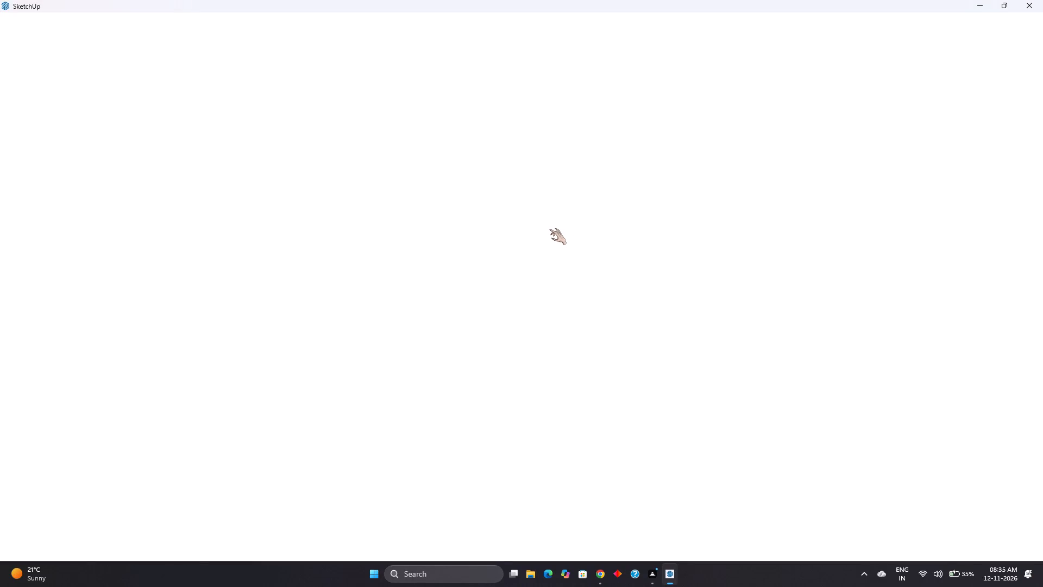
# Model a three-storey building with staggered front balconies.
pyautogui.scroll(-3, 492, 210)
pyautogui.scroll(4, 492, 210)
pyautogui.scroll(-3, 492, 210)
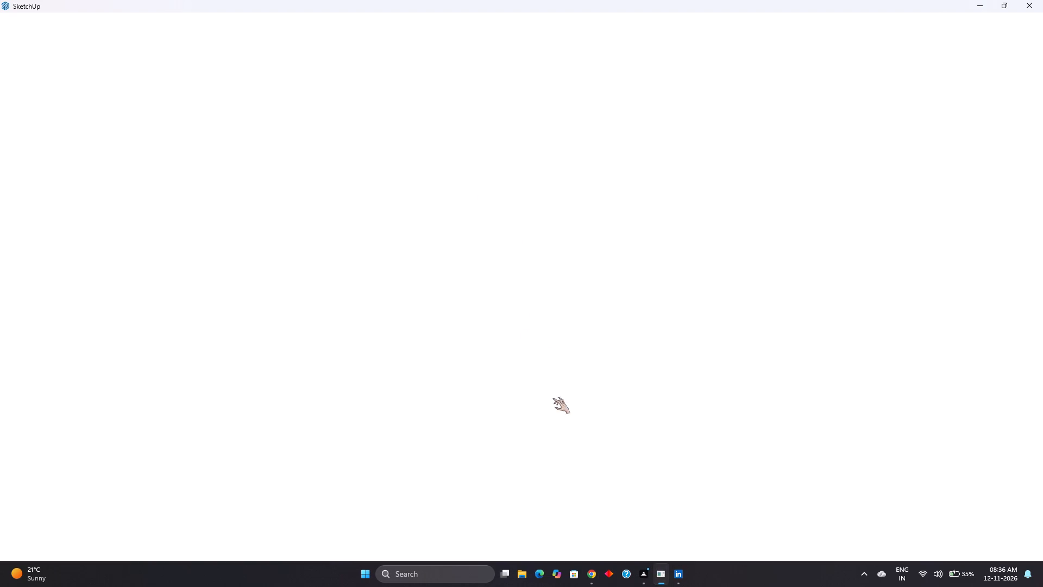
# Switch to the LinkedIn app running in the background and close its window.
pyautogui.click(679, 571)
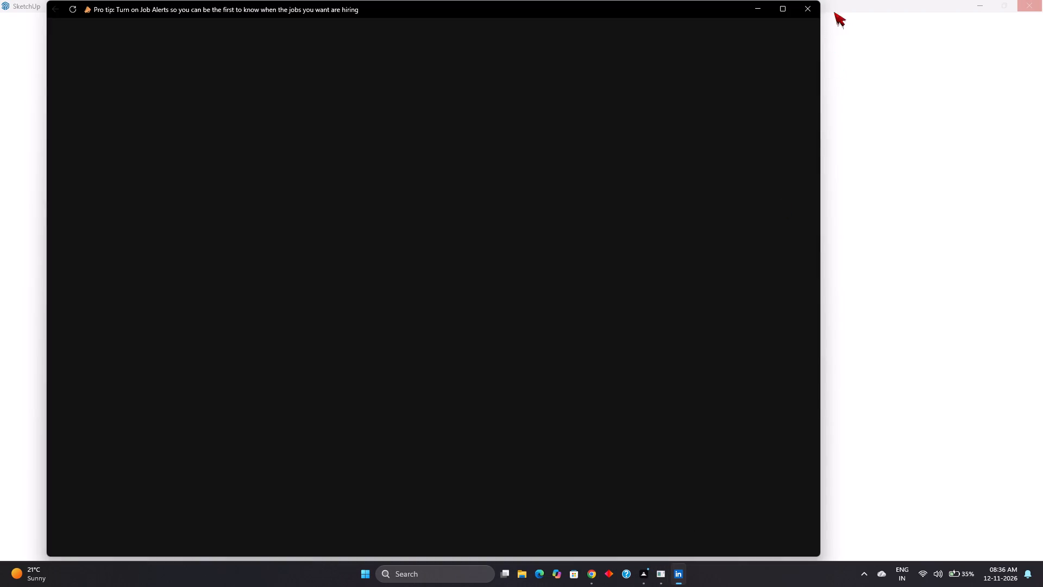
pyautogui.click(811, 15)
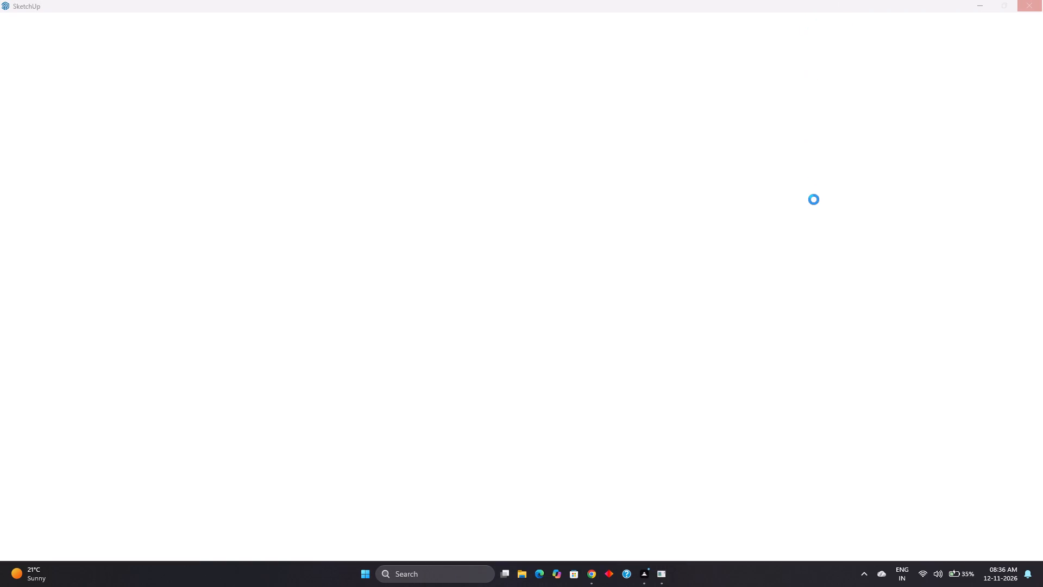
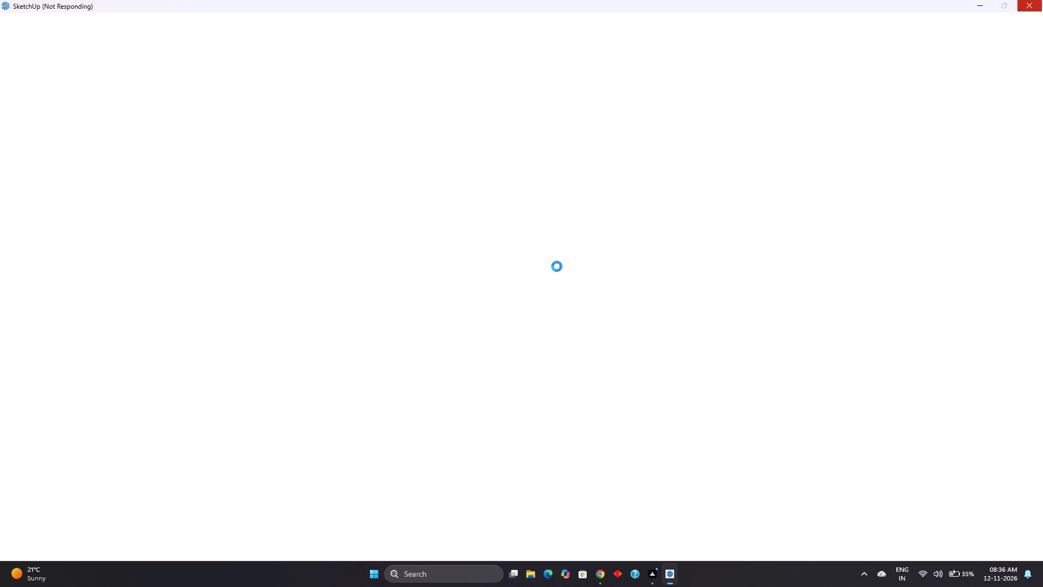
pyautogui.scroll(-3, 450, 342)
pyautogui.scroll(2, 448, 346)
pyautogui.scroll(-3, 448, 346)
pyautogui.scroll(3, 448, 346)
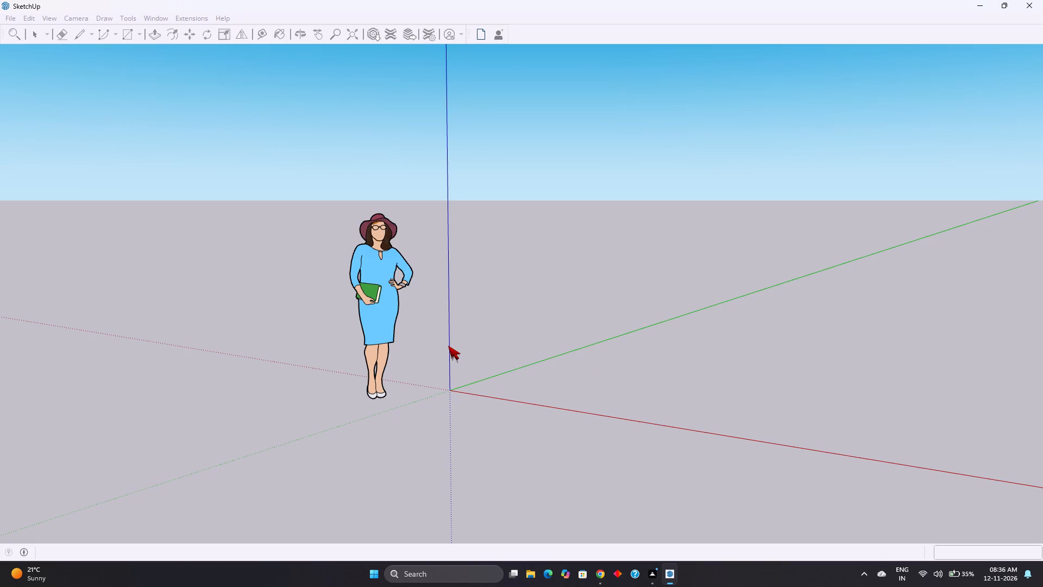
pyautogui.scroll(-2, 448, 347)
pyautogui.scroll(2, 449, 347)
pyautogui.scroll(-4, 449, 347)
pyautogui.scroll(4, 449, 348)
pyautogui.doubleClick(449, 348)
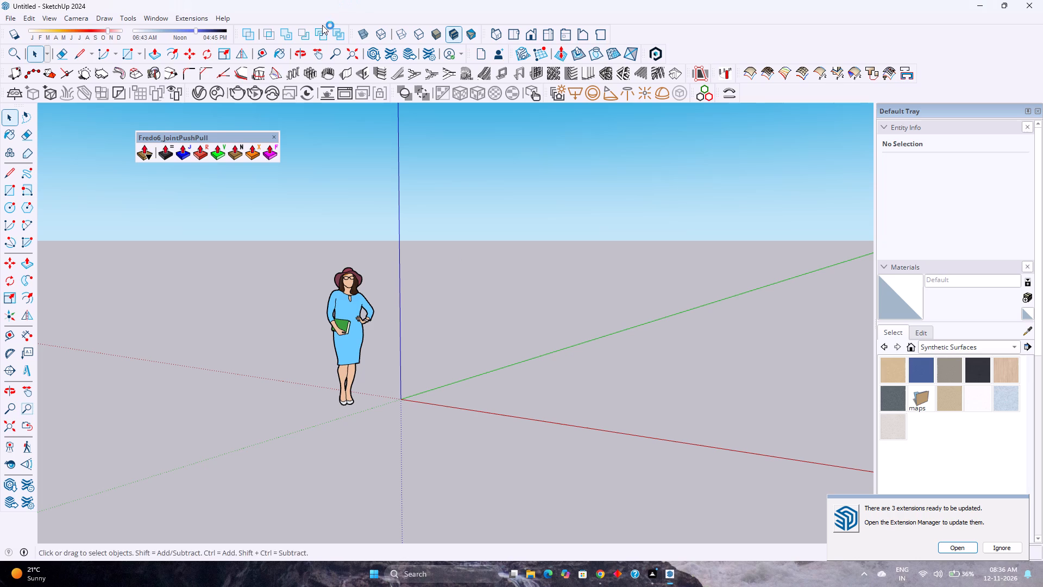
# Dock the floating Fredo6_JointPushPull toolbar at the end of the lowest toolbar row above the drawing area.
pyautogui.moveTo(222, 141); pyautogui.dragTo(229, 140)
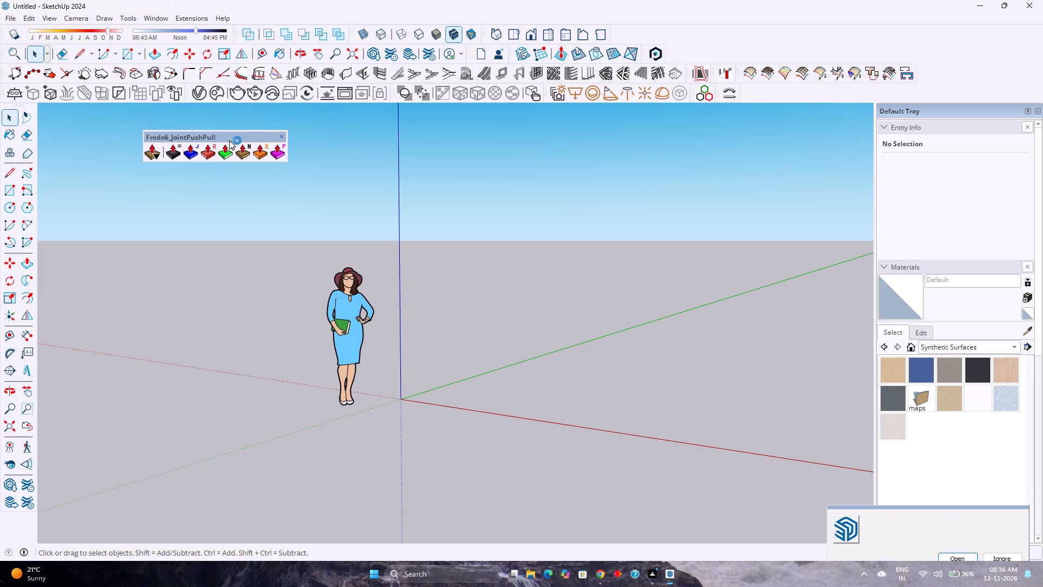
pyautogui.moveTo(229, 140); pyautogui.dragTo(818, 85)
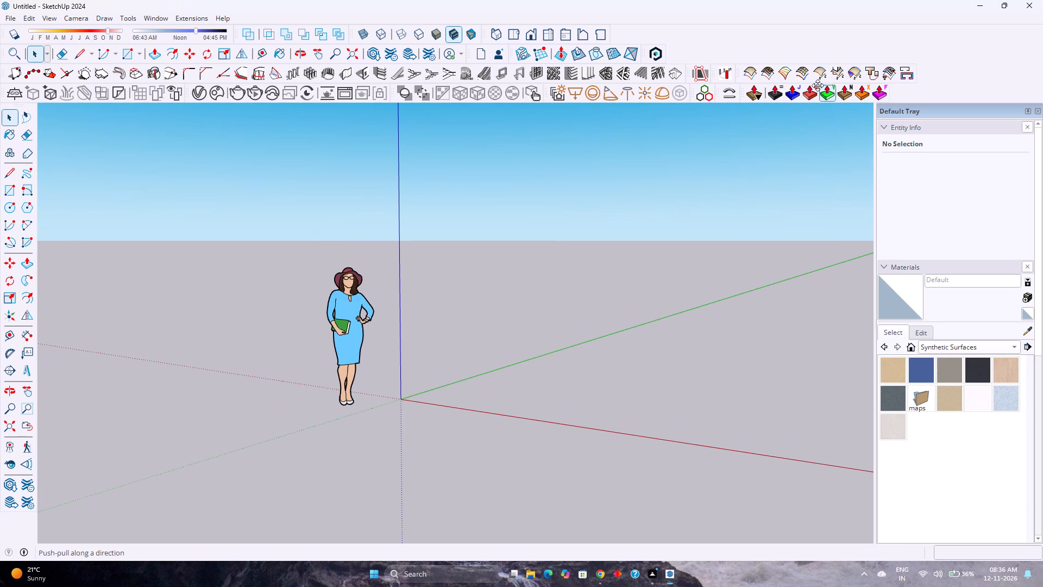
pyautogui.moveTo(818, 85); pyautogui.dragTo(813, 84)
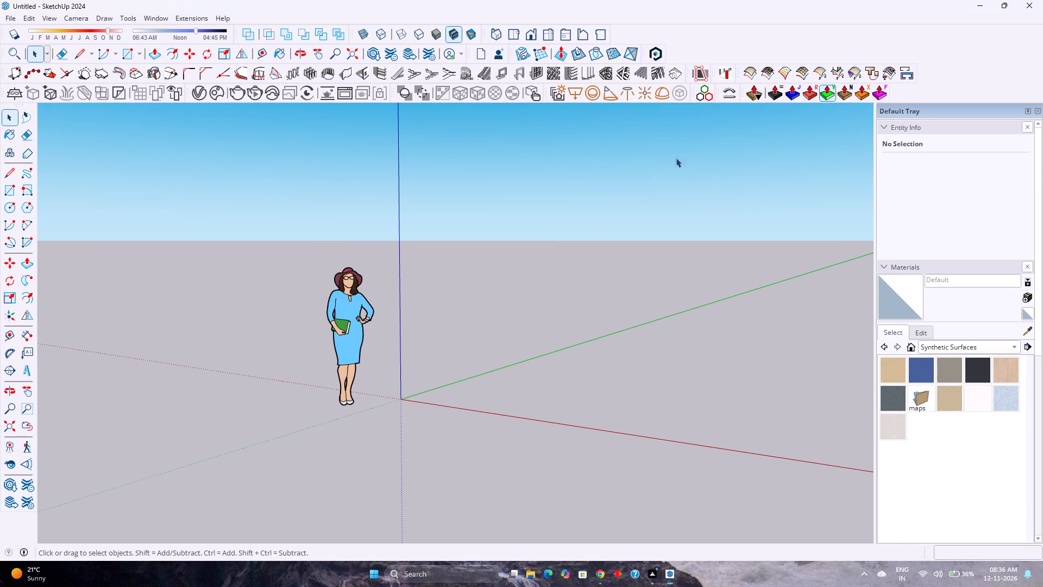
# Delete the default standing woman figure beside the origin from the model.
pyautogui.scroll(-2, 456, 321)
pyautogui.scroll(4, 454, 321)
pyautogui.scroll(-4, 453, 321)
pyautogui.click(359, 332)
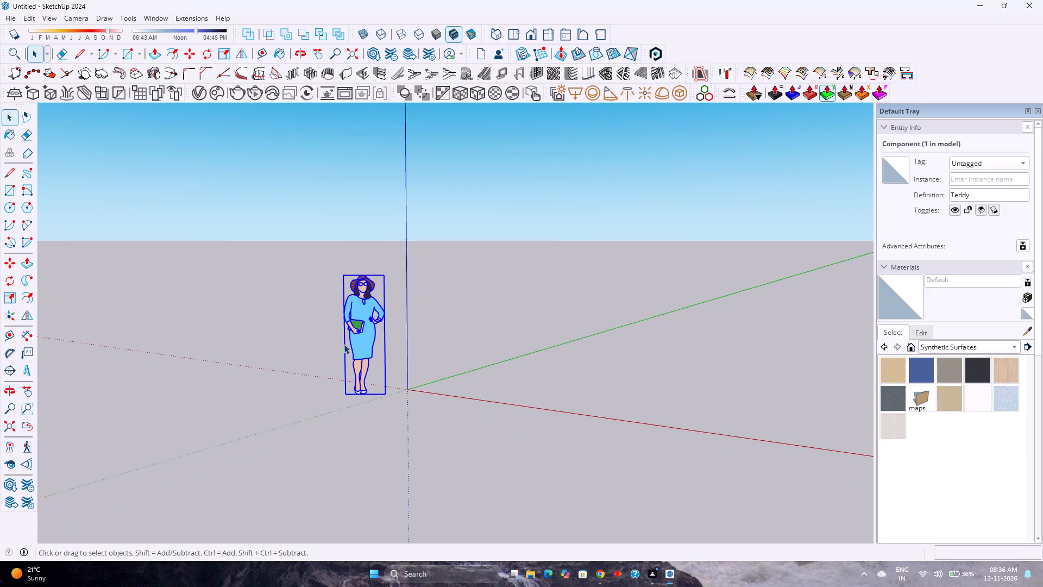
pyautogui.press('Delete')
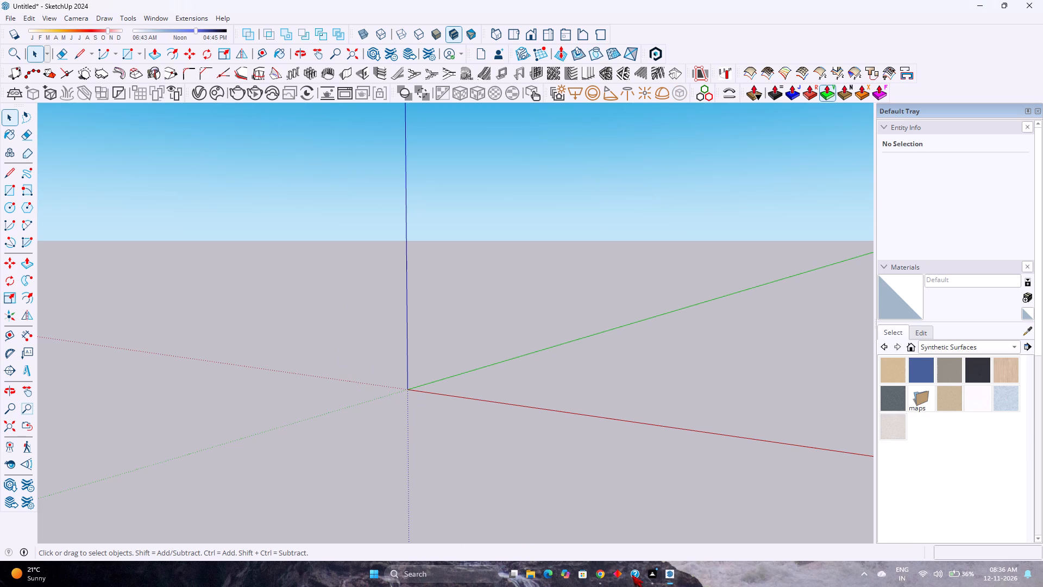
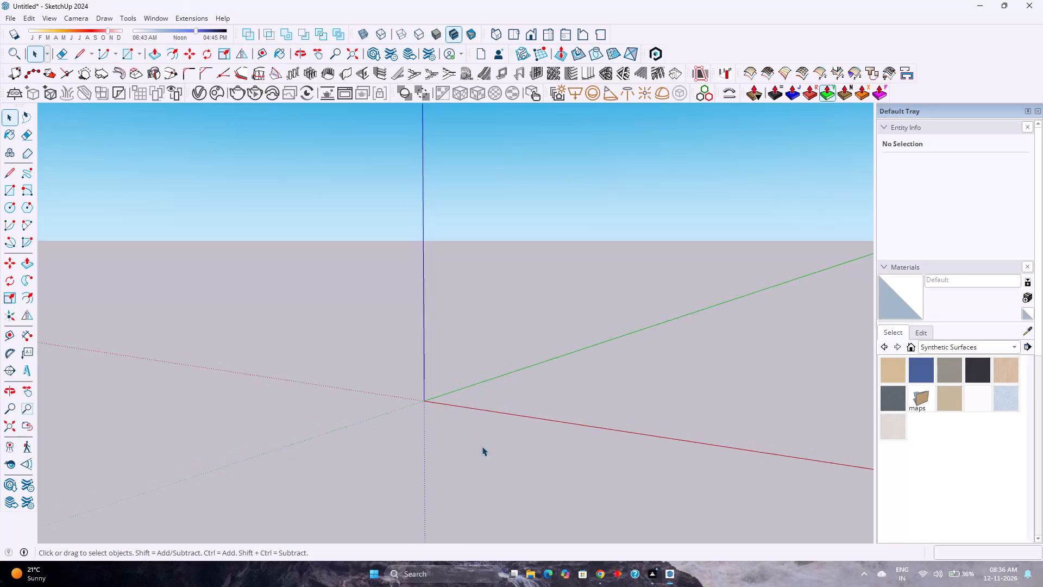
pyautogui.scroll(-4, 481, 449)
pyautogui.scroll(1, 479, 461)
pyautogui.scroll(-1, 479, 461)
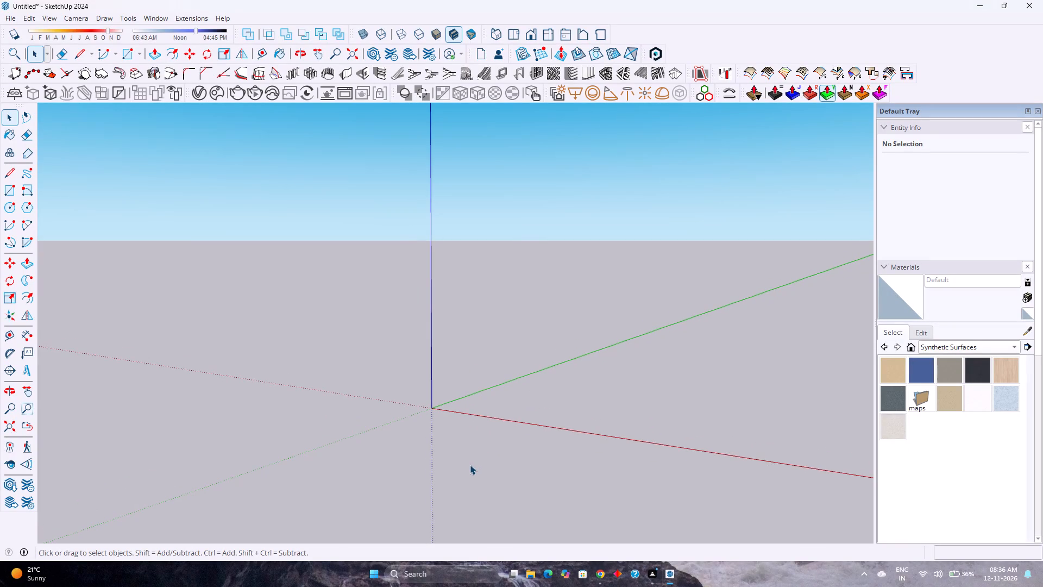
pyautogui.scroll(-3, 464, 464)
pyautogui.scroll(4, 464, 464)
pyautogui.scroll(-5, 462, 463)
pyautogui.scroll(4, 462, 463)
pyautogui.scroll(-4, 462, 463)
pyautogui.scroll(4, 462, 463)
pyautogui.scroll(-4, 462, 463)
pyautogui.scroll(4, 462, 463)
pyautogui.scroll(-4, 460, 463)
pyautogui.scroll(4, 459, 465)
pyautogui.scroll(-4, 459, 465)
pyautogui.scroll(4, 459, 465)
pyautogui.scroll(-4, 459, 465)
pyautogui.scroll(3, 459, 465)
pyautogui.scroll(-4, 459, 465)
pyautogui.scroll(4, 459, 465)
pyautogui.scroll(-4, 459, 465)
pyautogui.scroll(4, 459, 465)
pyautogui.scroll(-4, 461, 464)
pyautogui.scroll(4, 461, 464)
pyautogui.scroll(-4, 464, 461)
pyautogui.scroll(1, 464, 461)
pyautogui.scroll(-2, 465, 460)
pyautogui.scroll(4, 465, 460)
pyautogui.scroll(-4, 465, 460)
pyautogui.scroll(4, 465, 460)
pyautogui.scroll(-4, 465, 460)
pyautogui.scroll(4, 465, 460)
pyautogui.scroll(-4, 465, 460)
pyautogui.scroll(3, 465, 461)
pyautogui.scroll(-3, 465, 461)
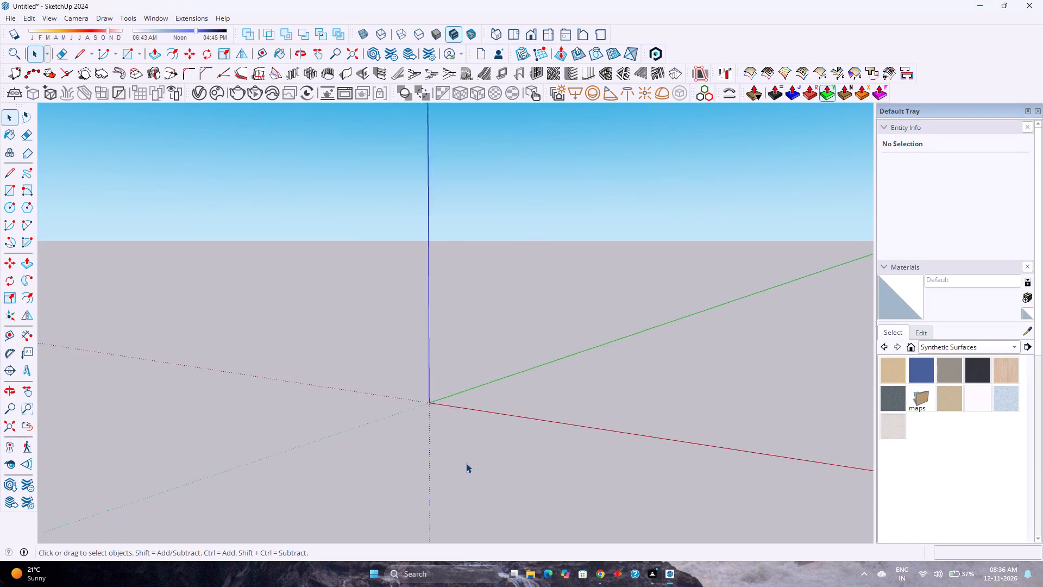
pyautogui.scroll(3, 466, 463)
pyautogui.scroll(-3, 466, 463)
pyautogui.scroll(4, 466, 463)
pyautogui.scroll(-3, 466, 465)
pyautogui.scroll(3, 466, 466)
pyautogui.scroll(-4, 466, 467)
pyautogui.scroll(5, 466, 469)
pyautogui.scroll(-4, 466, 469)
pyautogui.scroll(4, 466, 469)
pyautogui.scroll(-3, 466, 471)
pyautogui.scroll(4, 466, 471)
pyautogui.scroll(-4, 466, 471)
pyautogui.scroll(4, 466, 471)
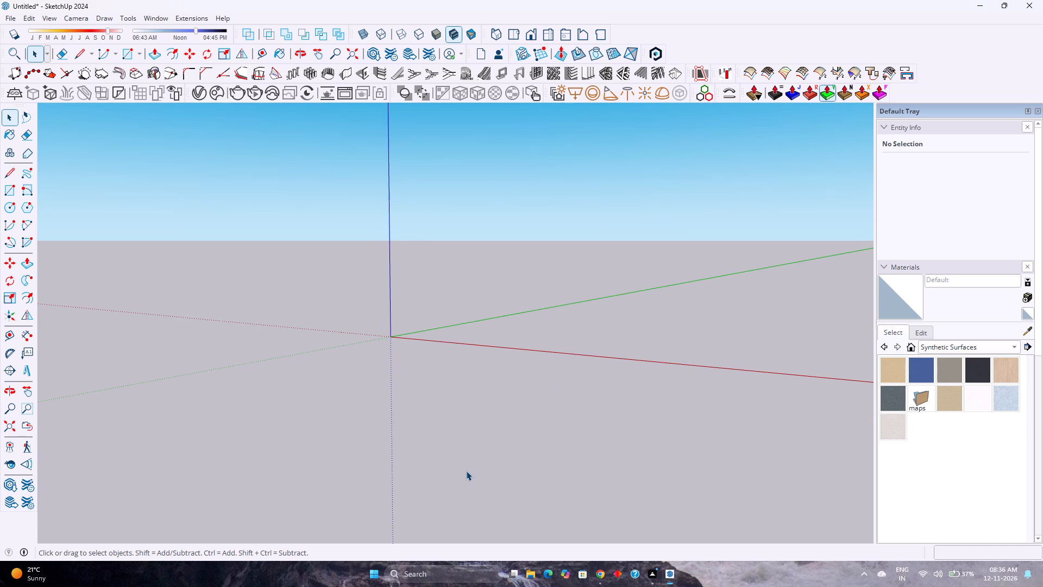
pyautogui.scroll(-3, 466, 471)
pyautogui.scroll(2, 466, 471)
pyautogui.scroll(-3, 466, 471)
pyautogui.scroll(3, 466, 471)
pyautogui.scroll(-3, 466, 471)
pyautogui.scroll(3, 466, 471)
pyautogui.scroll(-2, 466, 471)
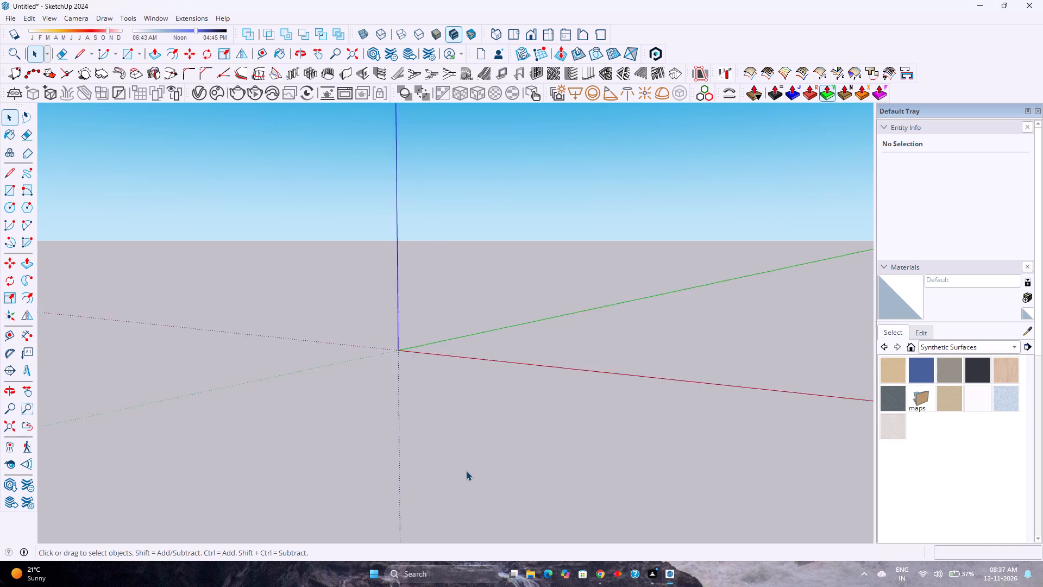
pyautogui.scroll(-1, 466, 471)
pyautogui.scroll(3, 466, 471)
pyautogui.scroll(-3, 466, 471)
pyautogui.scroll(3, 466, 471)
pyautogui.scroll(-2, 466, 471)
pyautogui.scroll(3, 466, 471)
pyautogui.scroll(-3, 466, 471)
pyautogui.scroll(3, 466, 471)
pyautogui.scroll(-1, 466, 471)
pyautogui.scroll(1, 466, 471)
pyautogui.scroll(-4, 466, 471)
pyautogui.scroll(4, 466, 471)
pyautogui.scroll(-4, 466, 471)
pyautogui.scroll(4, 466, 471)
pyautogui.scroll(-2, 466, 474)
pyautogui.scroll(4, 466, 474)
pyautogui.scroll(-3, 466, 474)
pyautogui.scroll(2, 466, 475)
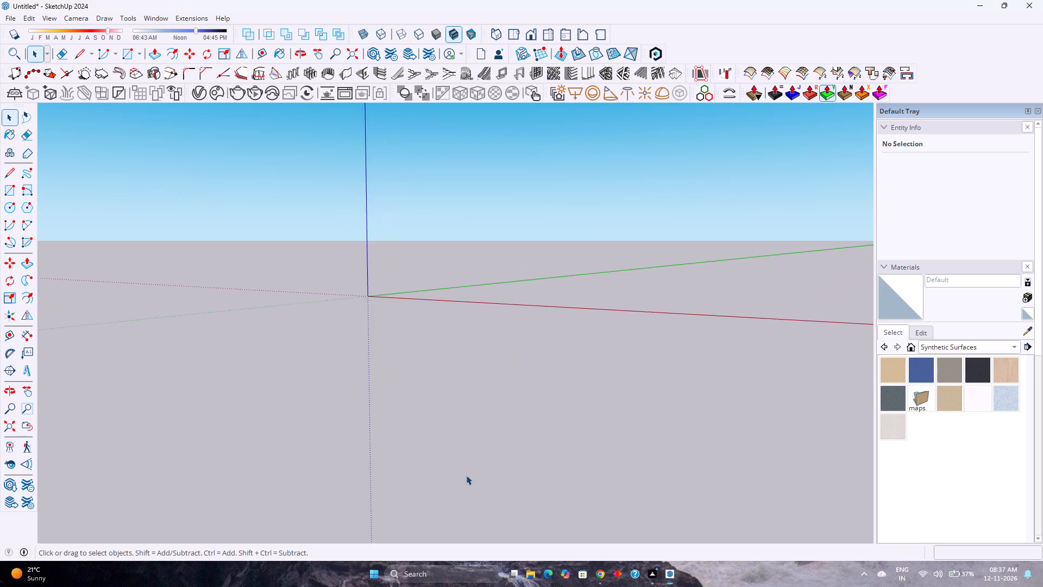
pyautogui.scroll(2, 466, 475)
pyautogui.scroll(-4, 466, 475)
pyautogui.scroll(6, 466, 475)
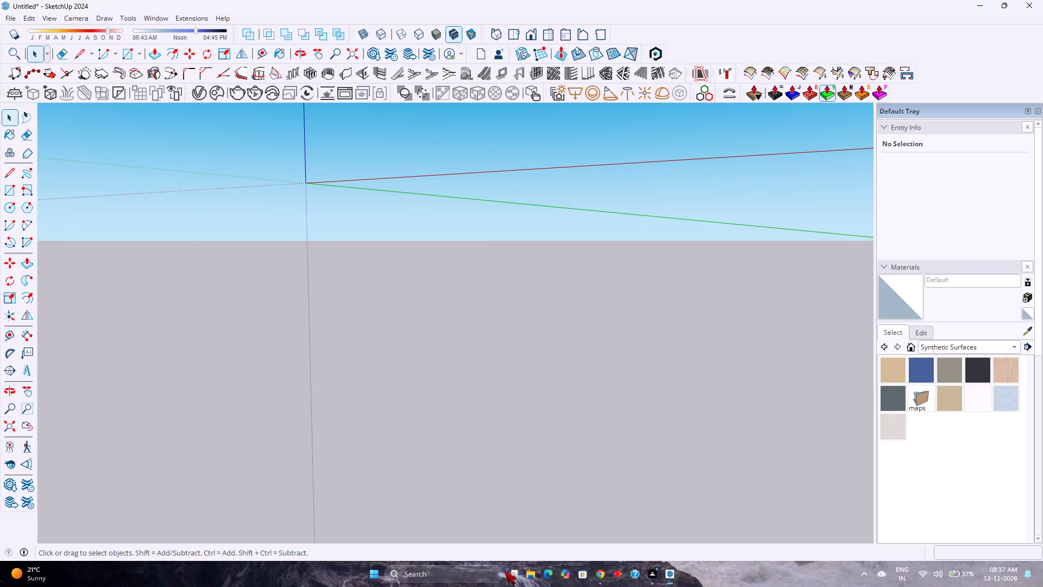
# Move the two Fuji - G+1 Residential Elevation images from the Downloads folder into the Design Images folder using File Explorer.
pyautogui.click(522, 581)
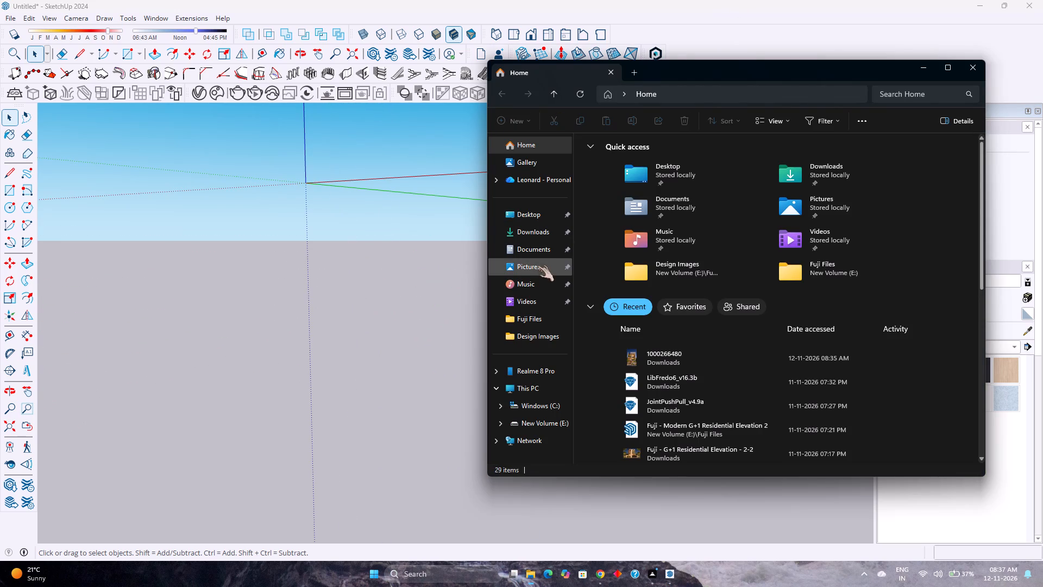
pyautogui.click(524, 239)
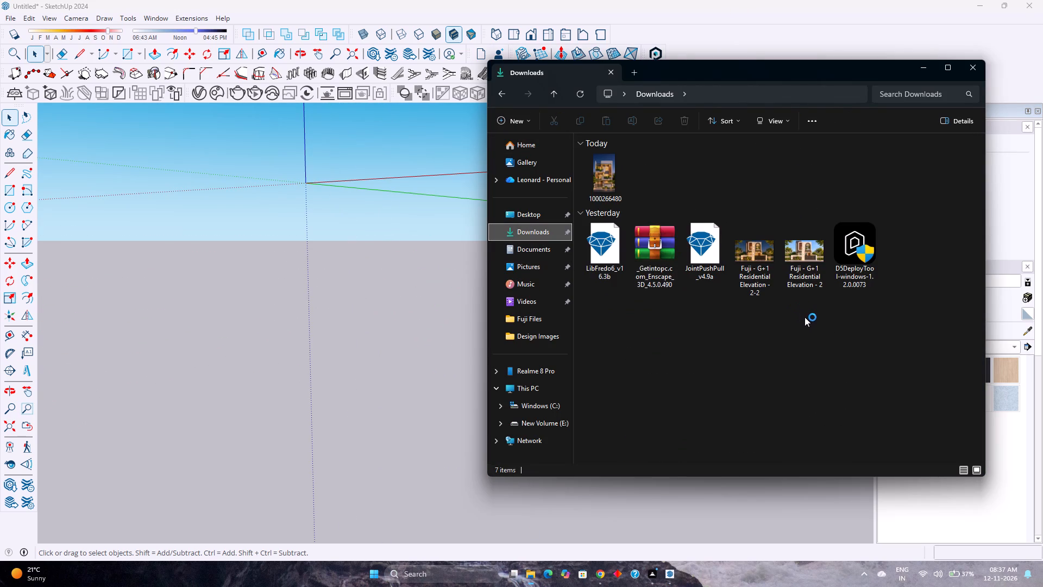
pyautogui.moveTo(814, 335); pyautogui.dragTo(764, 278)
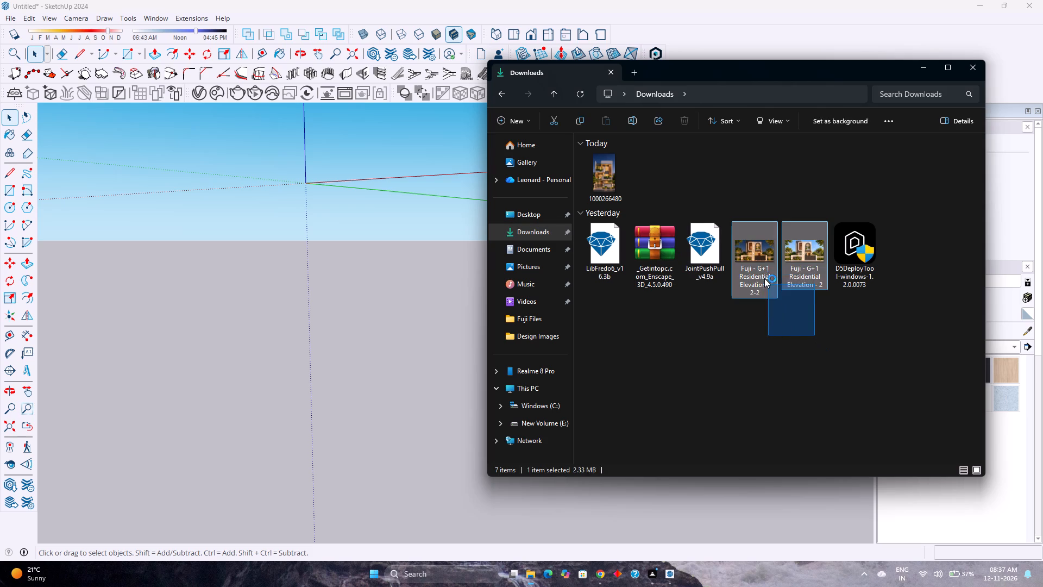
pyautogui.moveTo(764, 278); pyautogui.dragTo(753, 261)
pyautogui.hotkey('ctrl', 'x')
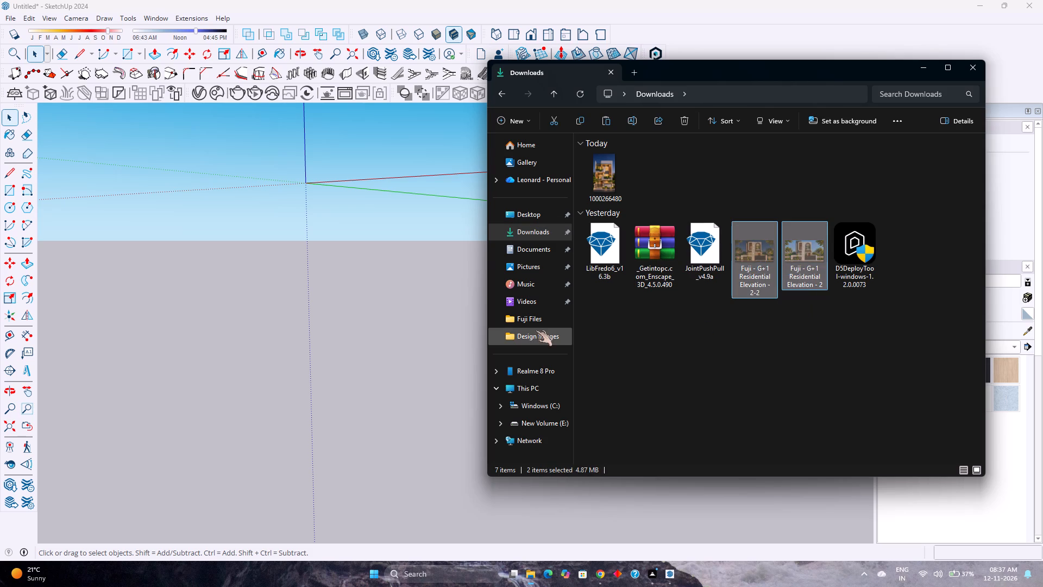
pyautogui.click(535, 330)
pyautogui.hotkey('ctrl', 'v')
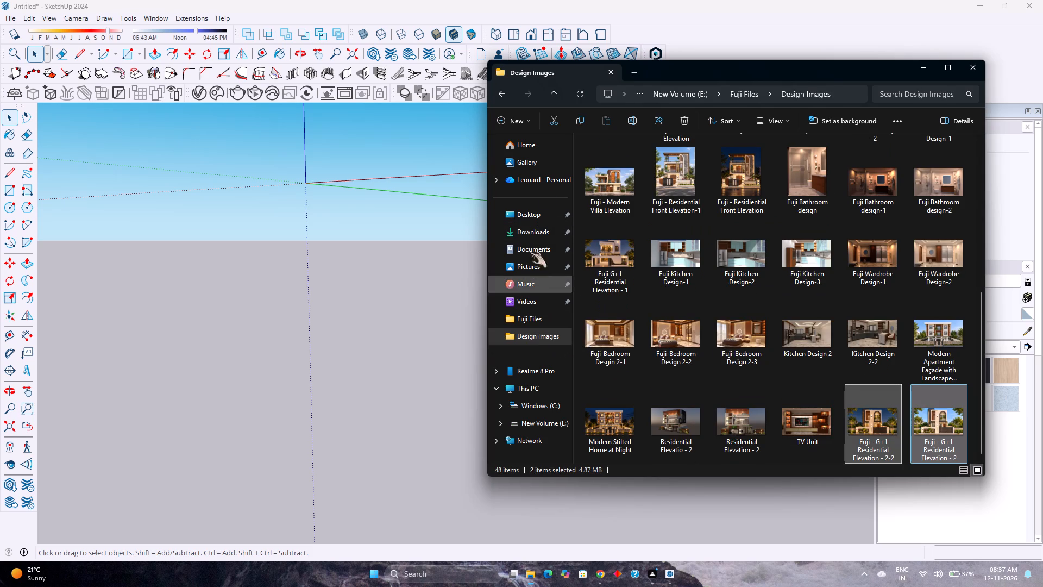
# Move the LibFredo6_v16.3b and JointPushPull_v4.9a plugin files from Downloads into the SketchUP > Plugins folder on New Volume (E:).
pyautogui.click(544, 229)
pyautogui.click(703, 276)
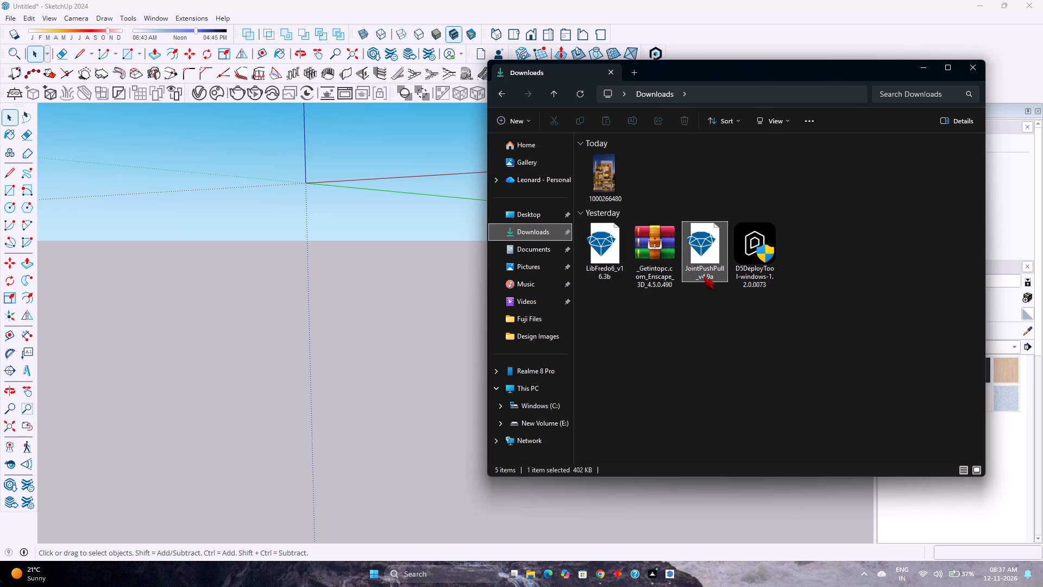
pyautogui.keyDown('ctrl'); pyautogui.click(613, 268); pyautogui.keyUp('ctrl')
pyautogui.hotkey('ctrl', 'x')
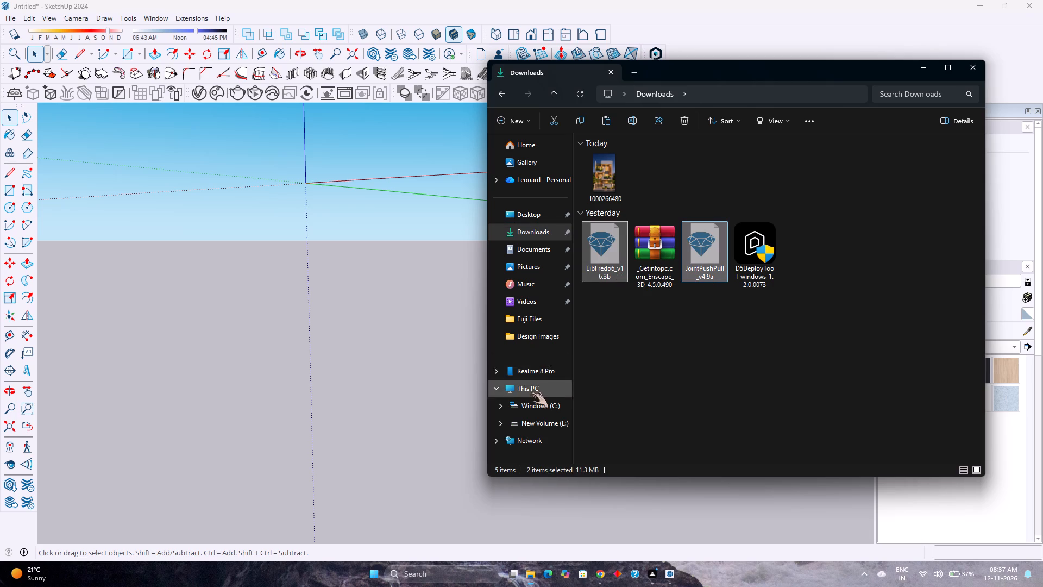
pyautogui.click(542, 419)
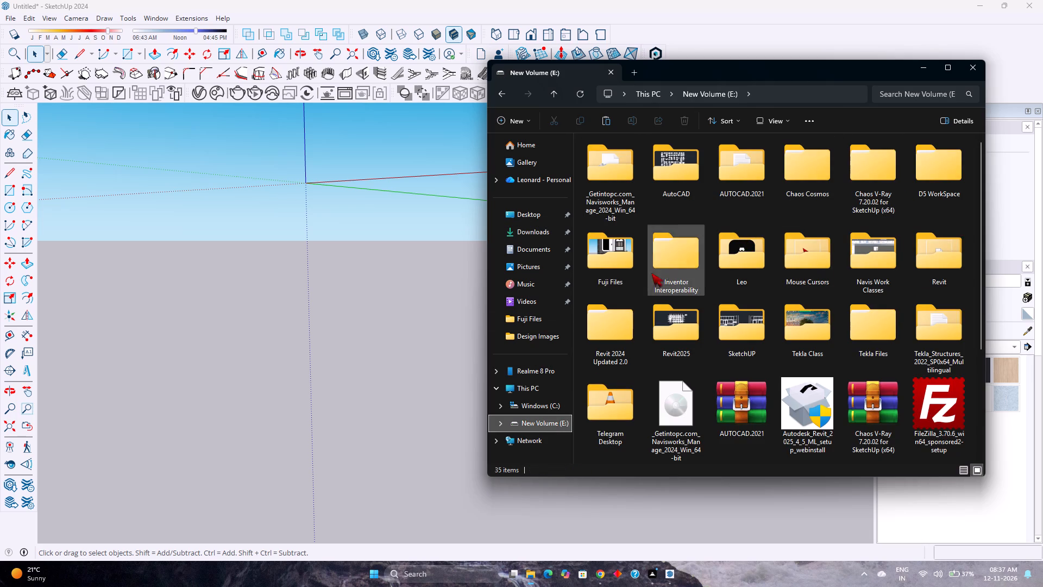
pyautogui.doubleClick(734, 324)
pyautogui.doubleClick(663, 163)
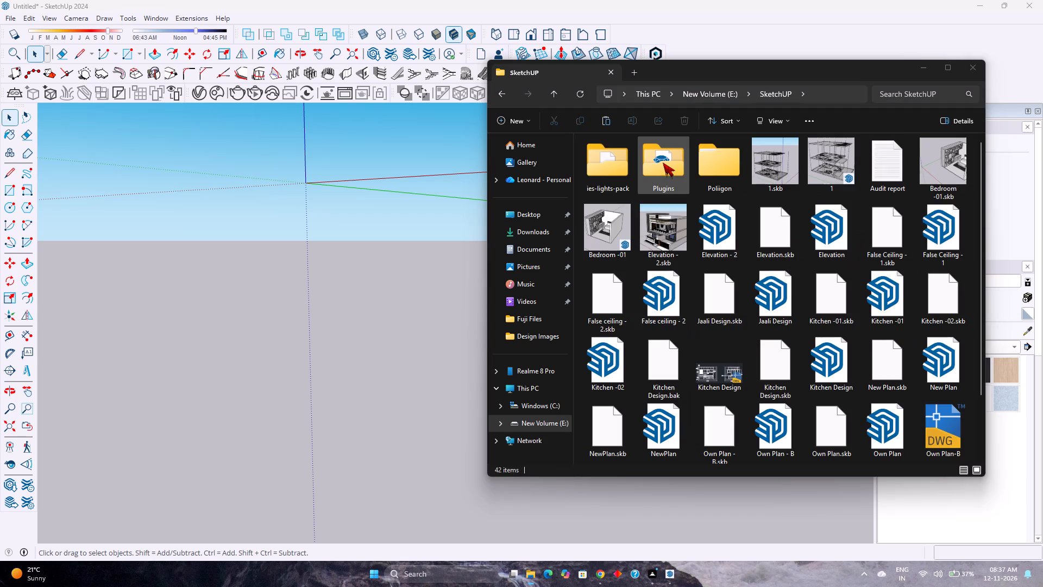
pyautogui.hotkey('ctrl', 'v')
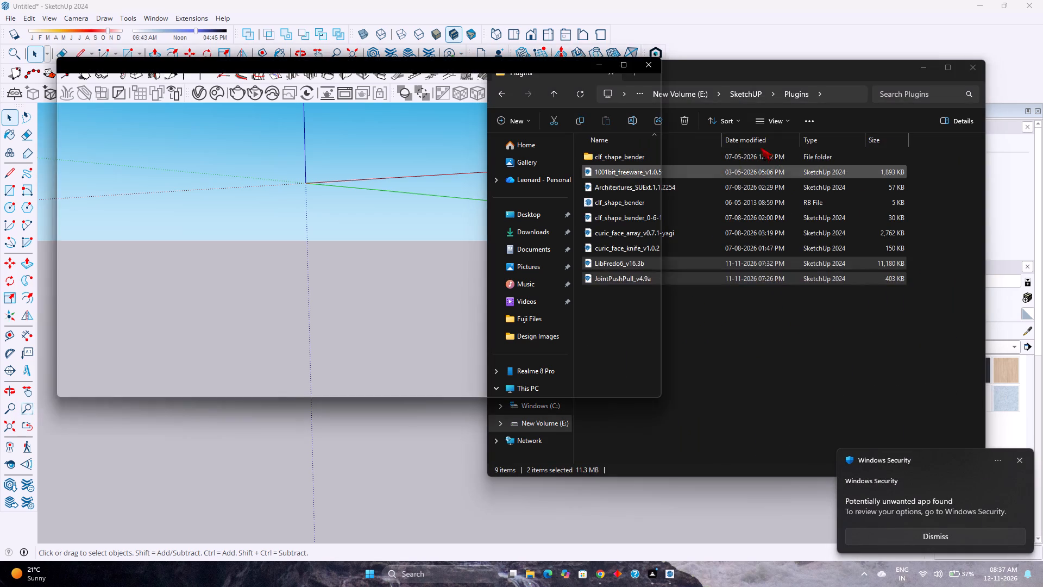
# Move the Enscape 3D archive and the D5DeployTool installer from Downloads to the root of New Volume (E:).
pyautogui.click(533, 235)
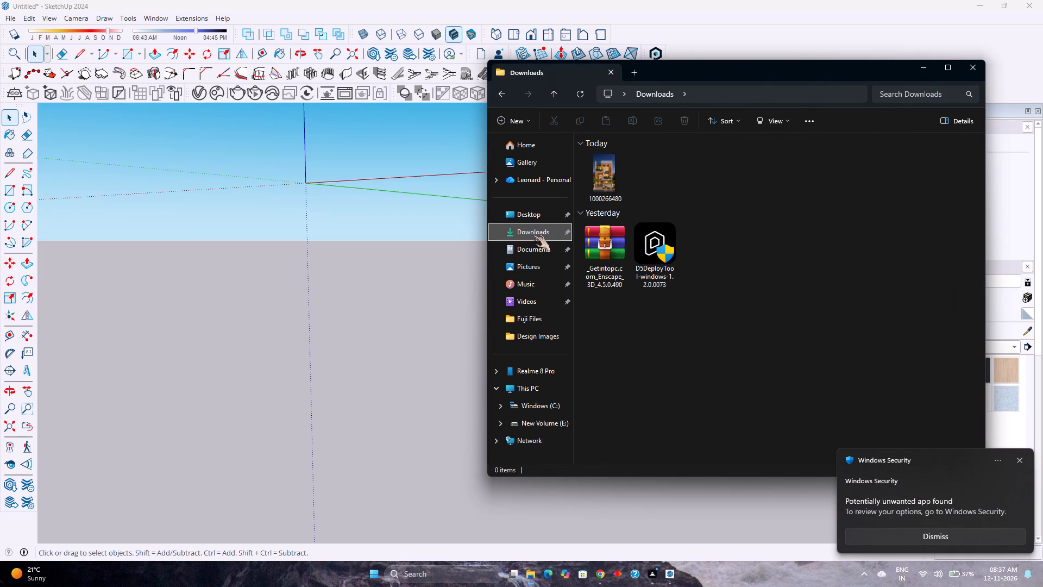
pyautogui.moveTo(715, 346); pyautogui.dragTo(610, 249)
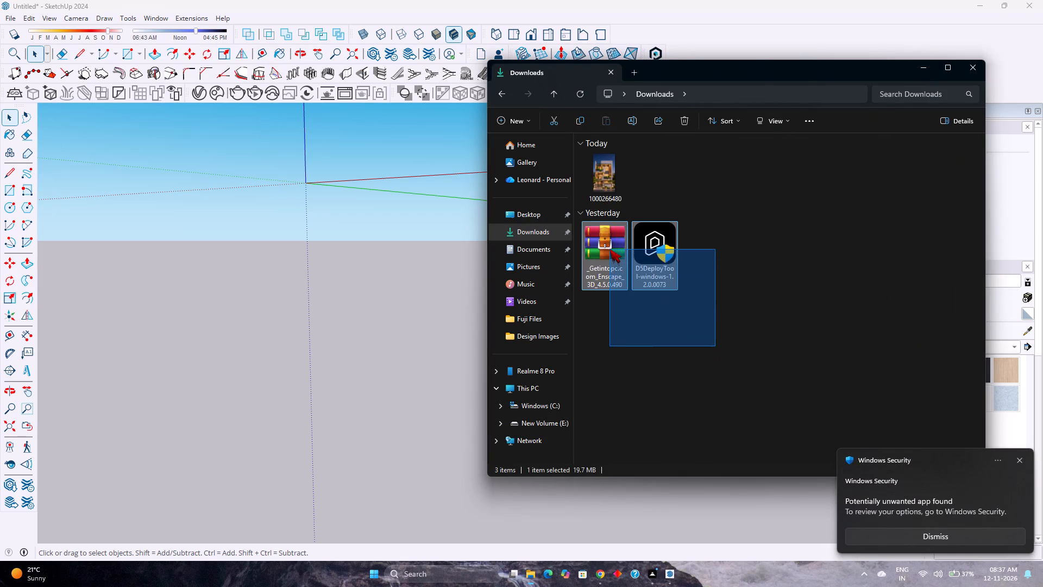
pyautogui.hotkey('ctrl', 'x')
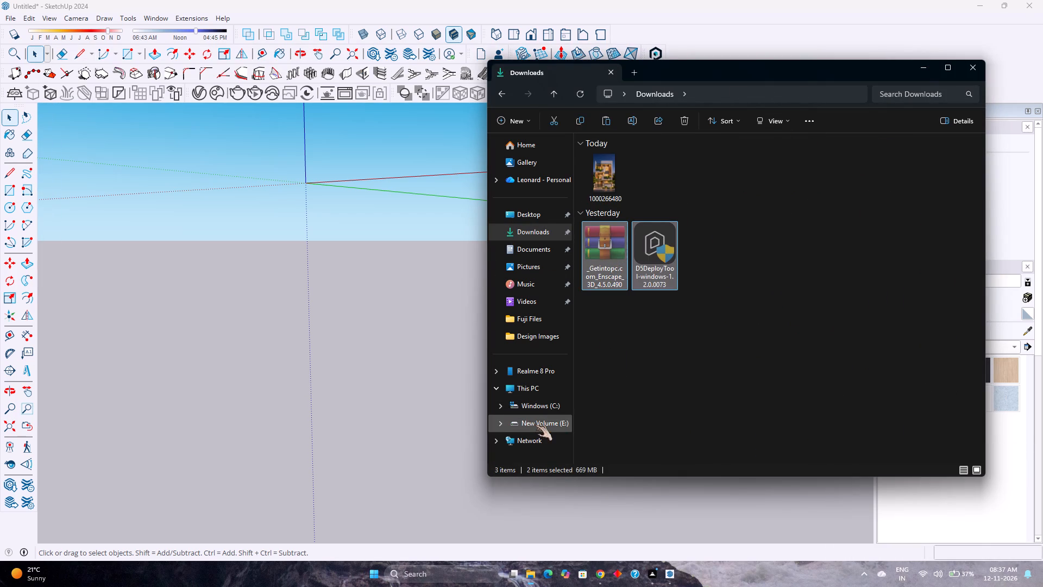
pyautogui.click(535, 424)
pyautogui.hotkey('ctrl', 'v')
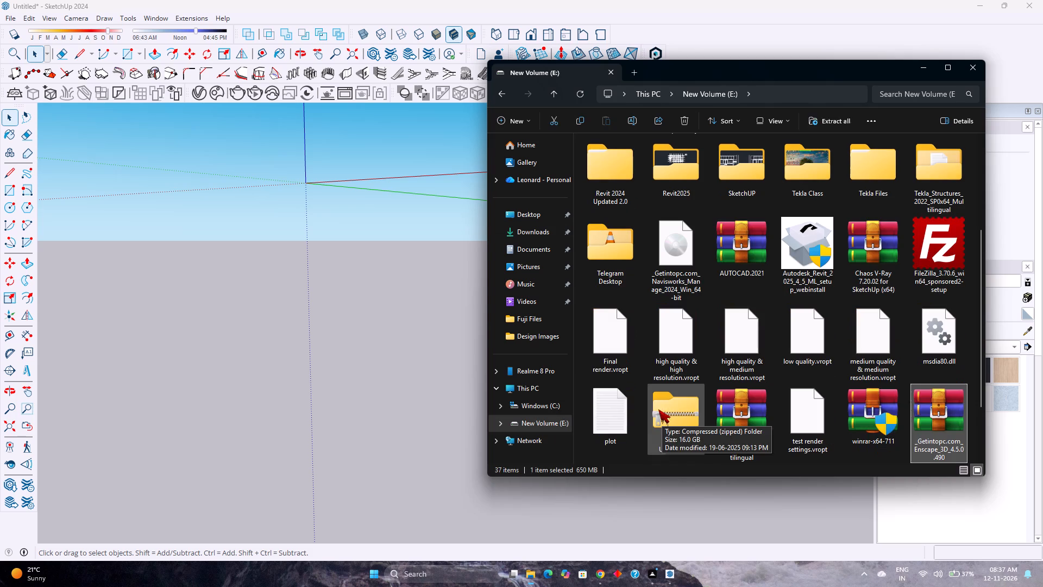
pyautogui.click(533, 234)
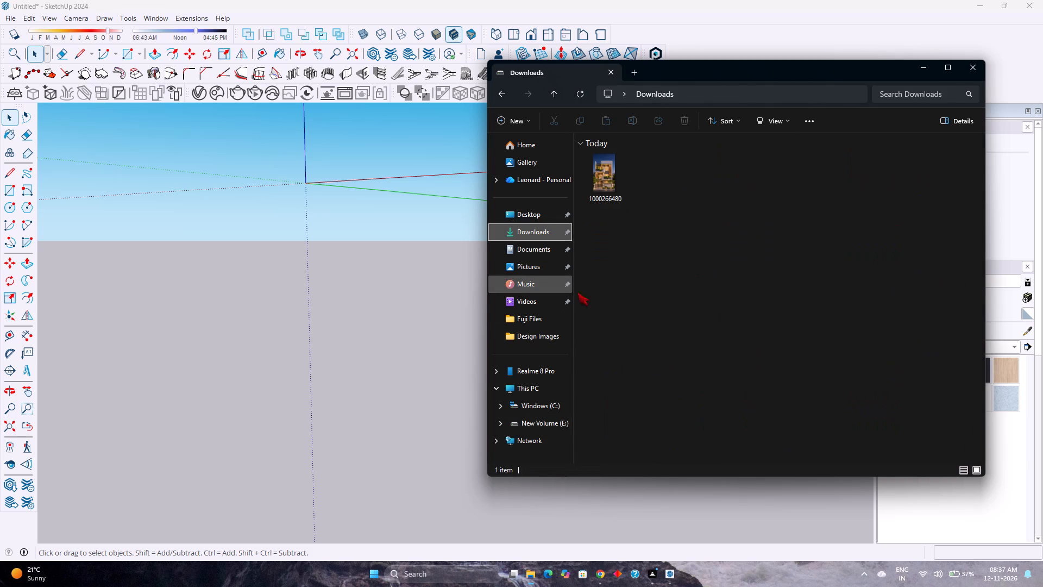
pyautogui.moveTo(613, 251); pyautogui.dragTo(583, 179)
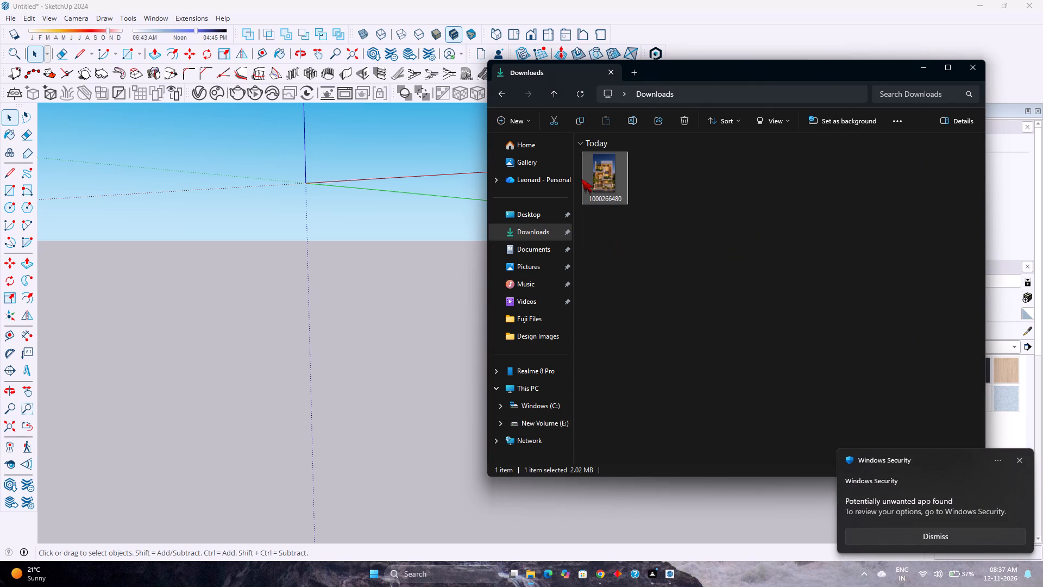
pyautogui.click(676, 114)
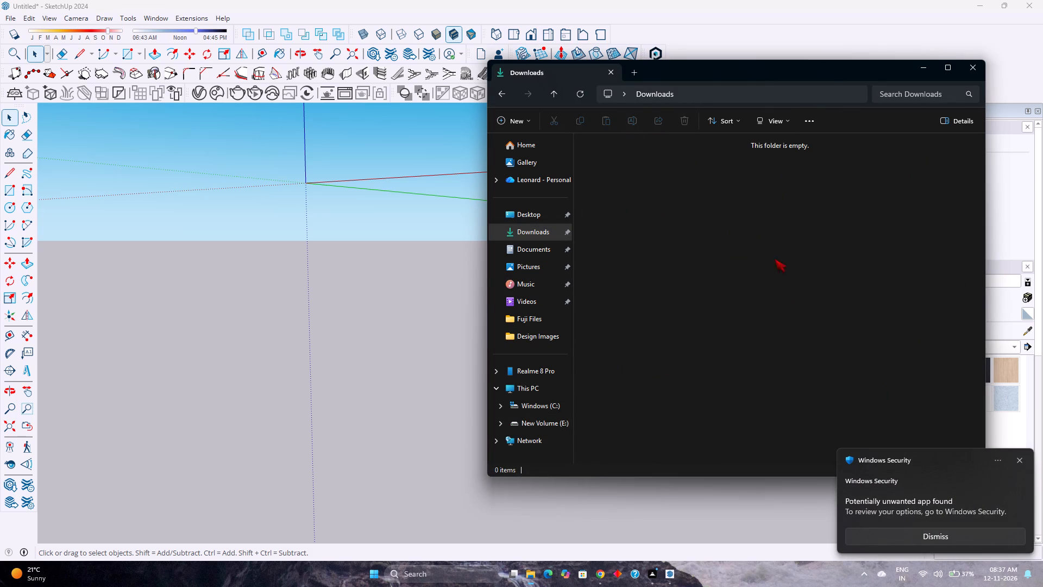
# Dismiss the Windows Security notification and close the Downloads window to return to SketchUp.
pyautogui.click(871, 539)
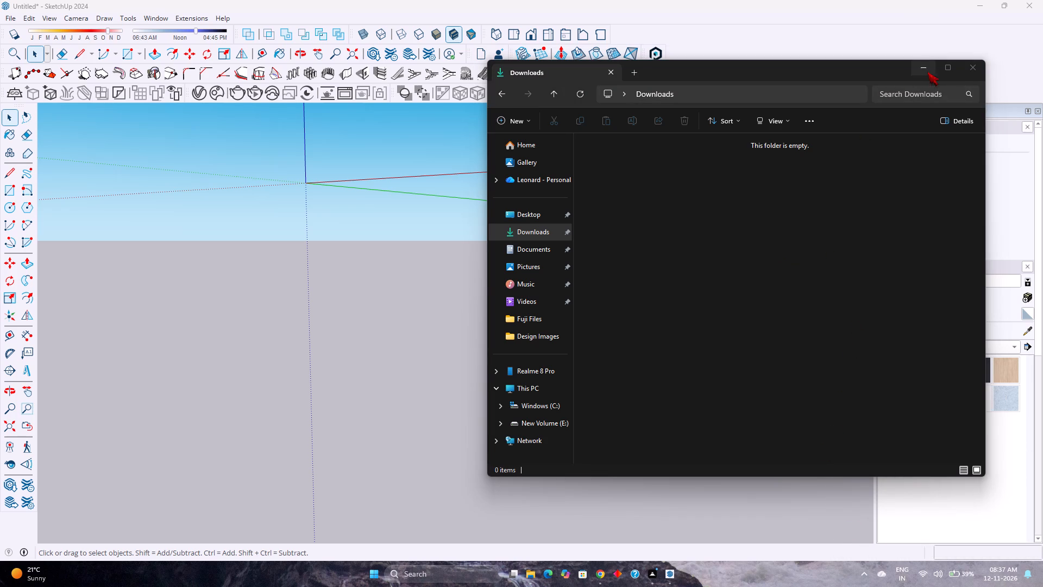
pyautogui.click(970, 69)
# Set the camera to the Front standard view and tilt it to look down on the ground around the origin.
pyautogui.scroll(-4, 561, 403)
pyautogui.scroll(3, 559, 404)
pyautogui.scroll(-3, 559, 404)
pyautogui.scroll(1, 559, 404)
pyautogui.scroll(-7, 558, 404)
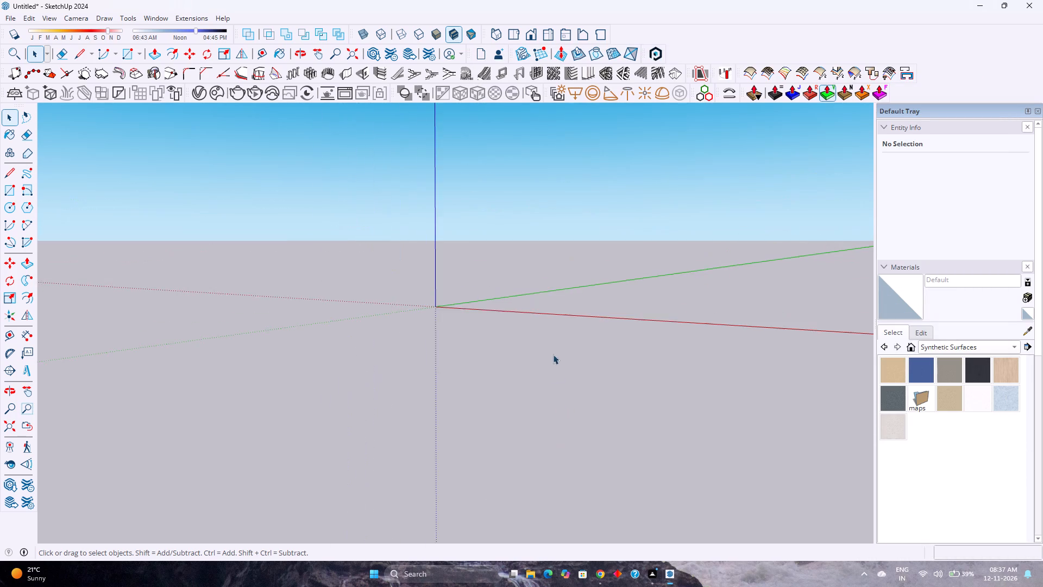
pyautogui.moveTo(553, 346); pyautogui.dragTo(563, 428, button='middle')
pyautogui.scroll(2, 559, 432)
pyautogui.scroll(-8, 562, 390)
pyautogui.click(527, 35)
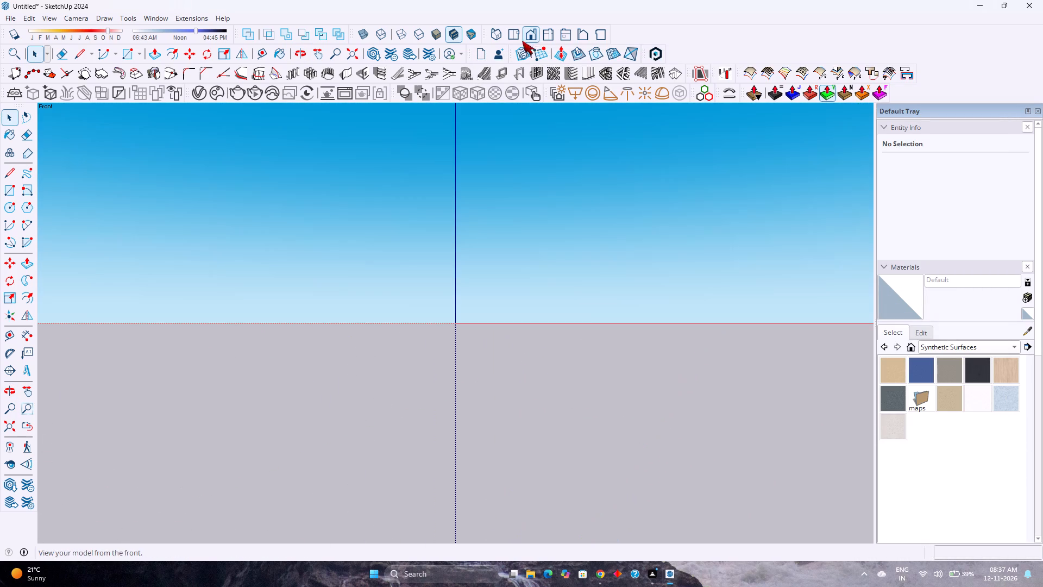
pyautogui.scroll(-5, 423, 302)
pyautogui.moveTo(437, 338); pyautogui.dragTo(428, 379, button='middle')
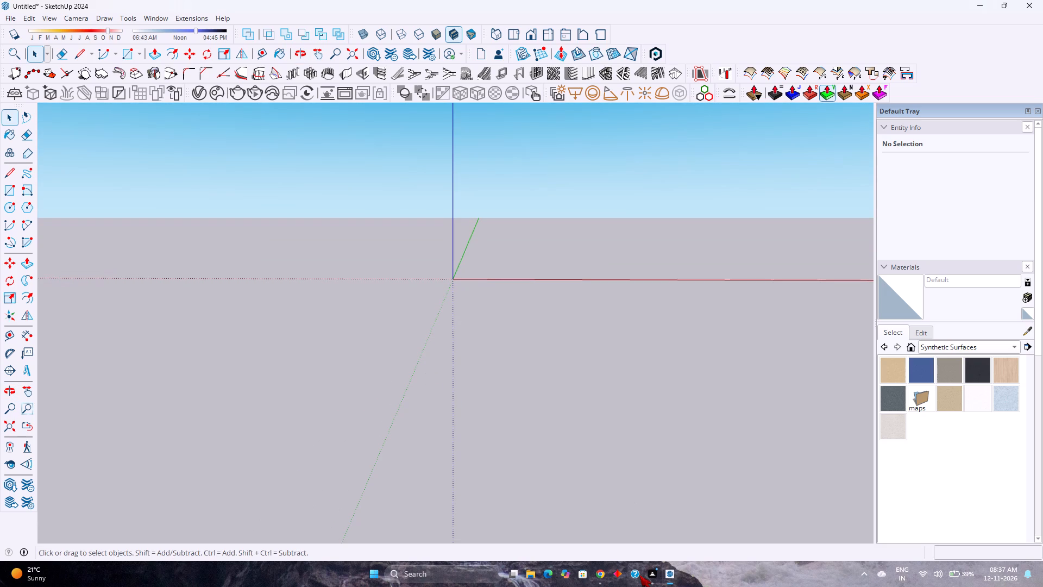
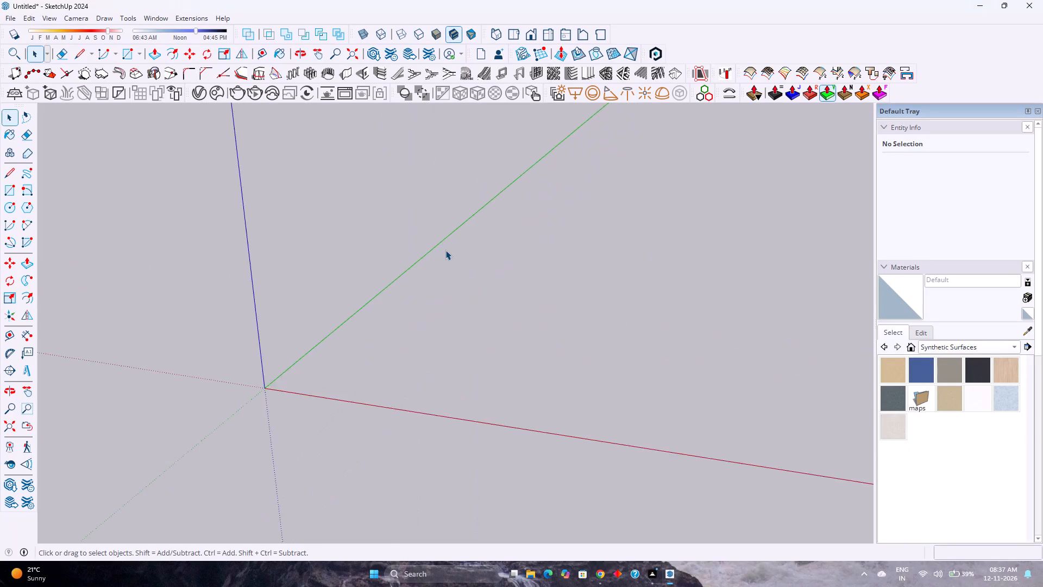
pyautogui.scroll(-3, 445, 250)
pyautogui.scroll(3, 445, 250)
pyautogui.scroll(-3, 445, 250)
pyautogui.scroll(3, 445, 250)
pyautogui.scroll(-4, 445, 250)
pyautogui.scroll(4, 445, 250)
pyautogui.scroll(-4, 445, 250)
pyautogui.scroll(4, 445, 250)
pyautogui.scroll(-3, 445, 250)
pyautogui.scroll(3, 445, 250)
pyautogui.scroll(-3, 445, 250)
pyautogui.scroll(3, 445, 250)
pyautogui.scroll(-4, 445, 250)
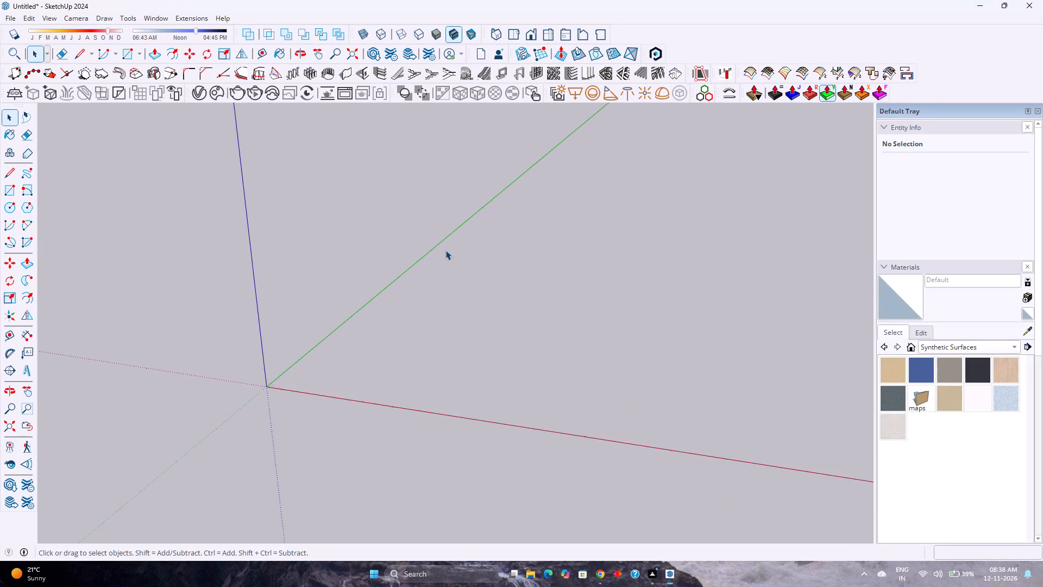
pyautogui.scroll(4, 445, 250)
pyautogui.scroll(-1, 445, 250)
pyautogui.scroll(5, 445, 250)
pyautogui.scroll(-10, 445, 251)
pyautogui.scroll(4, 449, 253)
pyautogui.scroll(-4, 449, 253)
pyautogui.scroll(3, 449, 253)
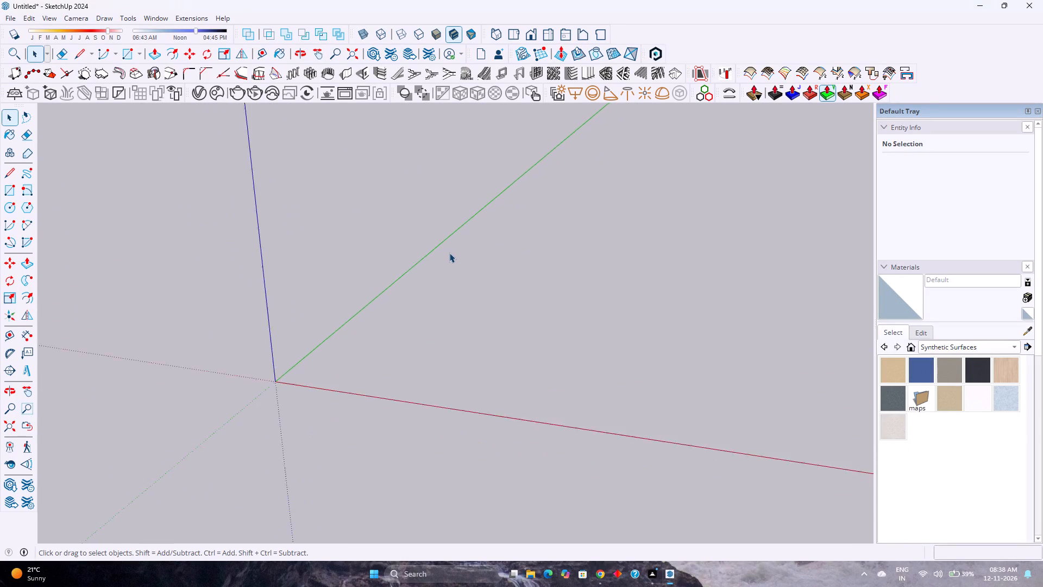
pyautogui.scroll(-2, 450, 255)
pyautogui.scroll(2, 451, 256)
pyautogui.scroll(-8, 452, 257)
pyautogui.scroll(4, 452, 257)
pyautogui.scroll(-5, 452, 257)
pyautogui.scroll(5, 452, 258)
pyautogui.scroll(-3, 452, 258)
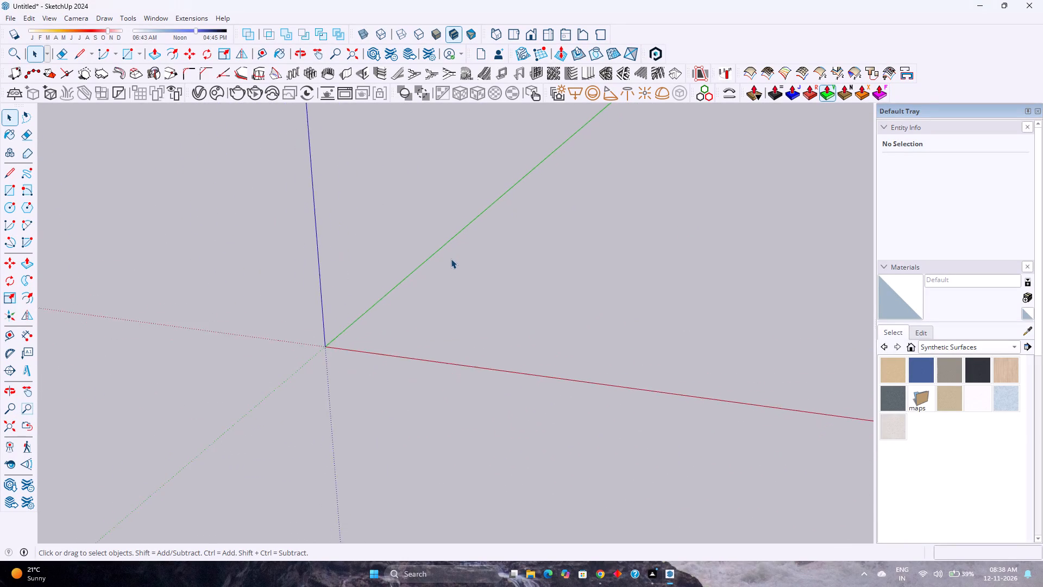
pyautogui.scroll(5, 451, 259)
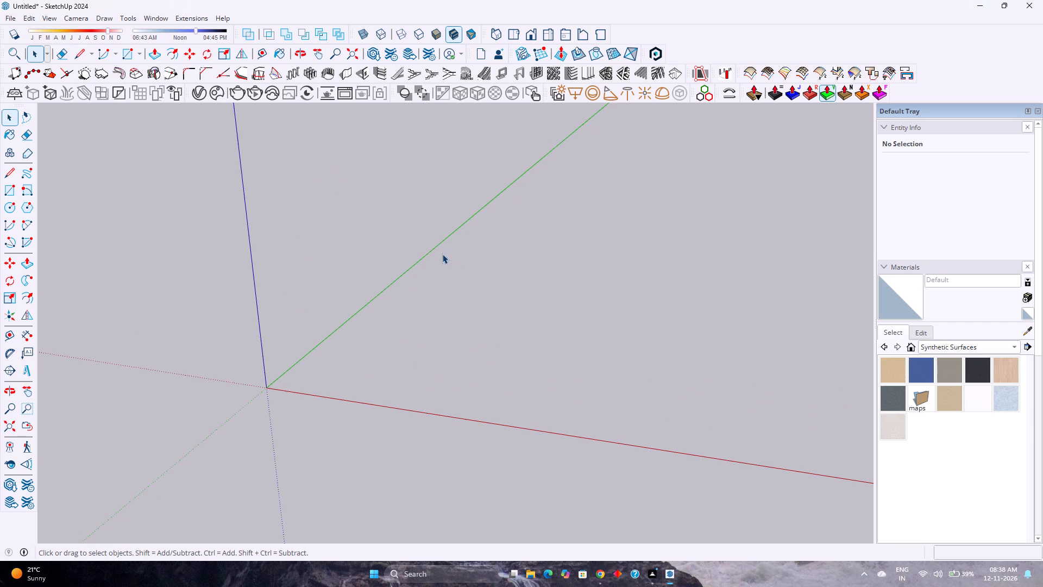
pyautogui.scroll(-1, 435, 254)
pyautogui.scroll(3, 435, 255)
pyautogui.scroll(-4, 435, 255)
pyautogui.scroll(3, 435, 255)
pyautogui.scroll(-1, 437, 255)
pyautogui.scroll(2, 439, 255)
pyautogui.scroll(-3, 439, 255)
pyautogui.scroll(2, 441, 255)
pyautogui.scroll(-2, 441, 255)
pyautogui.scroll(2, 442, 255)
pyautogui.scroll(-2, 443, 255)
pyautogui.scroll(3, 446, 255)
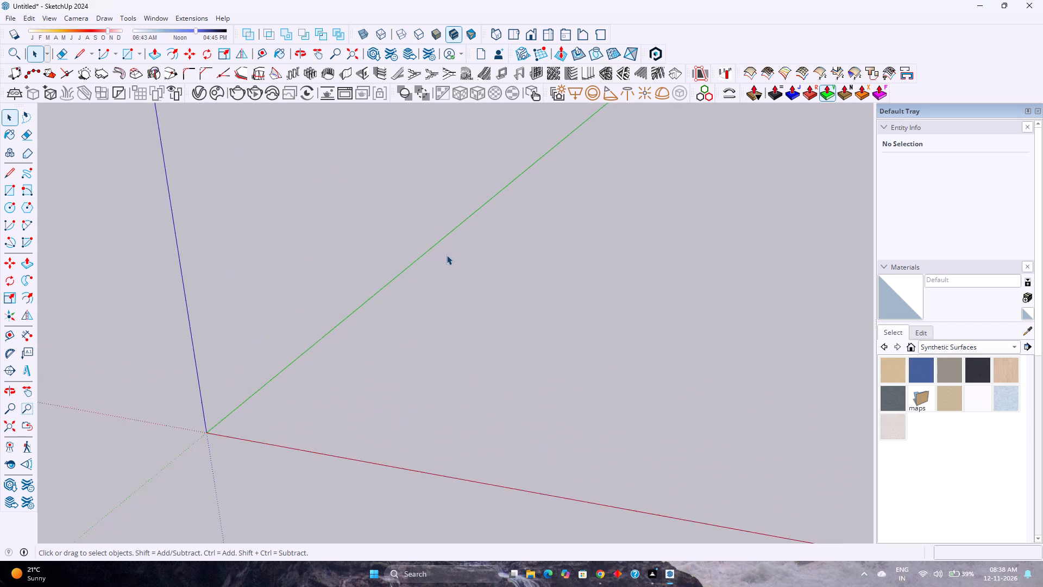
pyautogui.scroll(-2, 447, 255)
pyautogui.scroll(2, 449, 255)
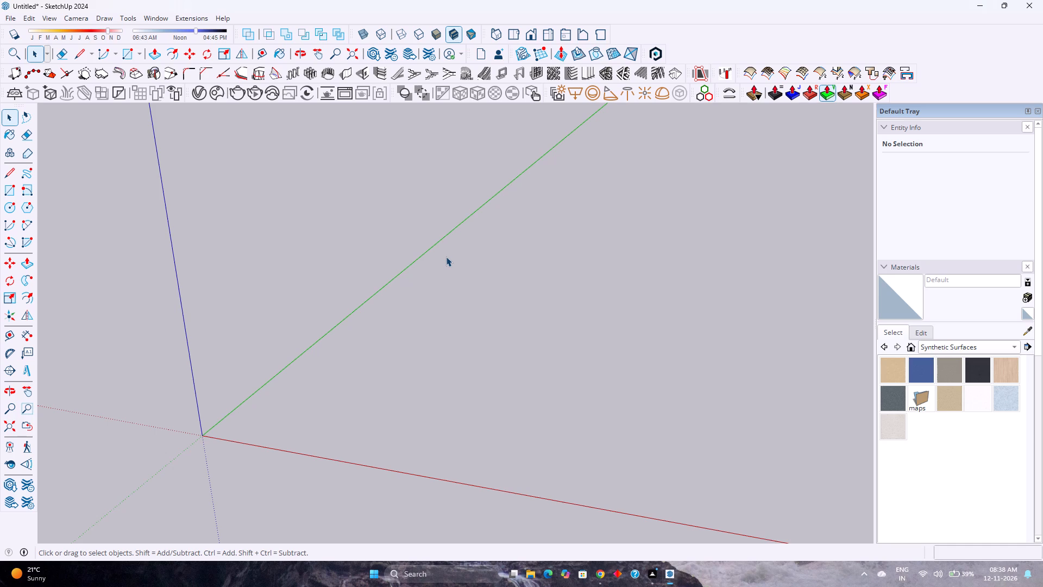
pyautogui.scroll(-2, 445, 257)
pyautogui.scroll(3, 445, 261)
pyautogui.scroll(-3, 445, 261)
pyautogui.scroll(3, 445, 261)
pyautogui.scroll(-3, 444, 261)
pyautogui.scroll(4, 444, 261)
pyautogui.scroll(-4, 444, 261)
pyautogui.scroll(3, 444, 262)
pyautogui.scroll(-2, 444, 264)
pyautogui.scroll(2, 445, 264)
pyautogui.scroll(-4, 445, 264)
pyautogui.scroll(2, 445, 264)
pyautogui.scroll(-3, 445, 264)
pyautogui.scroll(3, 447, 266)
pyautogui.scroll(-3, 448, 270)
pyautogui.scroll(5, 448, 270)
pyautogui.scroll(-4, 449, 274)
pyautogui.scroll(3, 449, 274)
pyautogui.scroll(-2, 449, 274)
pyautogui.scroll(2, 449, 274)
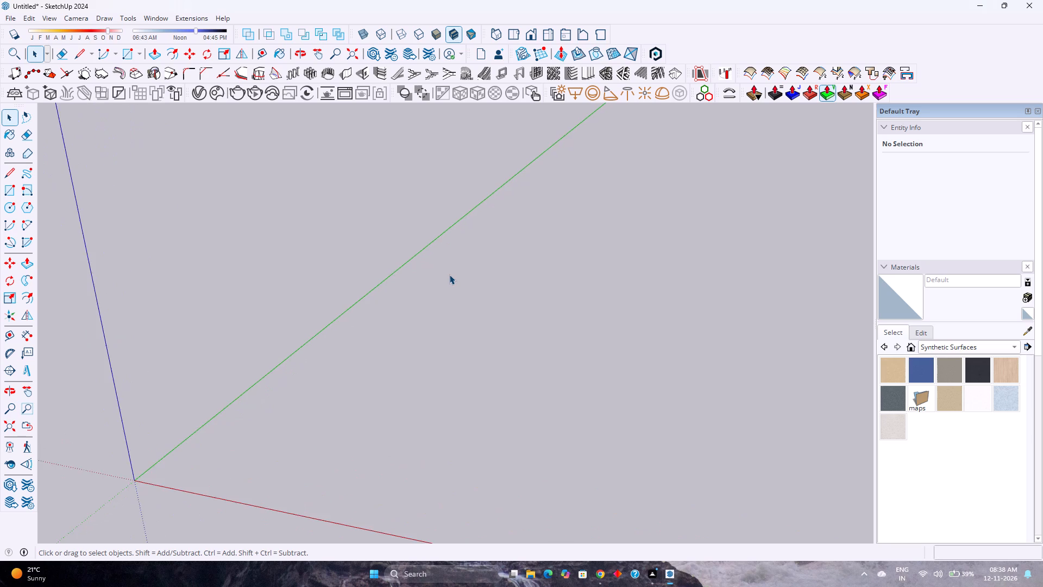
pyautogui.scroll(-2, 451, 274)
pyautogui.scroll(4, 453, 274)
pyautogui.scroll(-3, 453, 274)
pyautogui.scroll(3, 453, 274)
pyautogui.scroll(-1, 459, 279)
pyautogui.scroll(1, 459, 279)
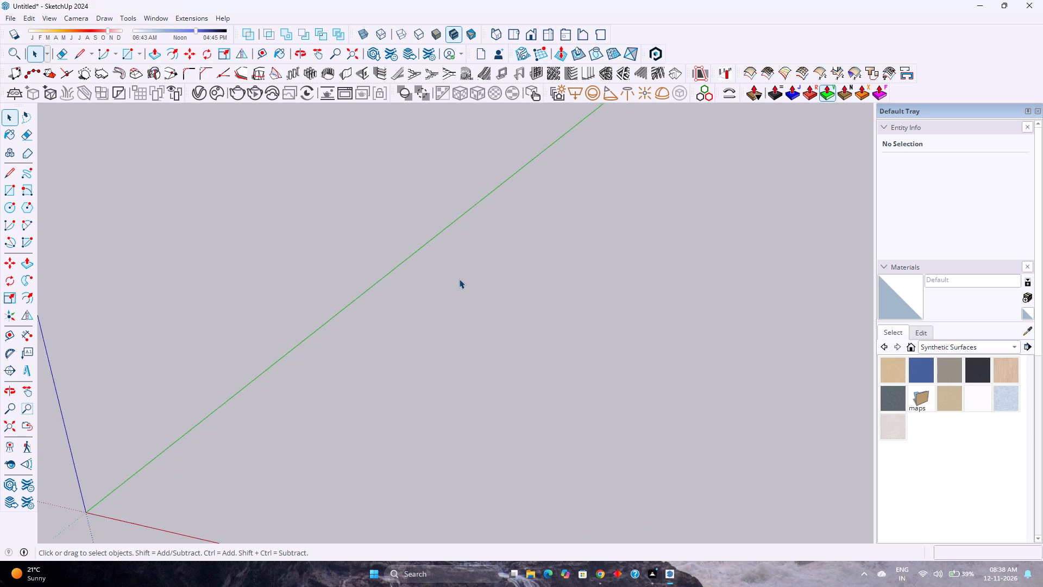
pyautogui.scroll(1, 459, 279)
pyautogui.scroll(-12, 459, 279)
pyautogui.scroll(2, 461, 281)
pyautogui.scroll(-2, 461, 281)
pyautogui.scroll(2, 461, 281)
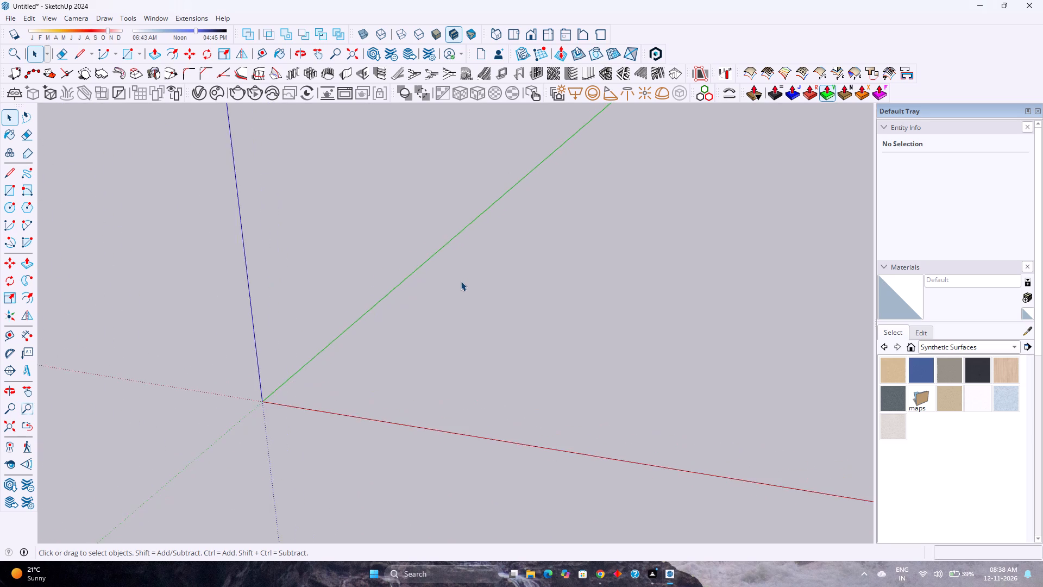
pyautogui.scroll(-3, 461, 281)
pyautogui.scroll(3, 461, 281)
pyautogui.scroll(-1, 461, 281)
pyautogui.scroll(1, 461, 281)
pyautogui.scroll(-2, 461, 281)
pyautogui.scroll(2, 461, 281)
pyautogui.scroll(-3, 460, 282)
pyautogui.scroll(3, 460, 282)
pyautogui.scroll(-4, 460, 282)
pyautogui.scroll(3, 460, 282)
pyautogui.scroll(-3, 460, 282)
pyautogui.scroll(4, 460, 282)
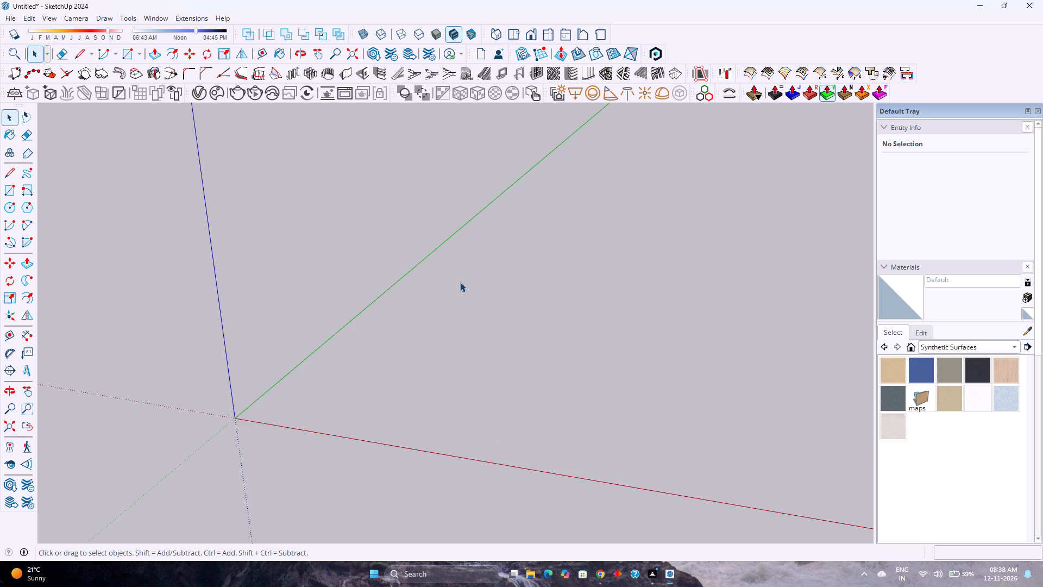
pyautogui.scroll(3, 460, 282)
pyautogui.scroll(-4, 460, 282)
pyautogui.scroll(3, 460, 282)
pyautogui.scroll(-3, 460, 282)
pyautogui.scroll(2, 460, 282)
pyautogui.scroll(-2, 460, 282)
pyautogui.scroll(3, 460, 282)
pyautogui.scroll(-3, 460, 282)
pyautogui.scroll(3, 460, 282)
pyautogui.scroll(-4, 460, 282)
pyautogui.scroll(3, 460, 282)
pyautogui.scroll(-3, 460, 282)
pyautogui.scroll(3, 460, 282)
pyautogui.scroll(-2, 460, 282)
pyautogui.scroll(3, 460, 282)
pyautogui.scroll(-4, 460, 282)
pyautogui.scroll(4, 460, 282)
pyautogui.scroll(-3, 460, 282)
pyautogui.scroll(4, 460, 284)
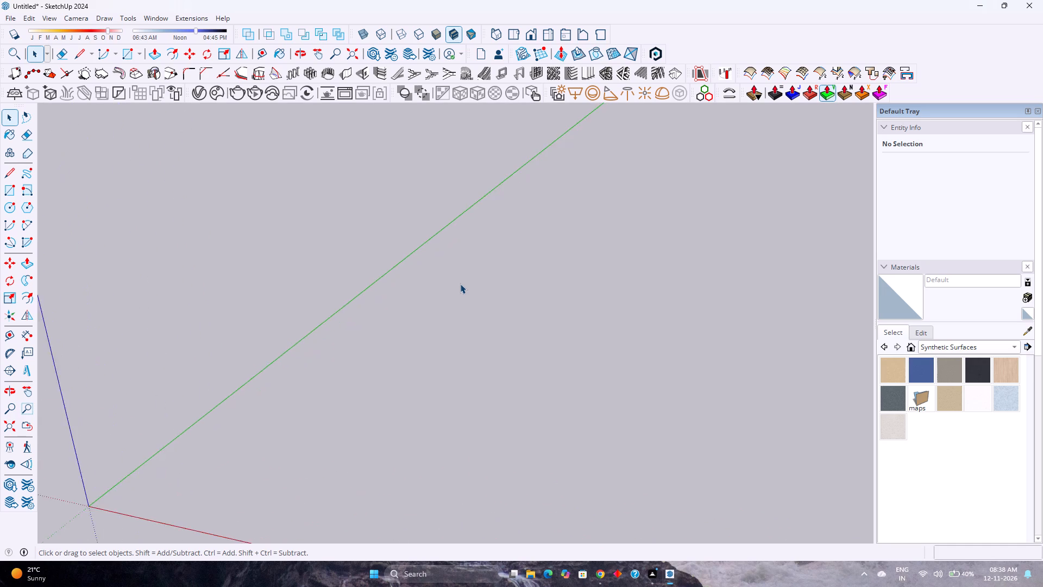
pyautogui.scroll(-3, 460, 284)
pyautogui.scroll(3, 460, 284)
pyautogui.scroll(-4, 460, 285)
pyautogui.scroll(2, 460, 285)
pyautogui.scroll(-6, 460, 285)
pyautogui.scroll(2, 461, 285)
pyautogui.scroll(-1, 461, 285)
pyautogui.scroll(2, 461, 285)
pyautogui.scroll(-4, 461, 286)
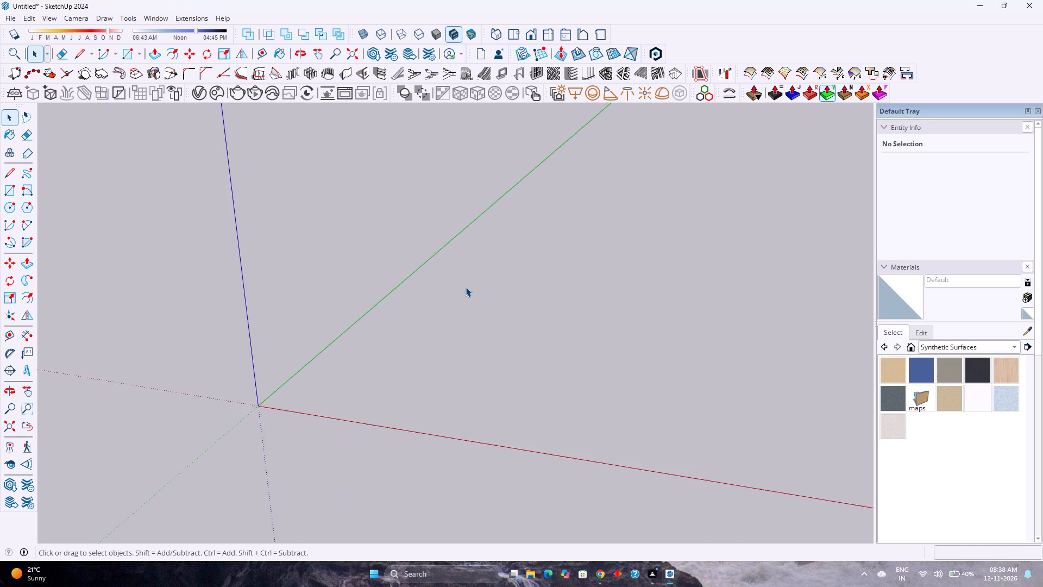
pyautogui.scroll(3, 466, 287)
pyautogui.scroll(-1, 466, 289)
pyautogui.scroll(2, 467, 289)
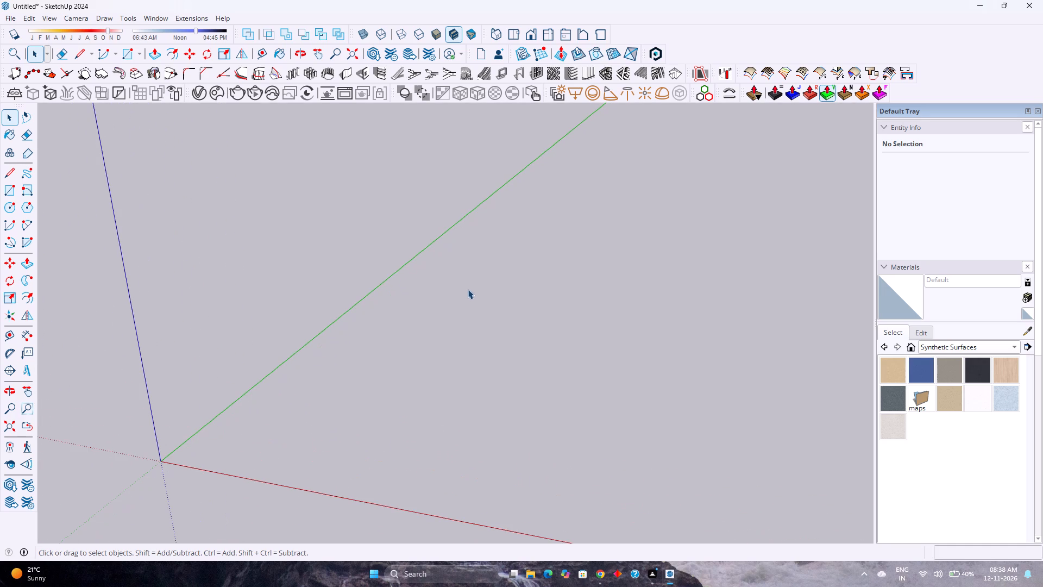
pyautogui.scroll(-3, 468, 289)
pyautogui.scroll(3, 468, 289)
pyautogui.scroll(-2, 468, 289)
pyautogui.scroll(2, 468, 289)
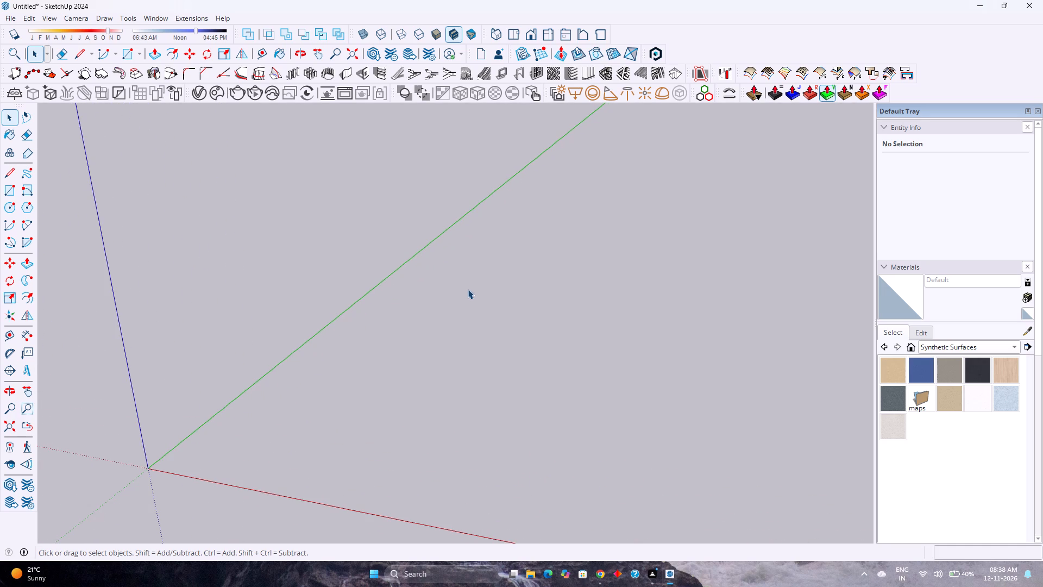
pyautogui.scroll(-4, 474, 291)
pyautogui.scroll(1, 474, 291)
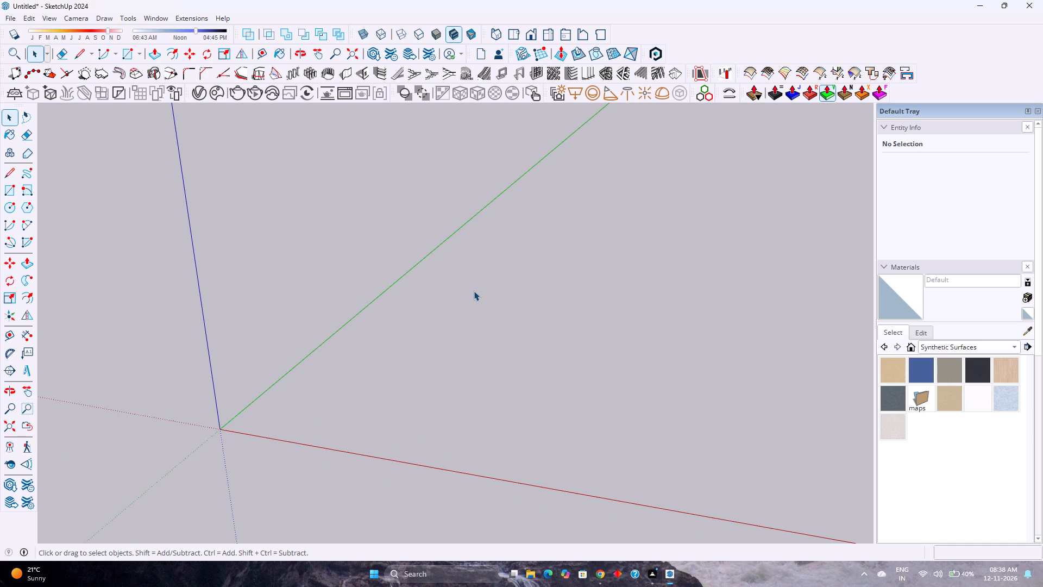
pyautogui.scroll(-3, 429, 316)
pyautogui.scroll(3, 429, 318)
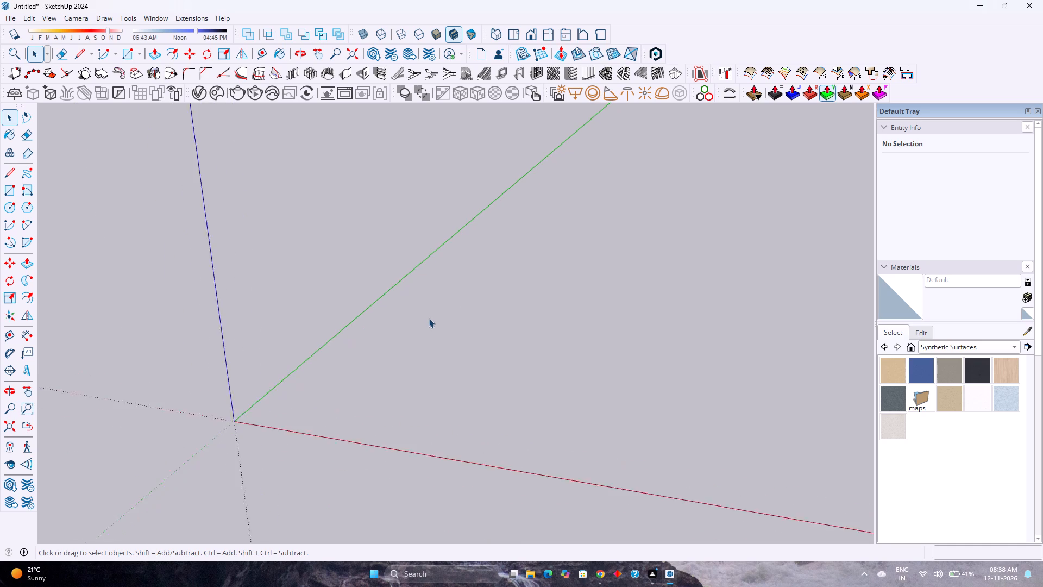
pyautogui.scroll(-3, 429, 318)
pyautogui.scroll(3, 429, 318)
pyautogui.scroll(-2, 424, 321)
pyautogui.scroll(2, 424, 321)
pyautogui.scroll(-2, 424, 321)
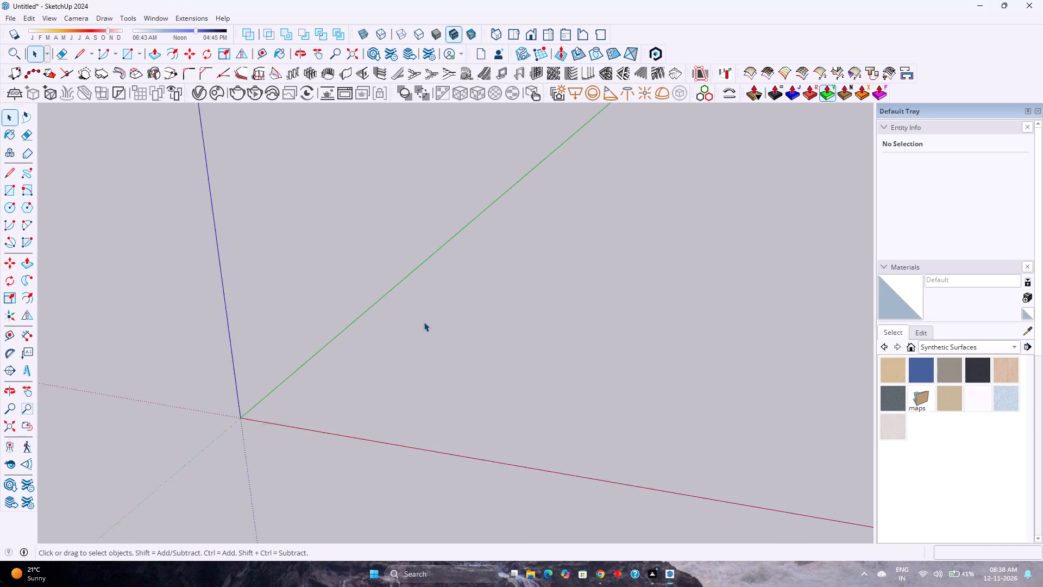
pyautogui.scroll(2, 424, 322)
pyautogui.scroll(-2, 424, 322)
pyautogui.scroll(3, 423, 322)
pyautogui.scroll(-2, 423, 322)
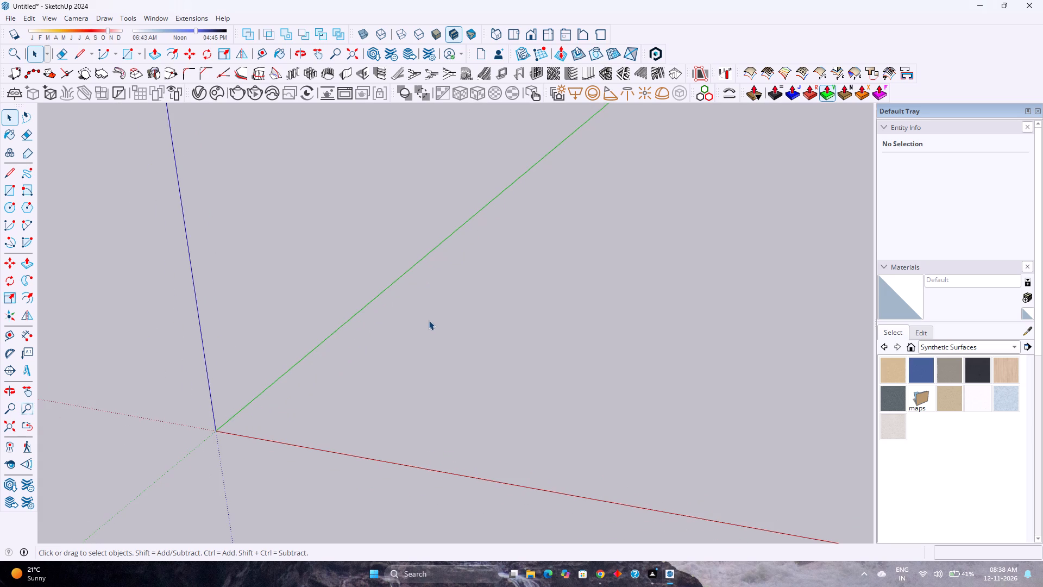
# Draw a closed rectangular outline with the Line tool near the origin, 20' along the red axis and 35' along the green axis.
pyautogui.click(126, 54)
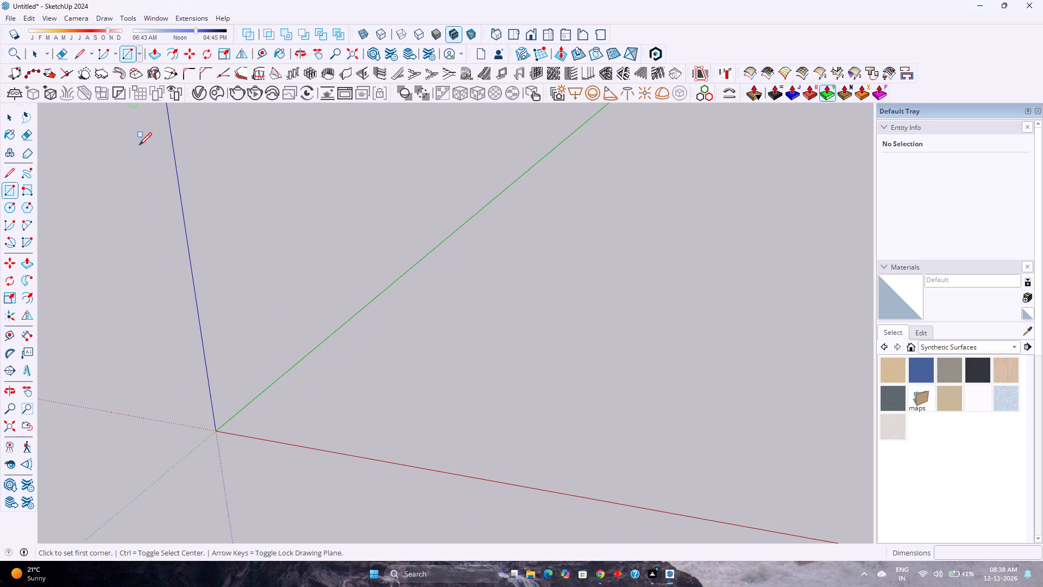
pyautogui.click(78, 56)
pyautogui.click(377, 392)
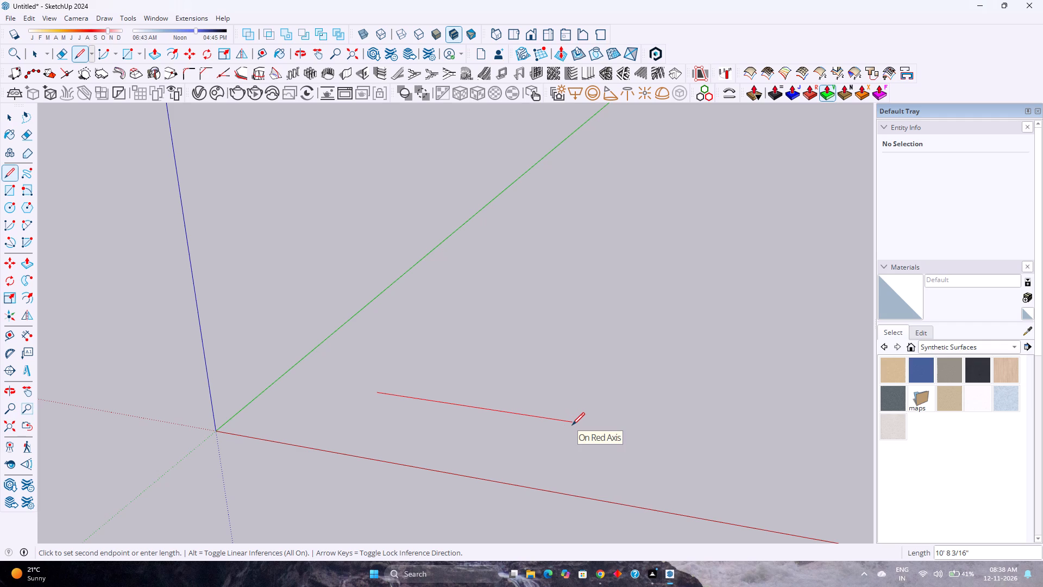
pyautogui.press('Right')
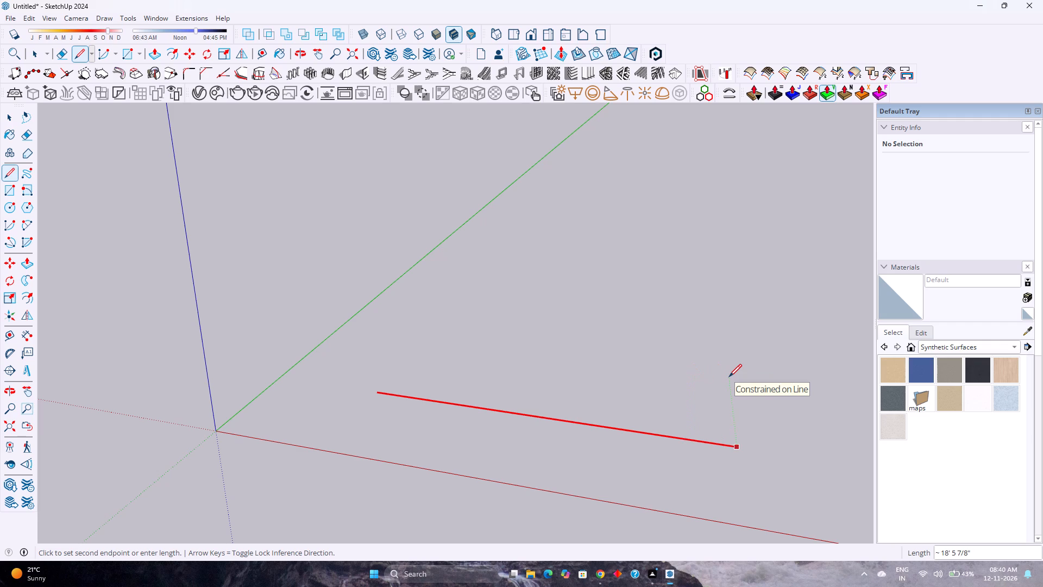
pyautogui.write("20'")
pyautogui.press('Return')
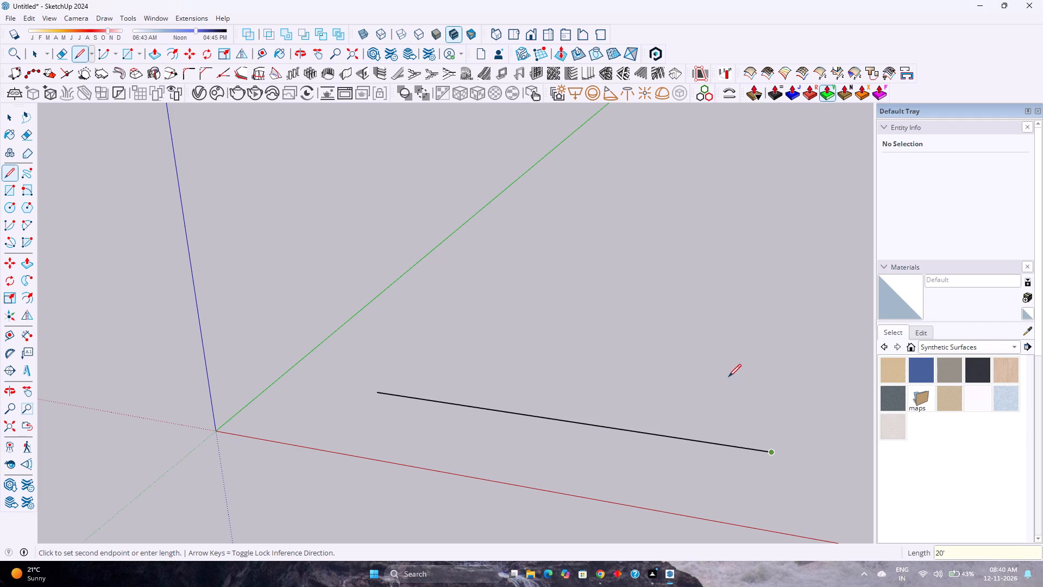
pyautogui.press('Left')
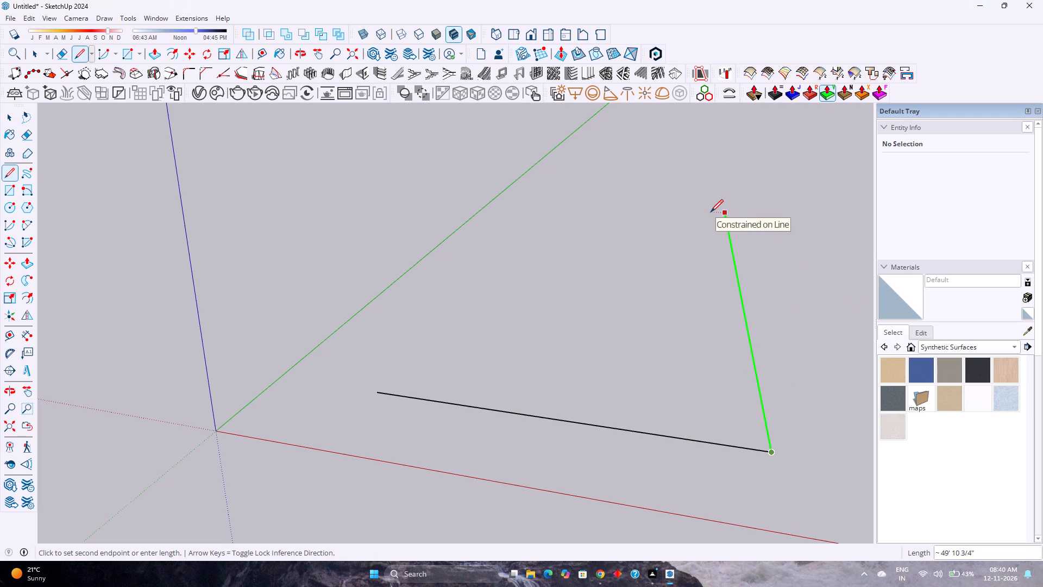
pyautogui.scroll(-2, 718, 217)
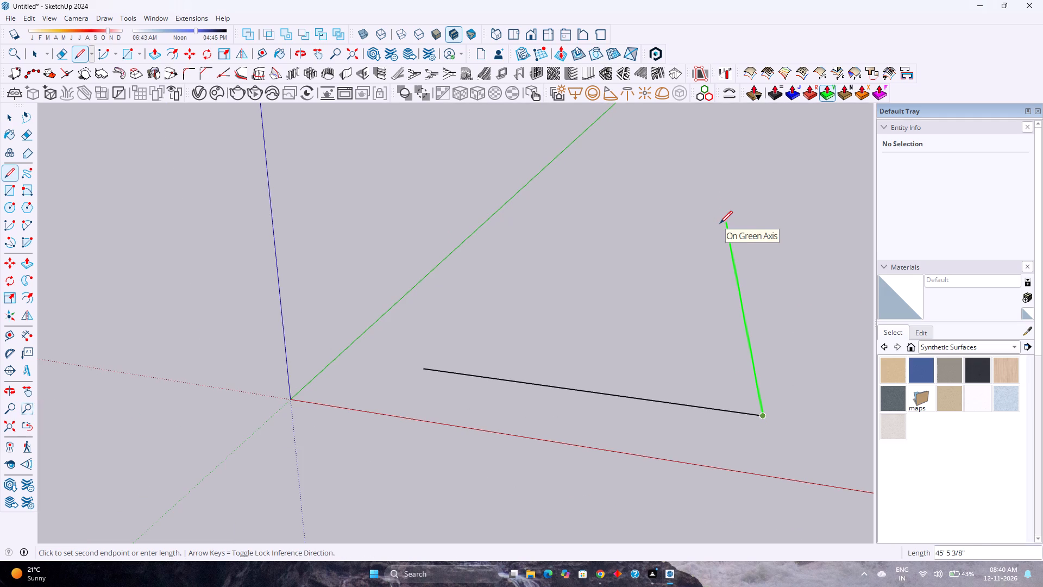
pyautogui.write("35'")
pyautogui.press('Return')
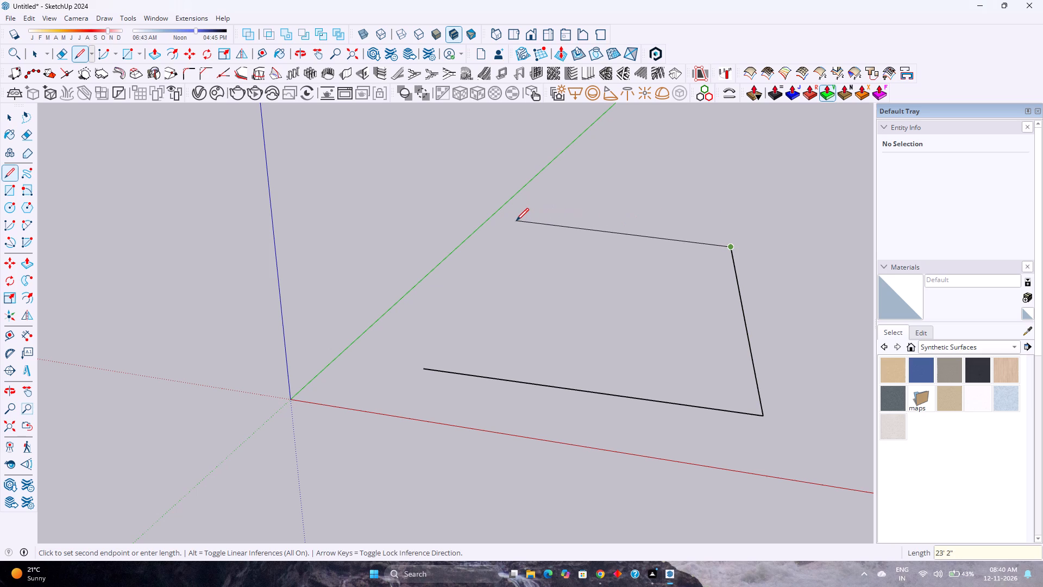
pyautogui.press('Right')
pyautogui.write("20'")
pyautogui.press('Return')
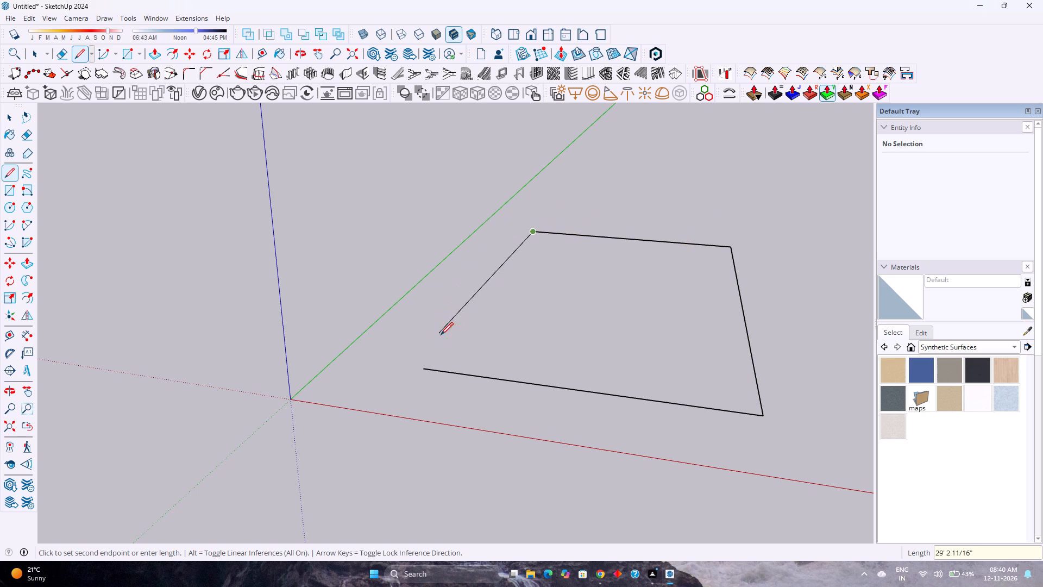
pyautogui.click(422, 368)
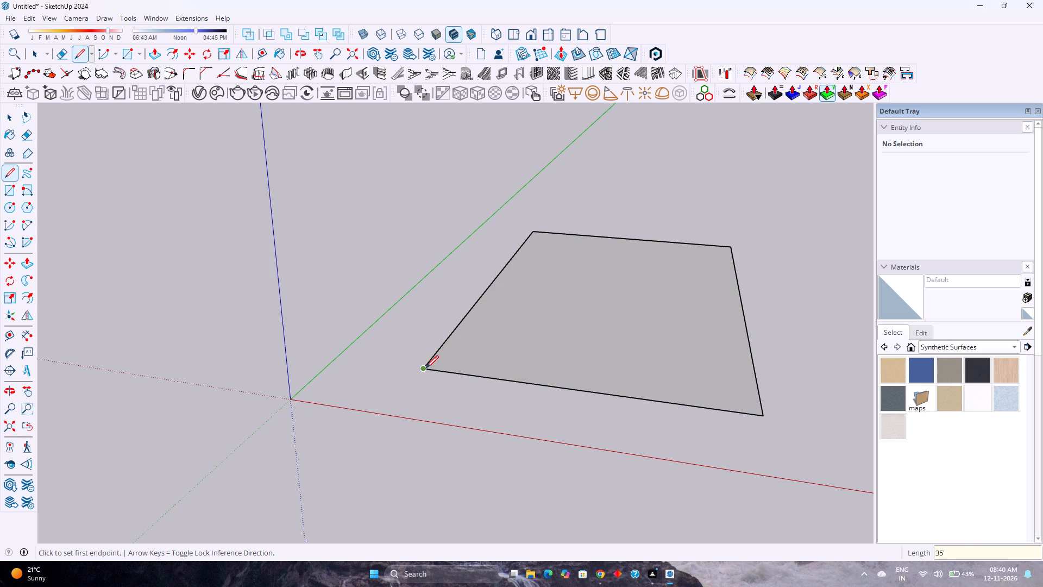
pyautogui.press('space')
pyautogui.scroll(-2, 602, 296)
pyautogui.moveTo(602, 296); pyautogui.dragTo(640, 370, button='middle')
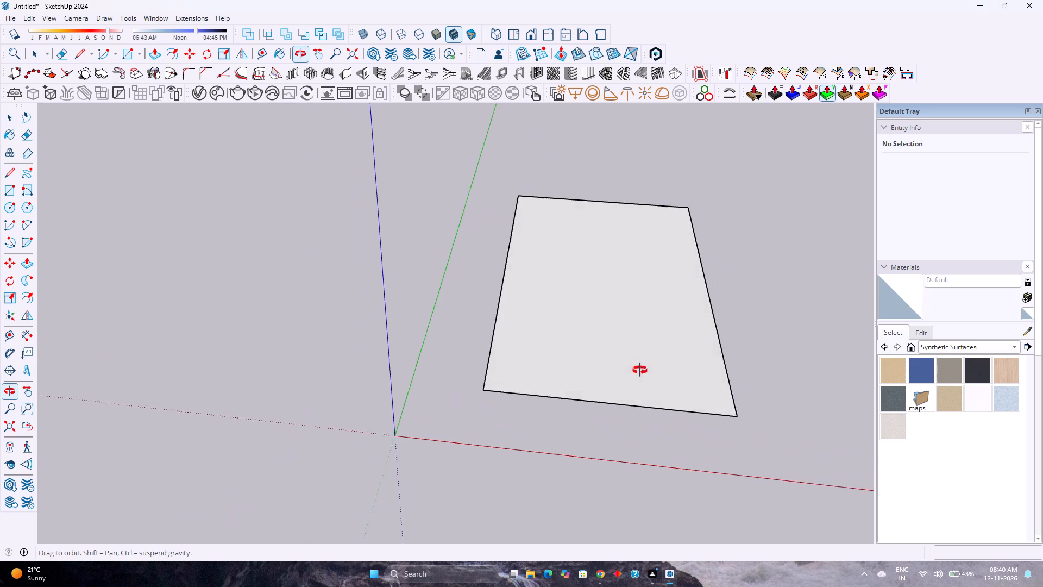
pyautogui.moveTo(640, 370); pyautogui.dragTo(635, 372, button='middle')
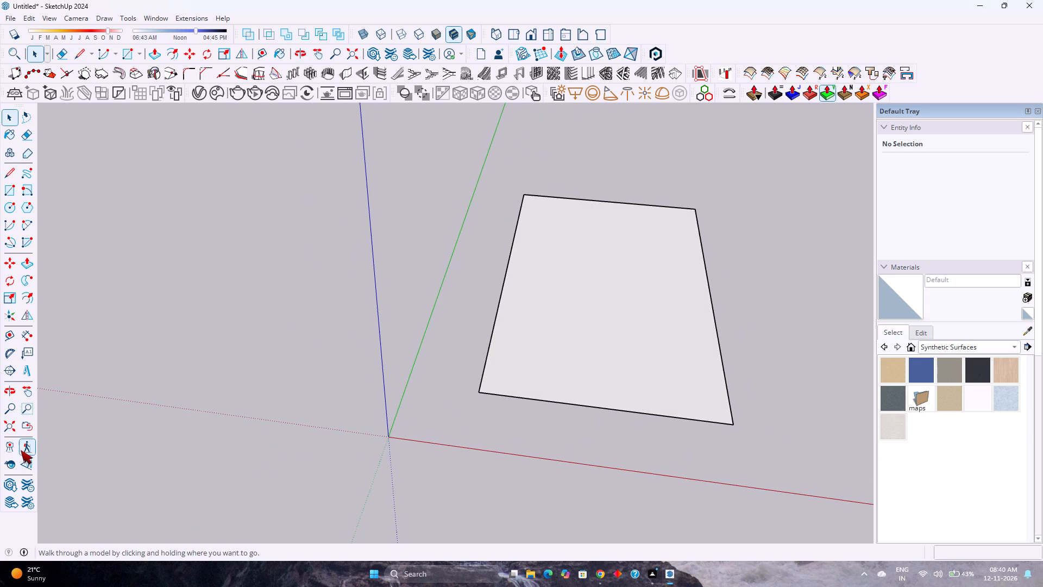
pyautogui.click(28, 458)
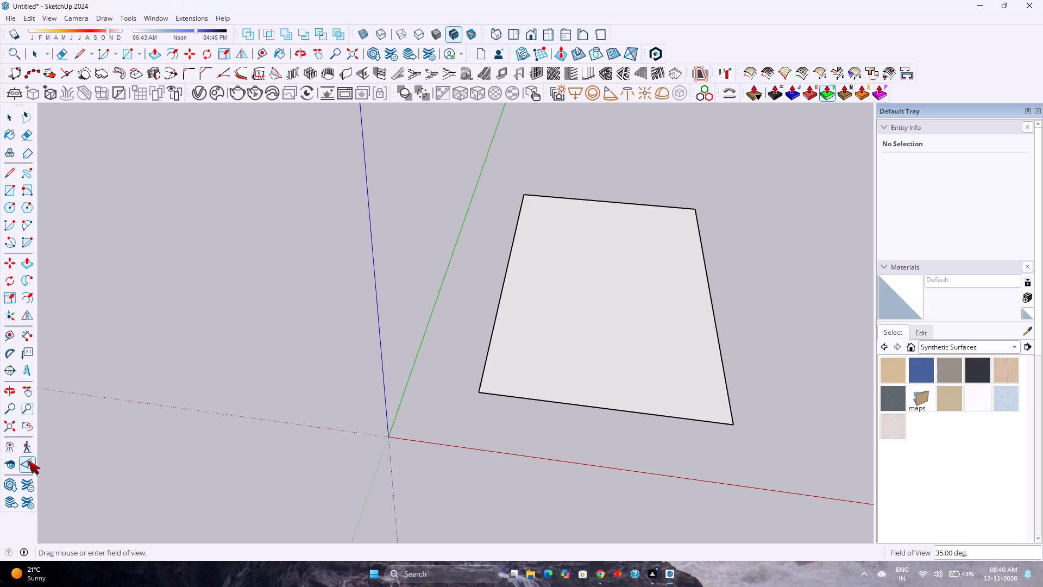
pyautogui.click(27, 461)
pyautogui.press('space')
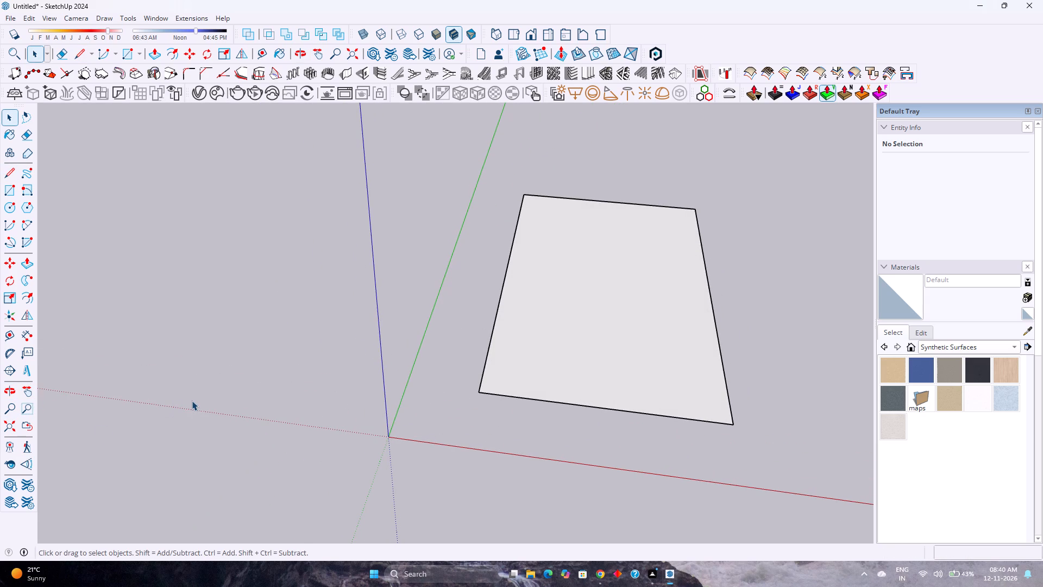
# Group the 20' by 35' rectangular face together with its four edges.
pyautogui.press('space')
pyautogui.tripleClick(575, 322)
pyautogui.click(574, 322)
pyautogui.rightClick(573, 322)
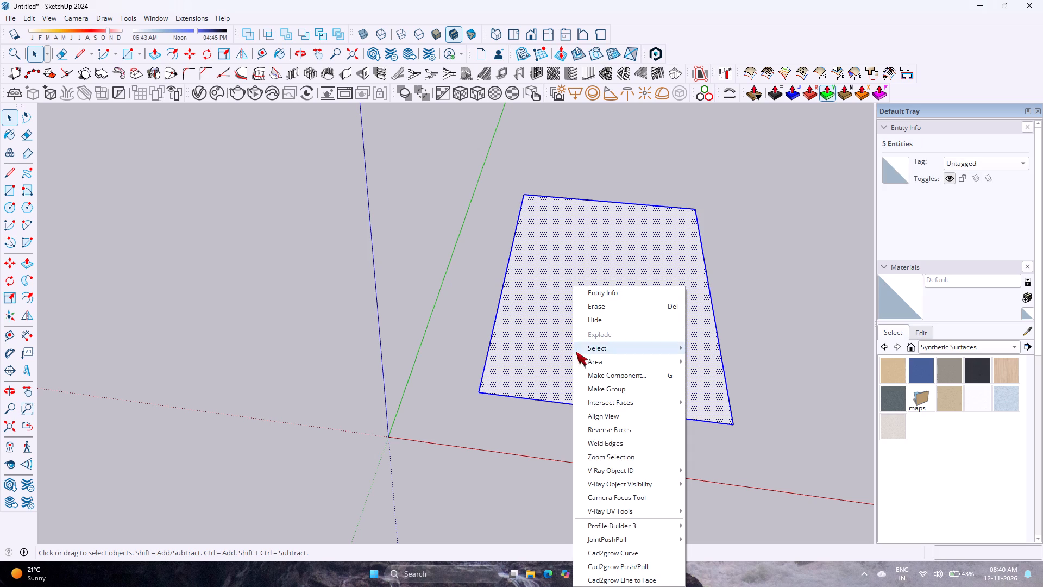
pyautogui.click(608, 388)
# Open the base group for editing and offset the face's outline inward by 9".
pyautogui.doubleClick(607, 370)
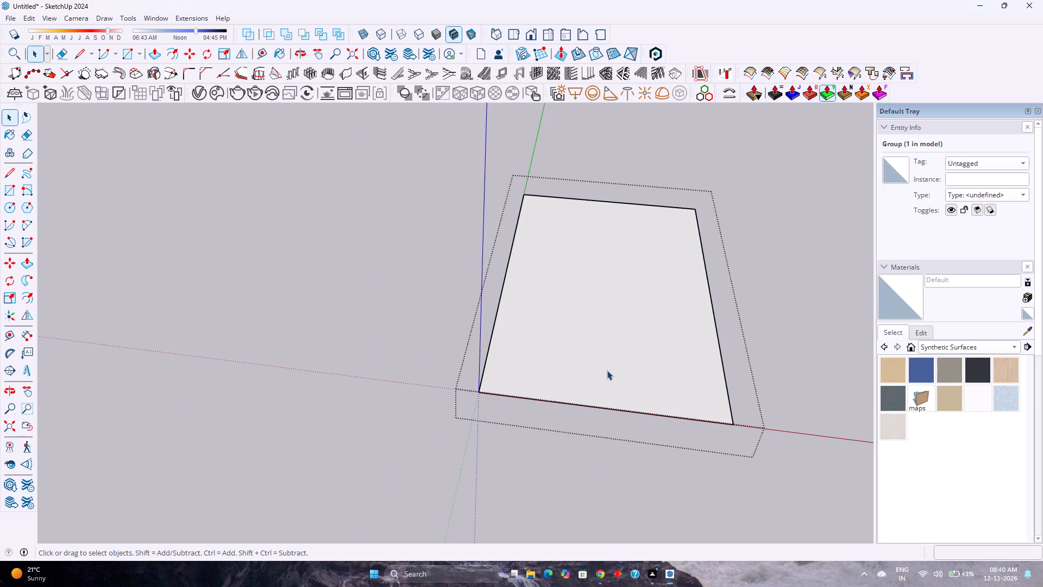
pyautogui.click(598, 359)
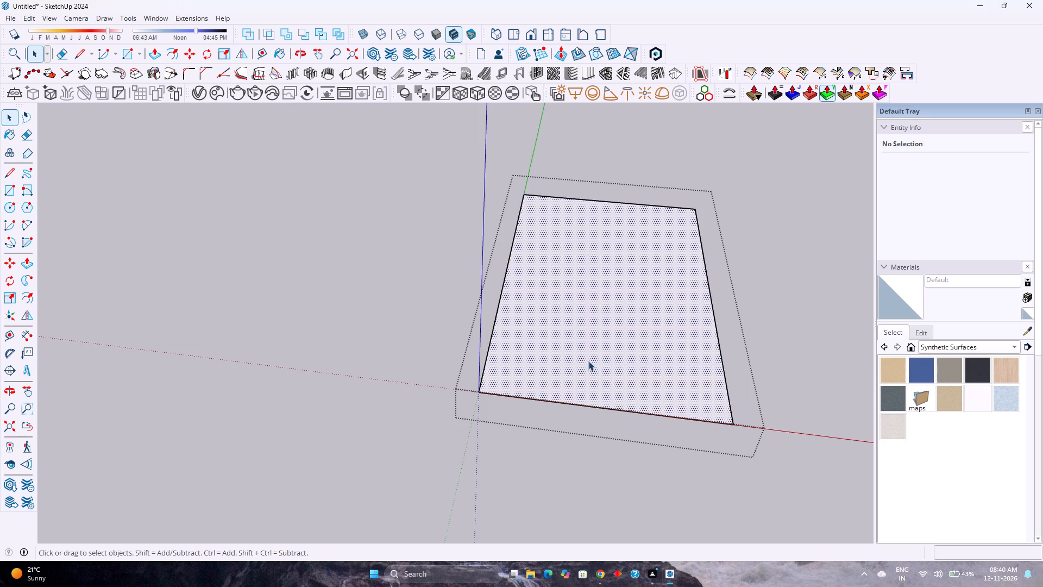
pyautogui.click(170, 57)
pyautogui.click(490, 343)
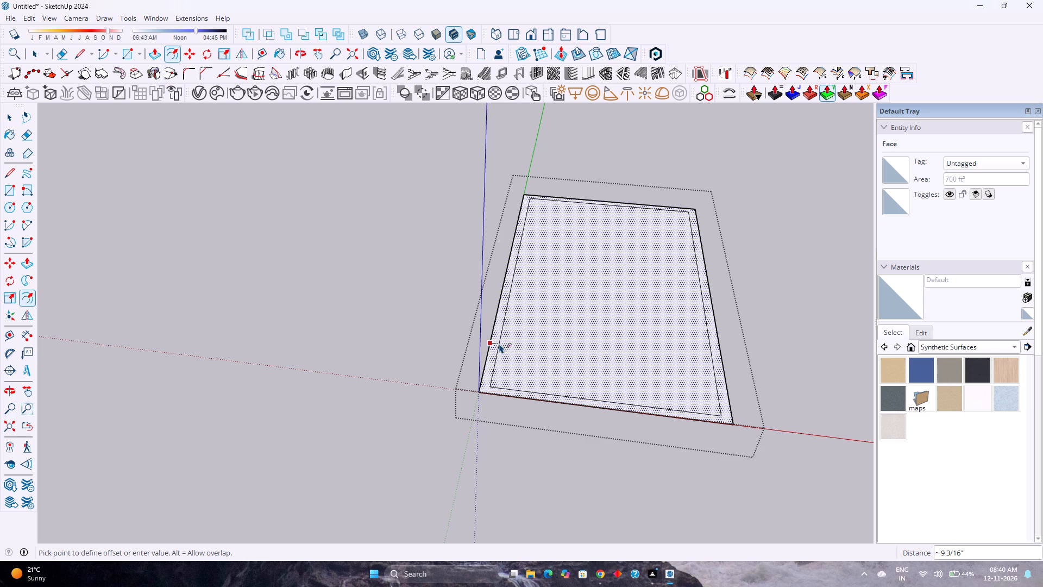
pyautogui.press('9')
pyautogui.press('Return')
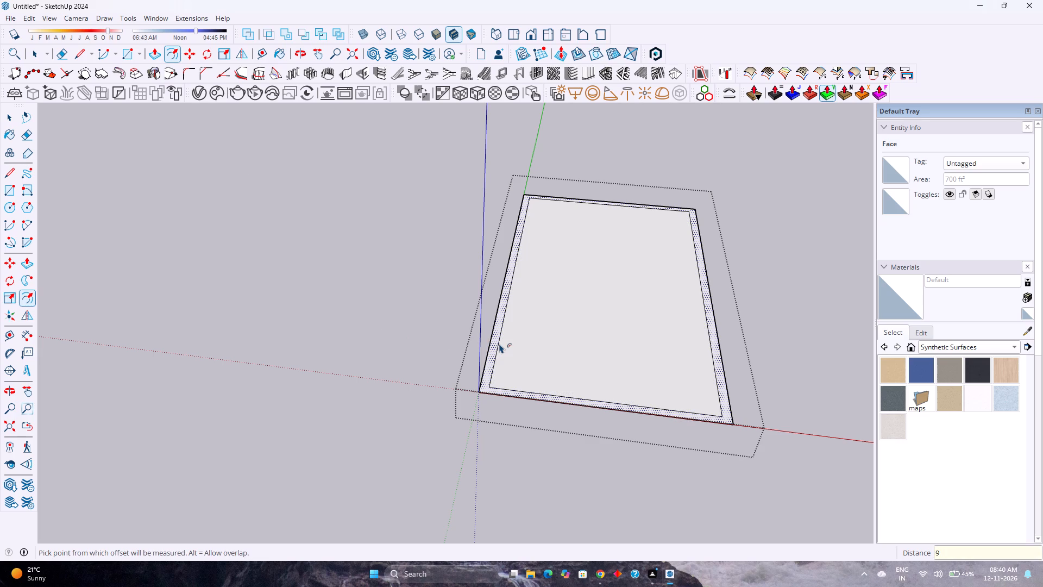
# Delete the inner face inside the offset outline, leaving only the perimeter wall strip.
pyautogui.press('space')
pyautogui.click(588, 331)
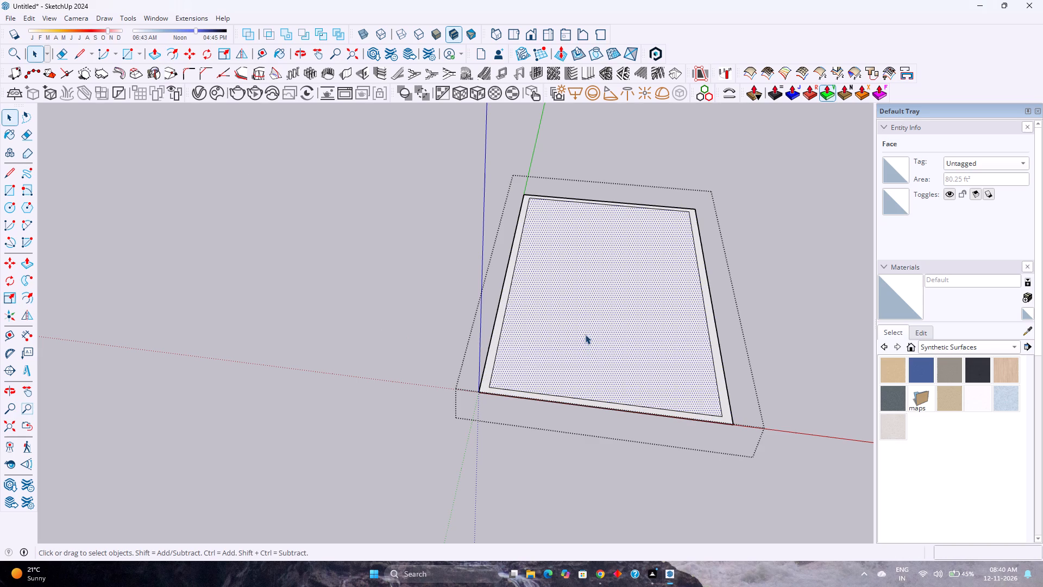
pyautogui.press('Delete')
# Make a nested group from the perimeter strip's face and all its edges.
pyautogui.scroll(6, 576, 400)
pyautogui.tripleClick(576, 400)
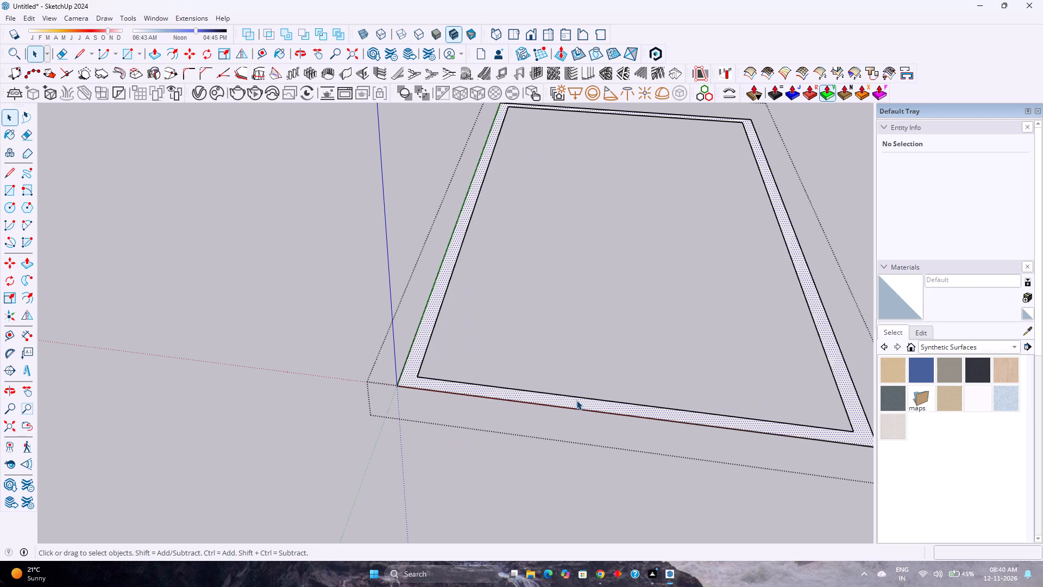
pyautogui.rightClick(576, 400)
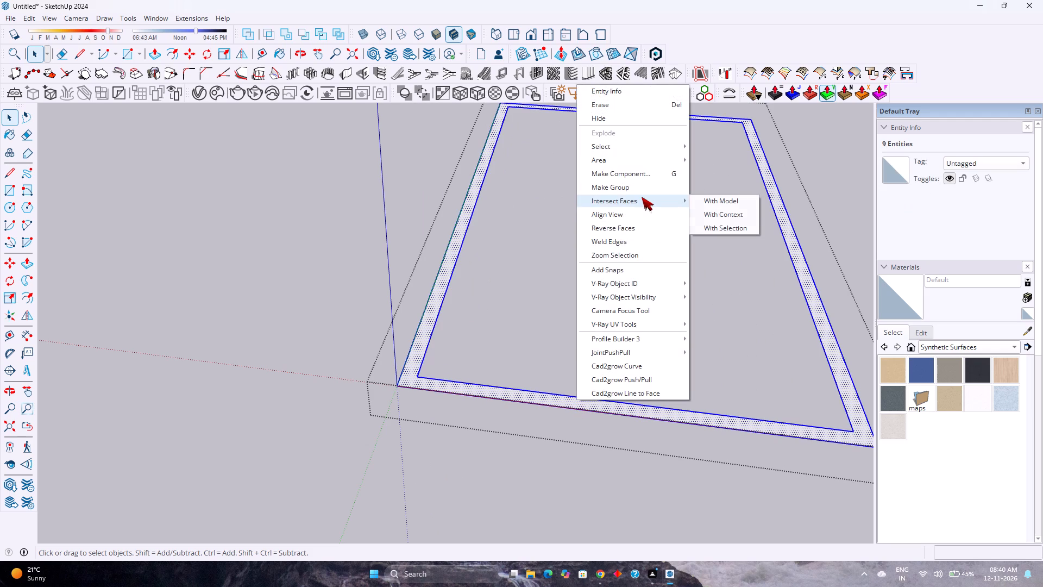
pyautogui.click(641, 191)
# Open the perimeter strip's group and extrude its face up 10' with Push/Pull to form the walls.
pyautogui.doubleClick(430, 321)
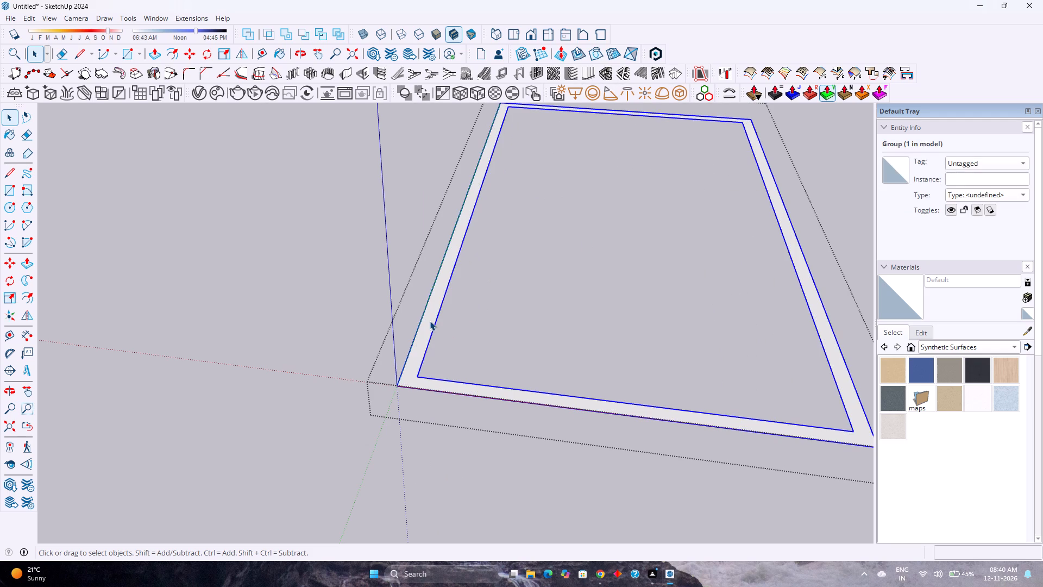
pyautogui.click(158, 52)
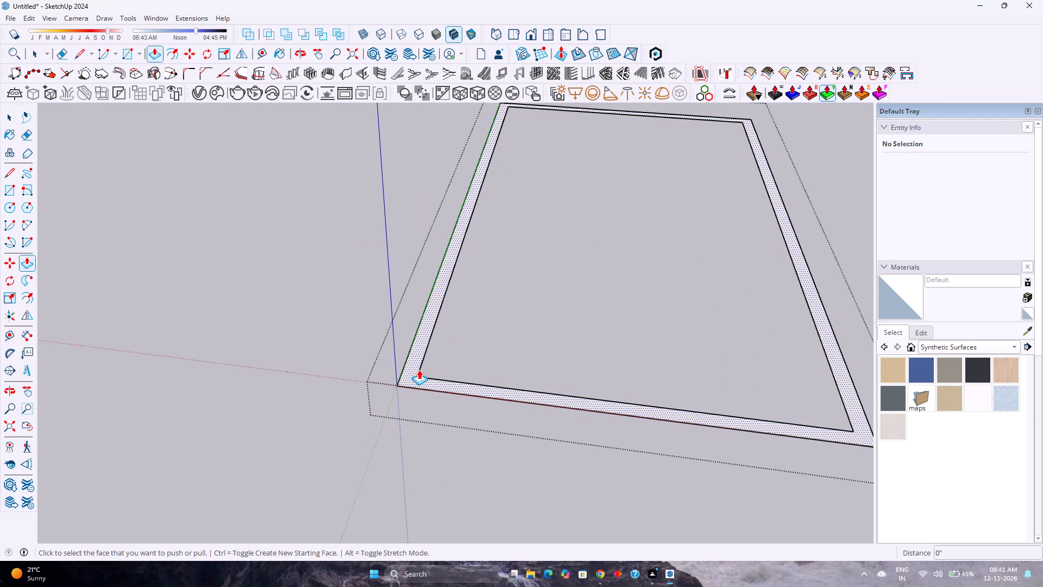
pyautogui.click(419, 370)
pyautogui.write("10'")
pyautogui.press('Return')
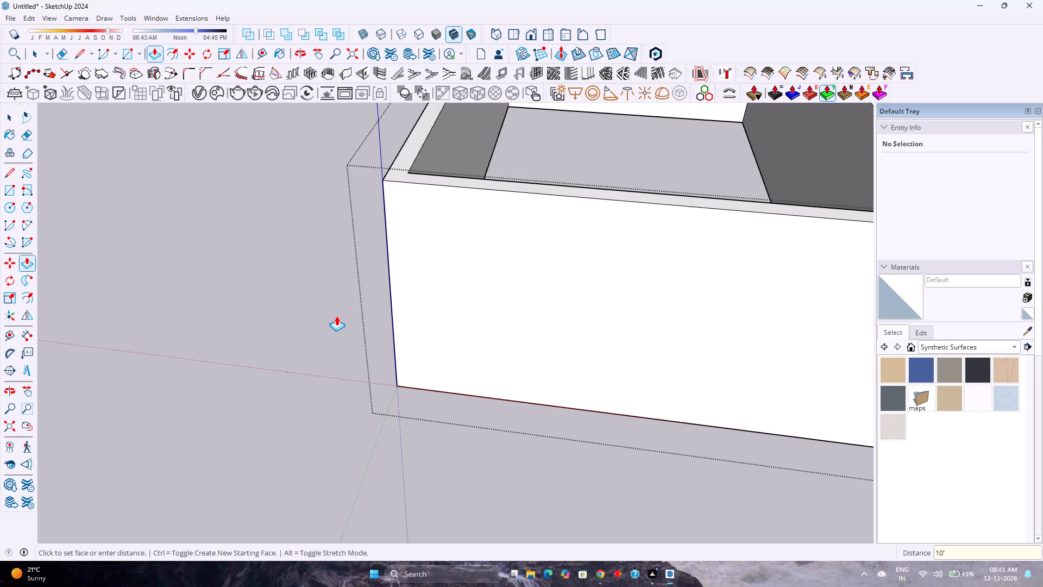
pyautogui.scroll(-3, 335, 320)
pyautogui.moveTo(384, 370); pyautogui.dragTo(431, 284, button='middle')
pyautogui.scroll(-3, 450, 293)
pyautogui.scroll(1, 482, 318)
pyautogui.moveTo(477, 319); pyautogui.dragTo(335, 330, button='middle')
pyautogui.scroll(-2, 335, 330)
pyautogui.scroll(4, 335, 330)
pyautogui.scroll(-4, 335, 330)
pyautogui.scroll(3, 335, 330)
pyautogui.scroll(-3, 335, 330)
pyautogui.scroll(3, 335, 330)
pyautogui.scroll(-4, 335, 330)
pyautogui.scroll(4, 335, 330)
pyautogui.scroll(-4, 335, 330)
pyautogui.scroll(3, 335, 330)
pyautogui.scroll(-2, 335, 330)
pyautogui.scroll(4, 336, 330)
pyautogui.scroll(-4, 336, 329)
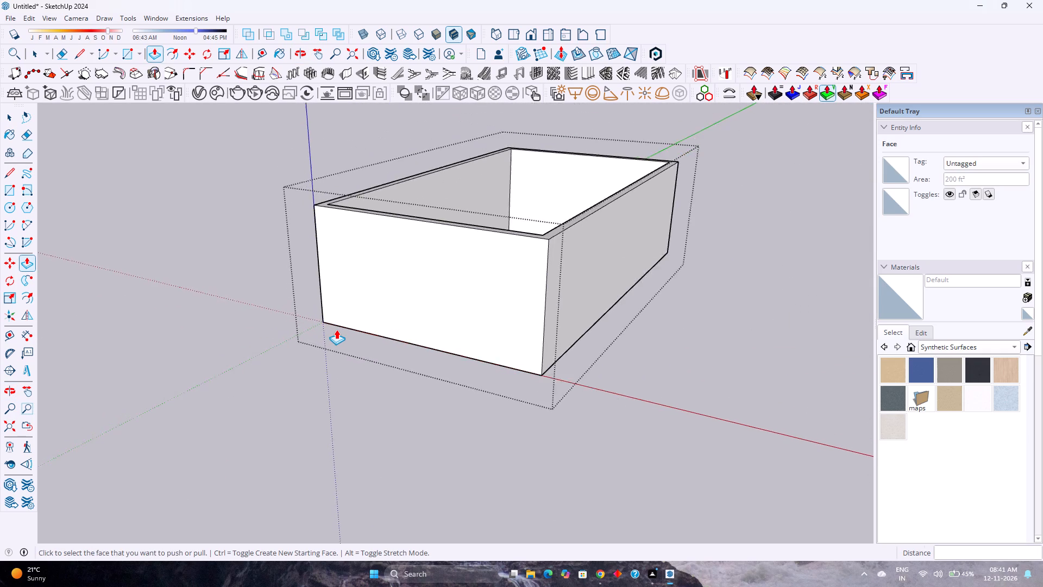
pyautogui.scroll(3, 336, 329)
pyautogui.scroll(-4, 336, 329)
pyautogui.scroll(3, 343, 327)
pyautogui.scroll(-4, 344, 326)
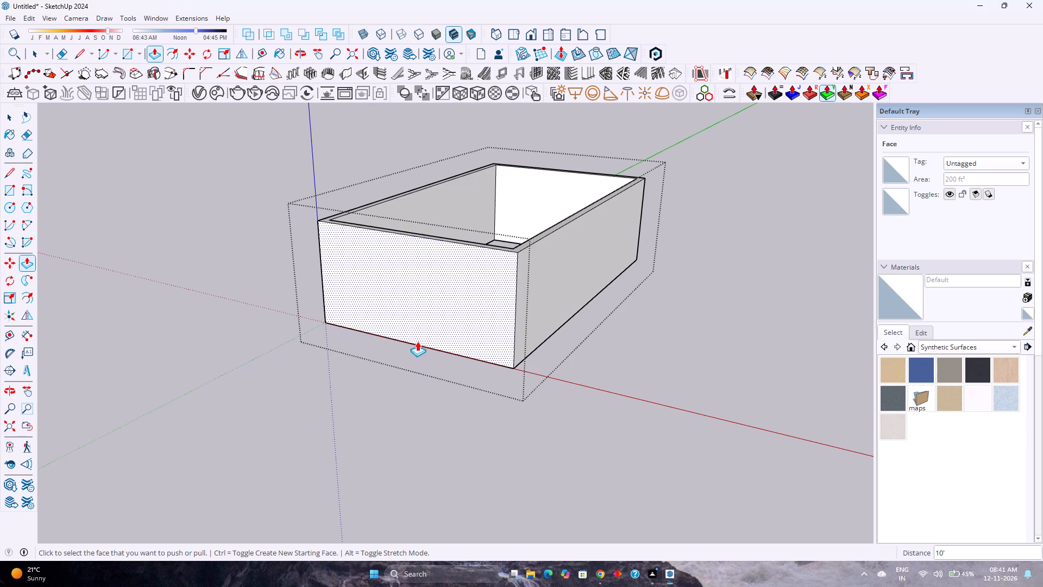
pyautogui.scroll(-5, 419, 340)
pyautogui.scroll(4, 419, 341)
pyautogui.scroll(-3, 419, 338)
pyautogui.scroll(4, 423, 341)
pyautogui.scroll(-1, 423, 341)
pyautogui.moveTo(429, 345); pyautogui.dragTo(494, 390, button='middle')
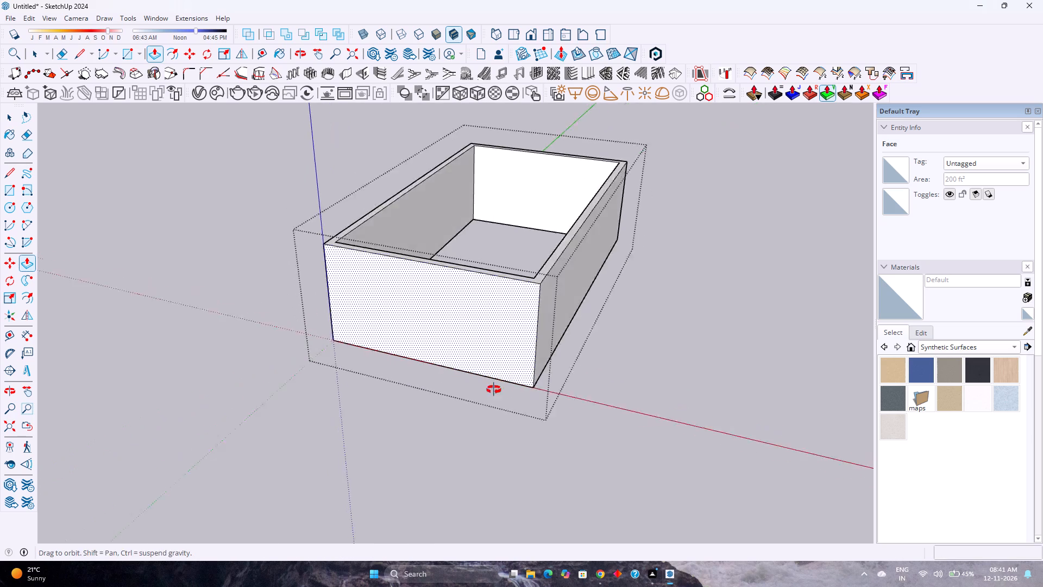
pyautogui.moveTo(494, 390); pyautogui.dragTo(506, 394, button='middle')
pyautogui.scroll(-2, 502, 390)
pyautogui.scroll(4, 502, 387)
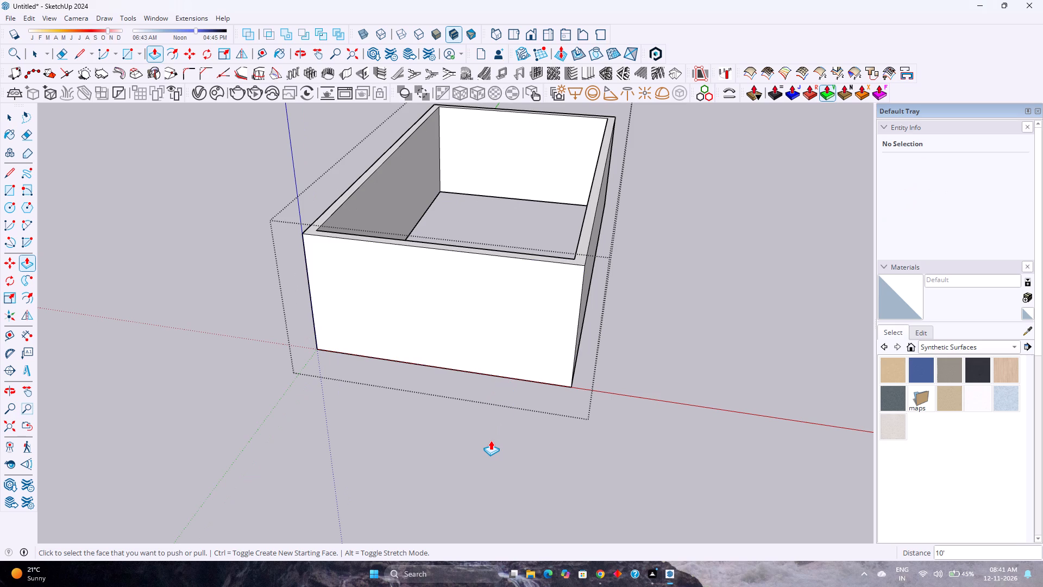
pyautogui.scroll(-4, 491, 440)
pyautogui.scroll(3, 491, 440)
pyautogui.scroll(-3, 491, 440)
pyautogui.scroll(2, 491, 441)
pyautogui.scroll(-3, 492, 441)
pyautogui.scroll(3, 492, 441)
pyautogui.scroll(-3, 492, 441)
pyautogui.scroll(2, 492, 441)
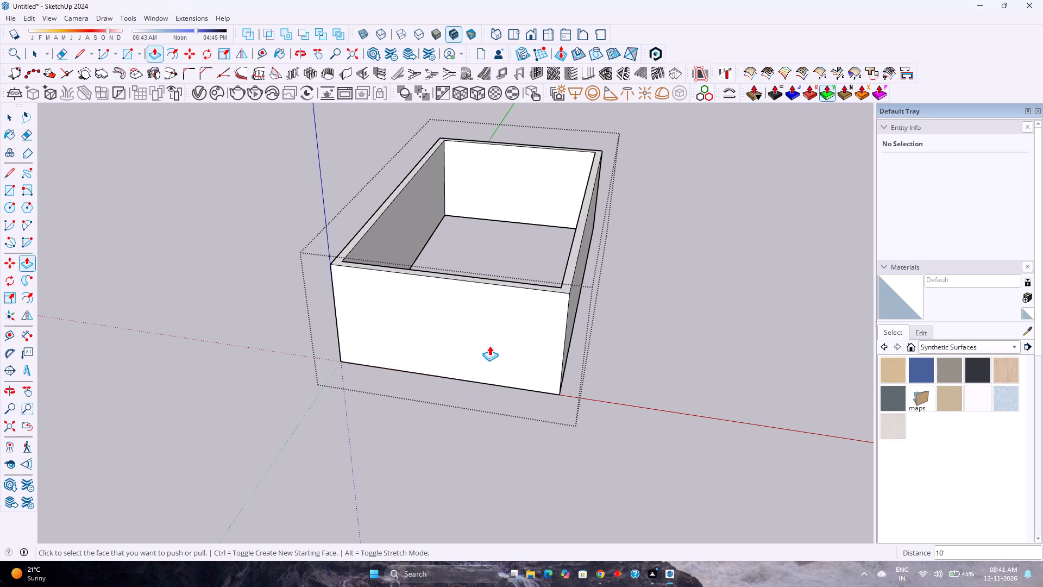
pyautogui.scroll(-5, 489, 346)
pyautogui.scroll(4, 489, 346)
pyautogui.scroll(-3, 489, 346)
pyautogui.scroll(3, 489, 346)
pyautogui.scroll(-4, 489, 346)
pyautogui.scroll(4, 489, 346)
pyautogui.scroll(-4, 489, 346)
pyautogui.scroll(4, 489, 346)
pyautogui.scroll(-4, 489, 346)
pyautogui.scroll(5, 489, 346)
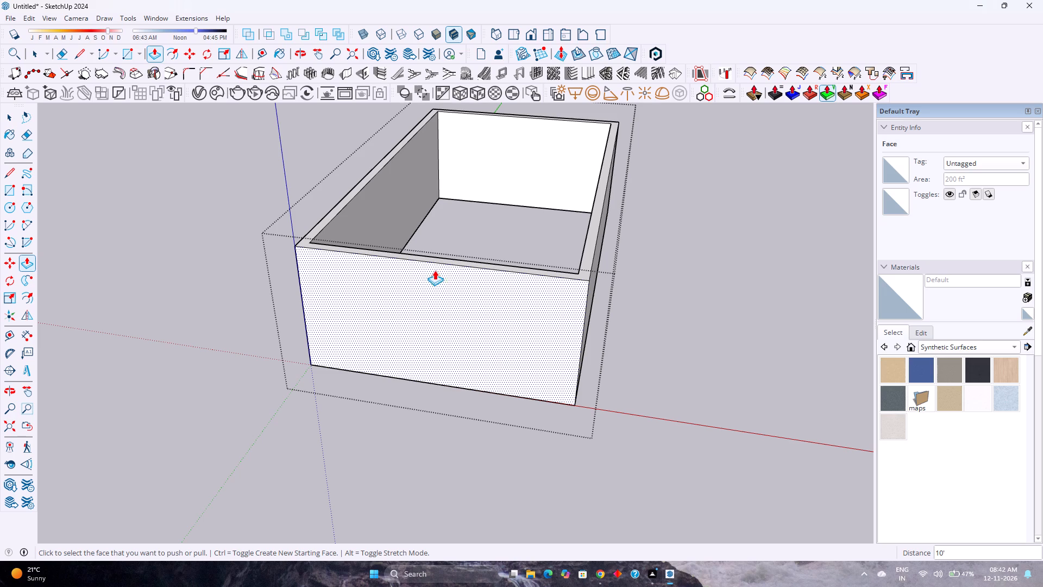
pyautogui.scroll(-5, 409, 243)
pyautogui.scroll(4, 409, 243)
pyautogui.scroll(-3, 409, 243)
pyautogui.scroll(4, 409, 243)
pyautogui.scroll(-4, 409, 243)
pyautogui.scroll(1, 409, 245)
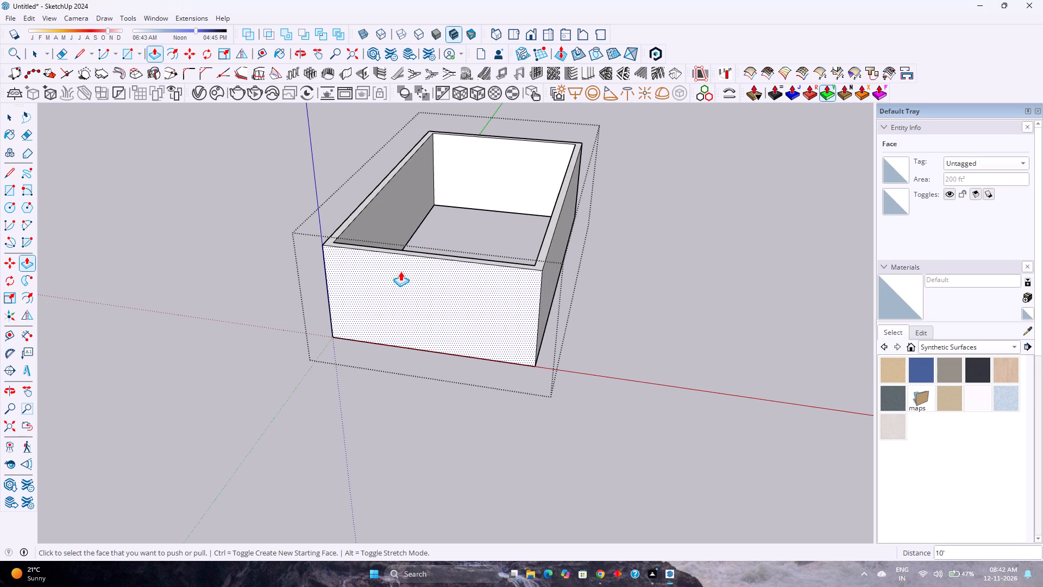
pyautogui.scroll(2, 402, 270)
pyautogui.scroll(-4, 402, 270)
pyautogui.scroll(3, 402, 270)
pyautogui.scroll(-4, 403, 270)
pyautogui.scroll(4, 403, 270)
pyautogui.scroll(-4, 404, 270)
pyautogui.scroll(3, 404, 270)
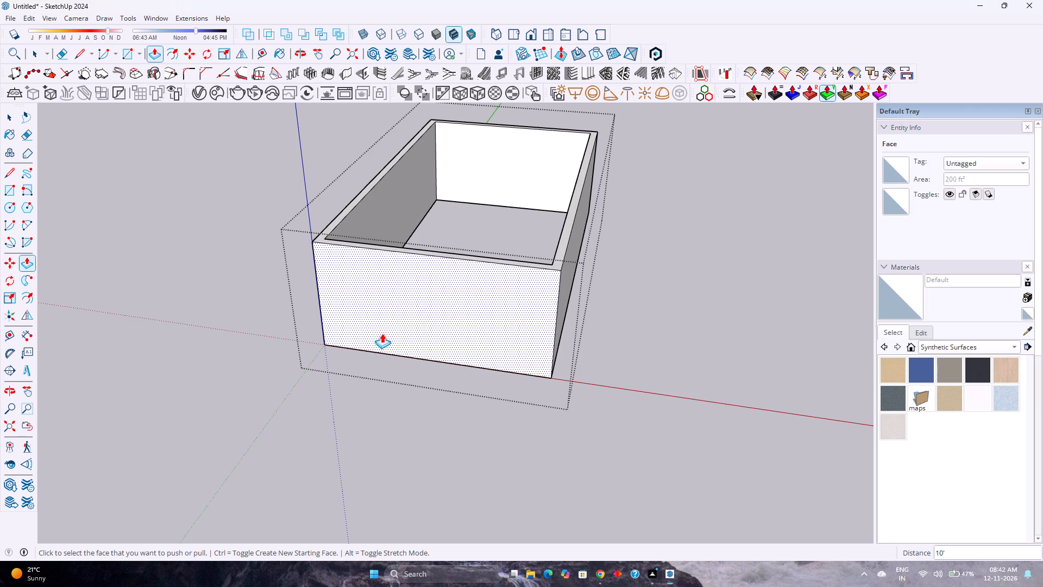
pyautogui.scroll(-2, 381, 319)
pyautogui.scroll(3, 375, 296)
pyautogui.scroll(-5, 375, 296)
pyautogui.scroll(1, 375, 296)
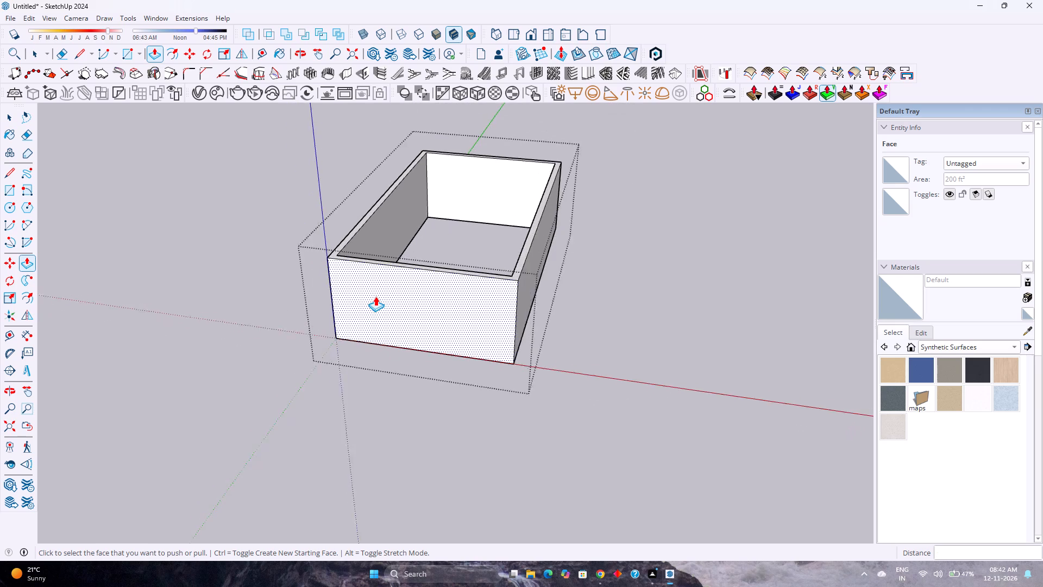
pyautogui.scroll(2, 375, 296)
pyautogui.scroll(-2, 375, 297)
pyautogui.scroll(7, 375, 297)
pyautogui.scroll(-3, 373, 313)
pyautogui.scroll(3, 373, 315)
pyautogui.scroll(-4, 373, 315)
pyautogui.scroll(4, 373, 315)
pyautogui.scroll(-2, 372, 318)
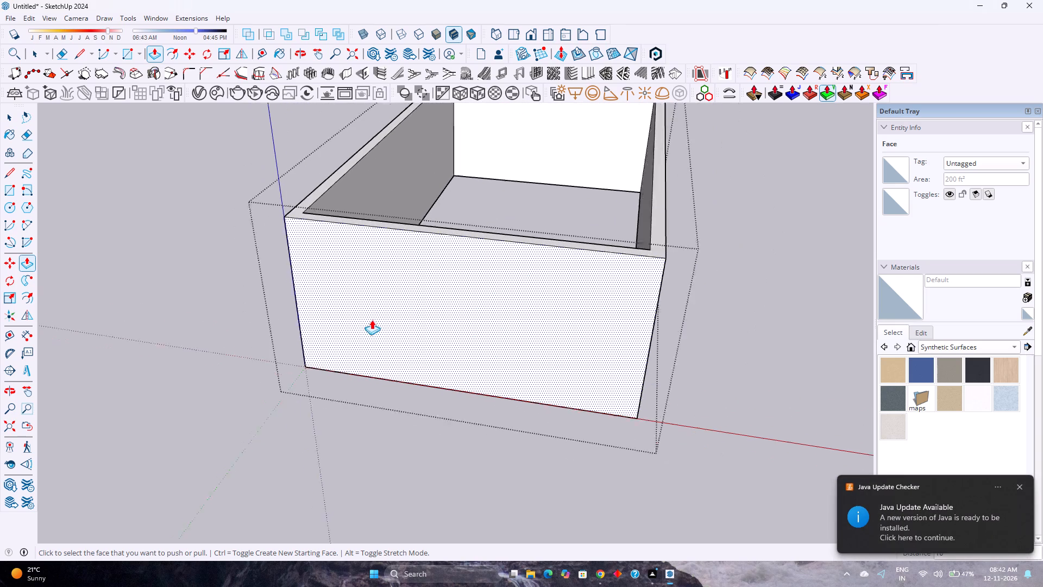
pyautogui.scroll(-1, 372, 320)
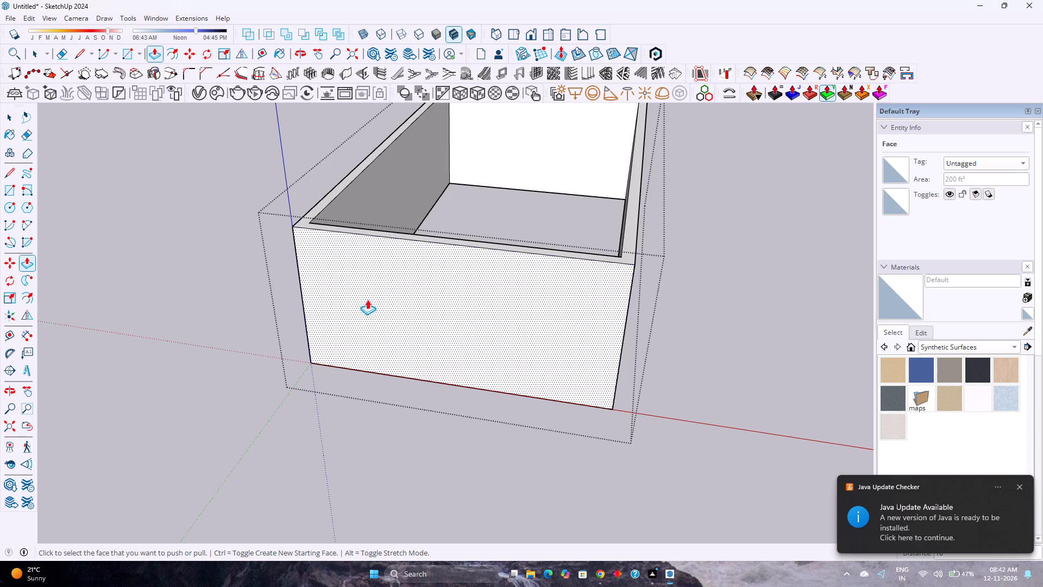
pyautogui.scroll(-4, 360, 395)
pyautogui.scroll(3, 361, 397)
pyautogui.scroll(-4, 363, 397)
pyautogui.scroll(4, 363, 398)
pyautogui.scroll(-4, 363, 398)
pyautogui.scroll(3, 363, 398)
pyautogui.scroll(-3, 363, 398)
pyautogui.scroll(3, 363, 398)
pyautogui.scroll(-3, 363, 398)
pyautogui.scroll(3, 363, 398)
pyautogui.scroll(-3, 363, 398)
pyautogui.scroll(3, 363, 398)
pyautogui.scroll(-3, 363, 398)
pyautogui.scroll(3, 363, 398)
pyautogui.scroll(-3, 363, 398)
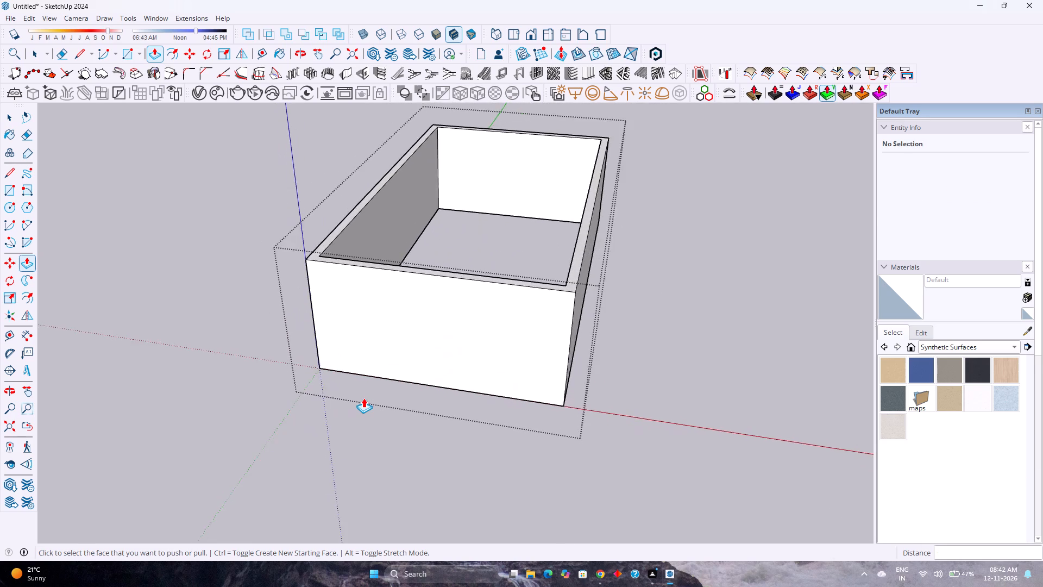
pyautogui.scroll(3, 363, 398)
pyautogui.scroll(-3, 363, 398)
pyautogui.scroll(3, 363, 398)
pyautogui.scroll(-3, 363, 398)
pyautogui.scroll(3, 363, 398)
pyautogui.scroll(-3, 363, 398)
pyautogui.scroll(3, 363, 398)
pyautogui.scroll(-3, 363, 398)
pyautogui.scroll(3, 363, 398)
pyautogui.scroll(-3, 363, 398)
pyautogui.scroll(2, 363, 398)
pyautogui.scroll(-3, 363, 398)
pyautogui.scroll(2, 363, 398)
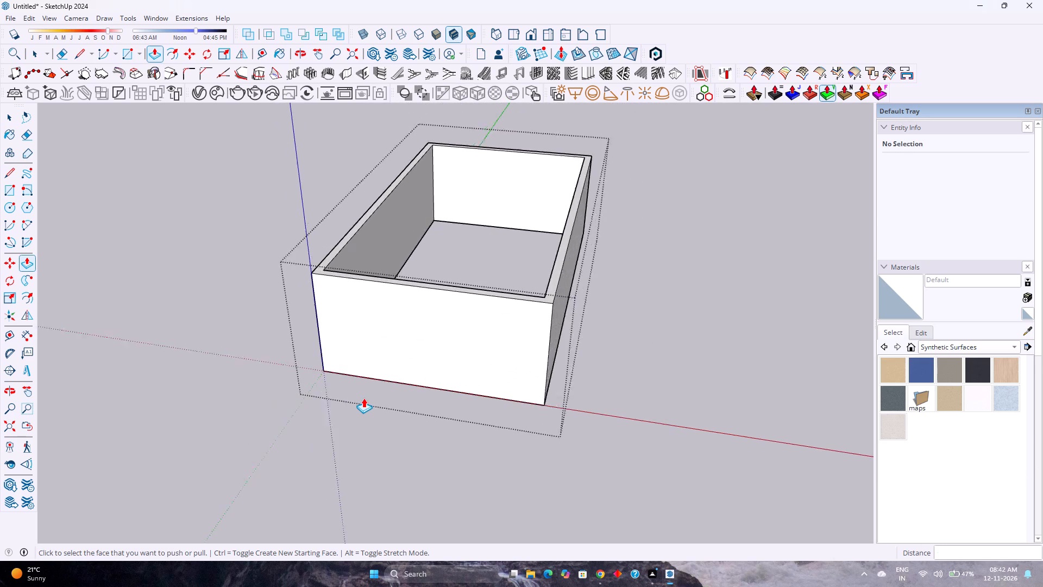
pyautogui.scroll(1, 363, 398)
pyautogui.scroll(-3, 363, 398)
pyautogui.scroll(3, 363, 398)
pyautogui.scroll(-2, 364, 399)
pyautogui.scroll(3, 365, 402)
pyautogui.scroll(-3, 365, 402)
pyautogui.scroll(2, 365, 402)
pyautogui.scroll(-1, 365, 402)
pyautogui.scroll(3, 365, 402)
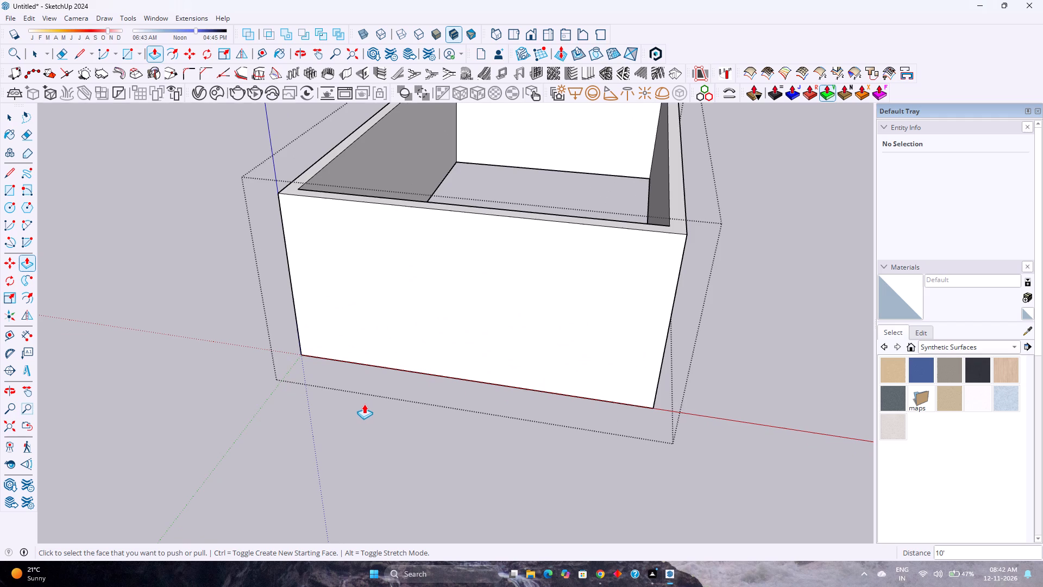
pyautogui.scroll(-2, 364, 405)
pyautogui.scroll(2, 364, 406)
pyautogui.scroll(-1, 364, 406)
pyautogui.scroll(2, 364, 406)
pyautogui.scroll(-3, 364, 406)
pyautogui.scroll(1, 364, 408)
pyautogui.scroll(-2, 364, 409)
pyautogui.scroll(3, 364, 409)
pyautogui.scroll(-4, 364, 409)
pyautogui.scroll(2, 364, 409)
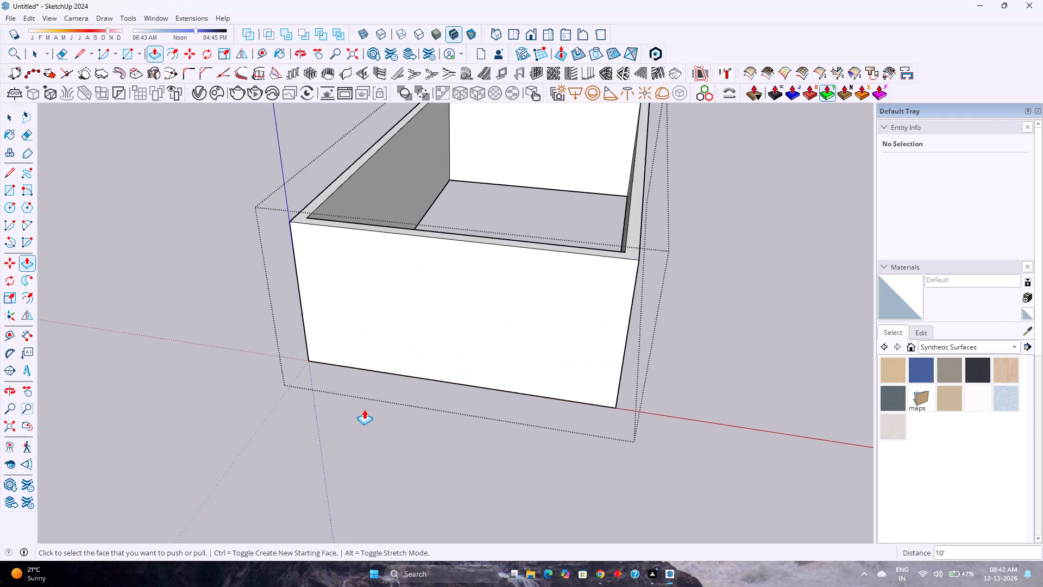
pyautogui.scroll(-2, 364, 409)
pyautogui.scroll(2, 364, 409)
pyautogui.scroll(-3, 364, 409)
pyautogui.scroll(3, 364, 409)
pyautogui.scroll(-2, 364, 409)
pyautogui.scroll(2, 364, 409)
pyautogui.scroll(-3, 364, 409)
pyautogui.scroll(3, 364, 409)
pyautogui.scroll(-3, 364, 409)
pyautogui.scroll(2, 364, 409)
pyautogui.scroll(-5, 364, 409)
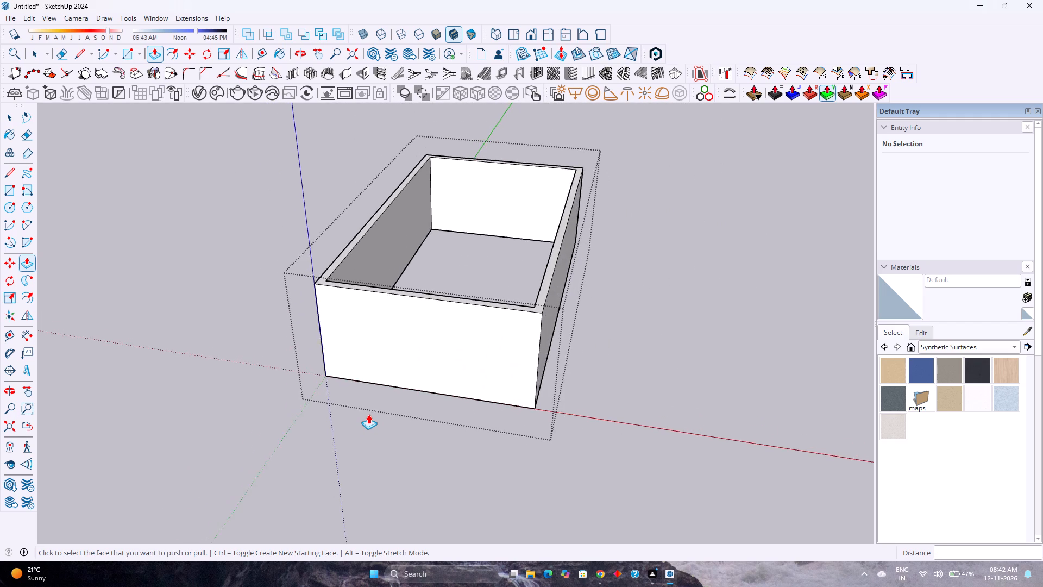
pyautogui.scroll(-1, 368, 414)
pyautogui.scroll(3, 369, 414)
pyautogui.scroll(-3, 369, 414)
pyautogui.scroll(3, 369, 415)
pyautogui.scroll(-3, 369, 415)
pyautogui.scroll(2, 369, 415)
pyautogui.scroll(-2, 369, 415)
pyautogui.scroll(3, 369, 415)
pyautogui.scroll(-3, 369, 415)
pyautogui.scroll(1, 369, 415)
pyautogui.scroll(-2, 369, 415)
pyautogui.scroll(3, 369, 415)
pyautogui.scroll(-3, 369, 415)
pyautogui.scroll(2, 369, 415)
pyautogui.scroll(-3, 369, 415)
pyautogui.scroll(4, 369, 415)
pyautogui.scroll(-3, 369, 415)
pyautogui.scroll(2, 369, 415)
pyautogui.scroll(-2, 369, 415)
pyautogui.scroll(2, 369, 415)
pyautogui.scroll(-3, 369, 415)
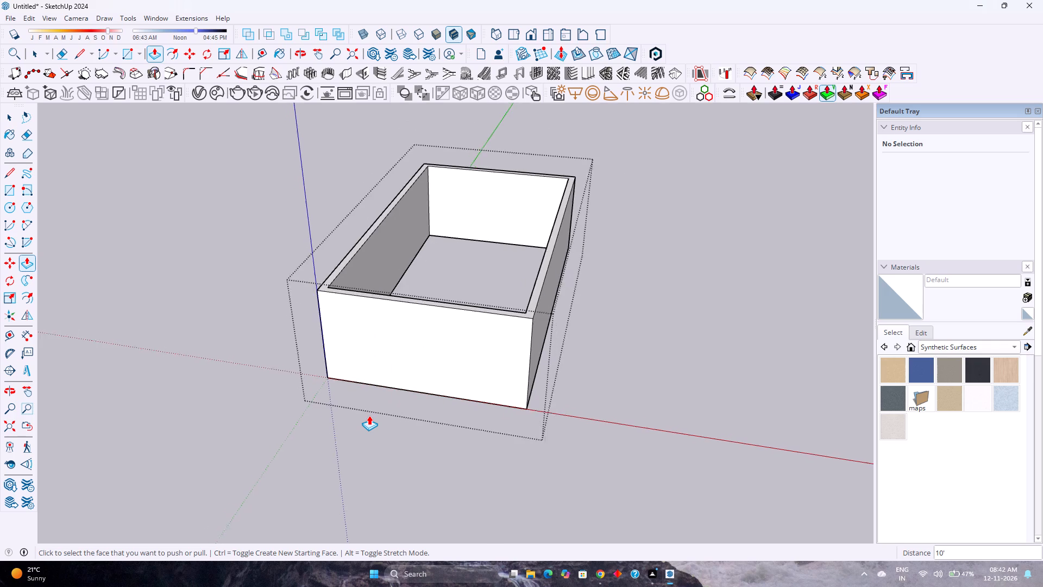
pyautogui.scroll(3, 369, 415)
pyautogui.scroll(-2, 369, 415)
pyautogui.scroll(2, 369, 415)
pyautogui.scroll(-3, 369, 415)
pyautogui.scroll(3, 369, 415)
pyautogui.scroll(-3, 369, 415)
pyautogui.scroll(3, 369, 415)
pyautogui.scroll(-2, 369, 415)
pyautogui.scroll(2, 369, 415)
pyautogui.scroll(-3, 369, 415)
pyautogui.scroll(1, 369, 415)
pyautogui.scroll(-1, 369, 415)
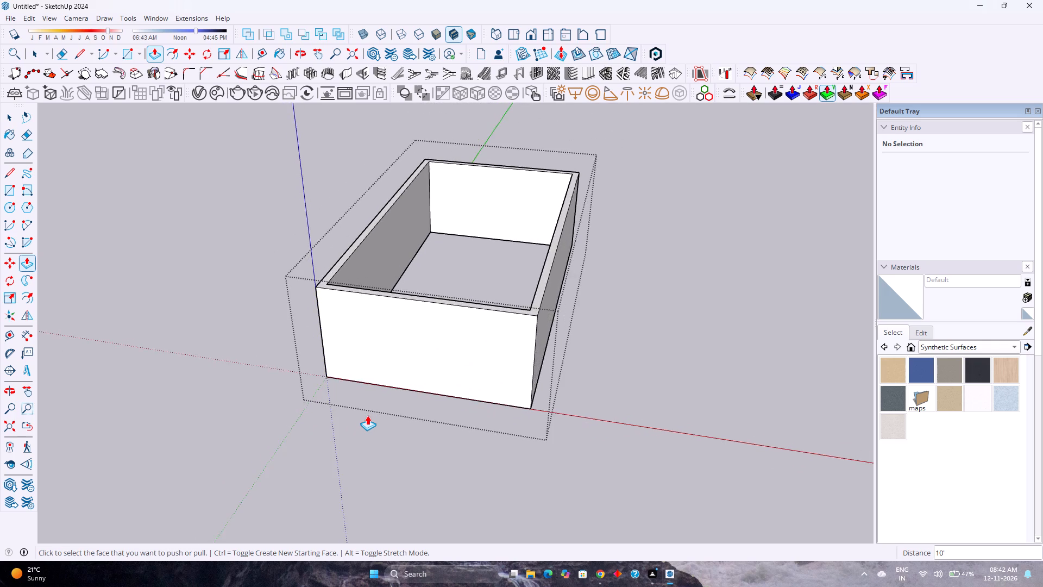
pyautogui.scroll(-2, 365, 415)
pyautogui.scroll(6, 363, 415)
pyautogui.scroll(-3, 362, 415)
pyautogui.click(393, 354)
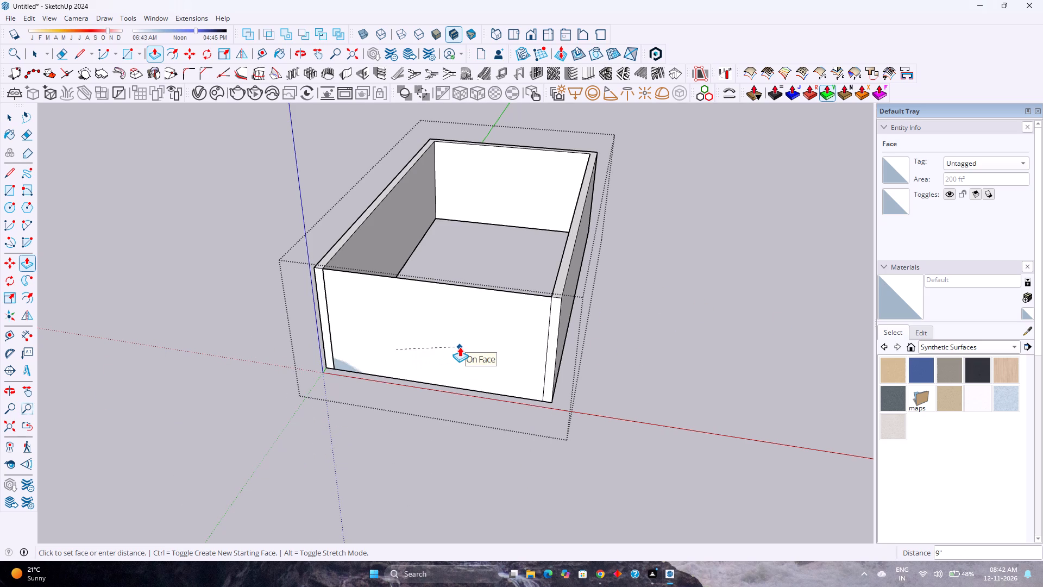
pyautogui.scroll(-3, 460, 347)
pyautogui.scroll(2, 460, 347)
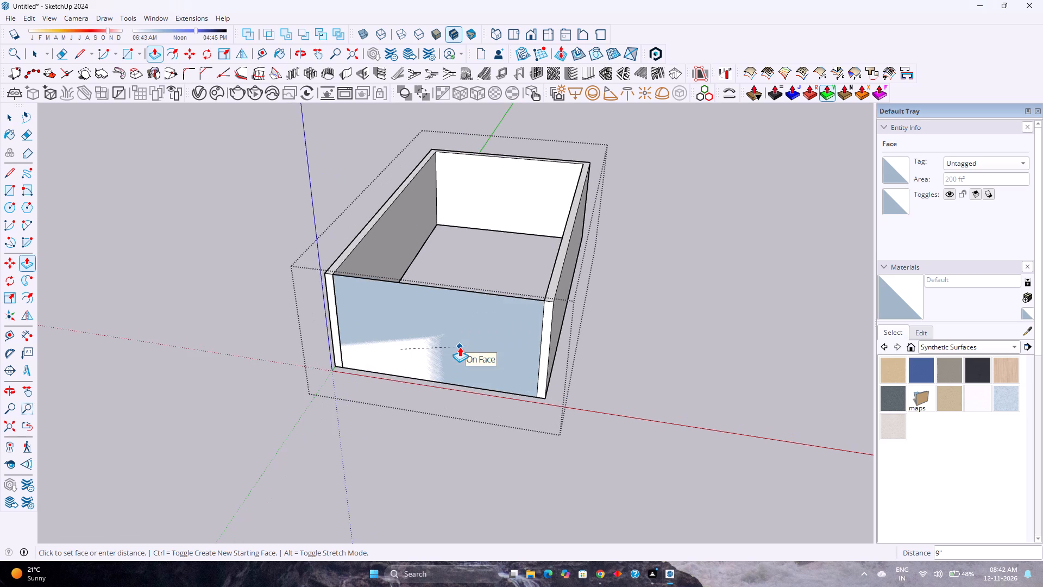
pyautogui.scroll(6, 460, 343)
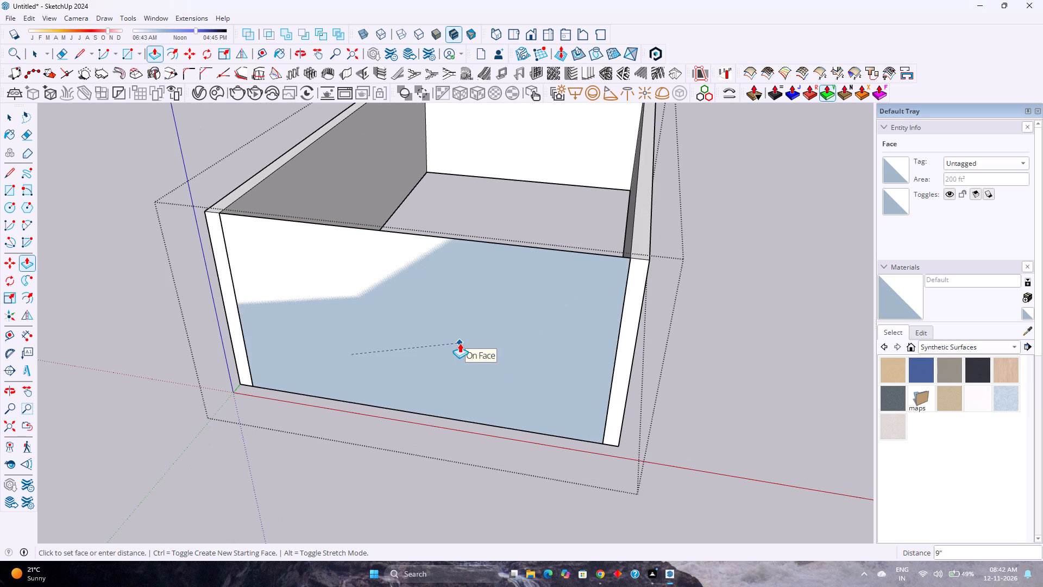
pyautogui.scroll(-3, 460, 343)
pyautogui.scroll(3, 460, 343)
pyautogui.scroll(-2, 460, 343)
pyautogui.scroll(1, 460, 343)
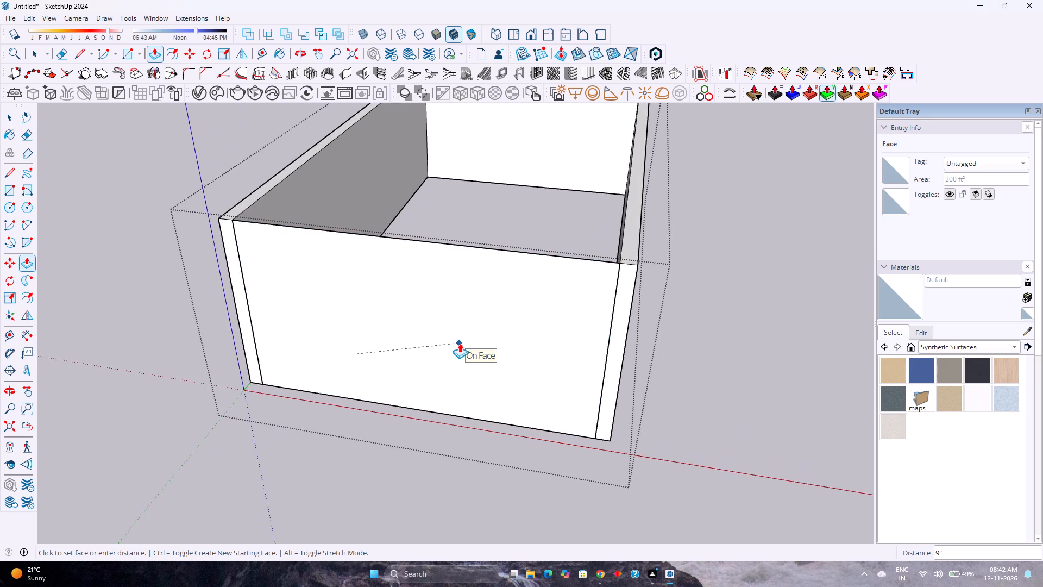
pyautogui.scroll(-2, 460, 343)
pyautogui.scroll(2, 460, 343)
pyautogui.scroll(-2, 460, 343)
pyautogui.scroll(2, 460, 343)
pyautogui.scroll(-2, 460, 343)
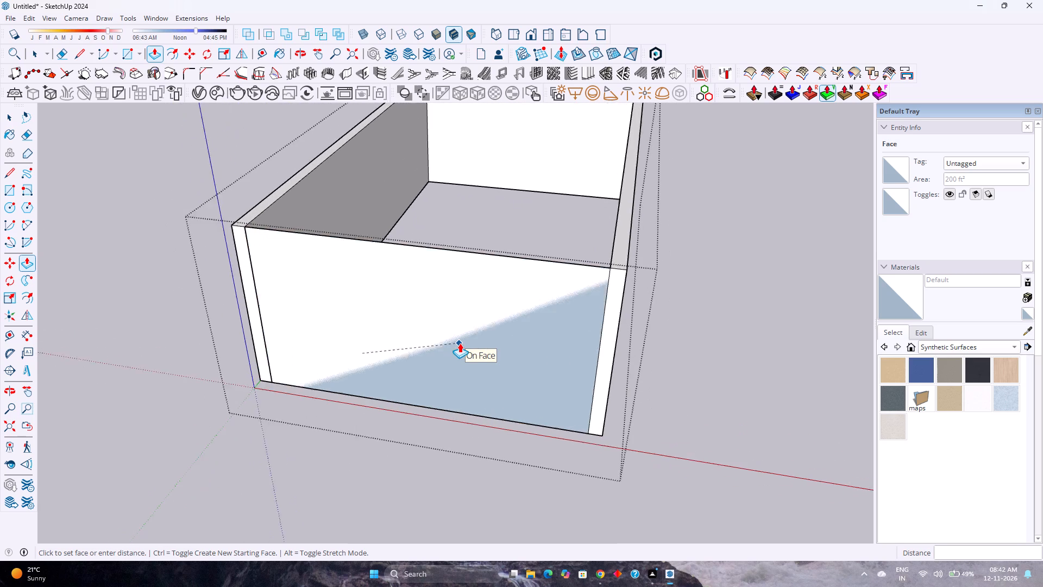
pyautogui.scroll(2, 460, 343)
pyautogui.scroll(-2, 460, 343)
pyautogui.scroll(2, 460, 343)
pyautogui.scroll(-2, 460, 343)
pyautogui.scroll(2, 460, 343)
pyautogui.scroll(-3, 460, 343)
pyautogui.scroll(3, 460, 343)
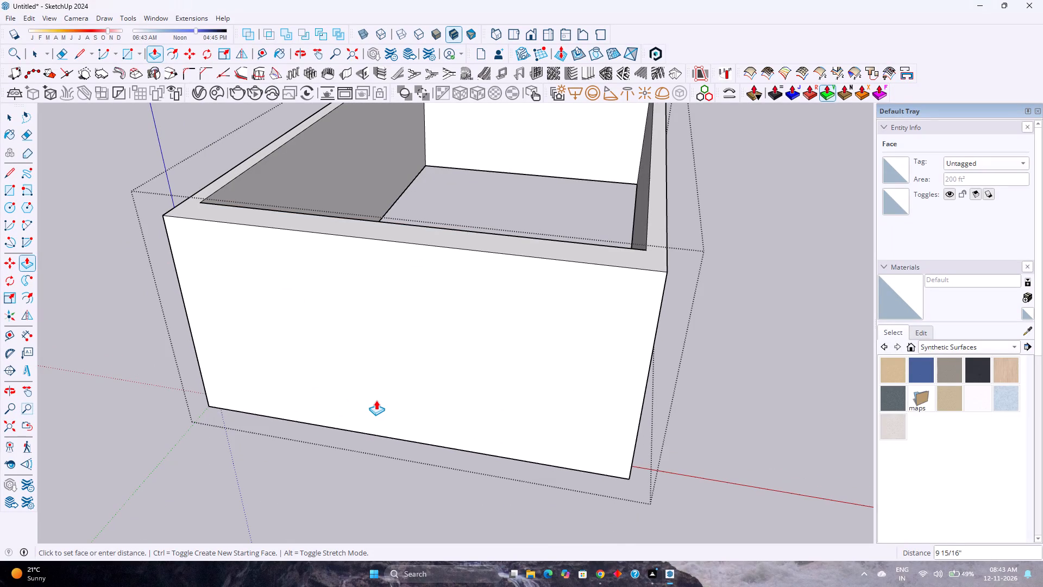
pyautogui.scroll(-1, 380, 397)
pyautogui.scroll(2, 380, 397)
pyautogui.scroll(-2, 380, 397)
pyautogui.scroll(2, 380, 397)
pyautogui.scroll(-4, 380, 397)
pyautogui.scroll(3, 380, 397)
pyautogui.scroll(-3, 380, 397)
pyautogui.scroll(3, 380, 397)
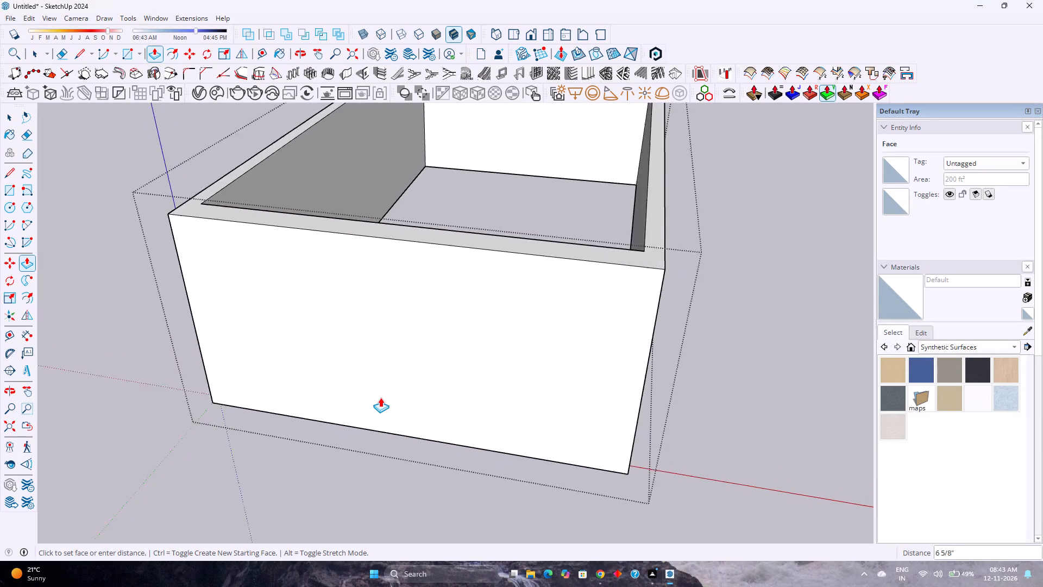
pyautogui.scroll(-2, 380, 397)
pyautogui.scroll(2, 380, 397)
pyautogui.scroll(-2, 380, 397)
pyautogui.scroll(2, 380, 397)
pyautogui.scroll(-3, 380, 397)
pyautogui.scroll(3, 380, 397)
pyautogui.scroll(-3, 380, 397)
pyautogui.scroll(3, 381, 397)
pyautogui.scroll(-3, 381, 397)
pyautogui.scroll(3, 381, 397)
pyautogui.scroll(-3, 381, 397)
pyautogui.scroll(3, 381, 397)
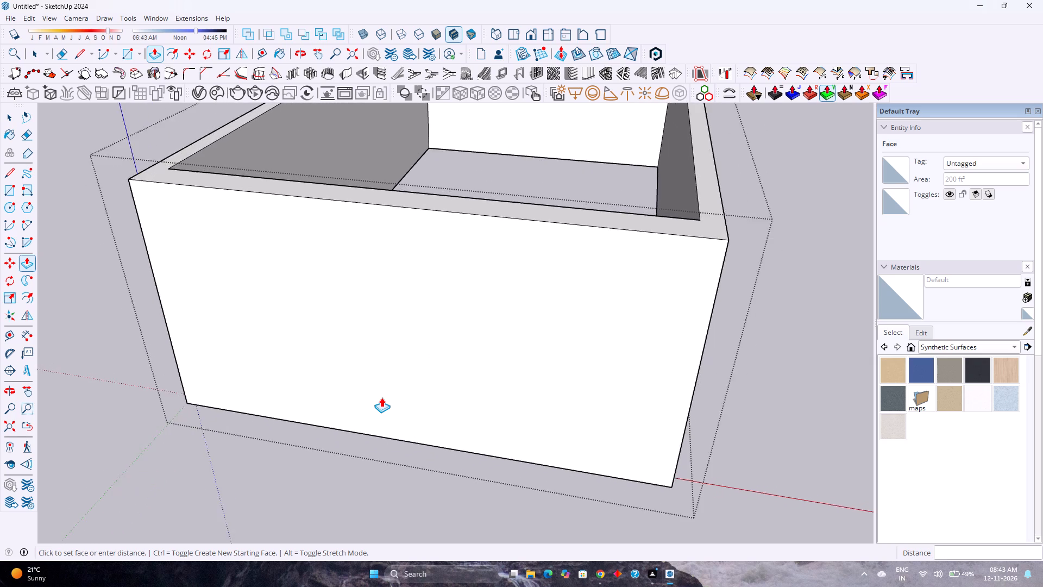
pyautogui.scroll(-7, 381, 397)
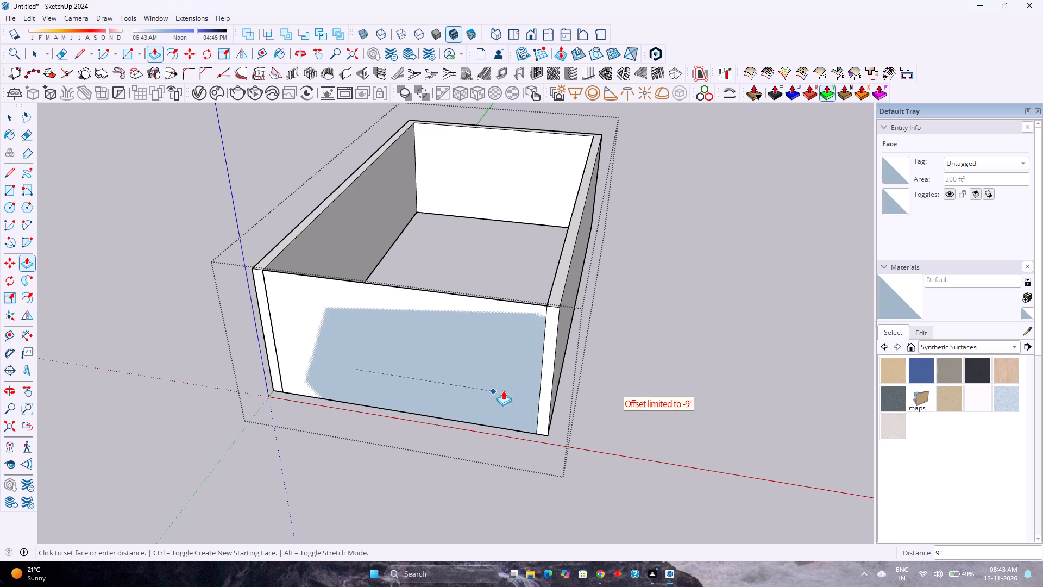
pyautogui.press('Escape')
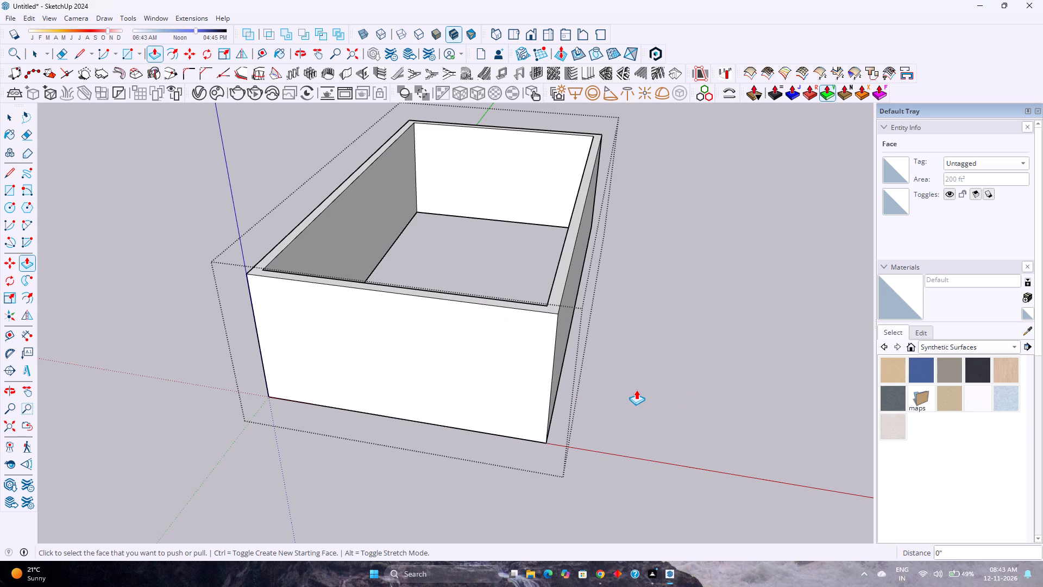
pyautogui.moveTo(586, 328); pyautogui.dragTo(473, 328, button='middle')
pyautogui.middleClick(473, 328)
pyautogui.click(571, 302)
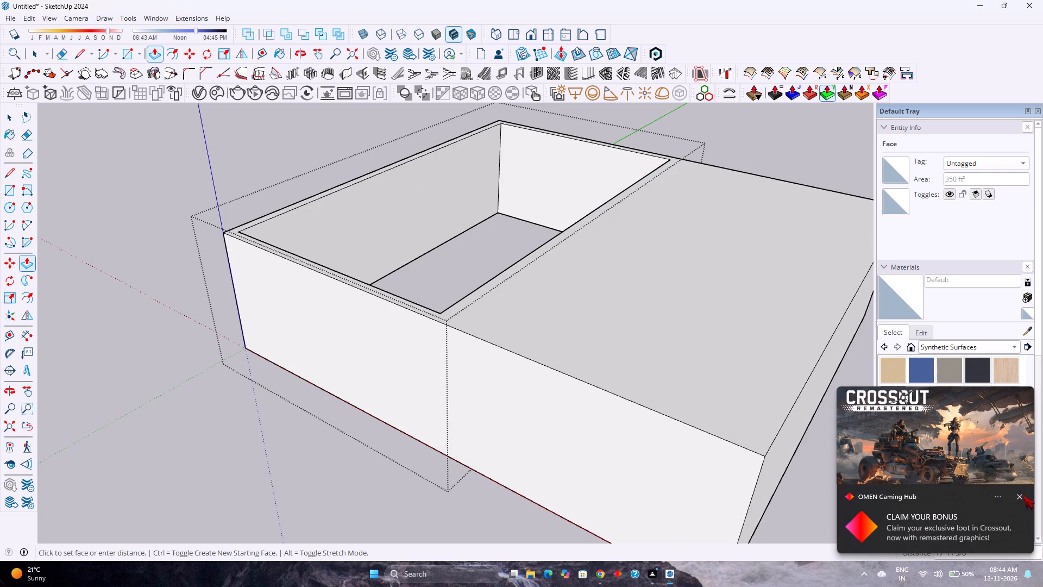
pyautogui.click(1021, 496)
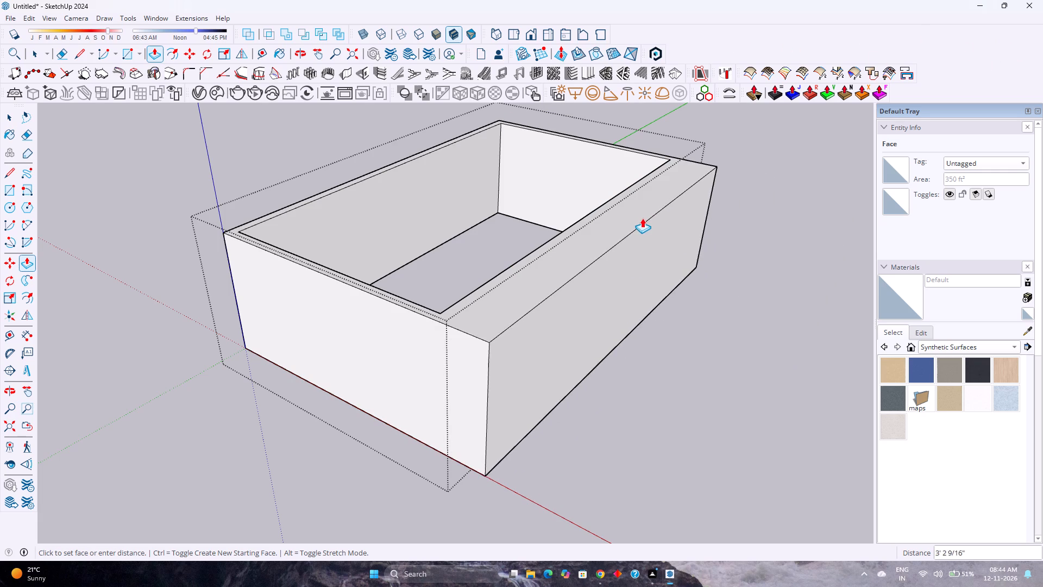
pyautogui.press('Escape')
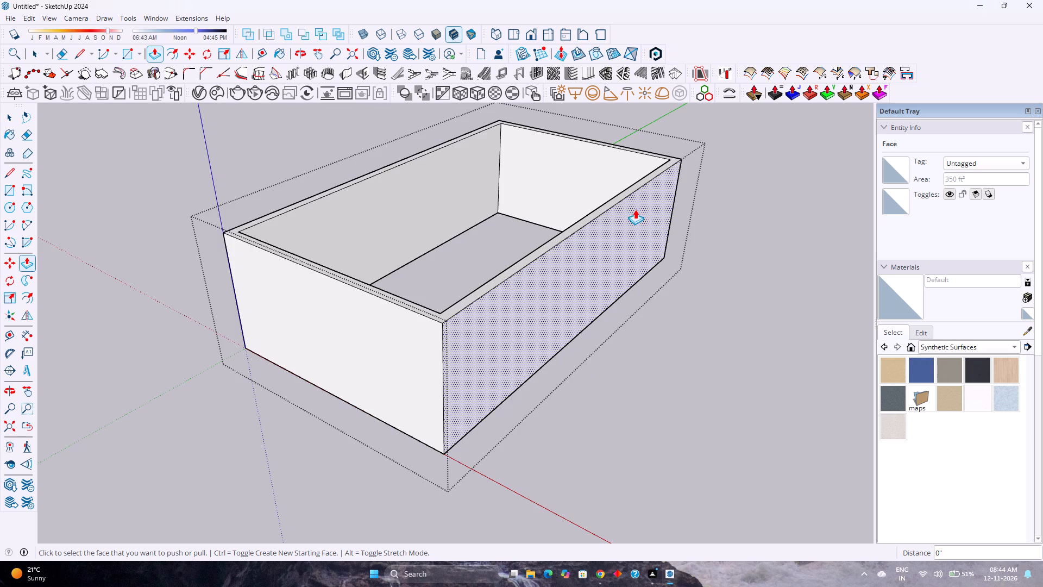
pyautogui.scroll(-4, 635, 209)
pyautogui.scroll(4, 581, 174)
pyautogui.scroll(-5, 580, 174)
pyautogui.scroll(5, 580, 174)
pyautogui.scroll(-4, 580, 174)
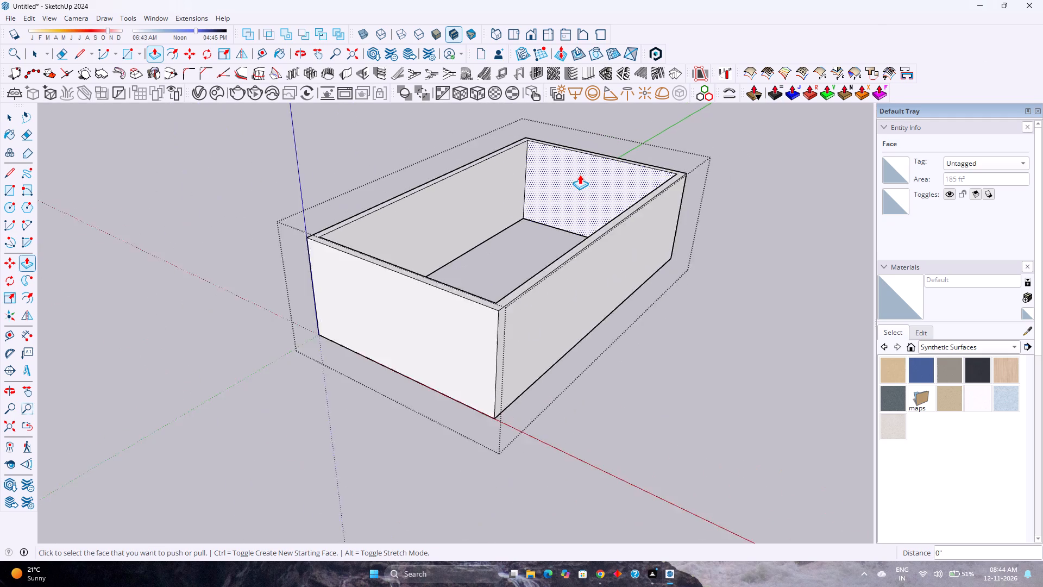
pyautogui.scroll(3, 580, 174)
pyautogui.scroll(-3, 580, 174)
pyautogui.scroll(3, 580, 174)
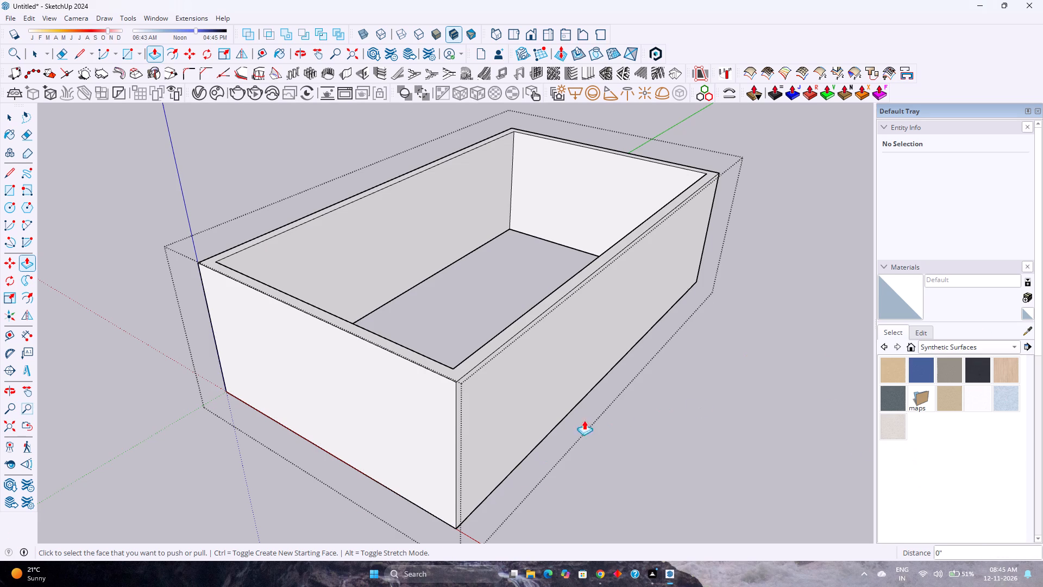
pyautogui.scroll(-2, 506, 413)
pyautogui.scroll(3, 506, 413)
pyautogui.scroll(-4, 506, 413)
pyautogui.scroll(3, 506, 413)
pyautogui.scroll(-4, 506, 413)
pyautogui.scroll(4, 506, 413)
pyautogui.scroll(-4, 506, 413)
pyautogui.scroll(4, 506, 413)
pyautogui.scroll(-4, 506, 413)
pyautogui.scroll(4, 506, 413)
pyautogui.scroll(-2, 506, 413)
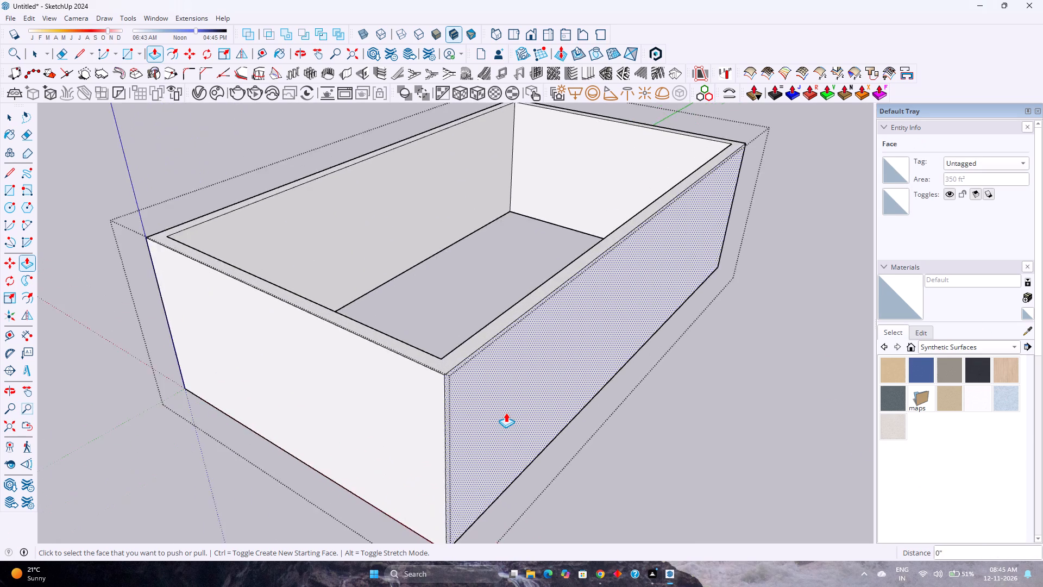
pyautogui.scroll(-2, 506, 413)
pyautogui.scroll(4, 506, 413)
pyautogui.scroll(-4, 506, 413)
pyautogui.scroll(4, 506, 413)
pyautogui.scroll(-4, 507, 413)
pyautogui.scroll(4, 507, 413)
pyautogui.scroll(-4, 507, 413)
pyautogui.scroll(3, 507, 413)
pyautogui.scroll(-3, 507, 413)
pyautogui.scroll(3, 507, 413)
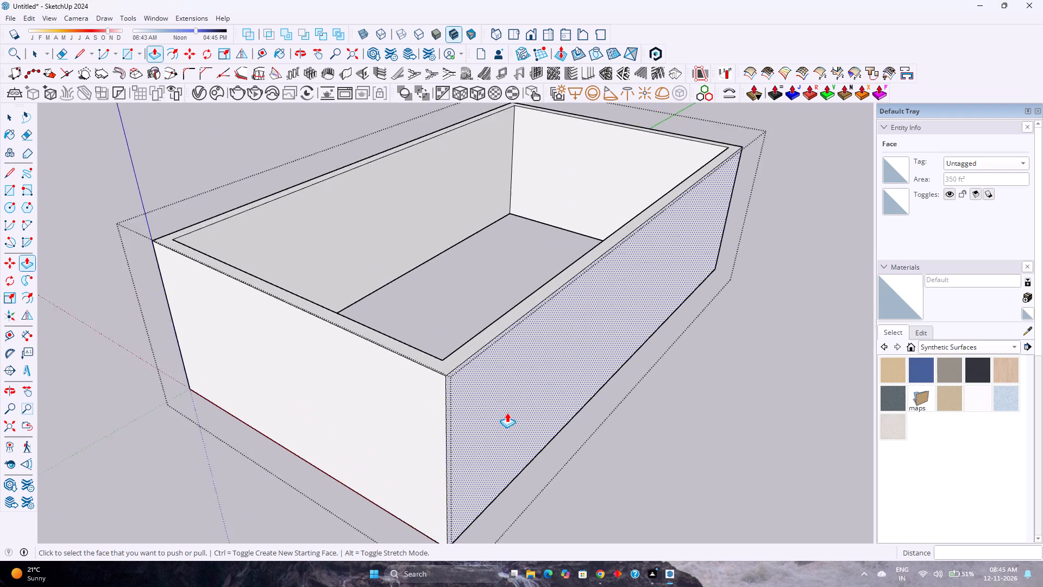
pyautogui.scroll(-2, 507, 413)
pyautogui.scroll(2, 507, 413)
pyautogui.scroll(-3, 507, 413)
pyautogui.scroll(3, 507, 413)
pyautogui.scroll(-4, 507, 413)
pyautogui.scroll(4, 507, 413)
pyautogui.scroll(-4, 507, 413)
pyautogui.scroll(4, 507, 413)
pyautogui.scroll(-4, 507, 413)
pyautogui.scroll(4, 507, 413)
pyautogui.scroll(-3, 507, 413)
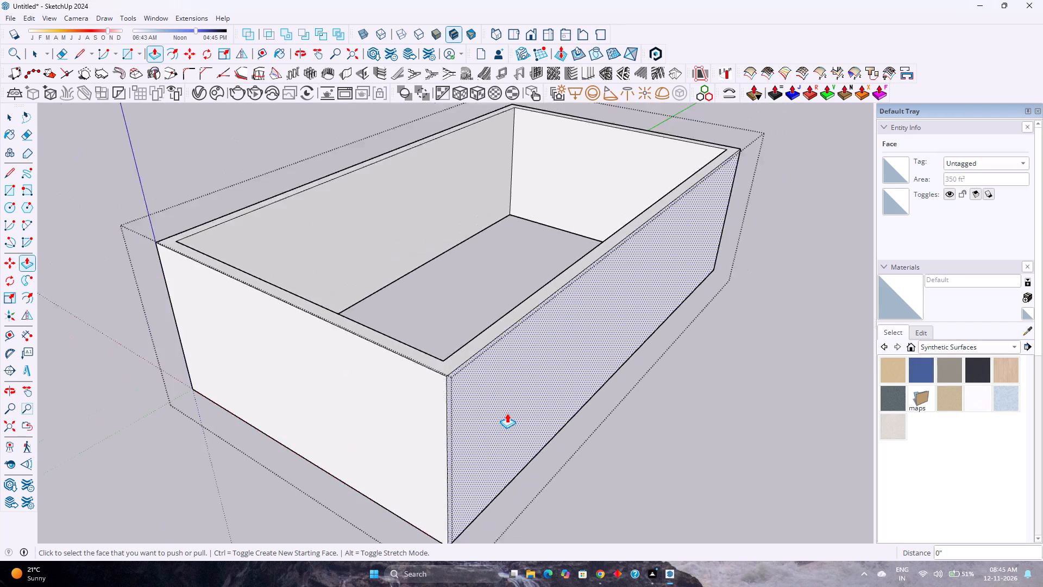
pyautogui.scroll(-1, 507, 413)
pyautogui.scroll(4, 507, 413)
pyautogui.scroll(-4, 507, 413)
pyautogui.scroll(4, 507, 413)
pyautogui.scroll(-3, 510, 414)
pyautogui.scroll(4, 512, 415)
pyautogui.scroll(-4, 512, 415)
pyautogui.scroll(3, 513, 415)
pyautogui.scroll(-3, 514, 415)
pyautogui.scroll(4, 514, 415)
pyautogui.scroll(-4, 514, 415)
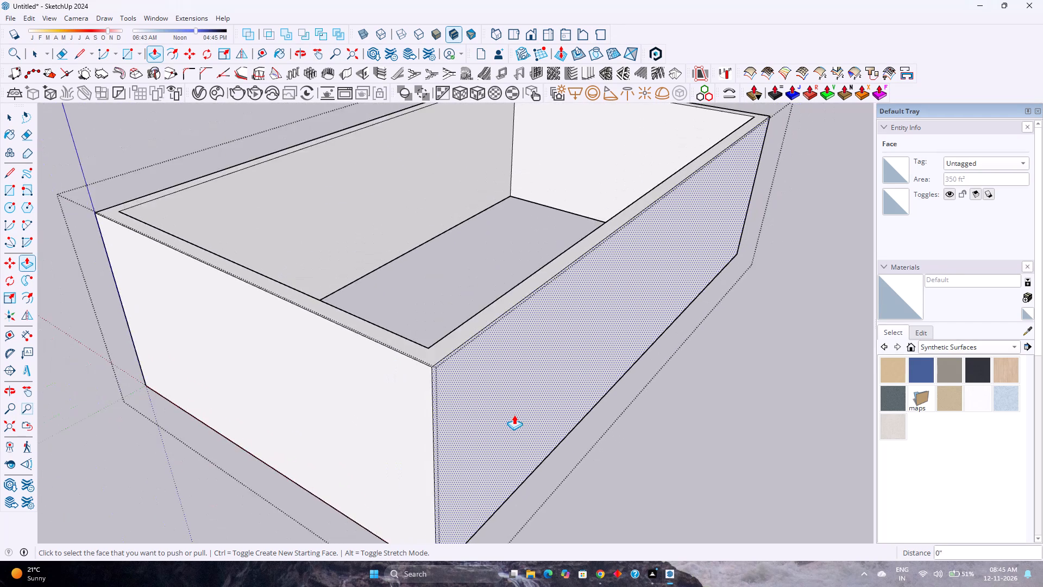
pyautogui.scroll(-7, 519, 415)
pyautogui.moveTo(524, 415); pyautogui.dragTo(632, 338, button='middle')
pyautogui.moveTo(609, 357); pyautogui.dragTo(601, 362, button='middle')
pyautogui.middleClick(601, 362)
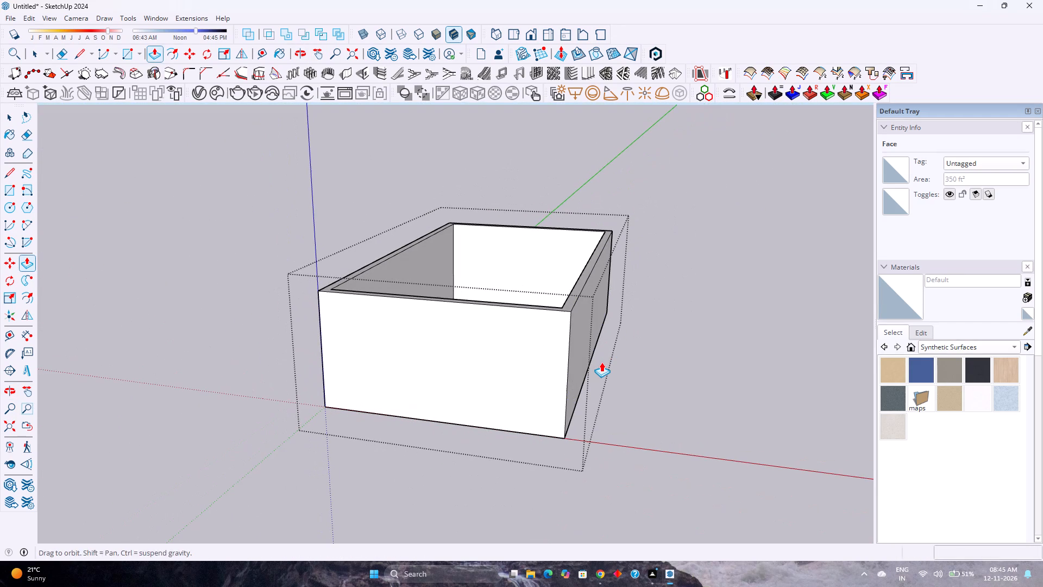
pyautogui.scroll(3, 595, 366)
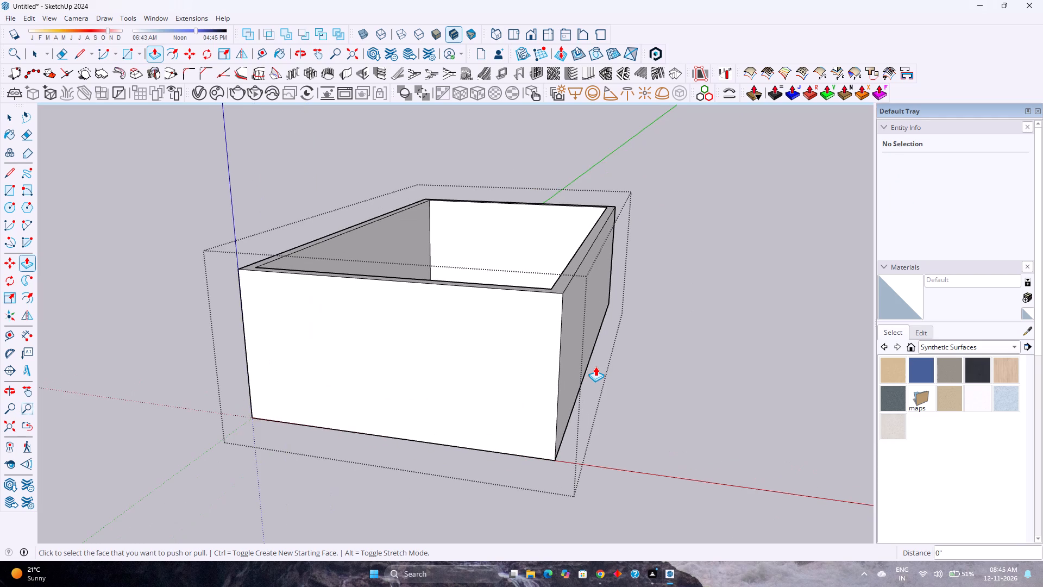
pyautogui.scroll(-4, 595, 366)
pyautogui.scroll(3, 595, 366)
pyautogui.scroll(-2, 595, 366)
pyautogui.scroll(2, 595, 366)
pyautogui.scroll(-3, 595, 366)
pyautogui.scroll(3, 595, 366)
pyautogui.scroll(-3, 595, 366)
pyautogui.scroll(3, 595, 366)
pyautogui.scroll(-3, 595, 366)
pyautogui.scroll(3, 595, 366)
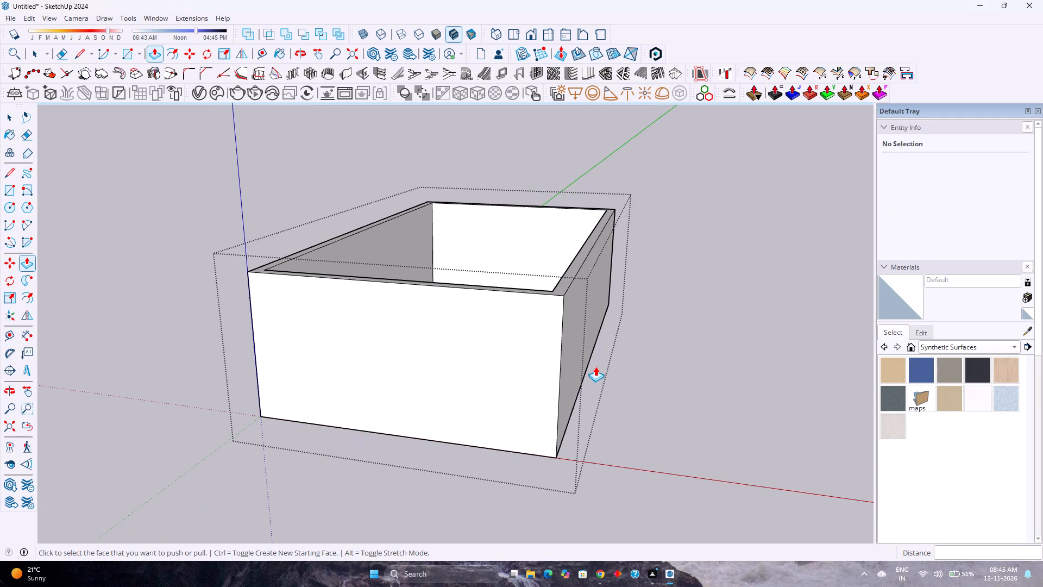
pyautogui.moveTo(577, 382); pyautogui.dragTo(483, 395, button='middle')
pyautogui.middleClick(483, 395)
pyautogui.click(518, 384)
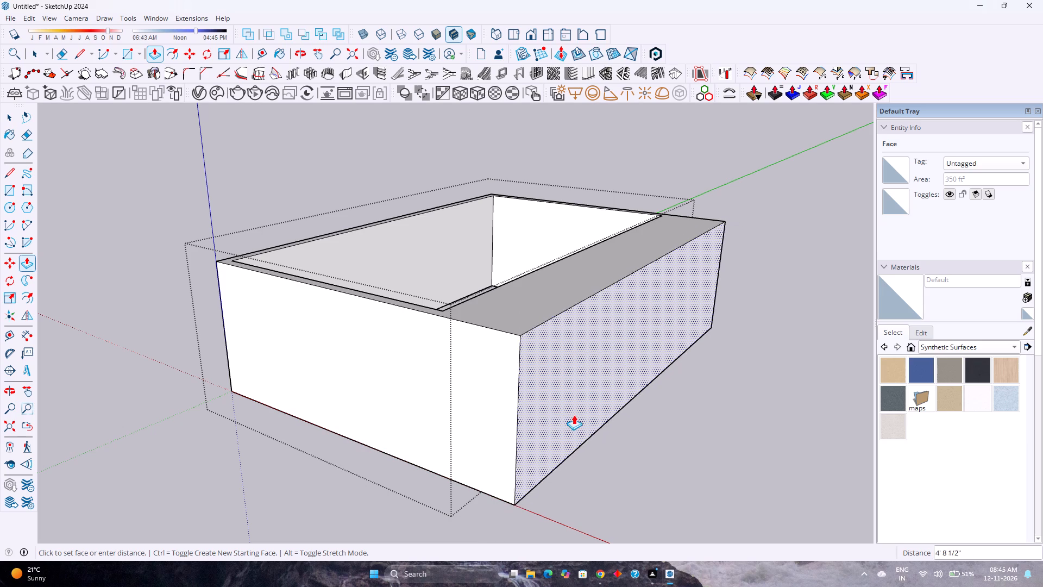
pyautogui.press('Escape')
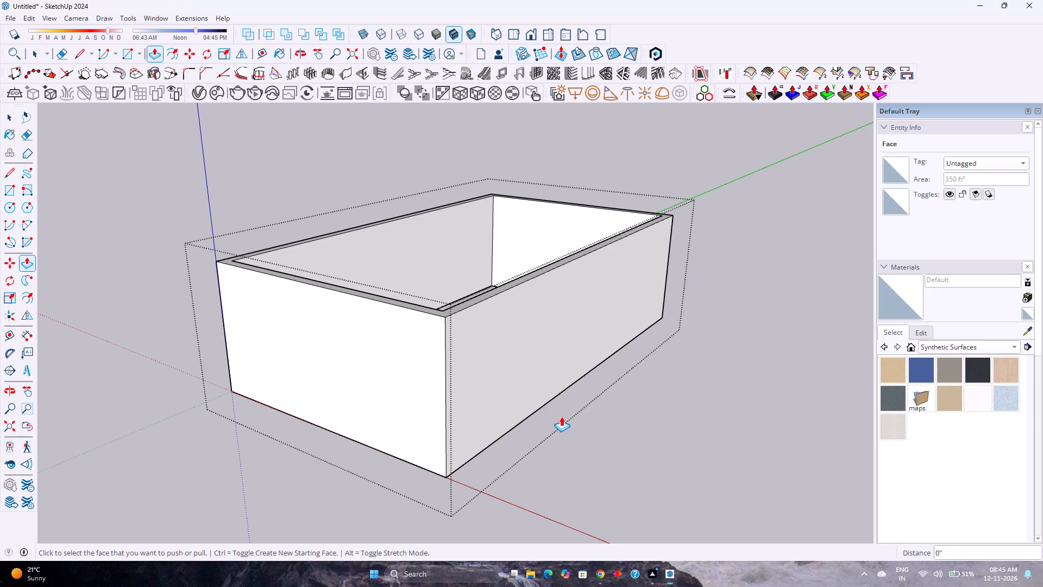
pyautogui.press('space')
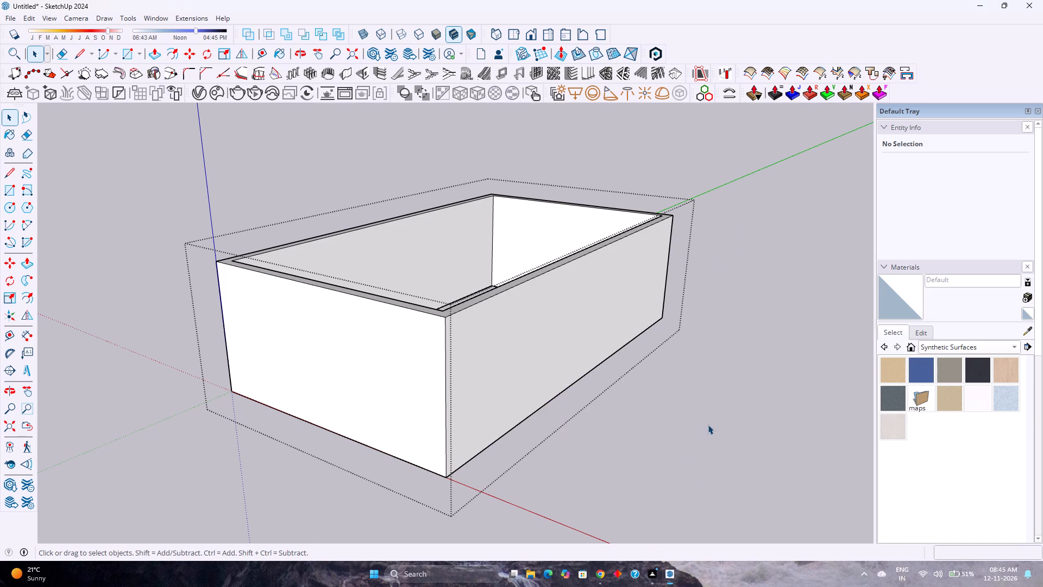
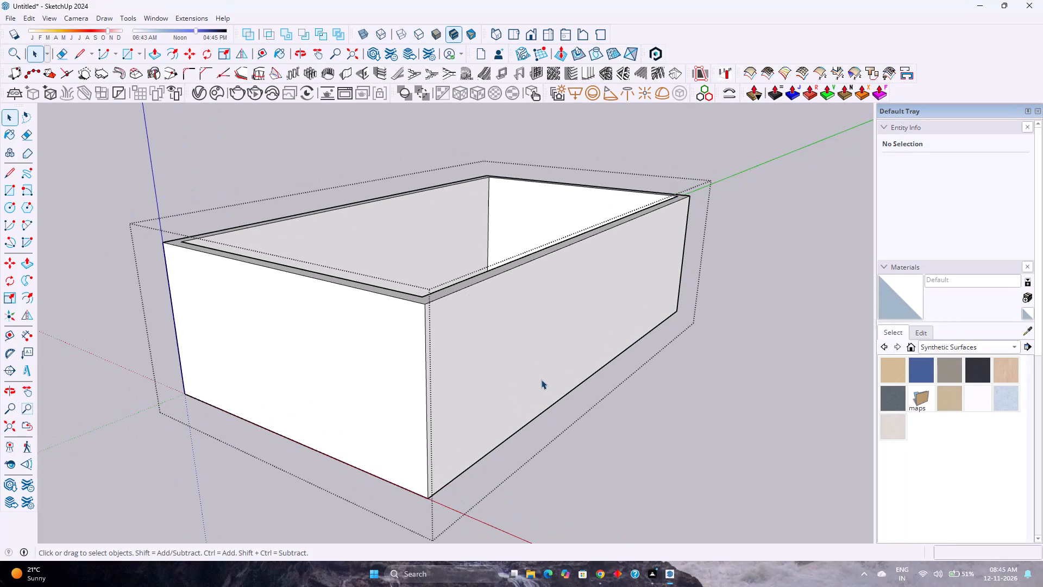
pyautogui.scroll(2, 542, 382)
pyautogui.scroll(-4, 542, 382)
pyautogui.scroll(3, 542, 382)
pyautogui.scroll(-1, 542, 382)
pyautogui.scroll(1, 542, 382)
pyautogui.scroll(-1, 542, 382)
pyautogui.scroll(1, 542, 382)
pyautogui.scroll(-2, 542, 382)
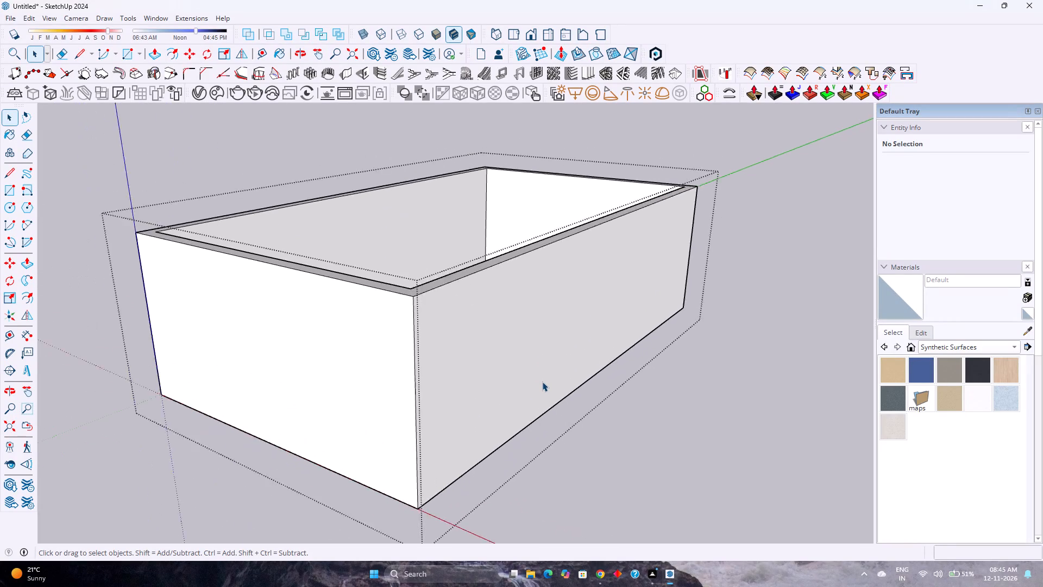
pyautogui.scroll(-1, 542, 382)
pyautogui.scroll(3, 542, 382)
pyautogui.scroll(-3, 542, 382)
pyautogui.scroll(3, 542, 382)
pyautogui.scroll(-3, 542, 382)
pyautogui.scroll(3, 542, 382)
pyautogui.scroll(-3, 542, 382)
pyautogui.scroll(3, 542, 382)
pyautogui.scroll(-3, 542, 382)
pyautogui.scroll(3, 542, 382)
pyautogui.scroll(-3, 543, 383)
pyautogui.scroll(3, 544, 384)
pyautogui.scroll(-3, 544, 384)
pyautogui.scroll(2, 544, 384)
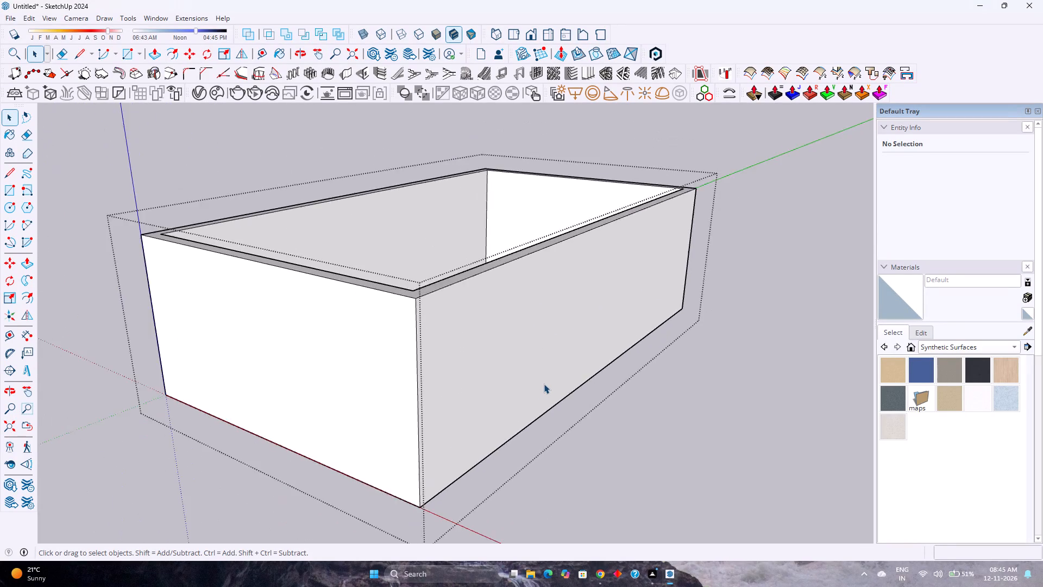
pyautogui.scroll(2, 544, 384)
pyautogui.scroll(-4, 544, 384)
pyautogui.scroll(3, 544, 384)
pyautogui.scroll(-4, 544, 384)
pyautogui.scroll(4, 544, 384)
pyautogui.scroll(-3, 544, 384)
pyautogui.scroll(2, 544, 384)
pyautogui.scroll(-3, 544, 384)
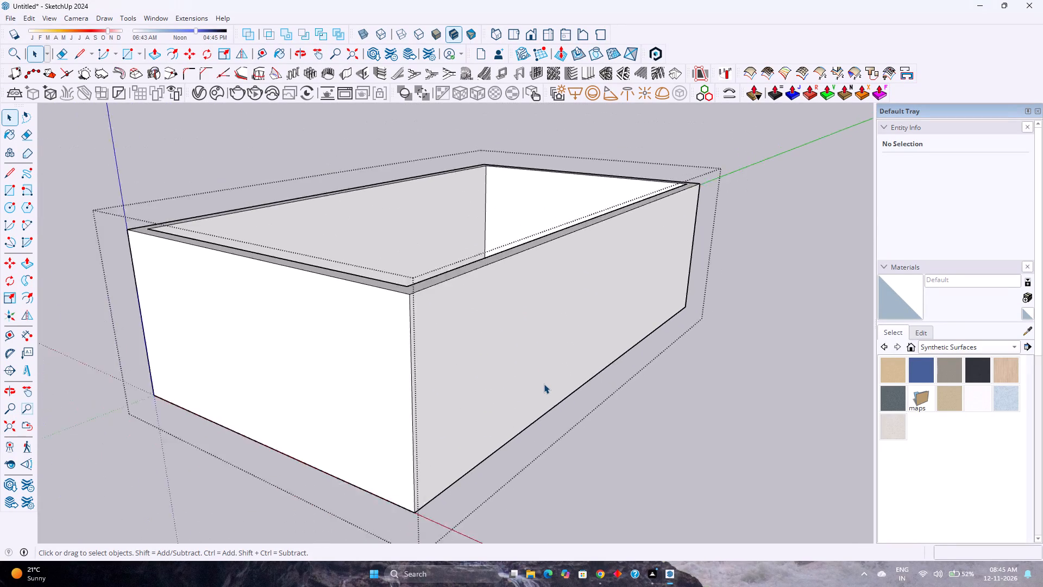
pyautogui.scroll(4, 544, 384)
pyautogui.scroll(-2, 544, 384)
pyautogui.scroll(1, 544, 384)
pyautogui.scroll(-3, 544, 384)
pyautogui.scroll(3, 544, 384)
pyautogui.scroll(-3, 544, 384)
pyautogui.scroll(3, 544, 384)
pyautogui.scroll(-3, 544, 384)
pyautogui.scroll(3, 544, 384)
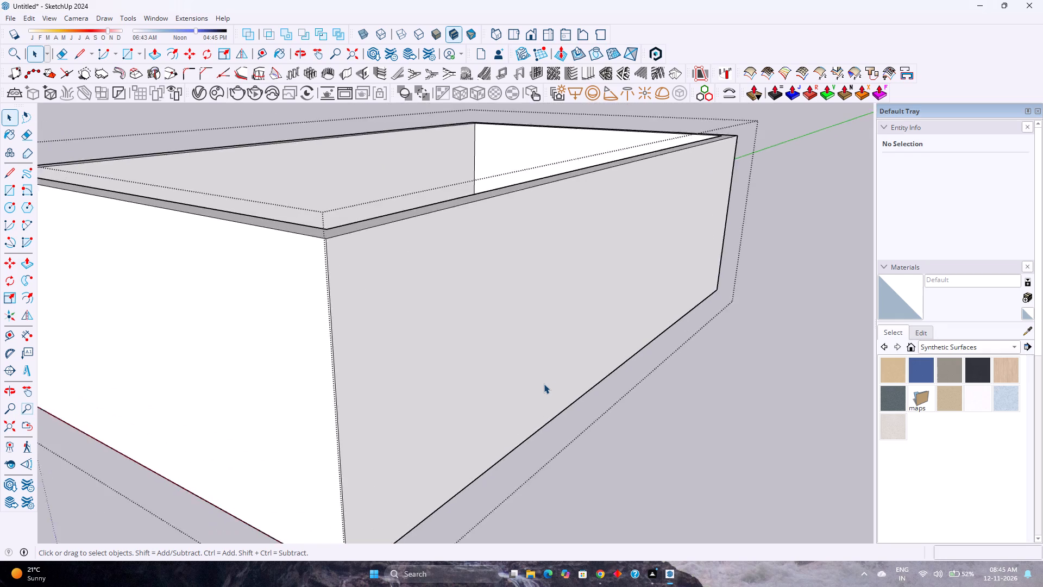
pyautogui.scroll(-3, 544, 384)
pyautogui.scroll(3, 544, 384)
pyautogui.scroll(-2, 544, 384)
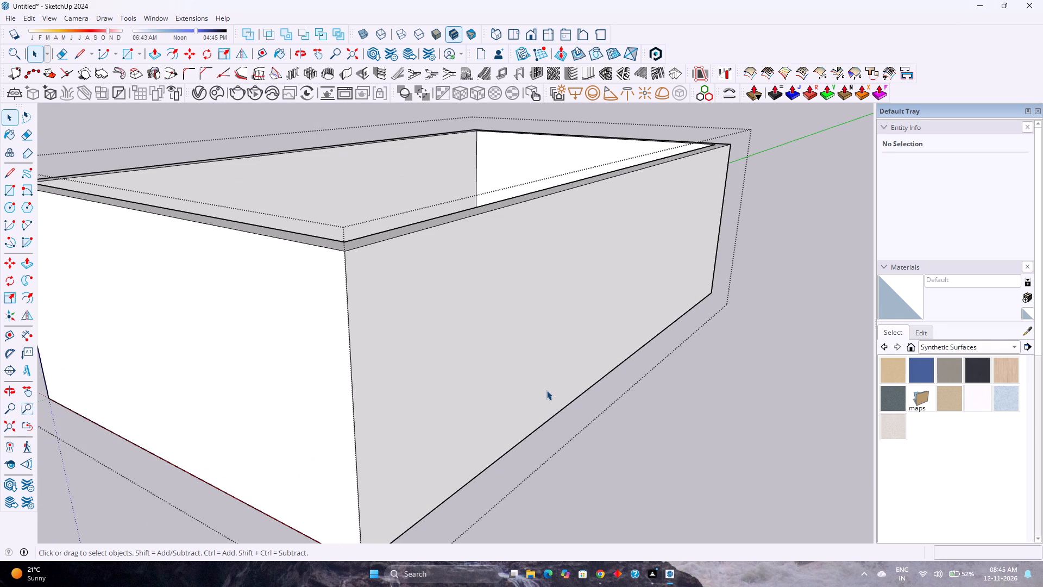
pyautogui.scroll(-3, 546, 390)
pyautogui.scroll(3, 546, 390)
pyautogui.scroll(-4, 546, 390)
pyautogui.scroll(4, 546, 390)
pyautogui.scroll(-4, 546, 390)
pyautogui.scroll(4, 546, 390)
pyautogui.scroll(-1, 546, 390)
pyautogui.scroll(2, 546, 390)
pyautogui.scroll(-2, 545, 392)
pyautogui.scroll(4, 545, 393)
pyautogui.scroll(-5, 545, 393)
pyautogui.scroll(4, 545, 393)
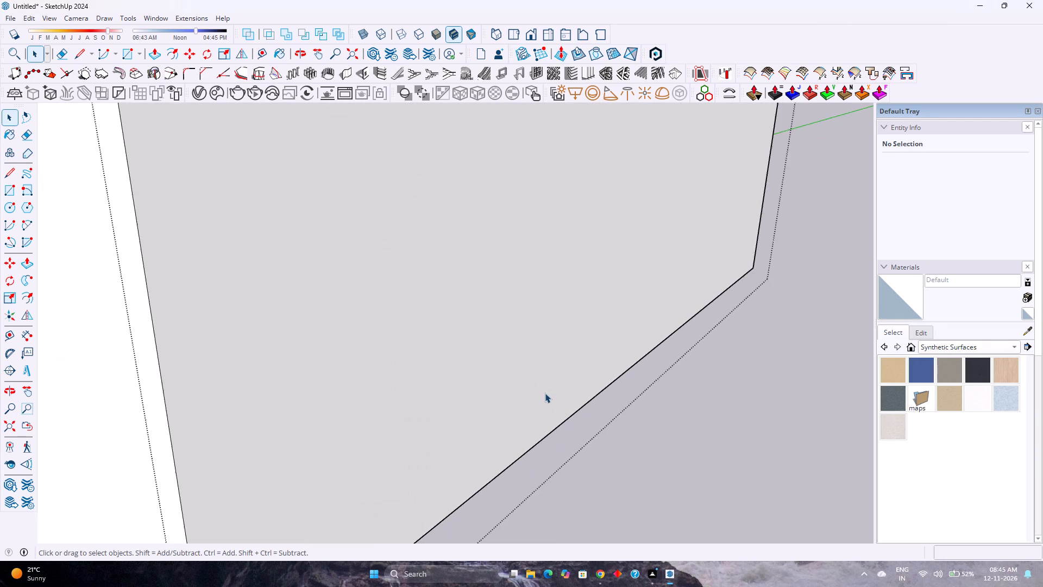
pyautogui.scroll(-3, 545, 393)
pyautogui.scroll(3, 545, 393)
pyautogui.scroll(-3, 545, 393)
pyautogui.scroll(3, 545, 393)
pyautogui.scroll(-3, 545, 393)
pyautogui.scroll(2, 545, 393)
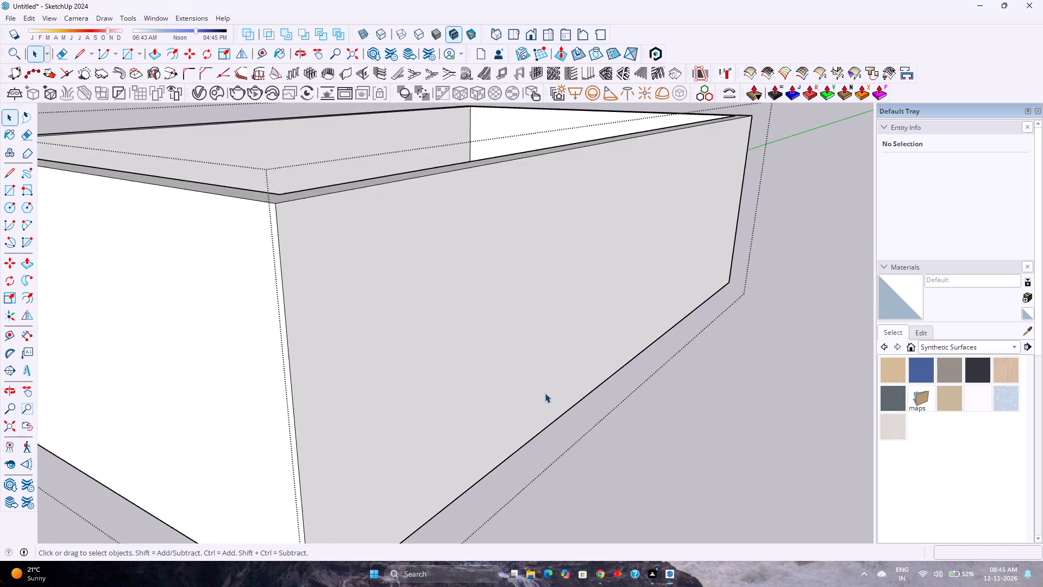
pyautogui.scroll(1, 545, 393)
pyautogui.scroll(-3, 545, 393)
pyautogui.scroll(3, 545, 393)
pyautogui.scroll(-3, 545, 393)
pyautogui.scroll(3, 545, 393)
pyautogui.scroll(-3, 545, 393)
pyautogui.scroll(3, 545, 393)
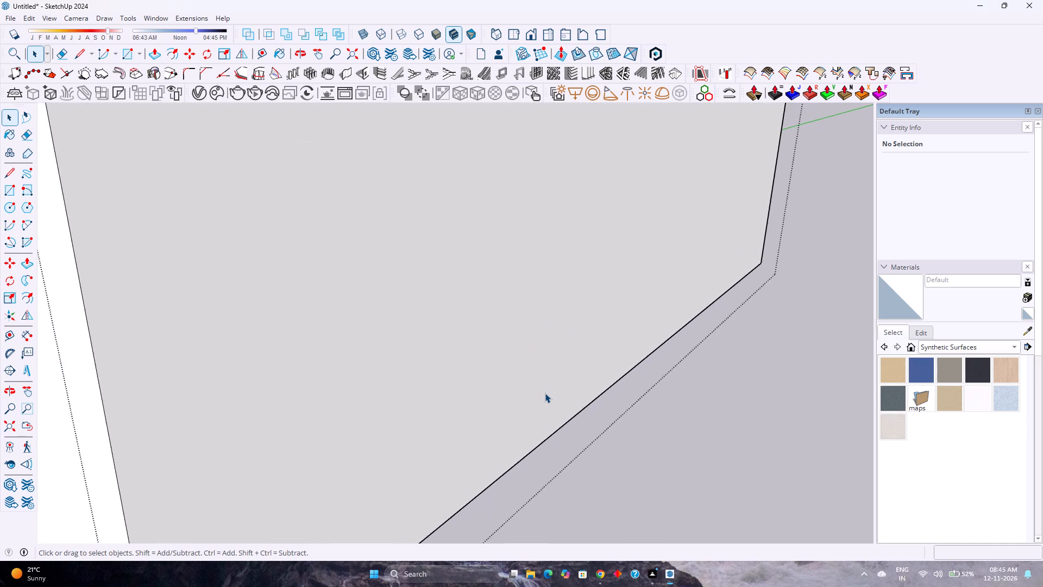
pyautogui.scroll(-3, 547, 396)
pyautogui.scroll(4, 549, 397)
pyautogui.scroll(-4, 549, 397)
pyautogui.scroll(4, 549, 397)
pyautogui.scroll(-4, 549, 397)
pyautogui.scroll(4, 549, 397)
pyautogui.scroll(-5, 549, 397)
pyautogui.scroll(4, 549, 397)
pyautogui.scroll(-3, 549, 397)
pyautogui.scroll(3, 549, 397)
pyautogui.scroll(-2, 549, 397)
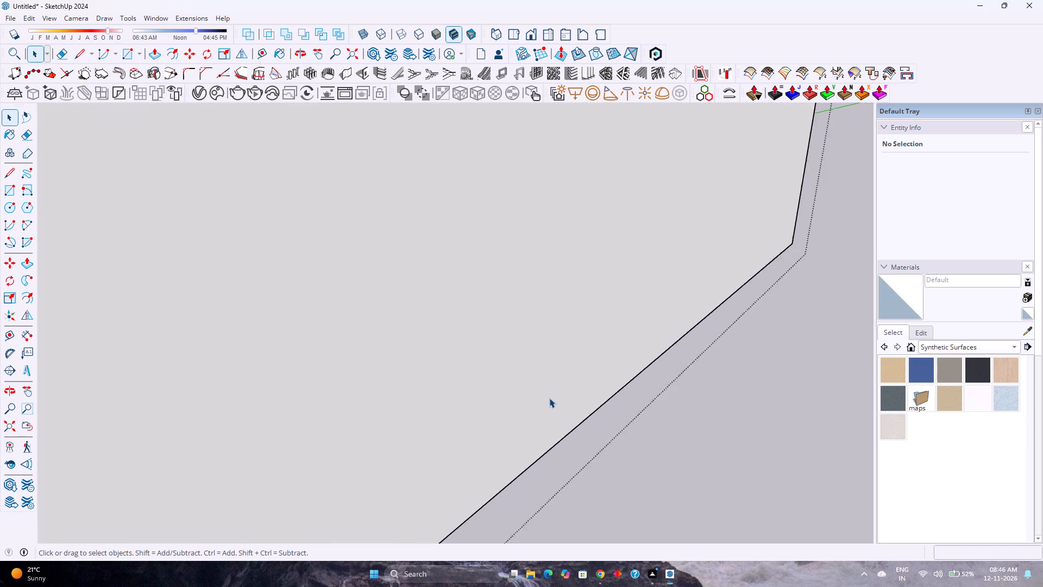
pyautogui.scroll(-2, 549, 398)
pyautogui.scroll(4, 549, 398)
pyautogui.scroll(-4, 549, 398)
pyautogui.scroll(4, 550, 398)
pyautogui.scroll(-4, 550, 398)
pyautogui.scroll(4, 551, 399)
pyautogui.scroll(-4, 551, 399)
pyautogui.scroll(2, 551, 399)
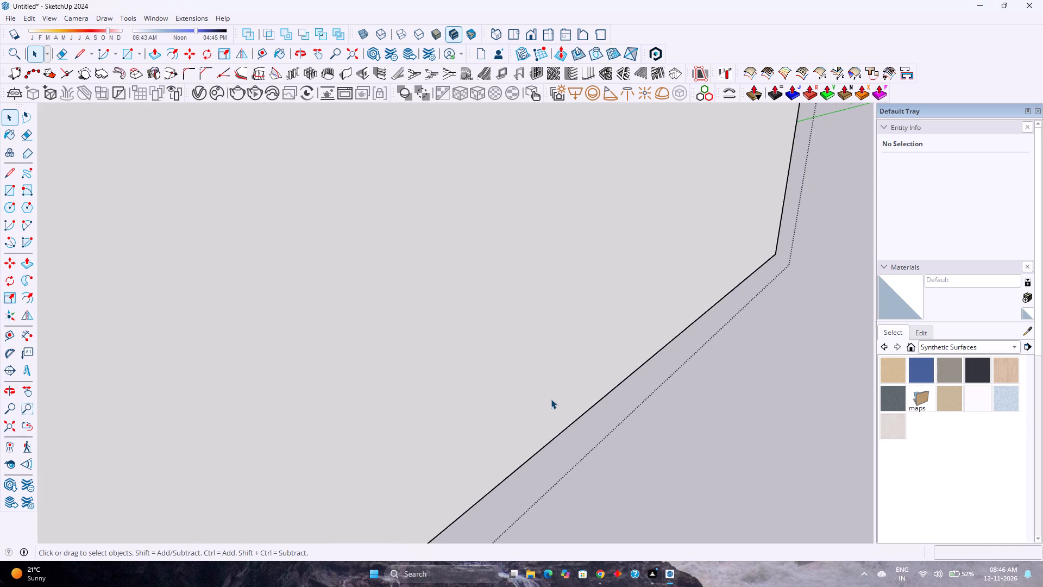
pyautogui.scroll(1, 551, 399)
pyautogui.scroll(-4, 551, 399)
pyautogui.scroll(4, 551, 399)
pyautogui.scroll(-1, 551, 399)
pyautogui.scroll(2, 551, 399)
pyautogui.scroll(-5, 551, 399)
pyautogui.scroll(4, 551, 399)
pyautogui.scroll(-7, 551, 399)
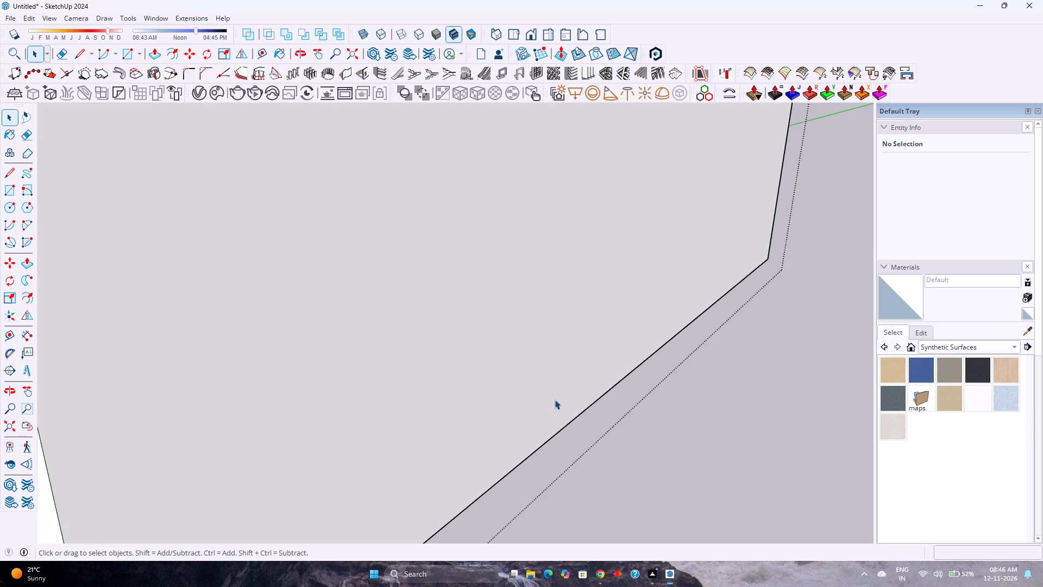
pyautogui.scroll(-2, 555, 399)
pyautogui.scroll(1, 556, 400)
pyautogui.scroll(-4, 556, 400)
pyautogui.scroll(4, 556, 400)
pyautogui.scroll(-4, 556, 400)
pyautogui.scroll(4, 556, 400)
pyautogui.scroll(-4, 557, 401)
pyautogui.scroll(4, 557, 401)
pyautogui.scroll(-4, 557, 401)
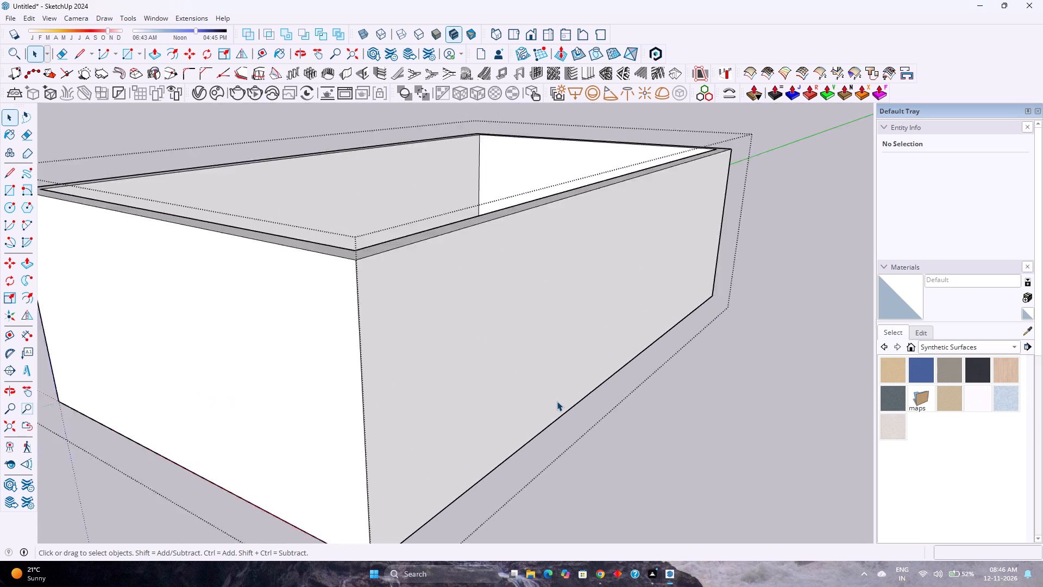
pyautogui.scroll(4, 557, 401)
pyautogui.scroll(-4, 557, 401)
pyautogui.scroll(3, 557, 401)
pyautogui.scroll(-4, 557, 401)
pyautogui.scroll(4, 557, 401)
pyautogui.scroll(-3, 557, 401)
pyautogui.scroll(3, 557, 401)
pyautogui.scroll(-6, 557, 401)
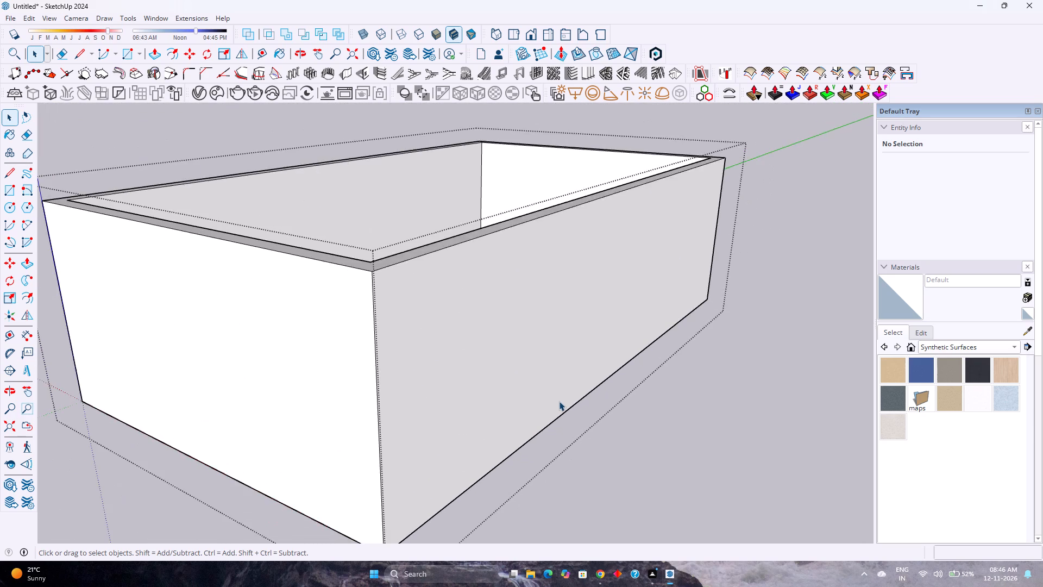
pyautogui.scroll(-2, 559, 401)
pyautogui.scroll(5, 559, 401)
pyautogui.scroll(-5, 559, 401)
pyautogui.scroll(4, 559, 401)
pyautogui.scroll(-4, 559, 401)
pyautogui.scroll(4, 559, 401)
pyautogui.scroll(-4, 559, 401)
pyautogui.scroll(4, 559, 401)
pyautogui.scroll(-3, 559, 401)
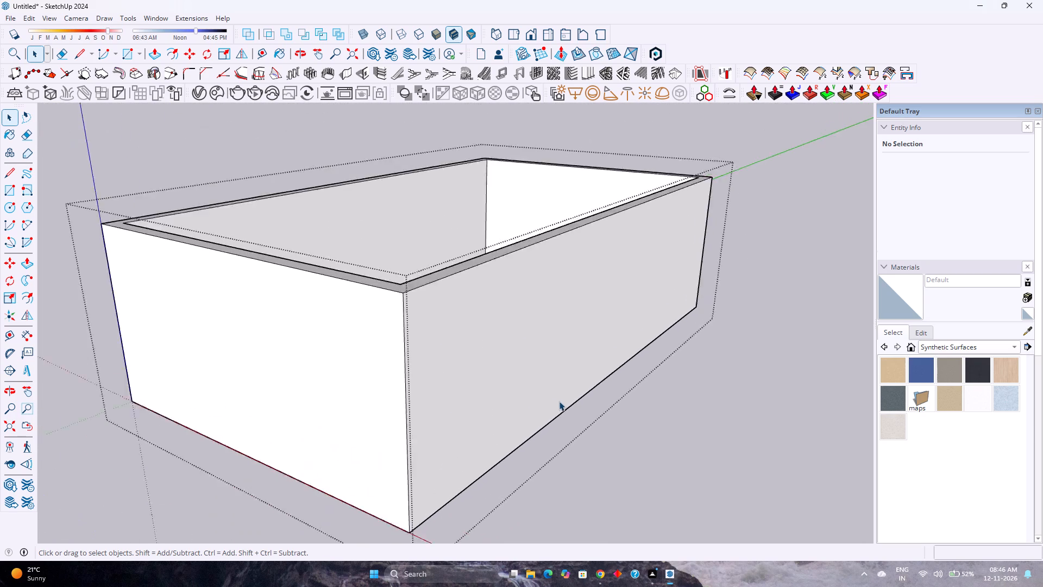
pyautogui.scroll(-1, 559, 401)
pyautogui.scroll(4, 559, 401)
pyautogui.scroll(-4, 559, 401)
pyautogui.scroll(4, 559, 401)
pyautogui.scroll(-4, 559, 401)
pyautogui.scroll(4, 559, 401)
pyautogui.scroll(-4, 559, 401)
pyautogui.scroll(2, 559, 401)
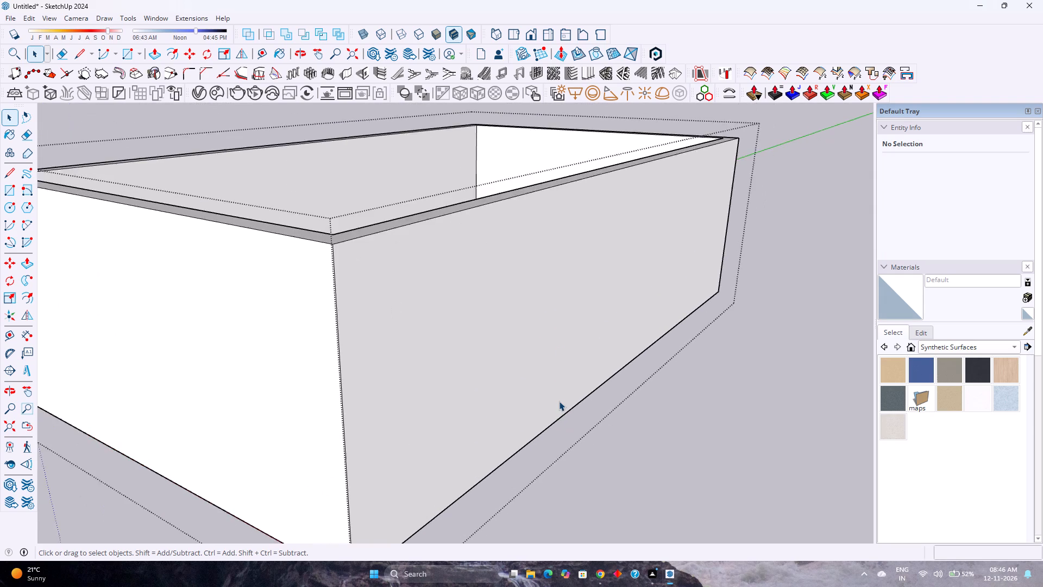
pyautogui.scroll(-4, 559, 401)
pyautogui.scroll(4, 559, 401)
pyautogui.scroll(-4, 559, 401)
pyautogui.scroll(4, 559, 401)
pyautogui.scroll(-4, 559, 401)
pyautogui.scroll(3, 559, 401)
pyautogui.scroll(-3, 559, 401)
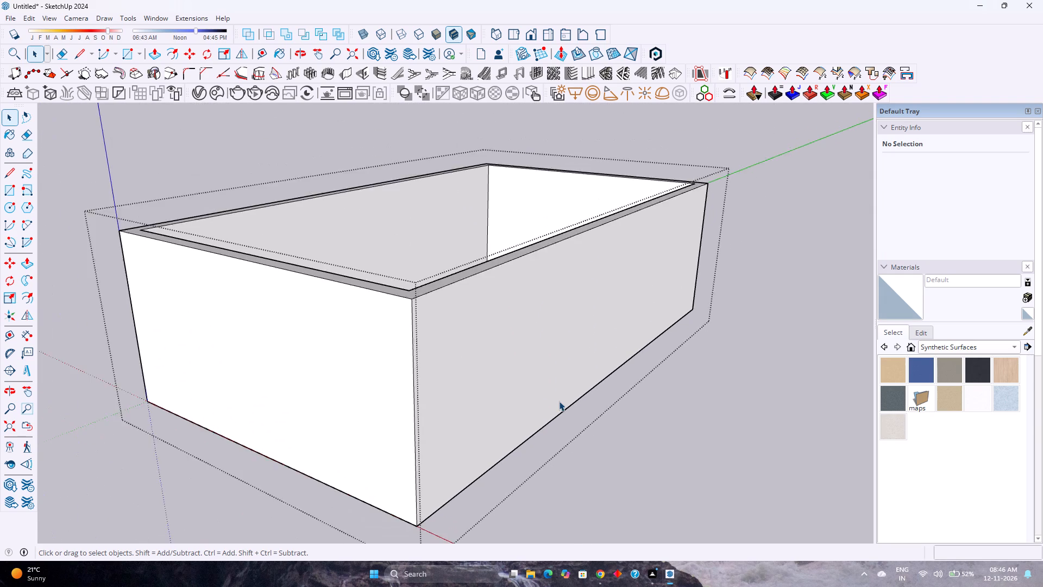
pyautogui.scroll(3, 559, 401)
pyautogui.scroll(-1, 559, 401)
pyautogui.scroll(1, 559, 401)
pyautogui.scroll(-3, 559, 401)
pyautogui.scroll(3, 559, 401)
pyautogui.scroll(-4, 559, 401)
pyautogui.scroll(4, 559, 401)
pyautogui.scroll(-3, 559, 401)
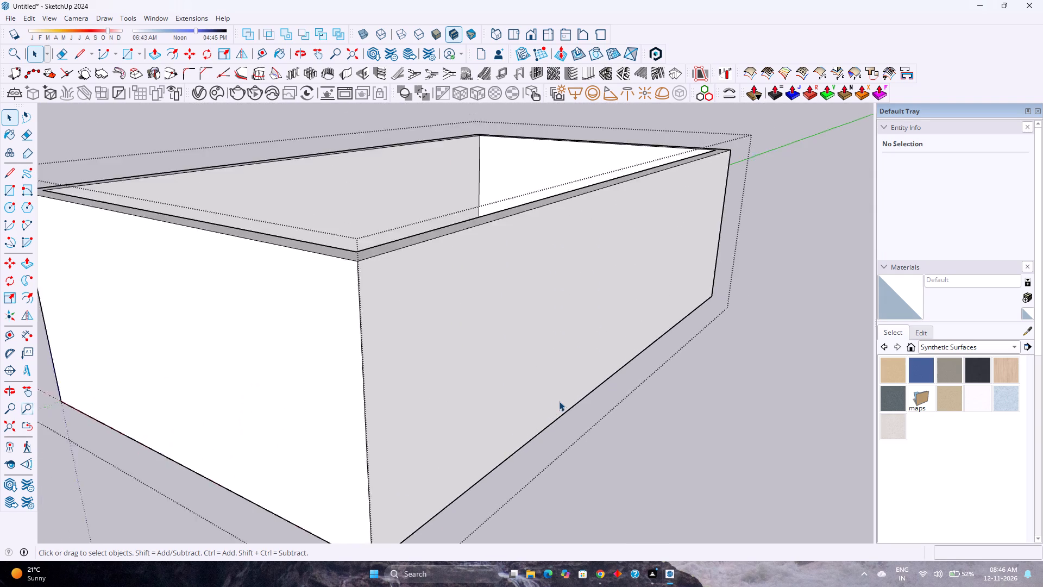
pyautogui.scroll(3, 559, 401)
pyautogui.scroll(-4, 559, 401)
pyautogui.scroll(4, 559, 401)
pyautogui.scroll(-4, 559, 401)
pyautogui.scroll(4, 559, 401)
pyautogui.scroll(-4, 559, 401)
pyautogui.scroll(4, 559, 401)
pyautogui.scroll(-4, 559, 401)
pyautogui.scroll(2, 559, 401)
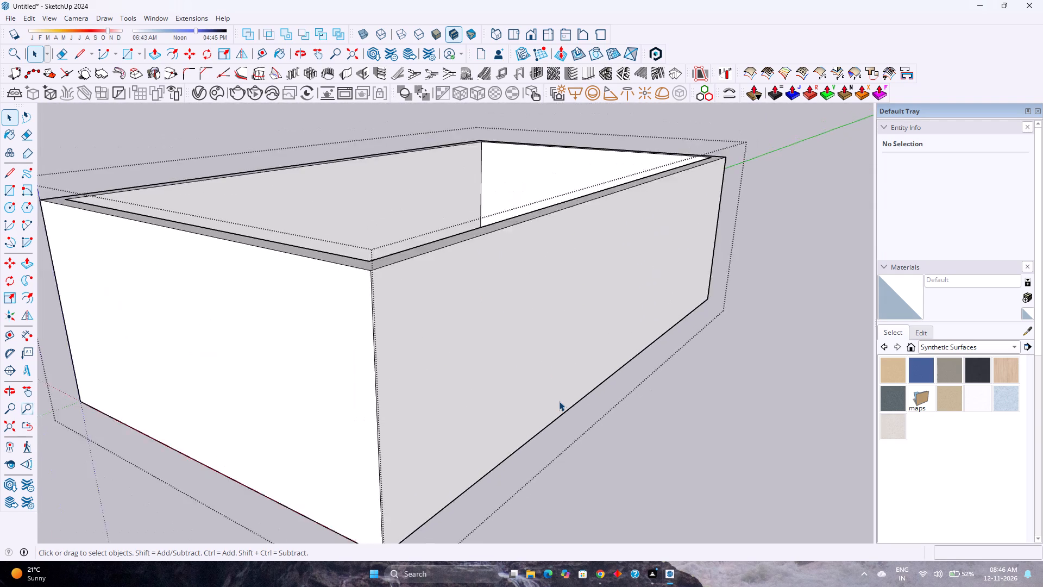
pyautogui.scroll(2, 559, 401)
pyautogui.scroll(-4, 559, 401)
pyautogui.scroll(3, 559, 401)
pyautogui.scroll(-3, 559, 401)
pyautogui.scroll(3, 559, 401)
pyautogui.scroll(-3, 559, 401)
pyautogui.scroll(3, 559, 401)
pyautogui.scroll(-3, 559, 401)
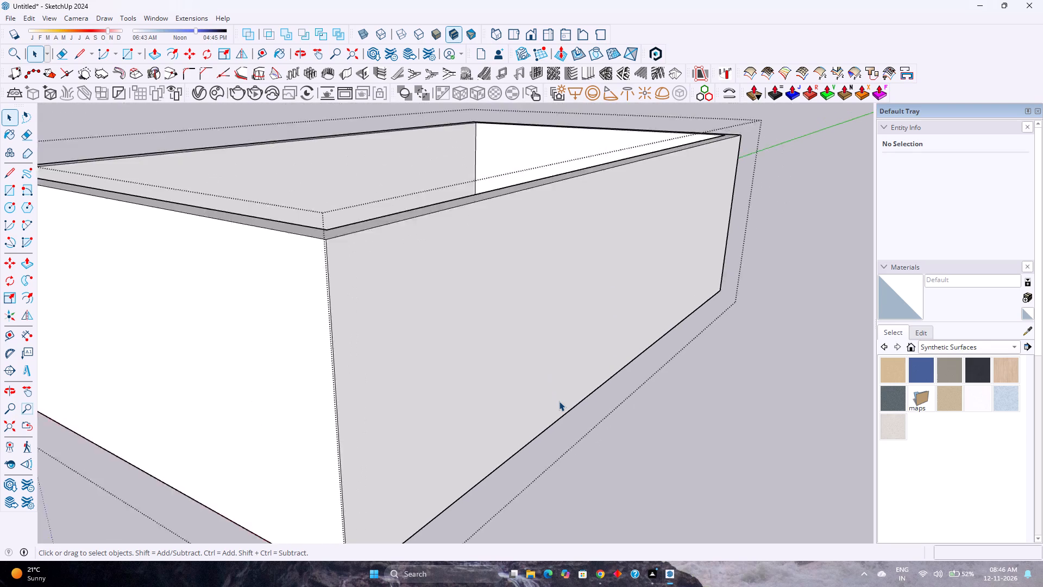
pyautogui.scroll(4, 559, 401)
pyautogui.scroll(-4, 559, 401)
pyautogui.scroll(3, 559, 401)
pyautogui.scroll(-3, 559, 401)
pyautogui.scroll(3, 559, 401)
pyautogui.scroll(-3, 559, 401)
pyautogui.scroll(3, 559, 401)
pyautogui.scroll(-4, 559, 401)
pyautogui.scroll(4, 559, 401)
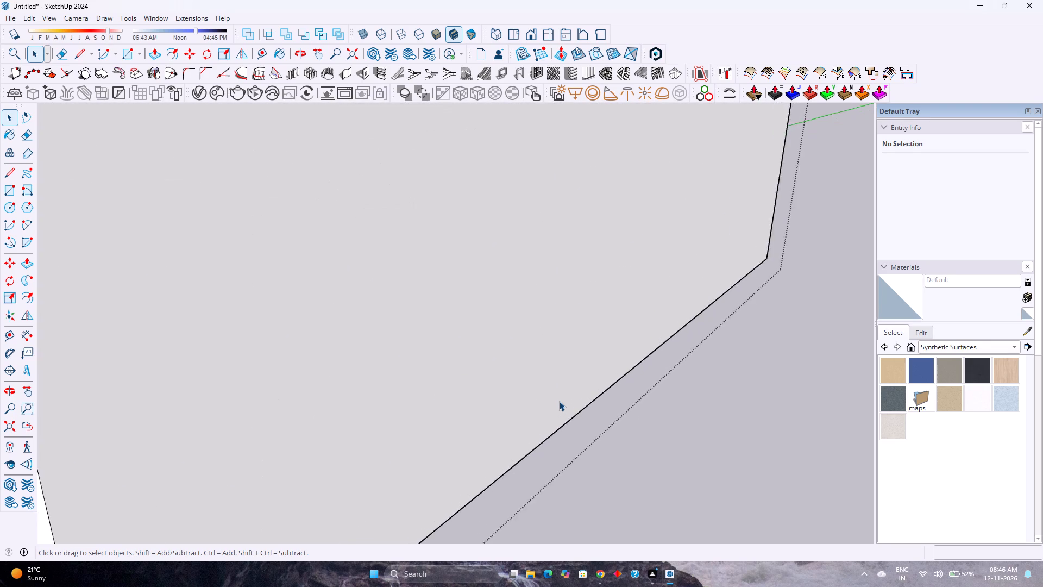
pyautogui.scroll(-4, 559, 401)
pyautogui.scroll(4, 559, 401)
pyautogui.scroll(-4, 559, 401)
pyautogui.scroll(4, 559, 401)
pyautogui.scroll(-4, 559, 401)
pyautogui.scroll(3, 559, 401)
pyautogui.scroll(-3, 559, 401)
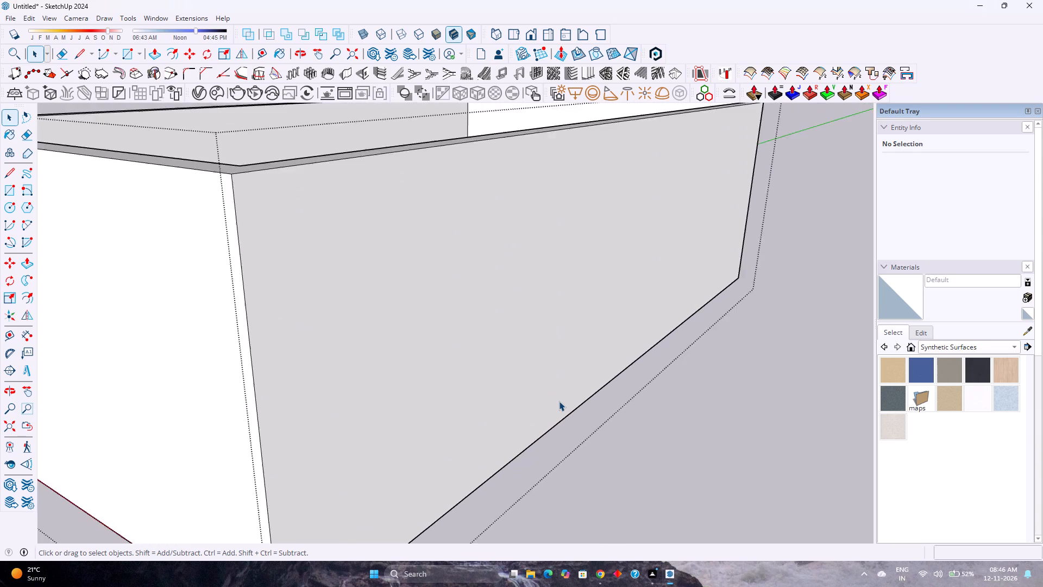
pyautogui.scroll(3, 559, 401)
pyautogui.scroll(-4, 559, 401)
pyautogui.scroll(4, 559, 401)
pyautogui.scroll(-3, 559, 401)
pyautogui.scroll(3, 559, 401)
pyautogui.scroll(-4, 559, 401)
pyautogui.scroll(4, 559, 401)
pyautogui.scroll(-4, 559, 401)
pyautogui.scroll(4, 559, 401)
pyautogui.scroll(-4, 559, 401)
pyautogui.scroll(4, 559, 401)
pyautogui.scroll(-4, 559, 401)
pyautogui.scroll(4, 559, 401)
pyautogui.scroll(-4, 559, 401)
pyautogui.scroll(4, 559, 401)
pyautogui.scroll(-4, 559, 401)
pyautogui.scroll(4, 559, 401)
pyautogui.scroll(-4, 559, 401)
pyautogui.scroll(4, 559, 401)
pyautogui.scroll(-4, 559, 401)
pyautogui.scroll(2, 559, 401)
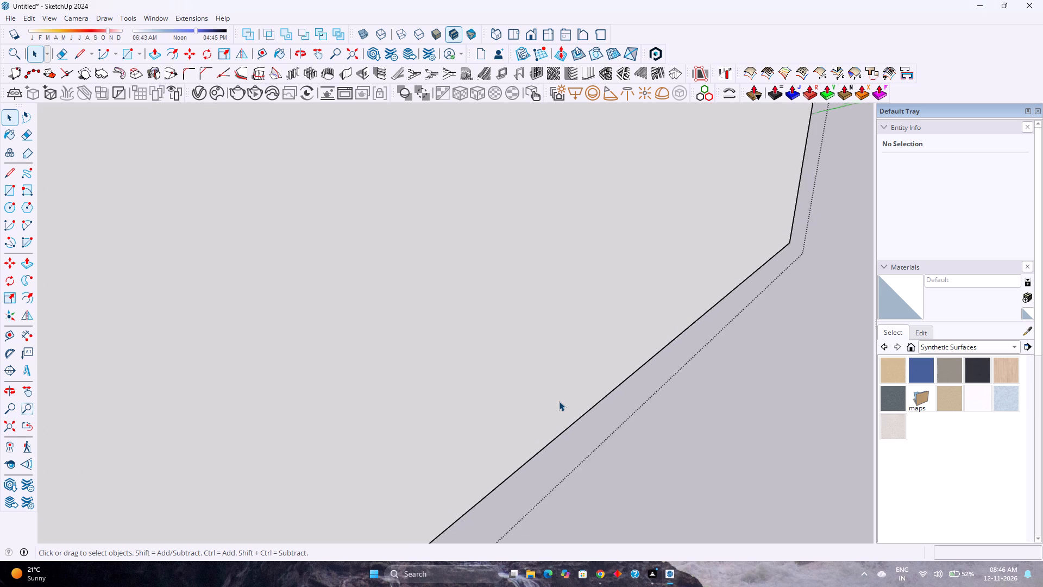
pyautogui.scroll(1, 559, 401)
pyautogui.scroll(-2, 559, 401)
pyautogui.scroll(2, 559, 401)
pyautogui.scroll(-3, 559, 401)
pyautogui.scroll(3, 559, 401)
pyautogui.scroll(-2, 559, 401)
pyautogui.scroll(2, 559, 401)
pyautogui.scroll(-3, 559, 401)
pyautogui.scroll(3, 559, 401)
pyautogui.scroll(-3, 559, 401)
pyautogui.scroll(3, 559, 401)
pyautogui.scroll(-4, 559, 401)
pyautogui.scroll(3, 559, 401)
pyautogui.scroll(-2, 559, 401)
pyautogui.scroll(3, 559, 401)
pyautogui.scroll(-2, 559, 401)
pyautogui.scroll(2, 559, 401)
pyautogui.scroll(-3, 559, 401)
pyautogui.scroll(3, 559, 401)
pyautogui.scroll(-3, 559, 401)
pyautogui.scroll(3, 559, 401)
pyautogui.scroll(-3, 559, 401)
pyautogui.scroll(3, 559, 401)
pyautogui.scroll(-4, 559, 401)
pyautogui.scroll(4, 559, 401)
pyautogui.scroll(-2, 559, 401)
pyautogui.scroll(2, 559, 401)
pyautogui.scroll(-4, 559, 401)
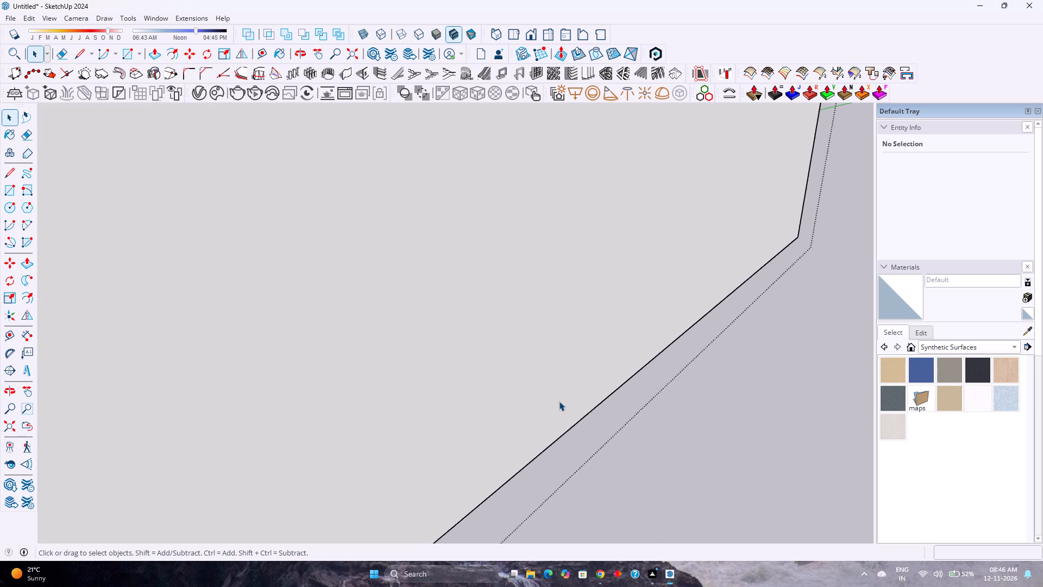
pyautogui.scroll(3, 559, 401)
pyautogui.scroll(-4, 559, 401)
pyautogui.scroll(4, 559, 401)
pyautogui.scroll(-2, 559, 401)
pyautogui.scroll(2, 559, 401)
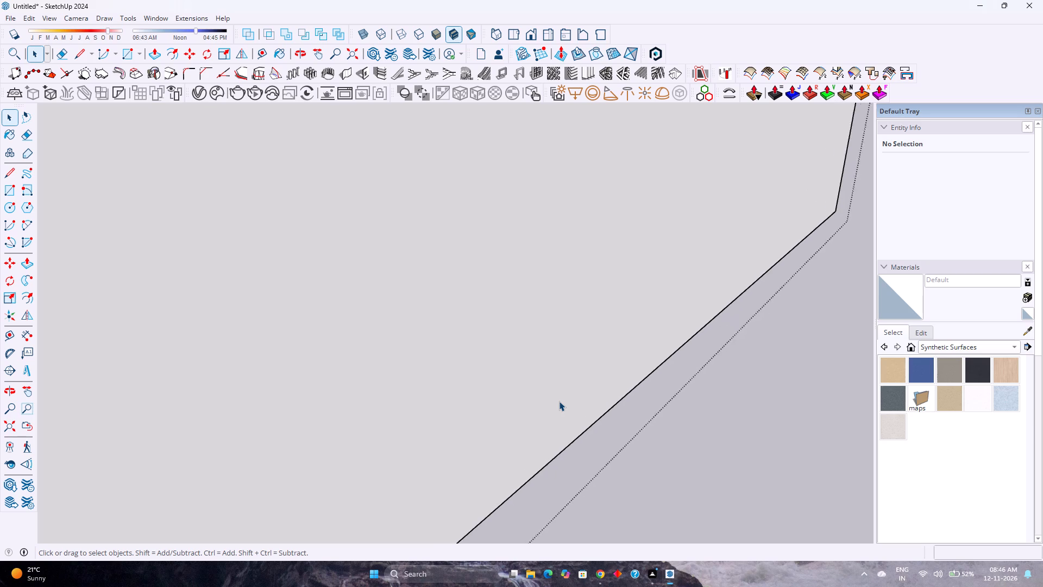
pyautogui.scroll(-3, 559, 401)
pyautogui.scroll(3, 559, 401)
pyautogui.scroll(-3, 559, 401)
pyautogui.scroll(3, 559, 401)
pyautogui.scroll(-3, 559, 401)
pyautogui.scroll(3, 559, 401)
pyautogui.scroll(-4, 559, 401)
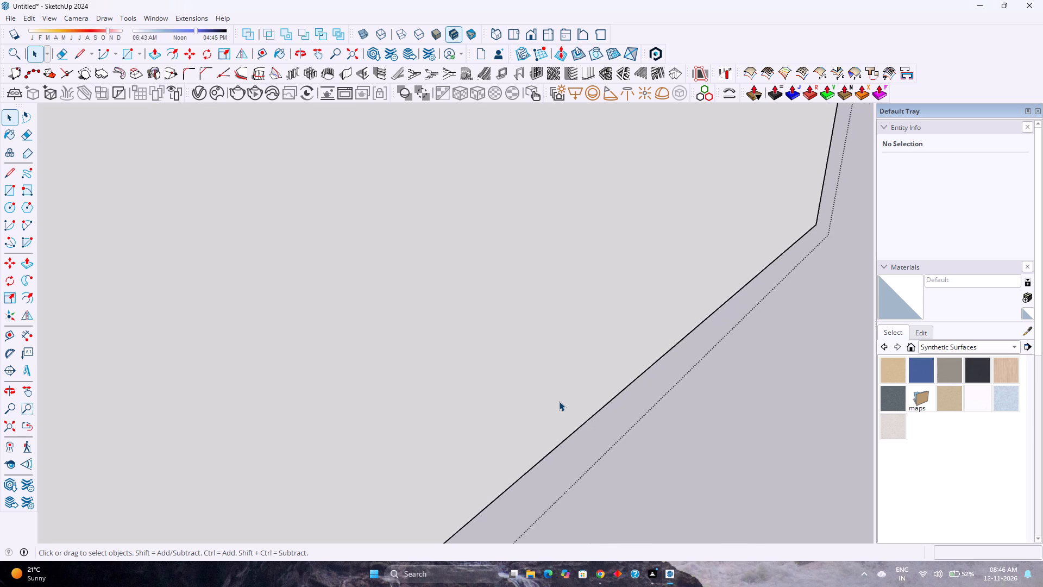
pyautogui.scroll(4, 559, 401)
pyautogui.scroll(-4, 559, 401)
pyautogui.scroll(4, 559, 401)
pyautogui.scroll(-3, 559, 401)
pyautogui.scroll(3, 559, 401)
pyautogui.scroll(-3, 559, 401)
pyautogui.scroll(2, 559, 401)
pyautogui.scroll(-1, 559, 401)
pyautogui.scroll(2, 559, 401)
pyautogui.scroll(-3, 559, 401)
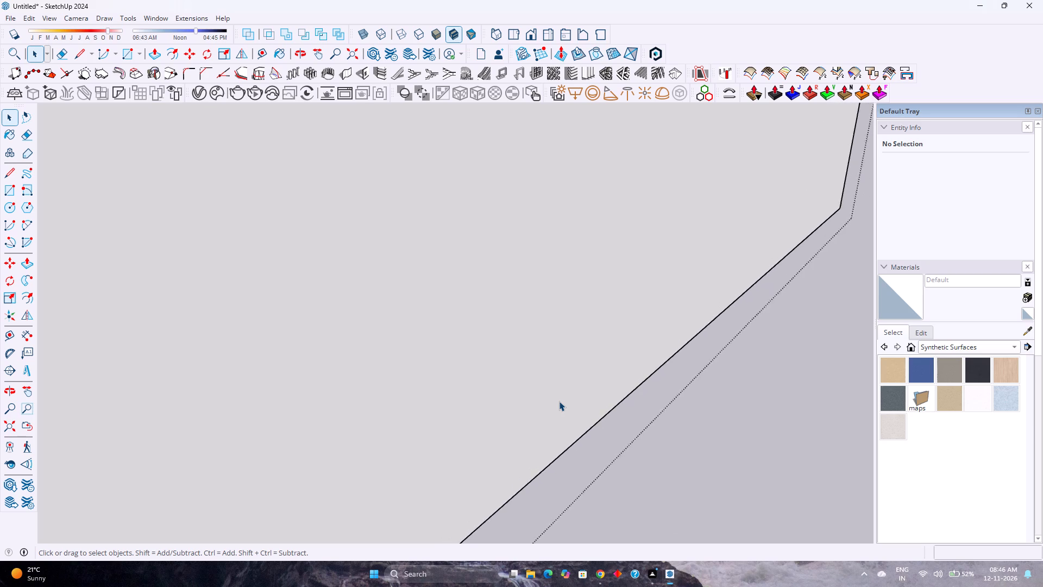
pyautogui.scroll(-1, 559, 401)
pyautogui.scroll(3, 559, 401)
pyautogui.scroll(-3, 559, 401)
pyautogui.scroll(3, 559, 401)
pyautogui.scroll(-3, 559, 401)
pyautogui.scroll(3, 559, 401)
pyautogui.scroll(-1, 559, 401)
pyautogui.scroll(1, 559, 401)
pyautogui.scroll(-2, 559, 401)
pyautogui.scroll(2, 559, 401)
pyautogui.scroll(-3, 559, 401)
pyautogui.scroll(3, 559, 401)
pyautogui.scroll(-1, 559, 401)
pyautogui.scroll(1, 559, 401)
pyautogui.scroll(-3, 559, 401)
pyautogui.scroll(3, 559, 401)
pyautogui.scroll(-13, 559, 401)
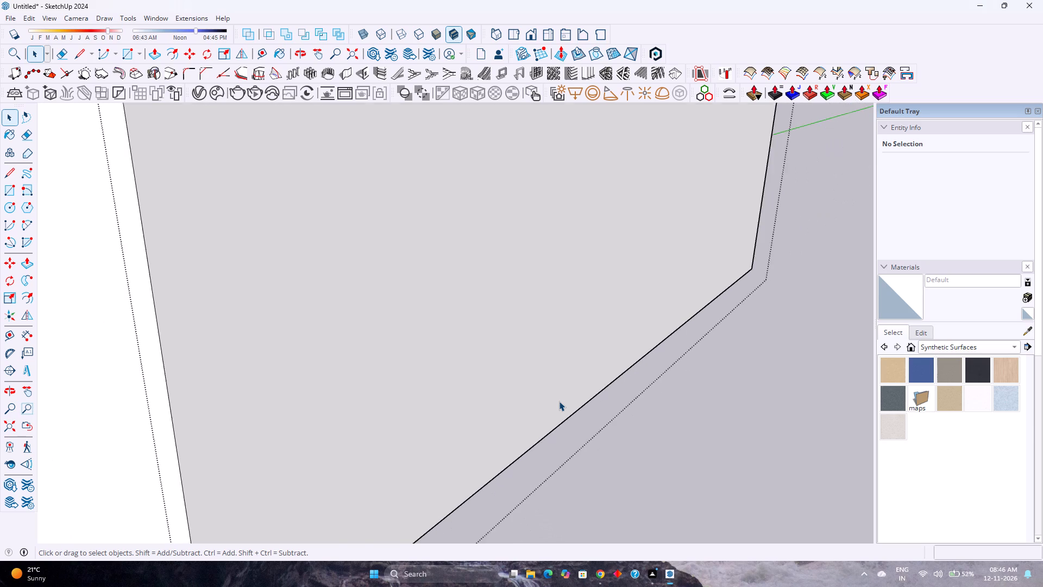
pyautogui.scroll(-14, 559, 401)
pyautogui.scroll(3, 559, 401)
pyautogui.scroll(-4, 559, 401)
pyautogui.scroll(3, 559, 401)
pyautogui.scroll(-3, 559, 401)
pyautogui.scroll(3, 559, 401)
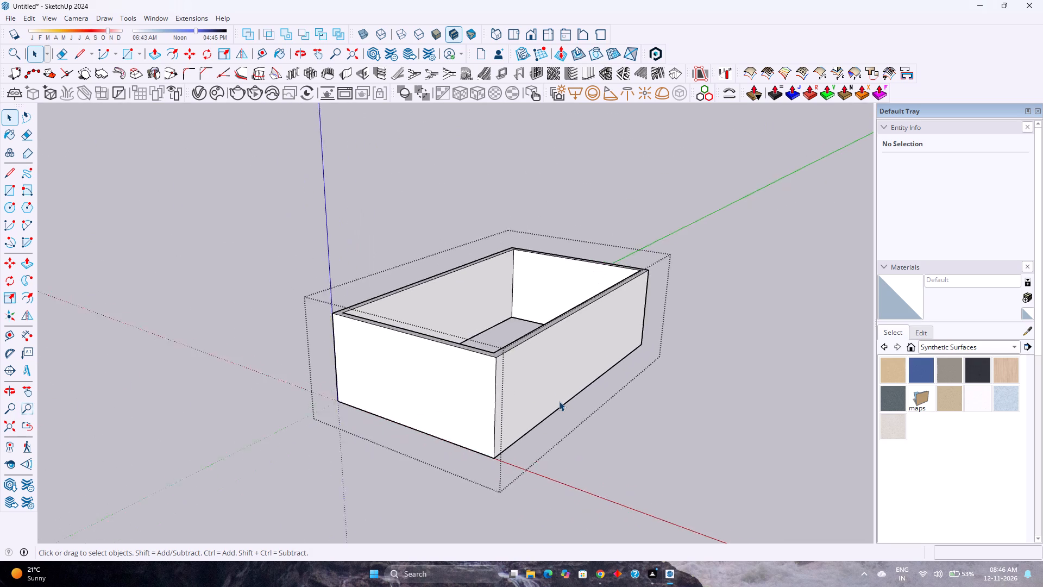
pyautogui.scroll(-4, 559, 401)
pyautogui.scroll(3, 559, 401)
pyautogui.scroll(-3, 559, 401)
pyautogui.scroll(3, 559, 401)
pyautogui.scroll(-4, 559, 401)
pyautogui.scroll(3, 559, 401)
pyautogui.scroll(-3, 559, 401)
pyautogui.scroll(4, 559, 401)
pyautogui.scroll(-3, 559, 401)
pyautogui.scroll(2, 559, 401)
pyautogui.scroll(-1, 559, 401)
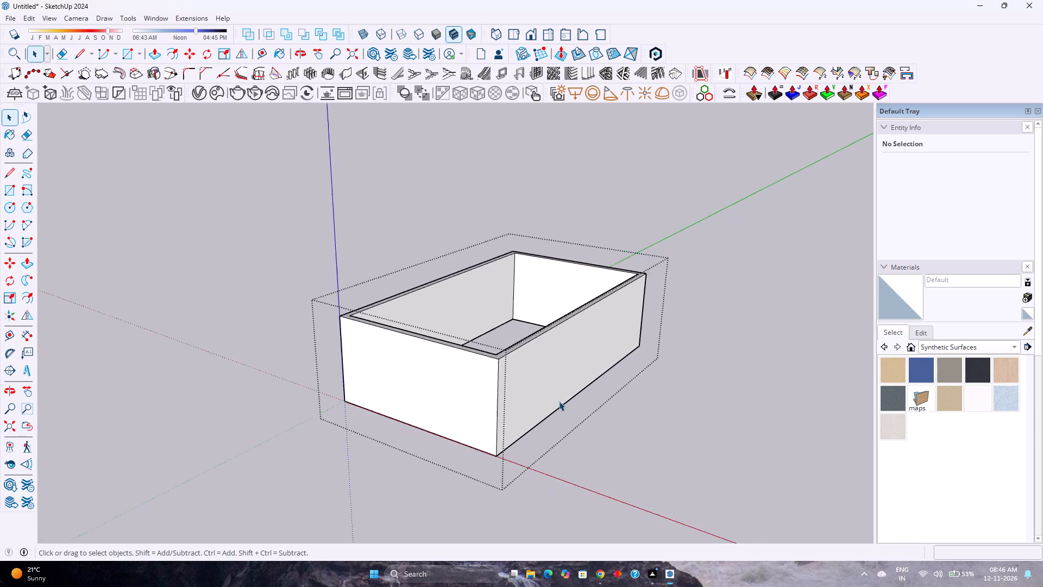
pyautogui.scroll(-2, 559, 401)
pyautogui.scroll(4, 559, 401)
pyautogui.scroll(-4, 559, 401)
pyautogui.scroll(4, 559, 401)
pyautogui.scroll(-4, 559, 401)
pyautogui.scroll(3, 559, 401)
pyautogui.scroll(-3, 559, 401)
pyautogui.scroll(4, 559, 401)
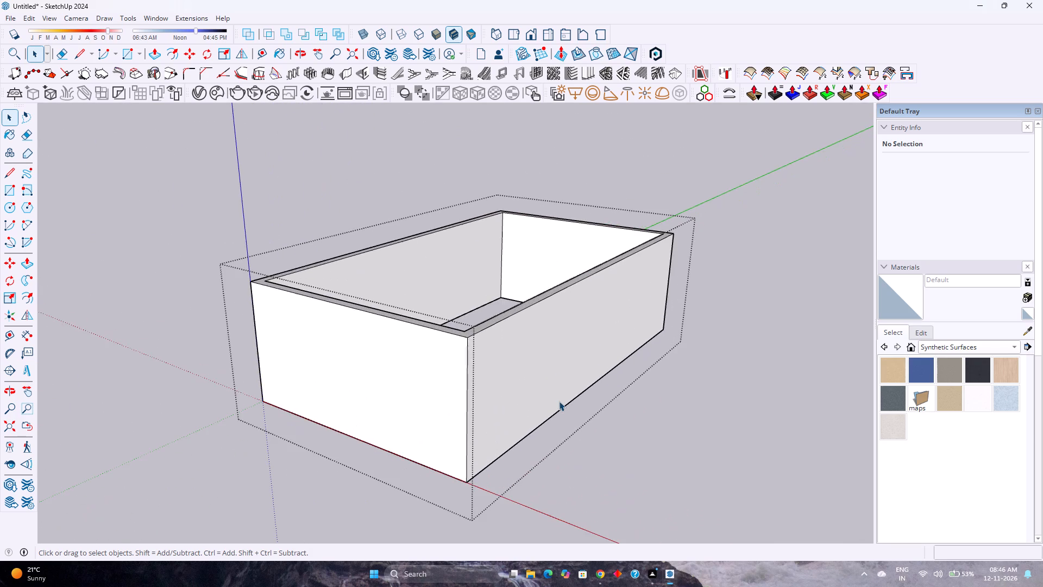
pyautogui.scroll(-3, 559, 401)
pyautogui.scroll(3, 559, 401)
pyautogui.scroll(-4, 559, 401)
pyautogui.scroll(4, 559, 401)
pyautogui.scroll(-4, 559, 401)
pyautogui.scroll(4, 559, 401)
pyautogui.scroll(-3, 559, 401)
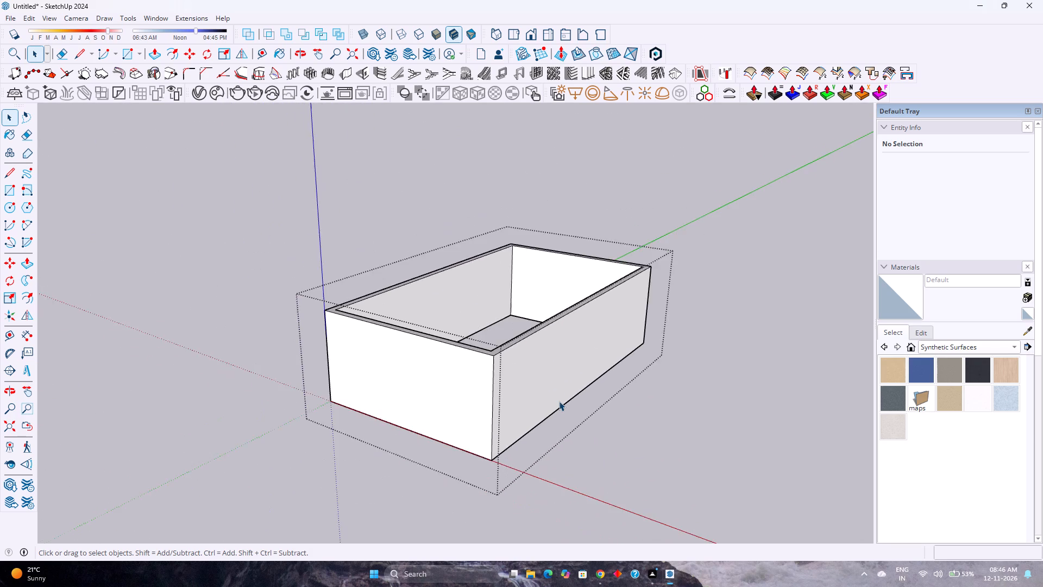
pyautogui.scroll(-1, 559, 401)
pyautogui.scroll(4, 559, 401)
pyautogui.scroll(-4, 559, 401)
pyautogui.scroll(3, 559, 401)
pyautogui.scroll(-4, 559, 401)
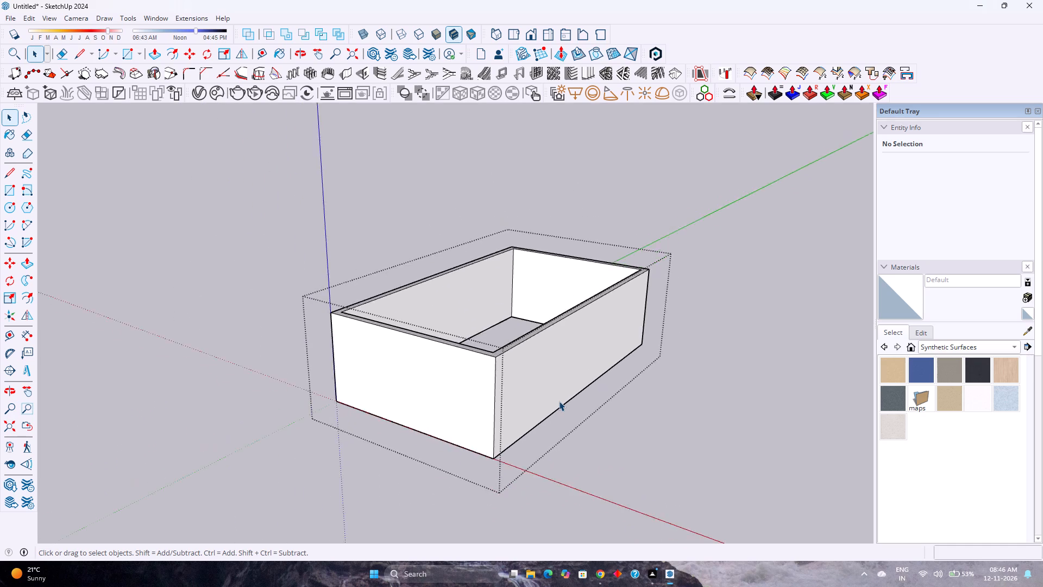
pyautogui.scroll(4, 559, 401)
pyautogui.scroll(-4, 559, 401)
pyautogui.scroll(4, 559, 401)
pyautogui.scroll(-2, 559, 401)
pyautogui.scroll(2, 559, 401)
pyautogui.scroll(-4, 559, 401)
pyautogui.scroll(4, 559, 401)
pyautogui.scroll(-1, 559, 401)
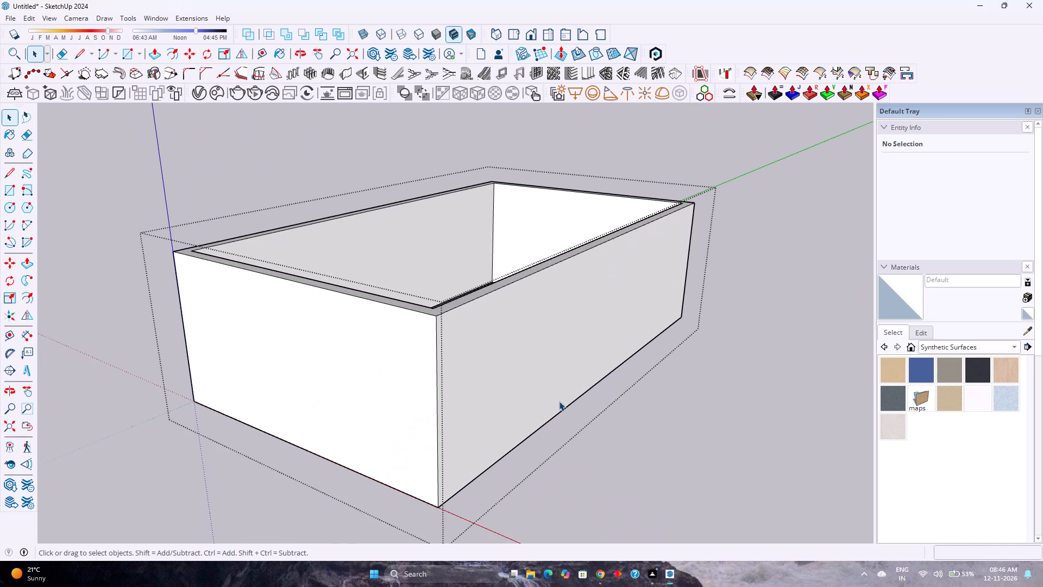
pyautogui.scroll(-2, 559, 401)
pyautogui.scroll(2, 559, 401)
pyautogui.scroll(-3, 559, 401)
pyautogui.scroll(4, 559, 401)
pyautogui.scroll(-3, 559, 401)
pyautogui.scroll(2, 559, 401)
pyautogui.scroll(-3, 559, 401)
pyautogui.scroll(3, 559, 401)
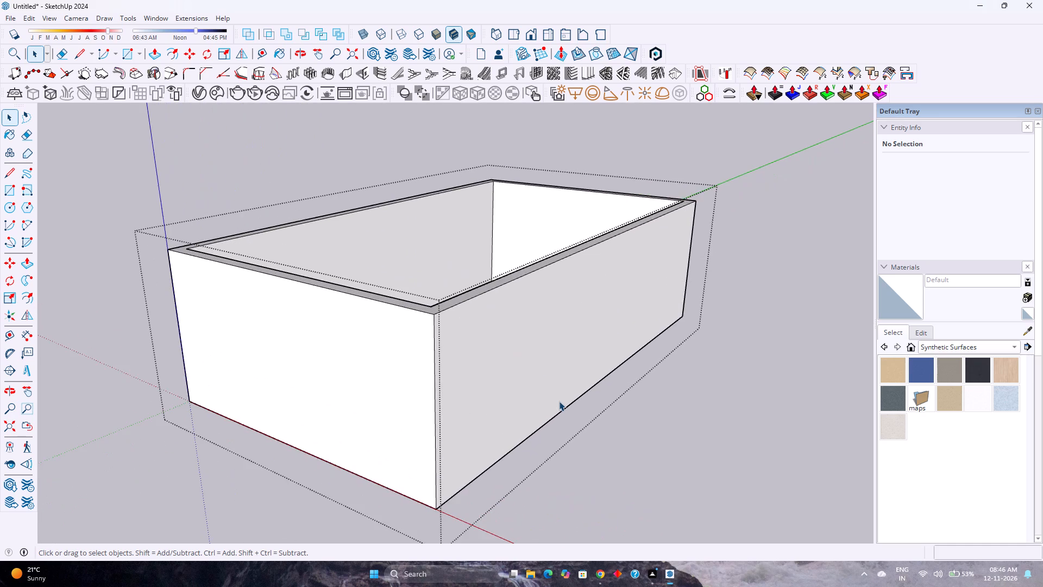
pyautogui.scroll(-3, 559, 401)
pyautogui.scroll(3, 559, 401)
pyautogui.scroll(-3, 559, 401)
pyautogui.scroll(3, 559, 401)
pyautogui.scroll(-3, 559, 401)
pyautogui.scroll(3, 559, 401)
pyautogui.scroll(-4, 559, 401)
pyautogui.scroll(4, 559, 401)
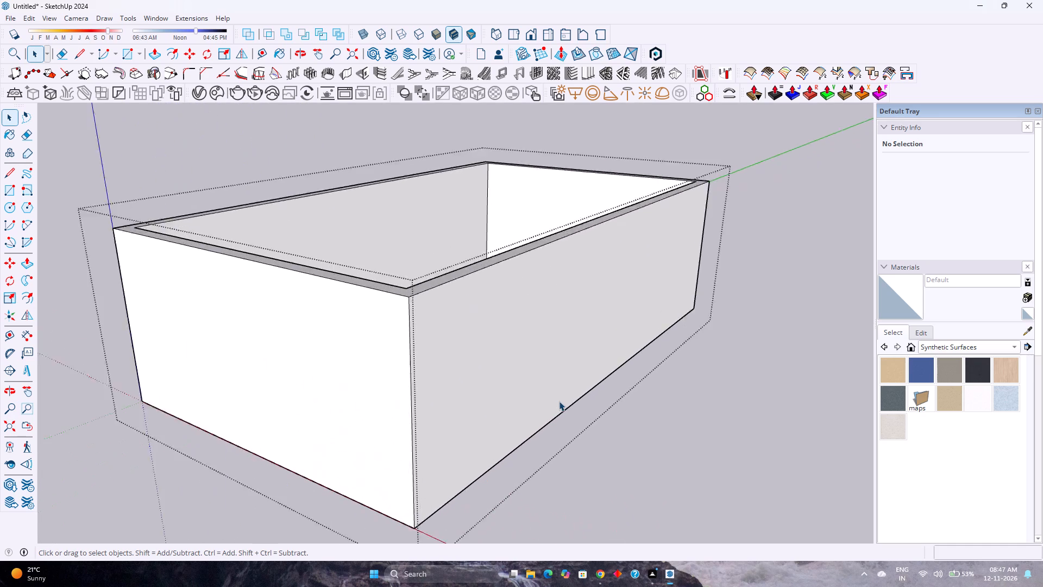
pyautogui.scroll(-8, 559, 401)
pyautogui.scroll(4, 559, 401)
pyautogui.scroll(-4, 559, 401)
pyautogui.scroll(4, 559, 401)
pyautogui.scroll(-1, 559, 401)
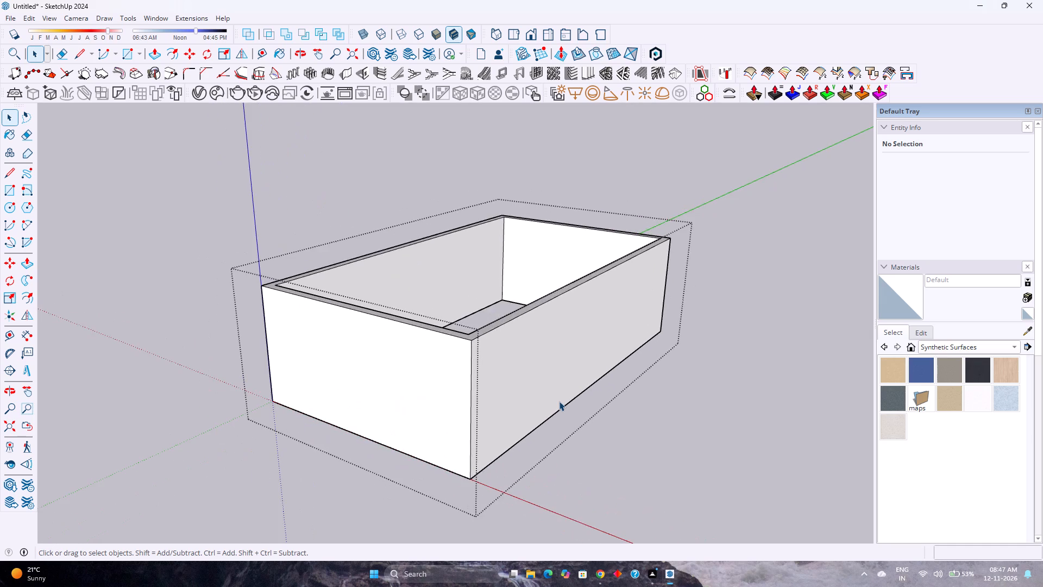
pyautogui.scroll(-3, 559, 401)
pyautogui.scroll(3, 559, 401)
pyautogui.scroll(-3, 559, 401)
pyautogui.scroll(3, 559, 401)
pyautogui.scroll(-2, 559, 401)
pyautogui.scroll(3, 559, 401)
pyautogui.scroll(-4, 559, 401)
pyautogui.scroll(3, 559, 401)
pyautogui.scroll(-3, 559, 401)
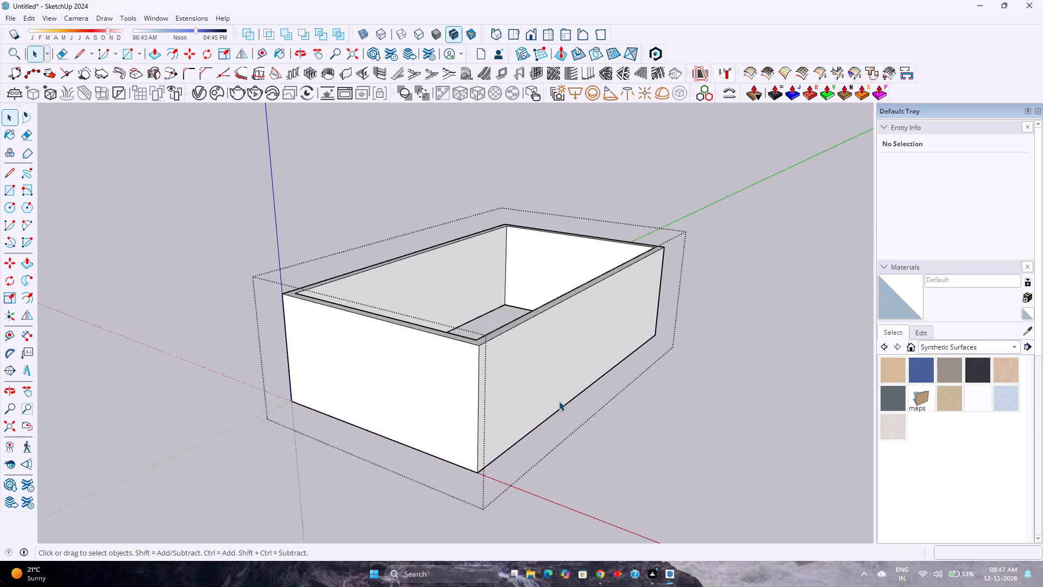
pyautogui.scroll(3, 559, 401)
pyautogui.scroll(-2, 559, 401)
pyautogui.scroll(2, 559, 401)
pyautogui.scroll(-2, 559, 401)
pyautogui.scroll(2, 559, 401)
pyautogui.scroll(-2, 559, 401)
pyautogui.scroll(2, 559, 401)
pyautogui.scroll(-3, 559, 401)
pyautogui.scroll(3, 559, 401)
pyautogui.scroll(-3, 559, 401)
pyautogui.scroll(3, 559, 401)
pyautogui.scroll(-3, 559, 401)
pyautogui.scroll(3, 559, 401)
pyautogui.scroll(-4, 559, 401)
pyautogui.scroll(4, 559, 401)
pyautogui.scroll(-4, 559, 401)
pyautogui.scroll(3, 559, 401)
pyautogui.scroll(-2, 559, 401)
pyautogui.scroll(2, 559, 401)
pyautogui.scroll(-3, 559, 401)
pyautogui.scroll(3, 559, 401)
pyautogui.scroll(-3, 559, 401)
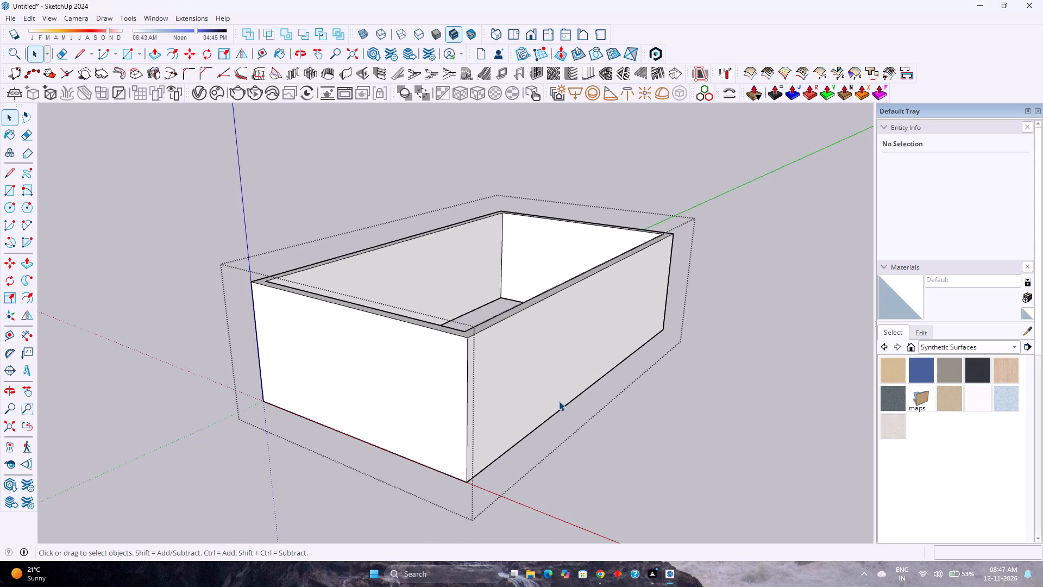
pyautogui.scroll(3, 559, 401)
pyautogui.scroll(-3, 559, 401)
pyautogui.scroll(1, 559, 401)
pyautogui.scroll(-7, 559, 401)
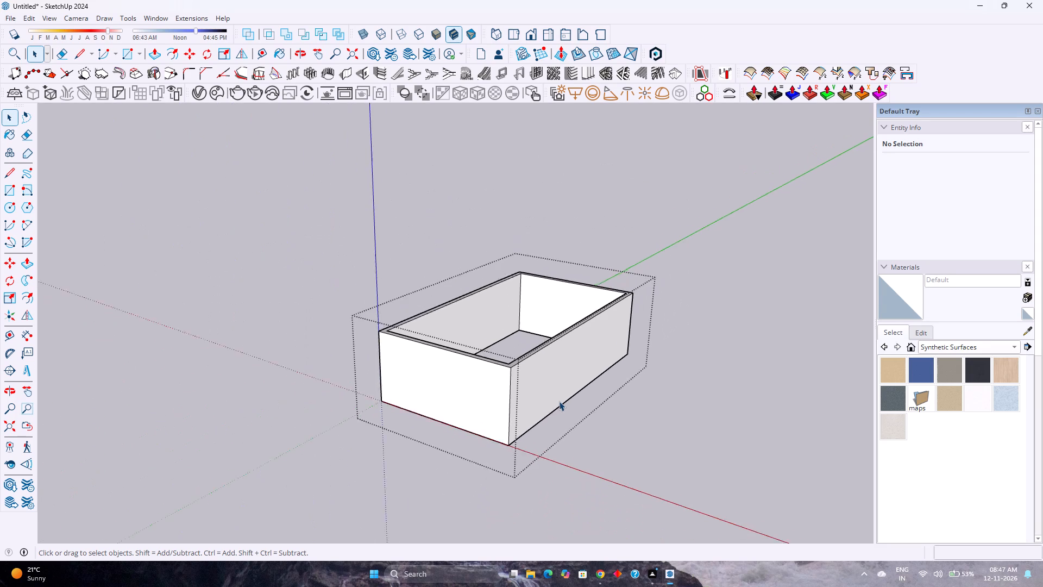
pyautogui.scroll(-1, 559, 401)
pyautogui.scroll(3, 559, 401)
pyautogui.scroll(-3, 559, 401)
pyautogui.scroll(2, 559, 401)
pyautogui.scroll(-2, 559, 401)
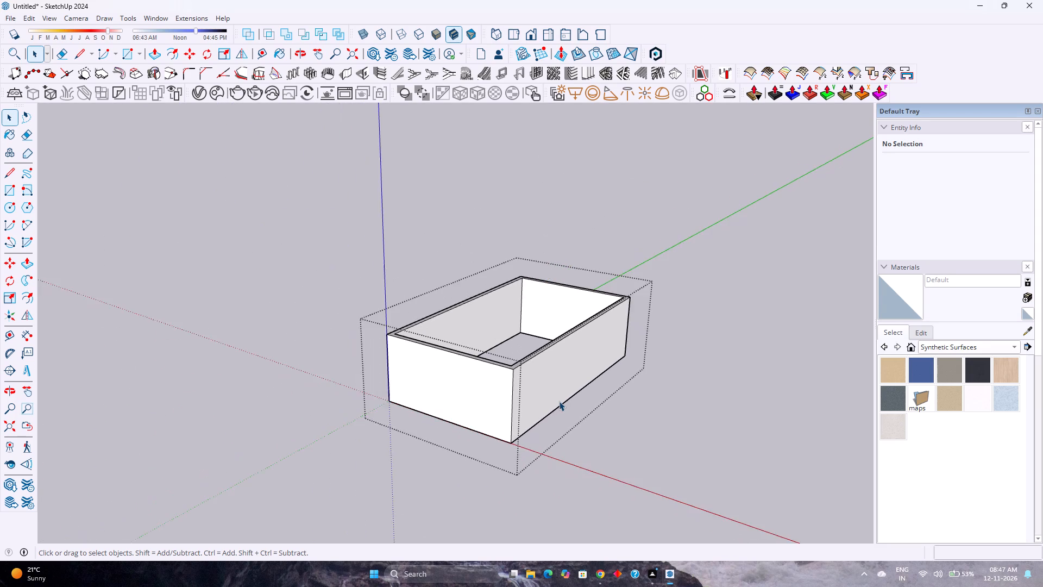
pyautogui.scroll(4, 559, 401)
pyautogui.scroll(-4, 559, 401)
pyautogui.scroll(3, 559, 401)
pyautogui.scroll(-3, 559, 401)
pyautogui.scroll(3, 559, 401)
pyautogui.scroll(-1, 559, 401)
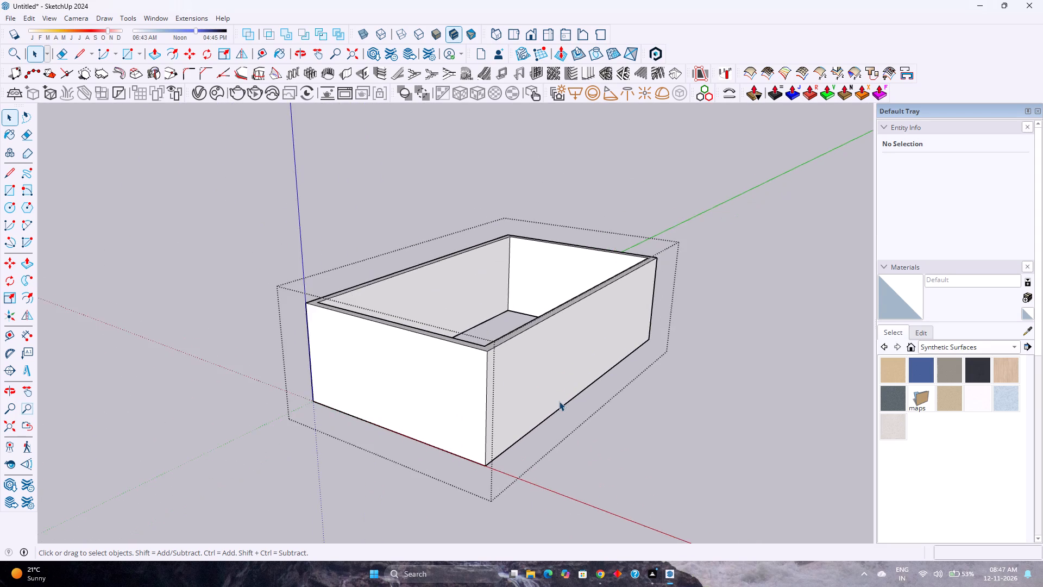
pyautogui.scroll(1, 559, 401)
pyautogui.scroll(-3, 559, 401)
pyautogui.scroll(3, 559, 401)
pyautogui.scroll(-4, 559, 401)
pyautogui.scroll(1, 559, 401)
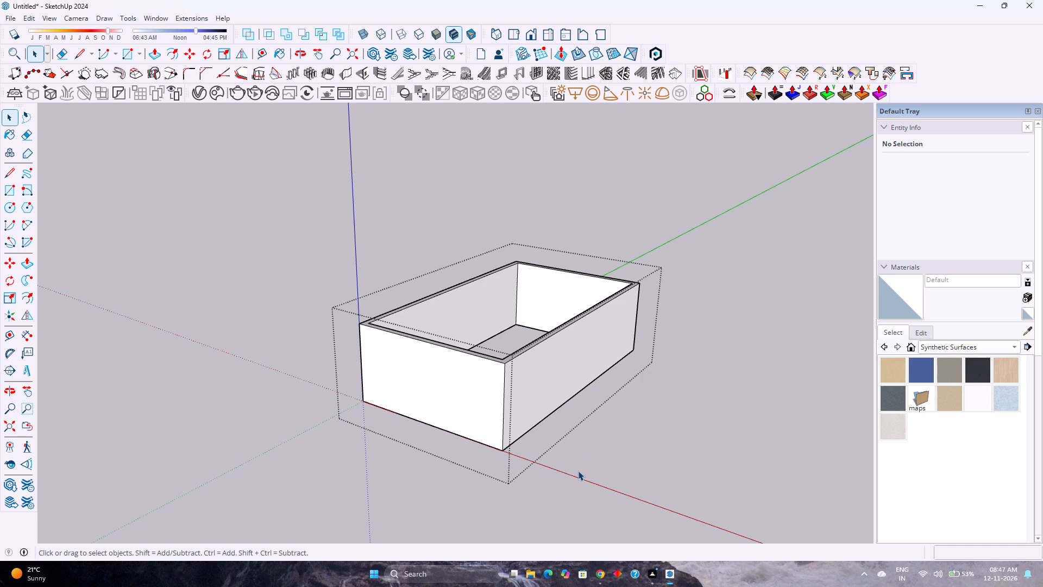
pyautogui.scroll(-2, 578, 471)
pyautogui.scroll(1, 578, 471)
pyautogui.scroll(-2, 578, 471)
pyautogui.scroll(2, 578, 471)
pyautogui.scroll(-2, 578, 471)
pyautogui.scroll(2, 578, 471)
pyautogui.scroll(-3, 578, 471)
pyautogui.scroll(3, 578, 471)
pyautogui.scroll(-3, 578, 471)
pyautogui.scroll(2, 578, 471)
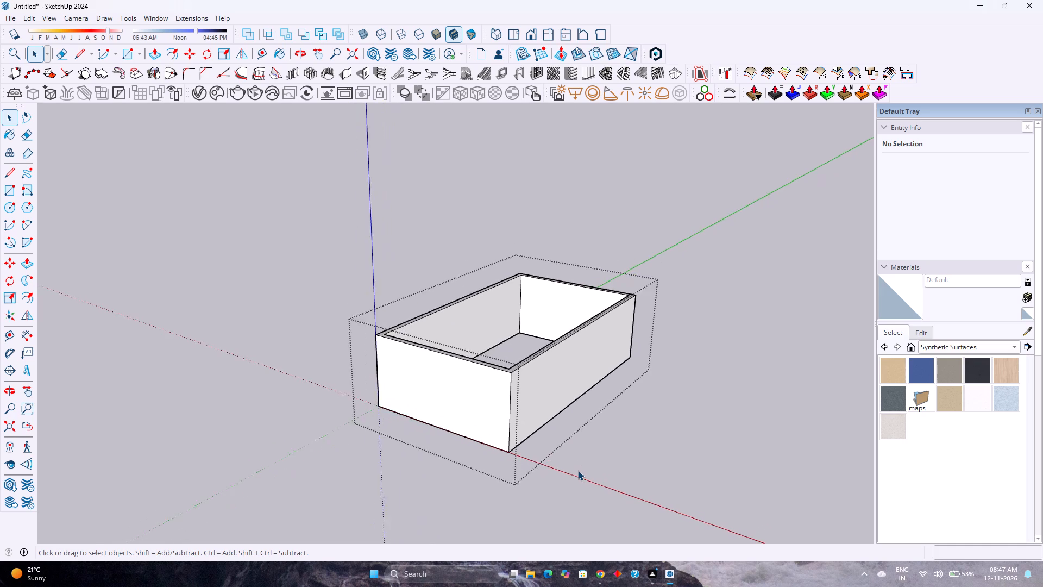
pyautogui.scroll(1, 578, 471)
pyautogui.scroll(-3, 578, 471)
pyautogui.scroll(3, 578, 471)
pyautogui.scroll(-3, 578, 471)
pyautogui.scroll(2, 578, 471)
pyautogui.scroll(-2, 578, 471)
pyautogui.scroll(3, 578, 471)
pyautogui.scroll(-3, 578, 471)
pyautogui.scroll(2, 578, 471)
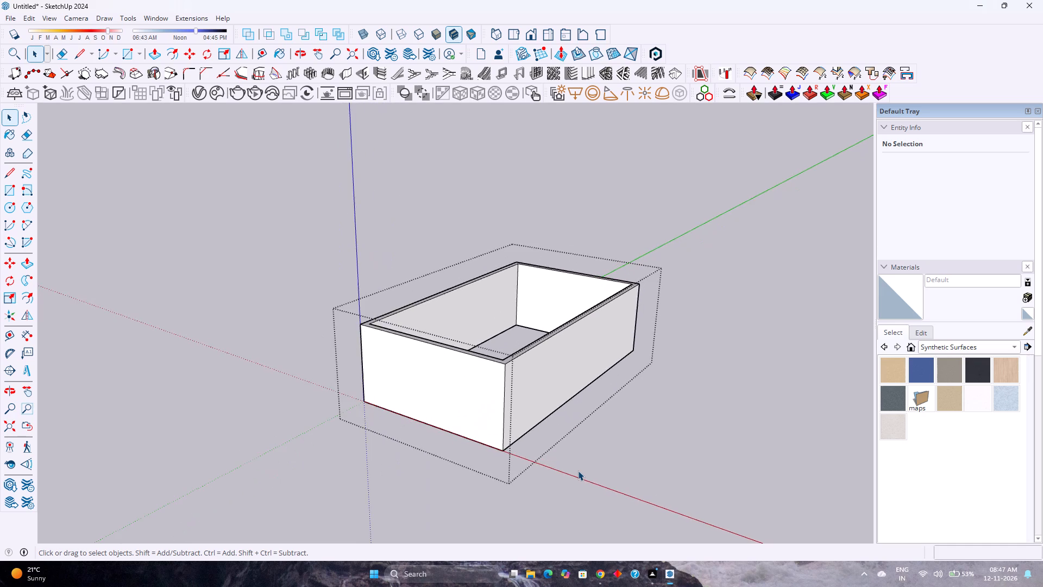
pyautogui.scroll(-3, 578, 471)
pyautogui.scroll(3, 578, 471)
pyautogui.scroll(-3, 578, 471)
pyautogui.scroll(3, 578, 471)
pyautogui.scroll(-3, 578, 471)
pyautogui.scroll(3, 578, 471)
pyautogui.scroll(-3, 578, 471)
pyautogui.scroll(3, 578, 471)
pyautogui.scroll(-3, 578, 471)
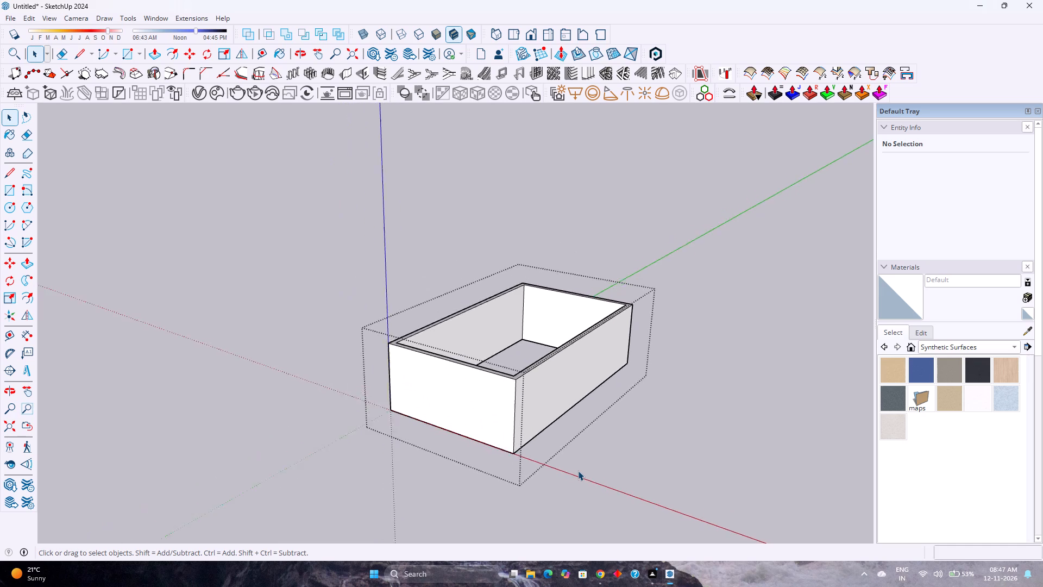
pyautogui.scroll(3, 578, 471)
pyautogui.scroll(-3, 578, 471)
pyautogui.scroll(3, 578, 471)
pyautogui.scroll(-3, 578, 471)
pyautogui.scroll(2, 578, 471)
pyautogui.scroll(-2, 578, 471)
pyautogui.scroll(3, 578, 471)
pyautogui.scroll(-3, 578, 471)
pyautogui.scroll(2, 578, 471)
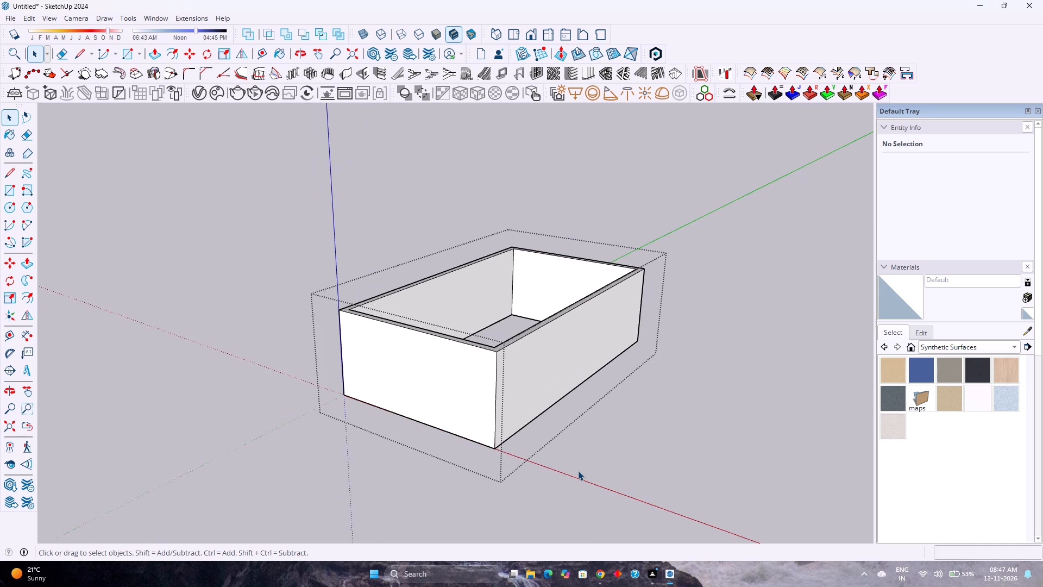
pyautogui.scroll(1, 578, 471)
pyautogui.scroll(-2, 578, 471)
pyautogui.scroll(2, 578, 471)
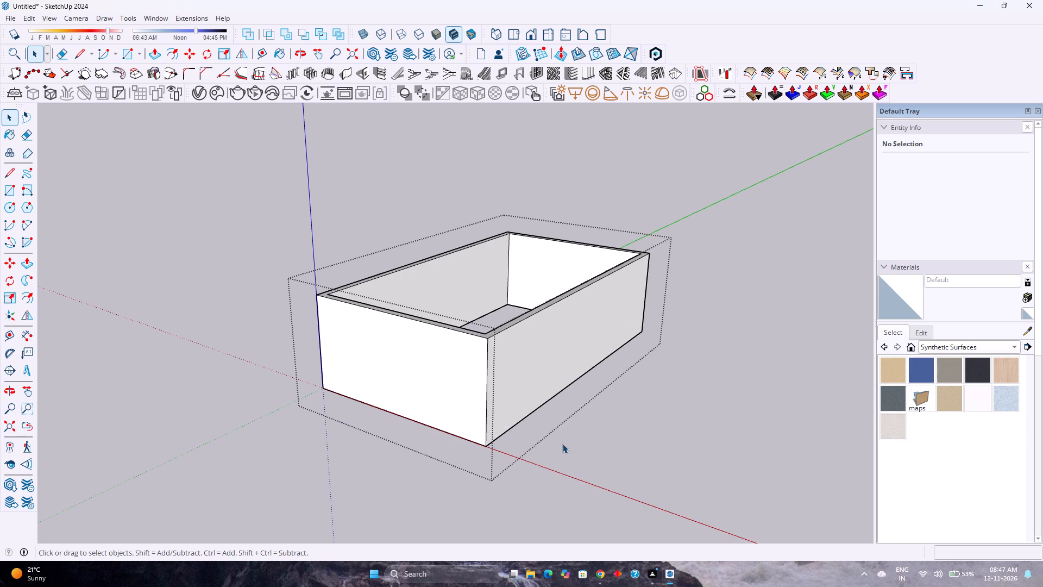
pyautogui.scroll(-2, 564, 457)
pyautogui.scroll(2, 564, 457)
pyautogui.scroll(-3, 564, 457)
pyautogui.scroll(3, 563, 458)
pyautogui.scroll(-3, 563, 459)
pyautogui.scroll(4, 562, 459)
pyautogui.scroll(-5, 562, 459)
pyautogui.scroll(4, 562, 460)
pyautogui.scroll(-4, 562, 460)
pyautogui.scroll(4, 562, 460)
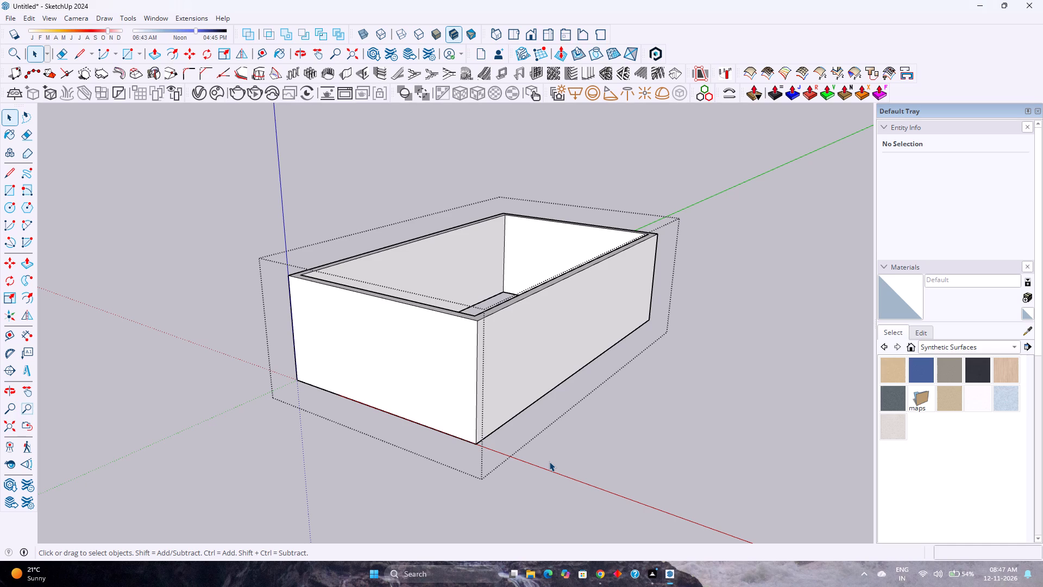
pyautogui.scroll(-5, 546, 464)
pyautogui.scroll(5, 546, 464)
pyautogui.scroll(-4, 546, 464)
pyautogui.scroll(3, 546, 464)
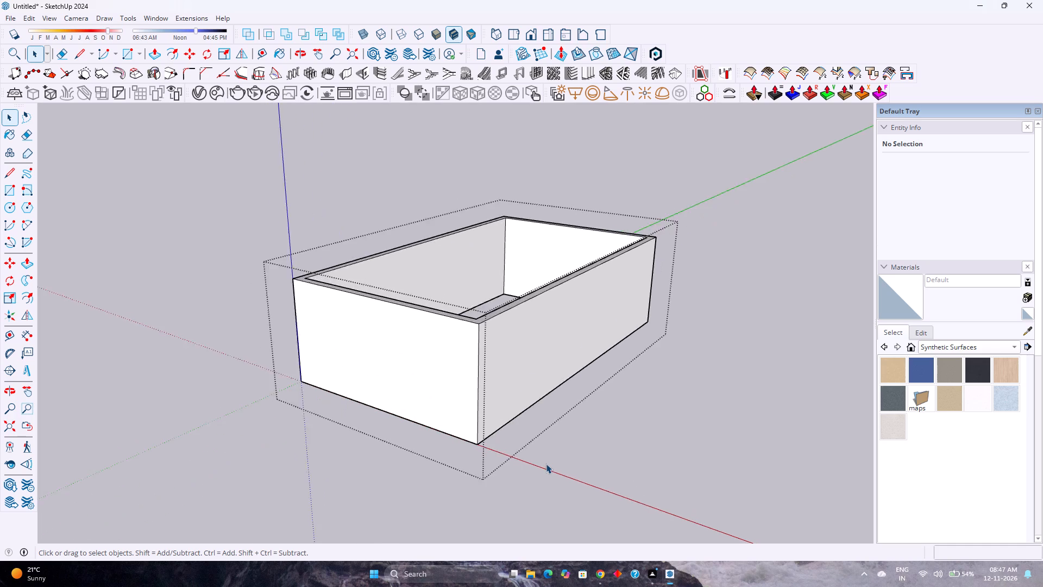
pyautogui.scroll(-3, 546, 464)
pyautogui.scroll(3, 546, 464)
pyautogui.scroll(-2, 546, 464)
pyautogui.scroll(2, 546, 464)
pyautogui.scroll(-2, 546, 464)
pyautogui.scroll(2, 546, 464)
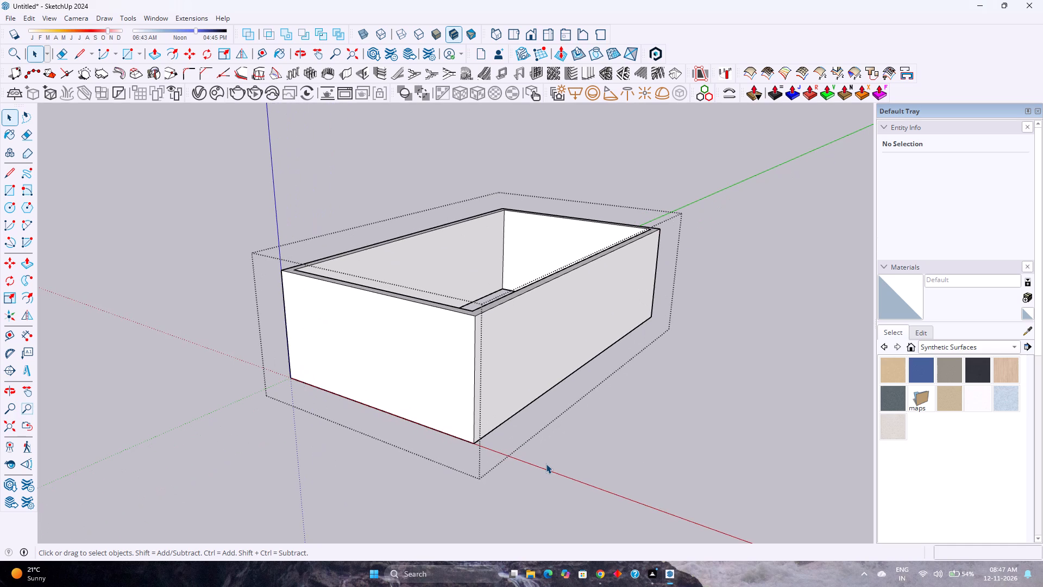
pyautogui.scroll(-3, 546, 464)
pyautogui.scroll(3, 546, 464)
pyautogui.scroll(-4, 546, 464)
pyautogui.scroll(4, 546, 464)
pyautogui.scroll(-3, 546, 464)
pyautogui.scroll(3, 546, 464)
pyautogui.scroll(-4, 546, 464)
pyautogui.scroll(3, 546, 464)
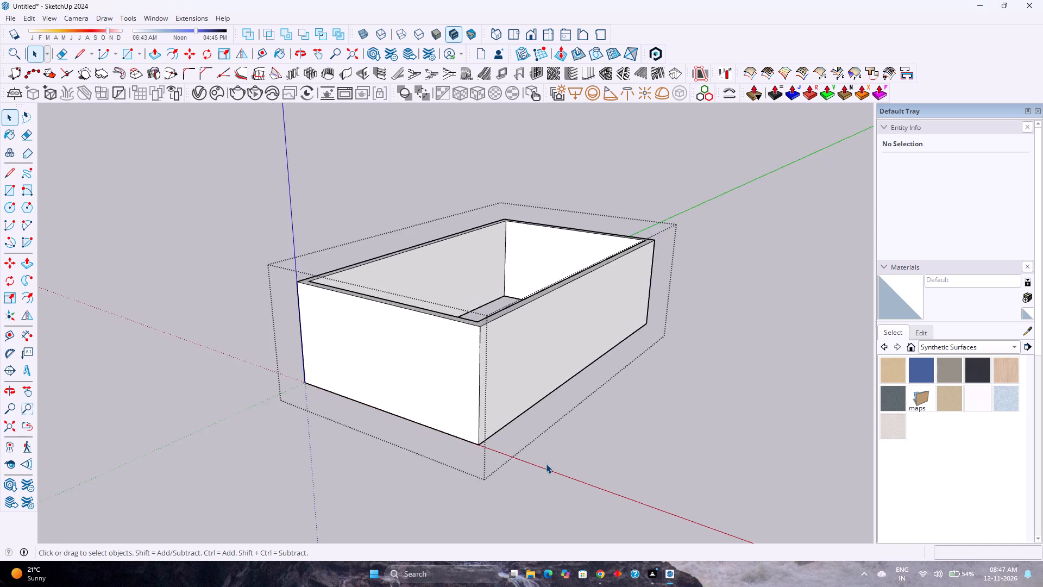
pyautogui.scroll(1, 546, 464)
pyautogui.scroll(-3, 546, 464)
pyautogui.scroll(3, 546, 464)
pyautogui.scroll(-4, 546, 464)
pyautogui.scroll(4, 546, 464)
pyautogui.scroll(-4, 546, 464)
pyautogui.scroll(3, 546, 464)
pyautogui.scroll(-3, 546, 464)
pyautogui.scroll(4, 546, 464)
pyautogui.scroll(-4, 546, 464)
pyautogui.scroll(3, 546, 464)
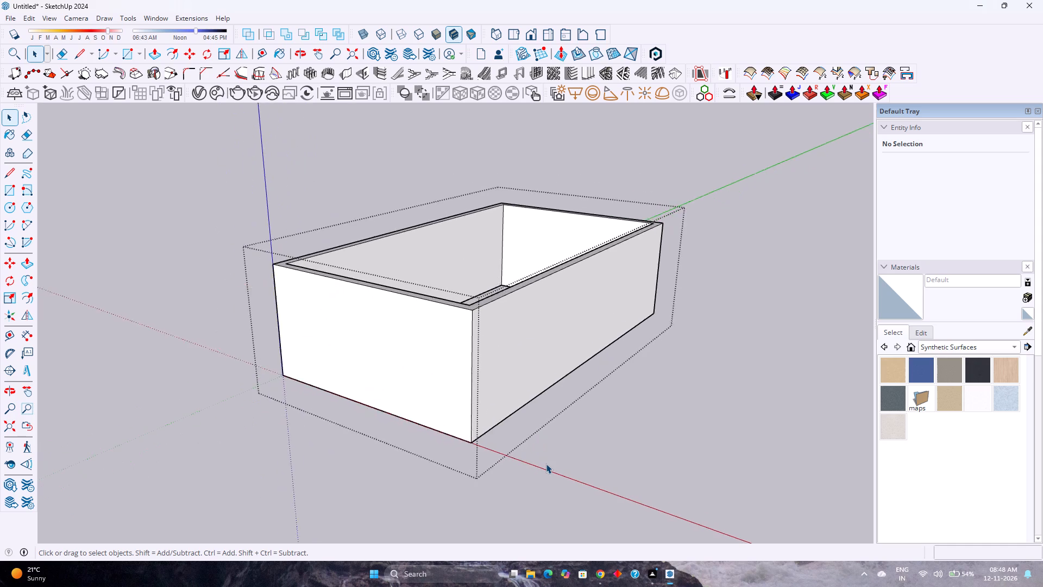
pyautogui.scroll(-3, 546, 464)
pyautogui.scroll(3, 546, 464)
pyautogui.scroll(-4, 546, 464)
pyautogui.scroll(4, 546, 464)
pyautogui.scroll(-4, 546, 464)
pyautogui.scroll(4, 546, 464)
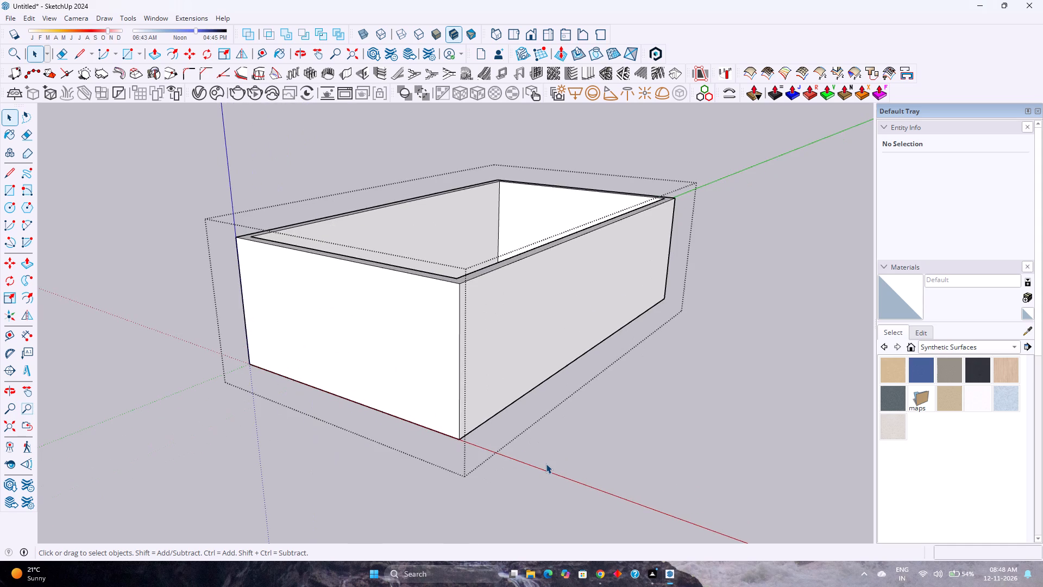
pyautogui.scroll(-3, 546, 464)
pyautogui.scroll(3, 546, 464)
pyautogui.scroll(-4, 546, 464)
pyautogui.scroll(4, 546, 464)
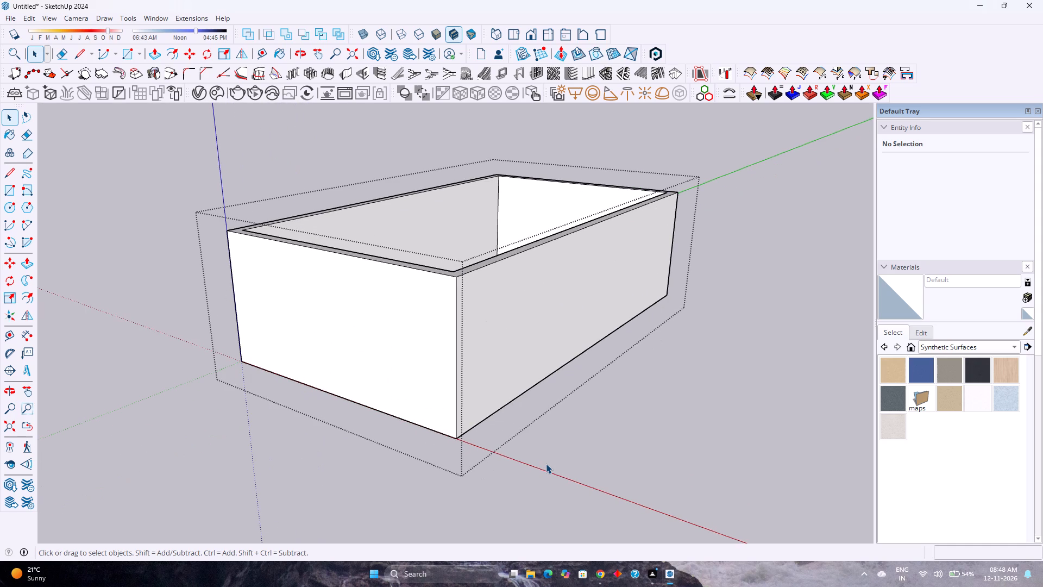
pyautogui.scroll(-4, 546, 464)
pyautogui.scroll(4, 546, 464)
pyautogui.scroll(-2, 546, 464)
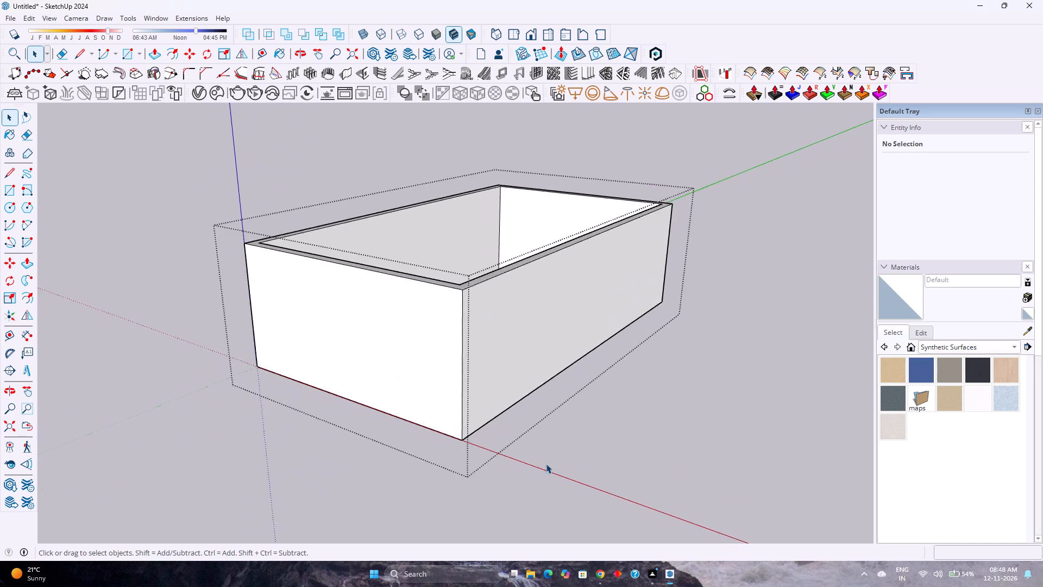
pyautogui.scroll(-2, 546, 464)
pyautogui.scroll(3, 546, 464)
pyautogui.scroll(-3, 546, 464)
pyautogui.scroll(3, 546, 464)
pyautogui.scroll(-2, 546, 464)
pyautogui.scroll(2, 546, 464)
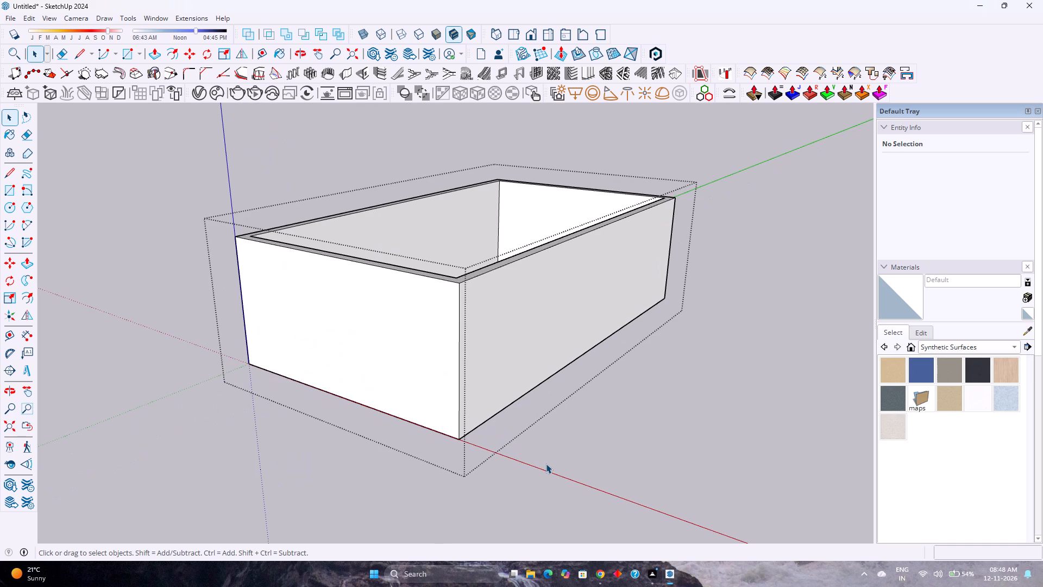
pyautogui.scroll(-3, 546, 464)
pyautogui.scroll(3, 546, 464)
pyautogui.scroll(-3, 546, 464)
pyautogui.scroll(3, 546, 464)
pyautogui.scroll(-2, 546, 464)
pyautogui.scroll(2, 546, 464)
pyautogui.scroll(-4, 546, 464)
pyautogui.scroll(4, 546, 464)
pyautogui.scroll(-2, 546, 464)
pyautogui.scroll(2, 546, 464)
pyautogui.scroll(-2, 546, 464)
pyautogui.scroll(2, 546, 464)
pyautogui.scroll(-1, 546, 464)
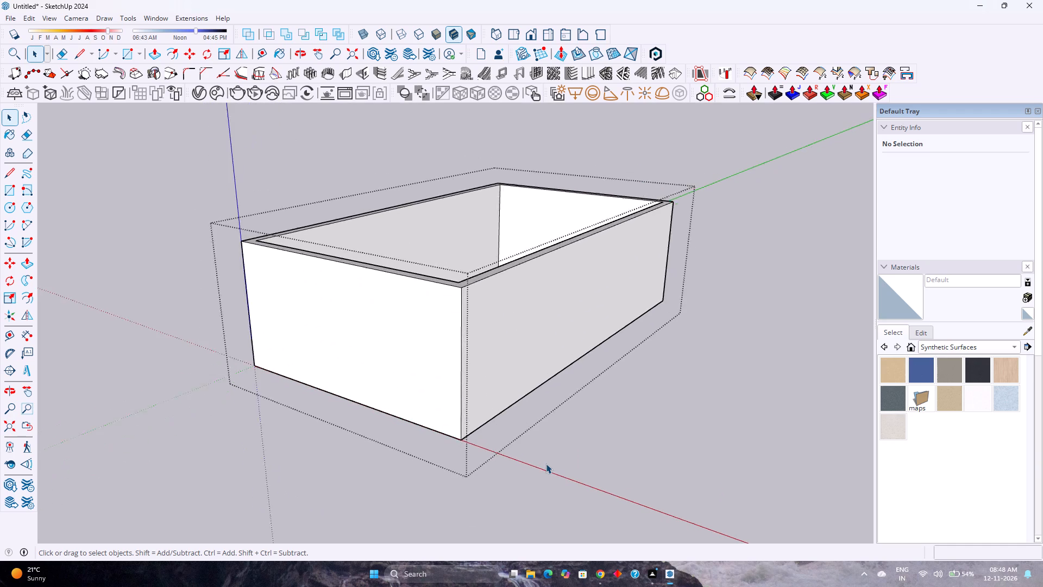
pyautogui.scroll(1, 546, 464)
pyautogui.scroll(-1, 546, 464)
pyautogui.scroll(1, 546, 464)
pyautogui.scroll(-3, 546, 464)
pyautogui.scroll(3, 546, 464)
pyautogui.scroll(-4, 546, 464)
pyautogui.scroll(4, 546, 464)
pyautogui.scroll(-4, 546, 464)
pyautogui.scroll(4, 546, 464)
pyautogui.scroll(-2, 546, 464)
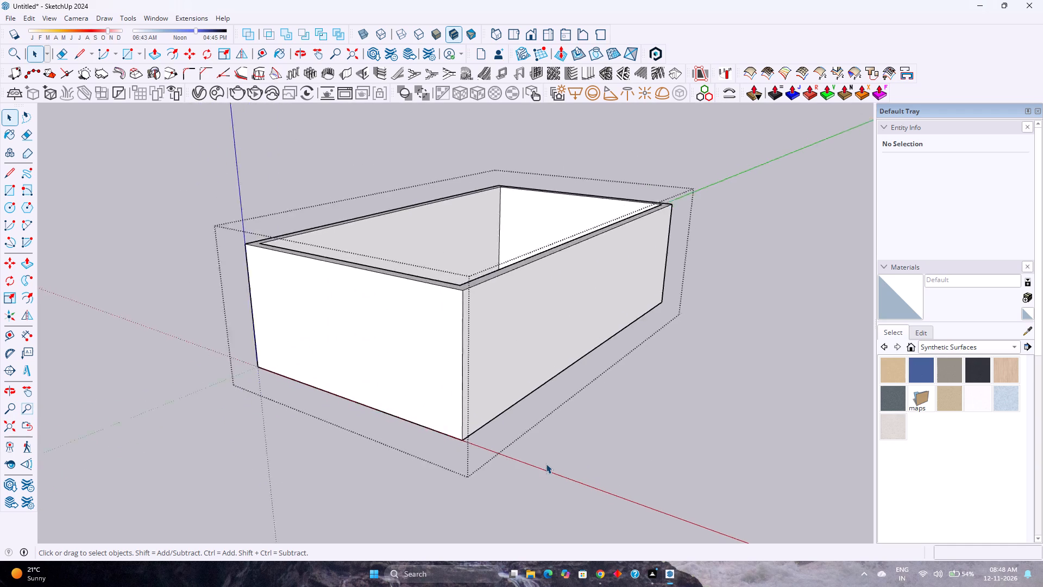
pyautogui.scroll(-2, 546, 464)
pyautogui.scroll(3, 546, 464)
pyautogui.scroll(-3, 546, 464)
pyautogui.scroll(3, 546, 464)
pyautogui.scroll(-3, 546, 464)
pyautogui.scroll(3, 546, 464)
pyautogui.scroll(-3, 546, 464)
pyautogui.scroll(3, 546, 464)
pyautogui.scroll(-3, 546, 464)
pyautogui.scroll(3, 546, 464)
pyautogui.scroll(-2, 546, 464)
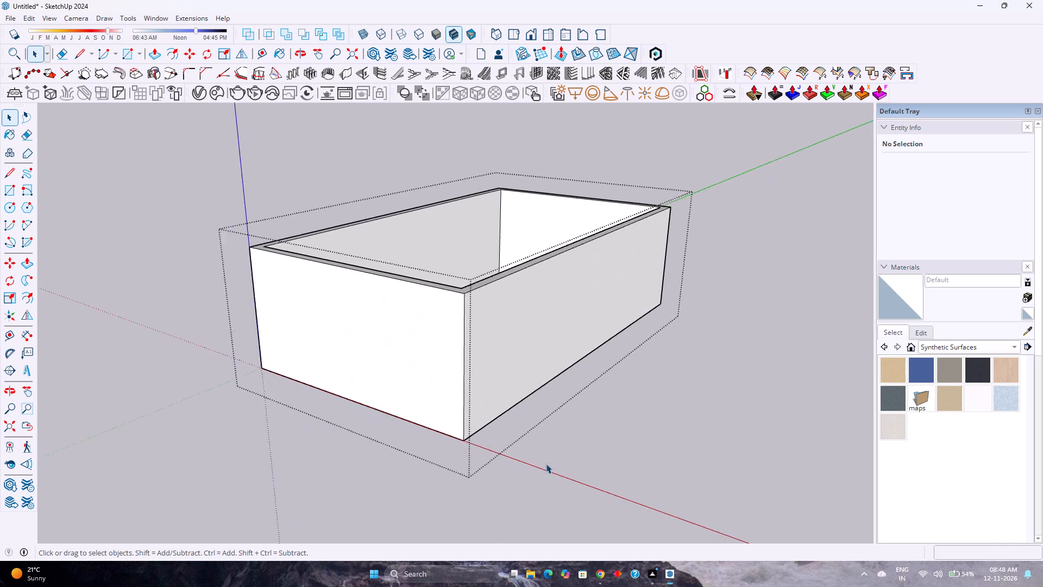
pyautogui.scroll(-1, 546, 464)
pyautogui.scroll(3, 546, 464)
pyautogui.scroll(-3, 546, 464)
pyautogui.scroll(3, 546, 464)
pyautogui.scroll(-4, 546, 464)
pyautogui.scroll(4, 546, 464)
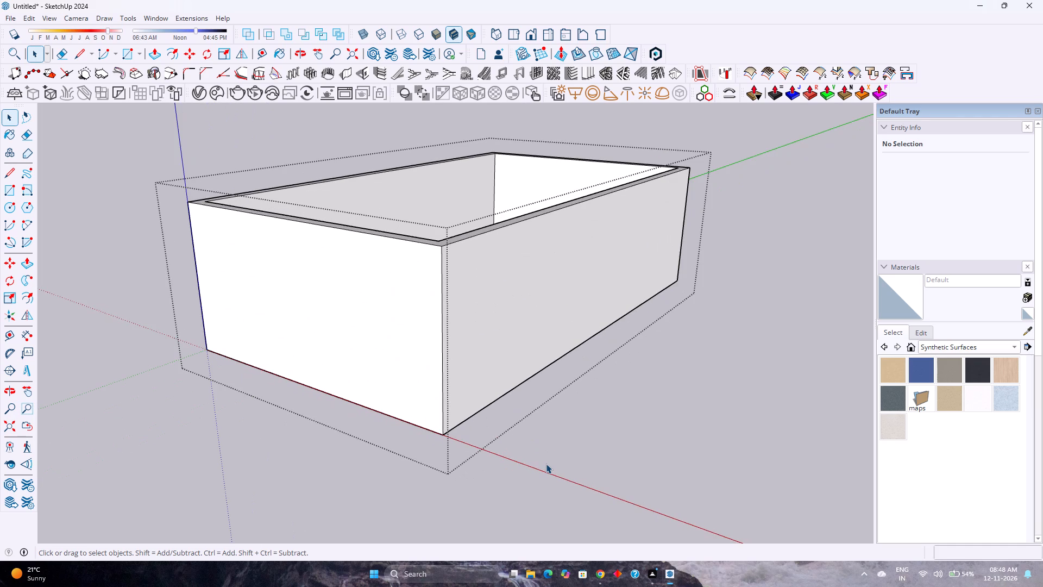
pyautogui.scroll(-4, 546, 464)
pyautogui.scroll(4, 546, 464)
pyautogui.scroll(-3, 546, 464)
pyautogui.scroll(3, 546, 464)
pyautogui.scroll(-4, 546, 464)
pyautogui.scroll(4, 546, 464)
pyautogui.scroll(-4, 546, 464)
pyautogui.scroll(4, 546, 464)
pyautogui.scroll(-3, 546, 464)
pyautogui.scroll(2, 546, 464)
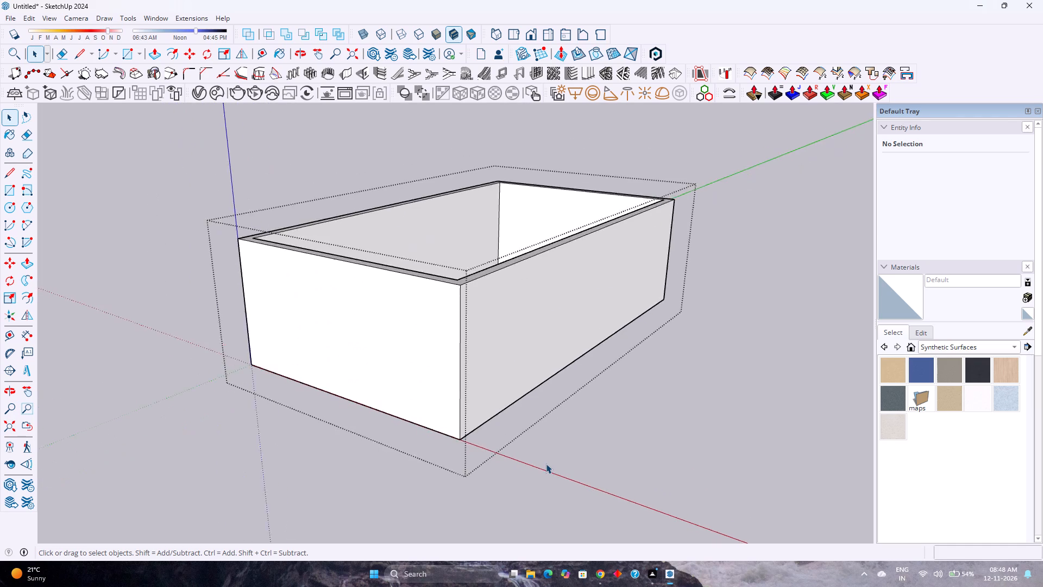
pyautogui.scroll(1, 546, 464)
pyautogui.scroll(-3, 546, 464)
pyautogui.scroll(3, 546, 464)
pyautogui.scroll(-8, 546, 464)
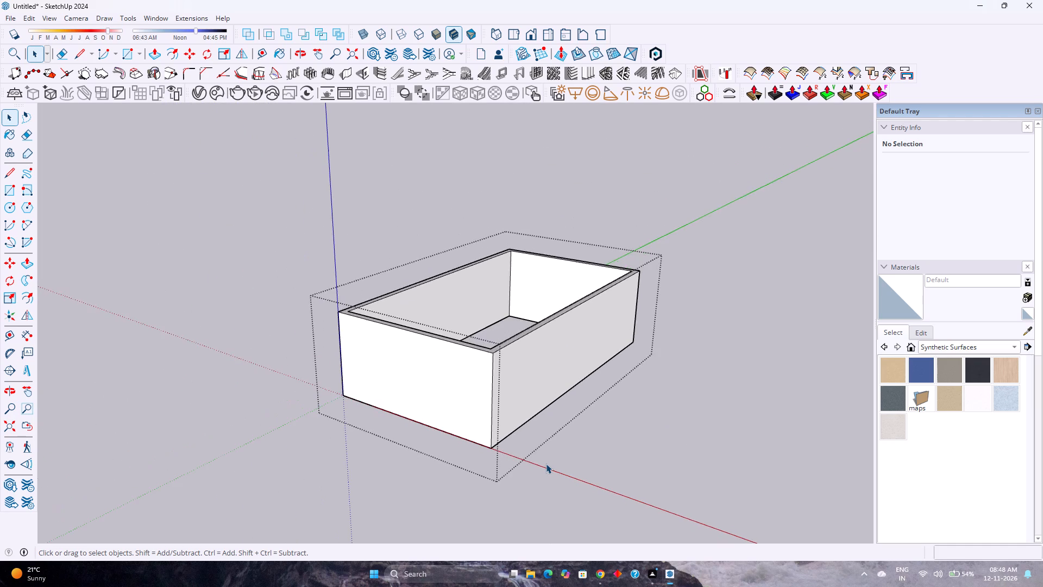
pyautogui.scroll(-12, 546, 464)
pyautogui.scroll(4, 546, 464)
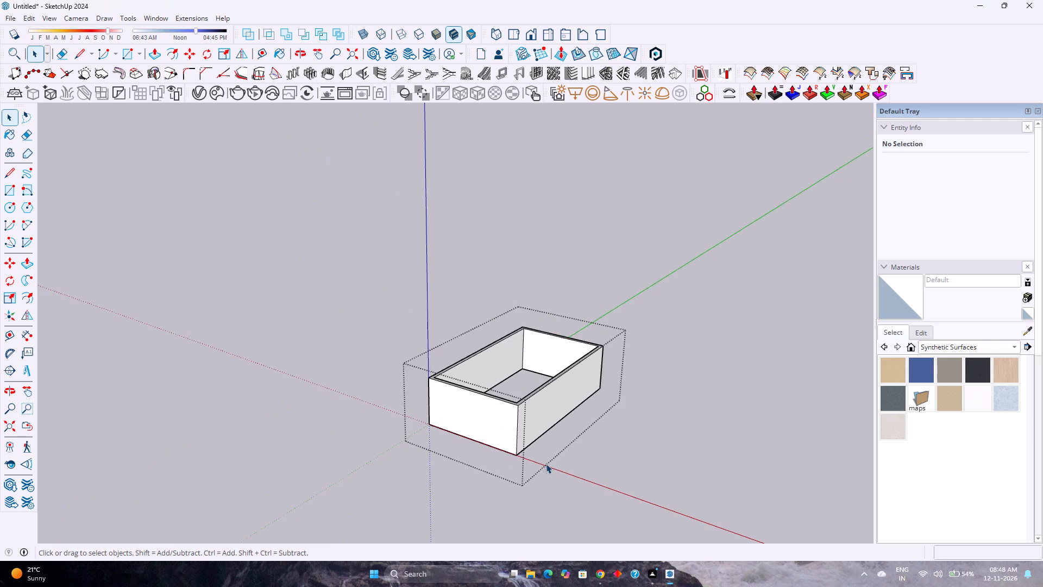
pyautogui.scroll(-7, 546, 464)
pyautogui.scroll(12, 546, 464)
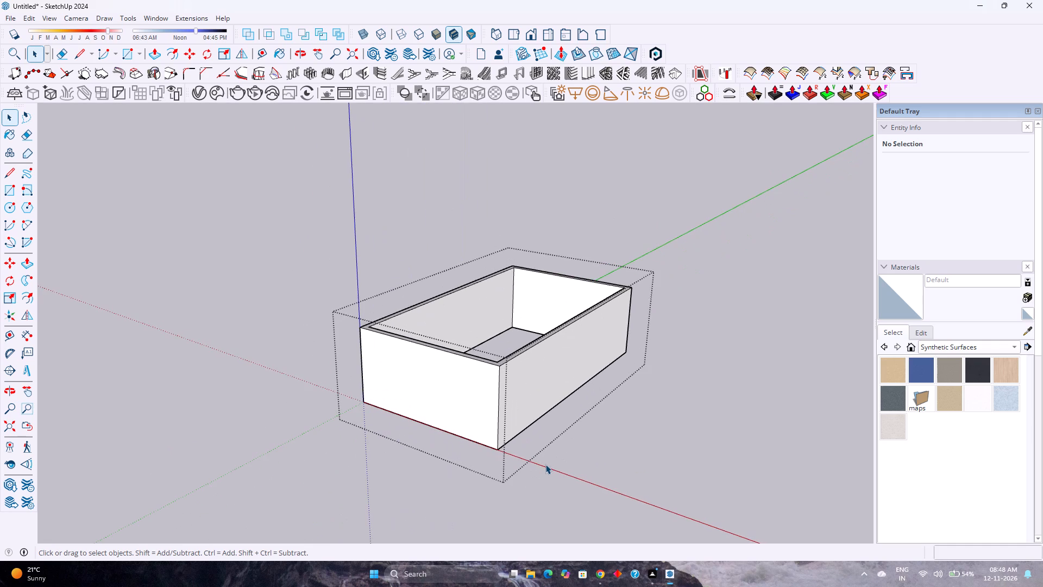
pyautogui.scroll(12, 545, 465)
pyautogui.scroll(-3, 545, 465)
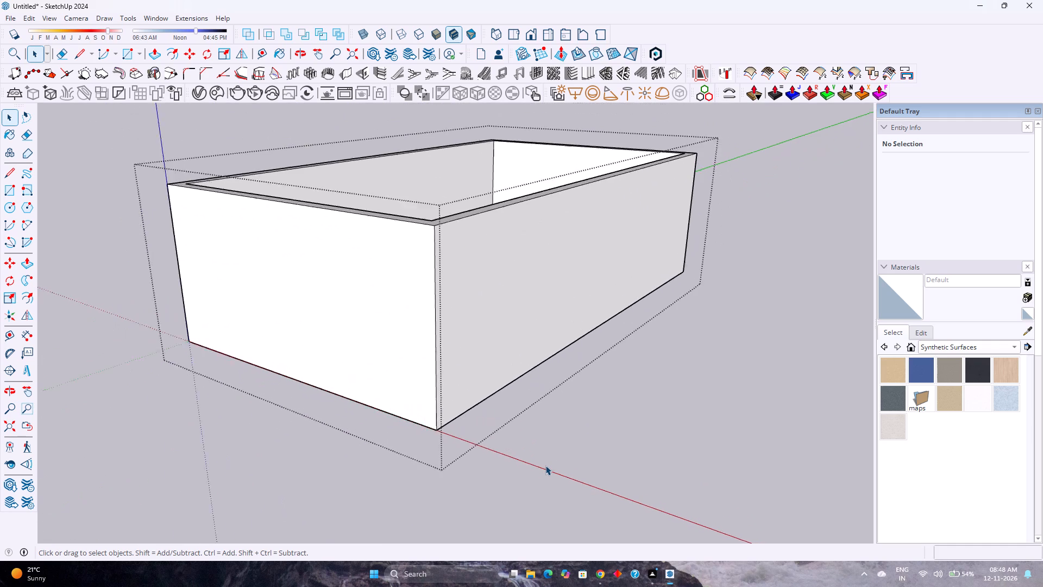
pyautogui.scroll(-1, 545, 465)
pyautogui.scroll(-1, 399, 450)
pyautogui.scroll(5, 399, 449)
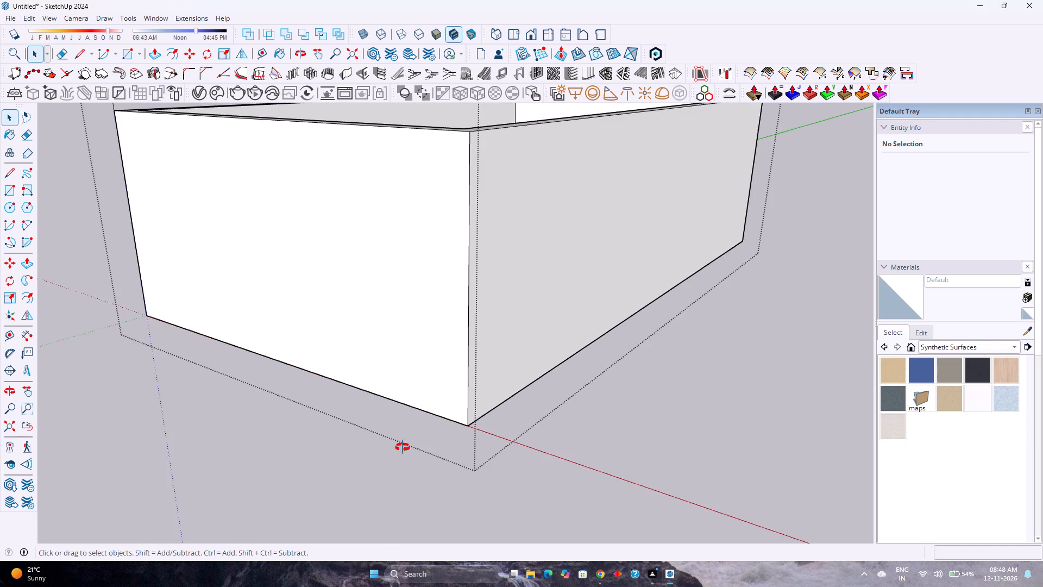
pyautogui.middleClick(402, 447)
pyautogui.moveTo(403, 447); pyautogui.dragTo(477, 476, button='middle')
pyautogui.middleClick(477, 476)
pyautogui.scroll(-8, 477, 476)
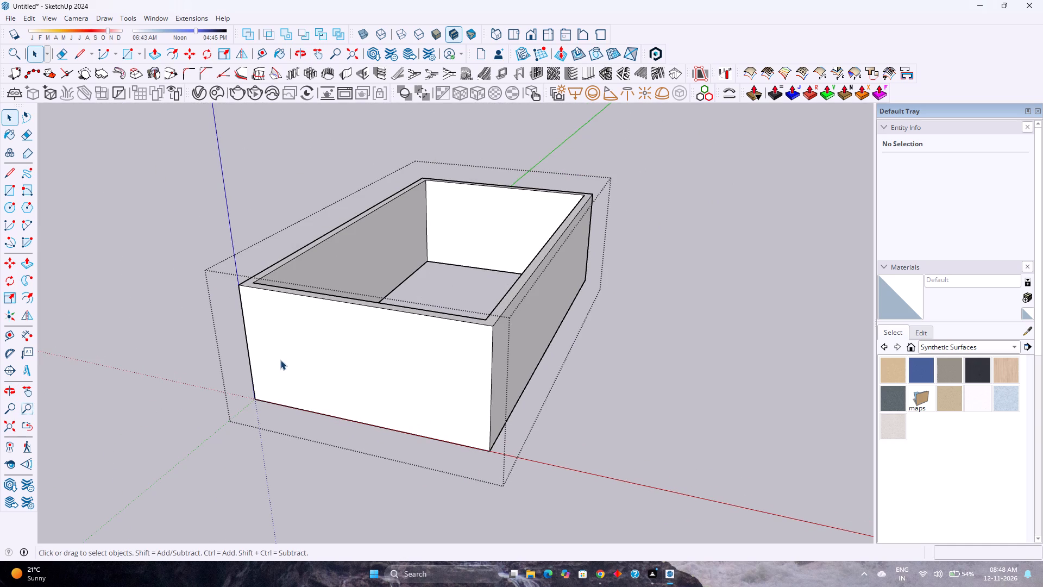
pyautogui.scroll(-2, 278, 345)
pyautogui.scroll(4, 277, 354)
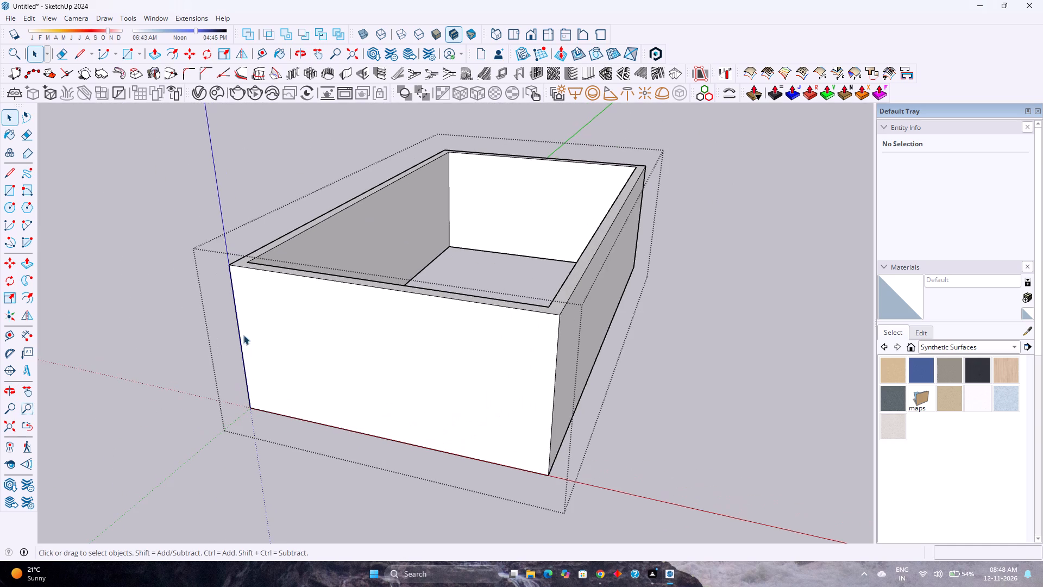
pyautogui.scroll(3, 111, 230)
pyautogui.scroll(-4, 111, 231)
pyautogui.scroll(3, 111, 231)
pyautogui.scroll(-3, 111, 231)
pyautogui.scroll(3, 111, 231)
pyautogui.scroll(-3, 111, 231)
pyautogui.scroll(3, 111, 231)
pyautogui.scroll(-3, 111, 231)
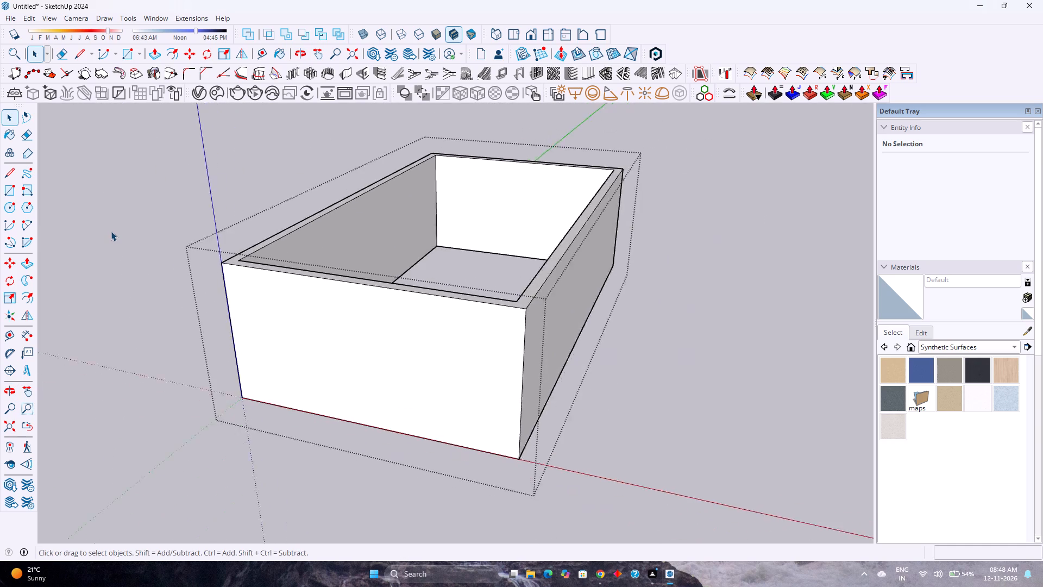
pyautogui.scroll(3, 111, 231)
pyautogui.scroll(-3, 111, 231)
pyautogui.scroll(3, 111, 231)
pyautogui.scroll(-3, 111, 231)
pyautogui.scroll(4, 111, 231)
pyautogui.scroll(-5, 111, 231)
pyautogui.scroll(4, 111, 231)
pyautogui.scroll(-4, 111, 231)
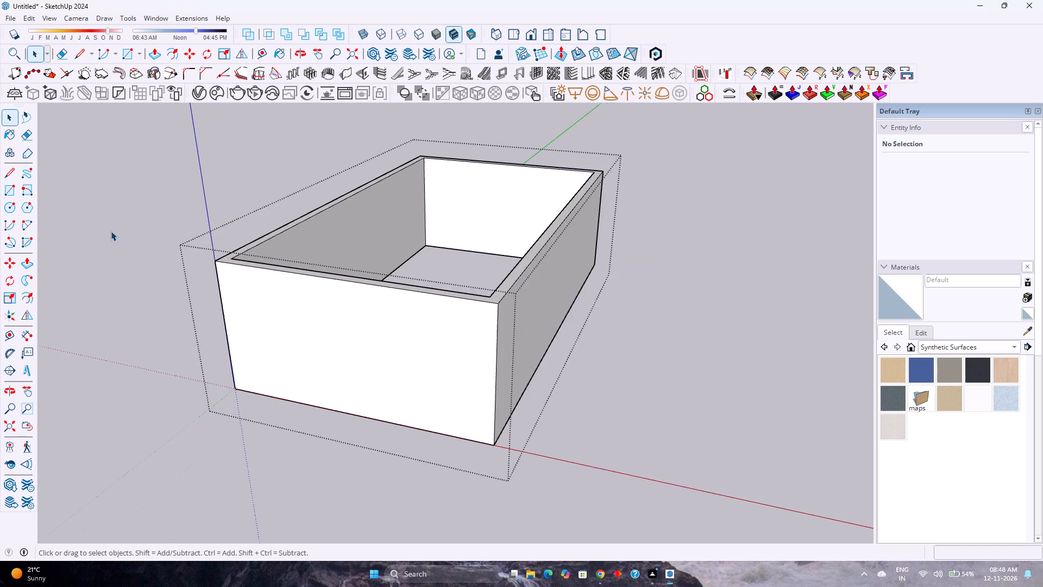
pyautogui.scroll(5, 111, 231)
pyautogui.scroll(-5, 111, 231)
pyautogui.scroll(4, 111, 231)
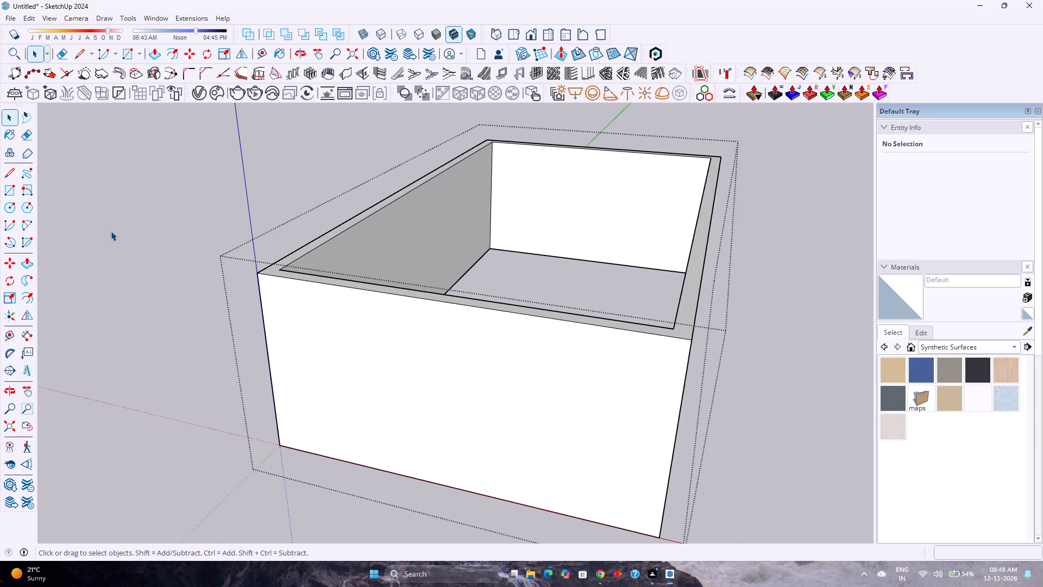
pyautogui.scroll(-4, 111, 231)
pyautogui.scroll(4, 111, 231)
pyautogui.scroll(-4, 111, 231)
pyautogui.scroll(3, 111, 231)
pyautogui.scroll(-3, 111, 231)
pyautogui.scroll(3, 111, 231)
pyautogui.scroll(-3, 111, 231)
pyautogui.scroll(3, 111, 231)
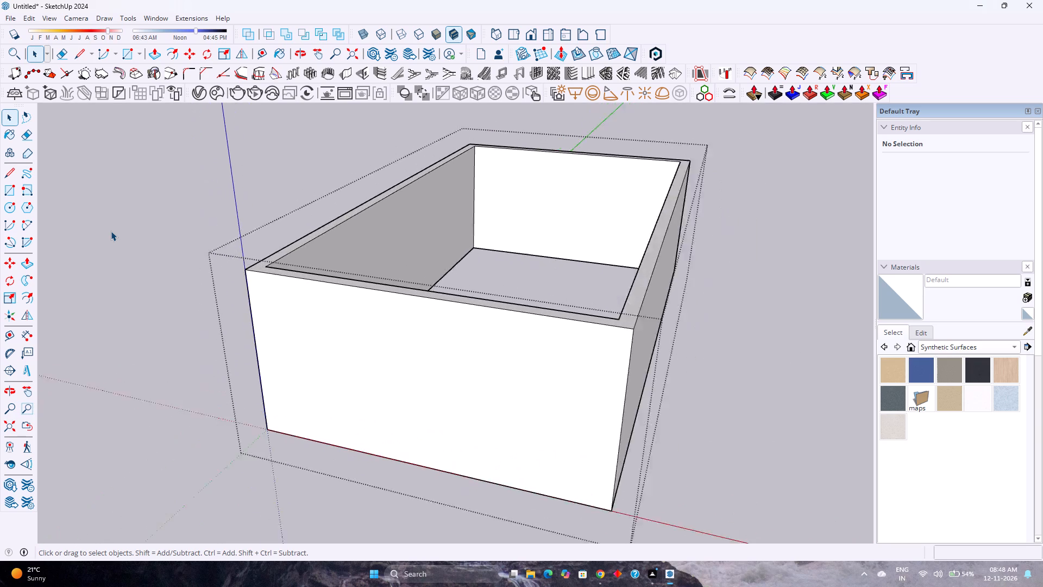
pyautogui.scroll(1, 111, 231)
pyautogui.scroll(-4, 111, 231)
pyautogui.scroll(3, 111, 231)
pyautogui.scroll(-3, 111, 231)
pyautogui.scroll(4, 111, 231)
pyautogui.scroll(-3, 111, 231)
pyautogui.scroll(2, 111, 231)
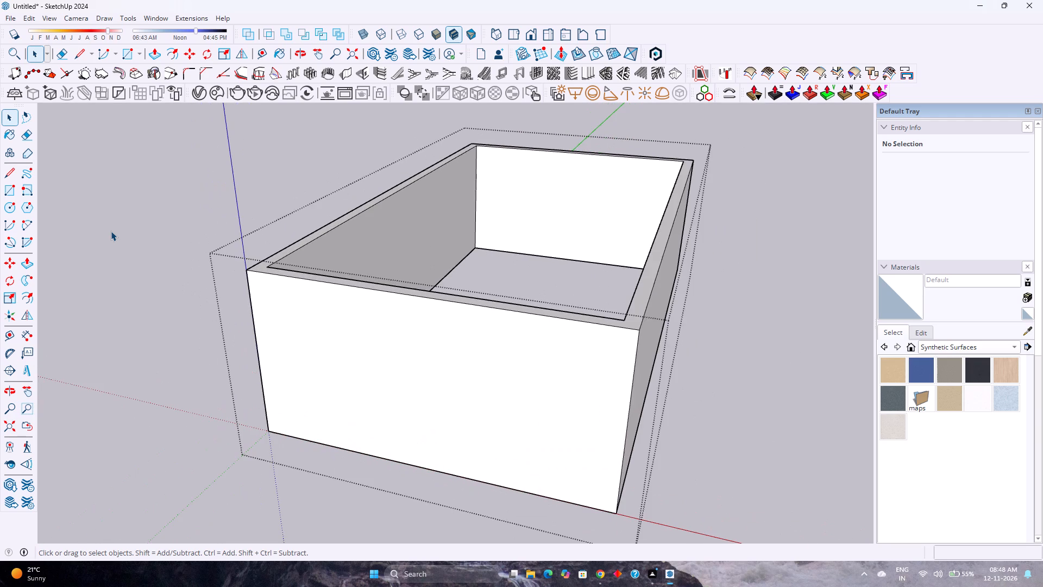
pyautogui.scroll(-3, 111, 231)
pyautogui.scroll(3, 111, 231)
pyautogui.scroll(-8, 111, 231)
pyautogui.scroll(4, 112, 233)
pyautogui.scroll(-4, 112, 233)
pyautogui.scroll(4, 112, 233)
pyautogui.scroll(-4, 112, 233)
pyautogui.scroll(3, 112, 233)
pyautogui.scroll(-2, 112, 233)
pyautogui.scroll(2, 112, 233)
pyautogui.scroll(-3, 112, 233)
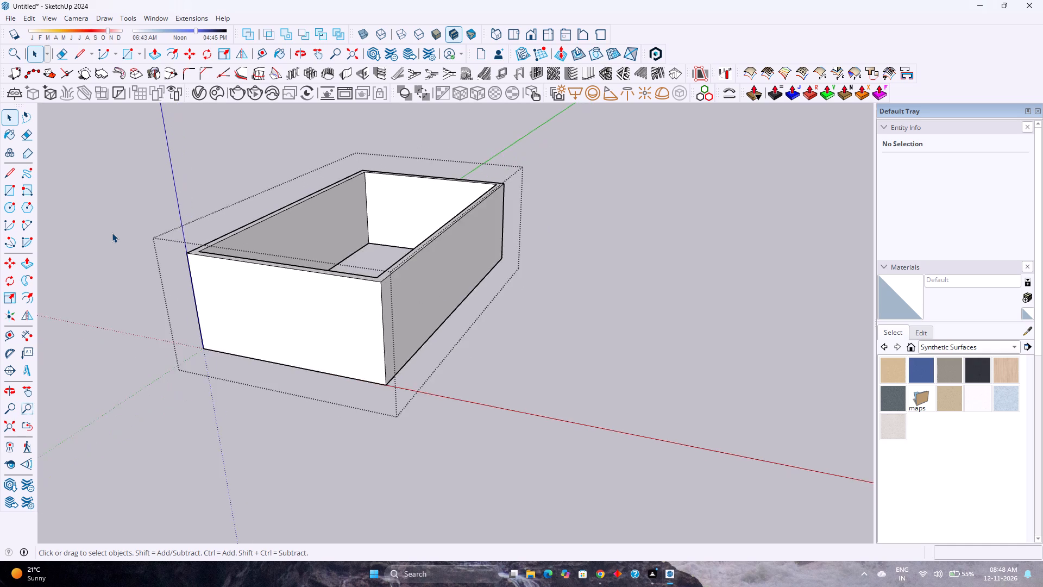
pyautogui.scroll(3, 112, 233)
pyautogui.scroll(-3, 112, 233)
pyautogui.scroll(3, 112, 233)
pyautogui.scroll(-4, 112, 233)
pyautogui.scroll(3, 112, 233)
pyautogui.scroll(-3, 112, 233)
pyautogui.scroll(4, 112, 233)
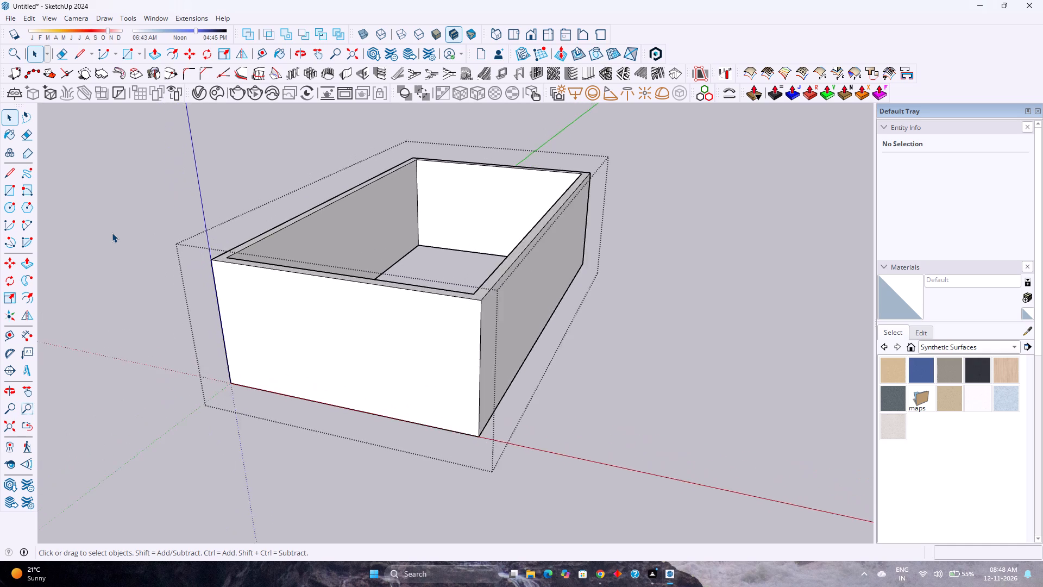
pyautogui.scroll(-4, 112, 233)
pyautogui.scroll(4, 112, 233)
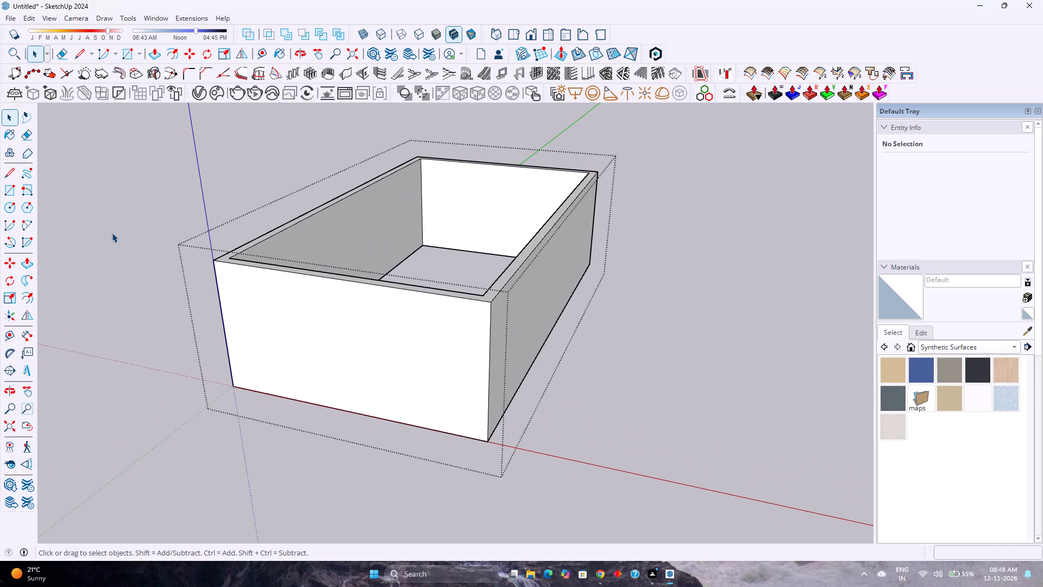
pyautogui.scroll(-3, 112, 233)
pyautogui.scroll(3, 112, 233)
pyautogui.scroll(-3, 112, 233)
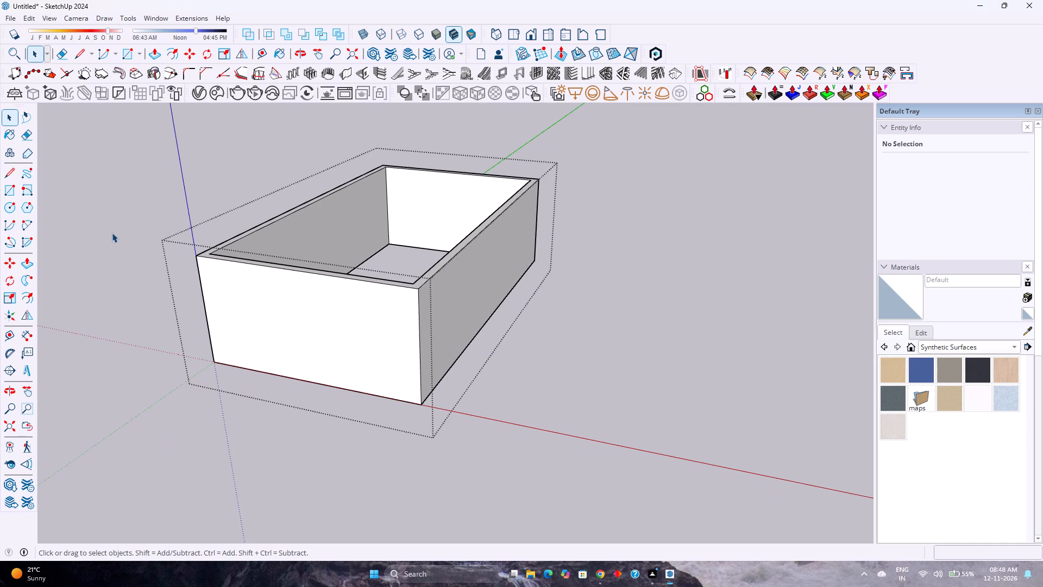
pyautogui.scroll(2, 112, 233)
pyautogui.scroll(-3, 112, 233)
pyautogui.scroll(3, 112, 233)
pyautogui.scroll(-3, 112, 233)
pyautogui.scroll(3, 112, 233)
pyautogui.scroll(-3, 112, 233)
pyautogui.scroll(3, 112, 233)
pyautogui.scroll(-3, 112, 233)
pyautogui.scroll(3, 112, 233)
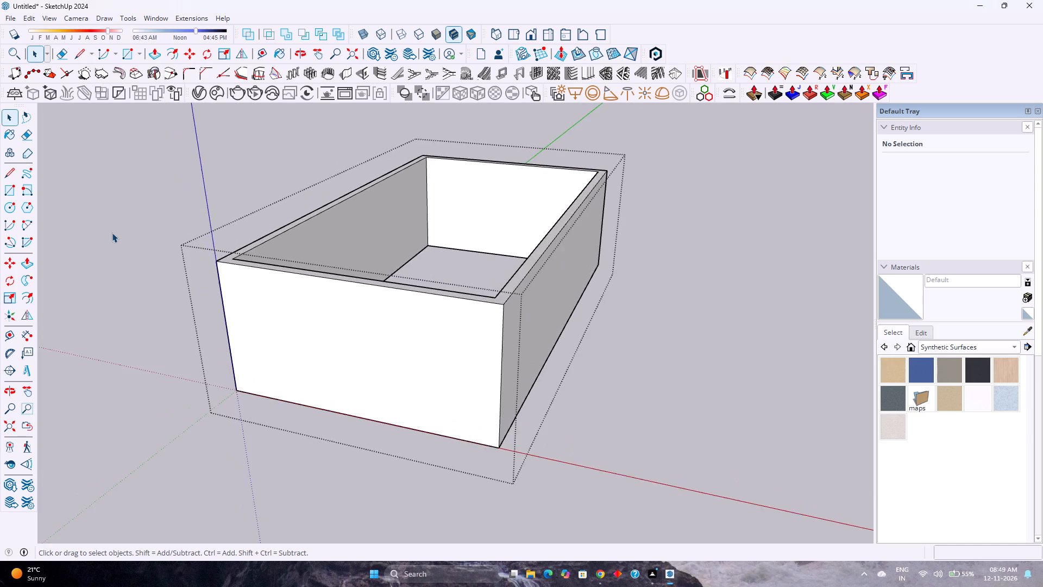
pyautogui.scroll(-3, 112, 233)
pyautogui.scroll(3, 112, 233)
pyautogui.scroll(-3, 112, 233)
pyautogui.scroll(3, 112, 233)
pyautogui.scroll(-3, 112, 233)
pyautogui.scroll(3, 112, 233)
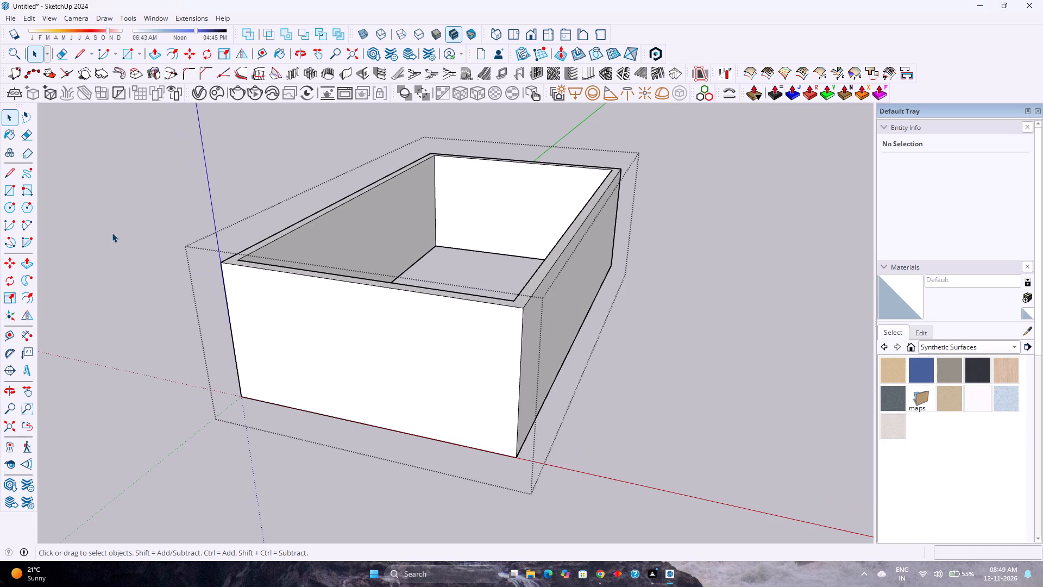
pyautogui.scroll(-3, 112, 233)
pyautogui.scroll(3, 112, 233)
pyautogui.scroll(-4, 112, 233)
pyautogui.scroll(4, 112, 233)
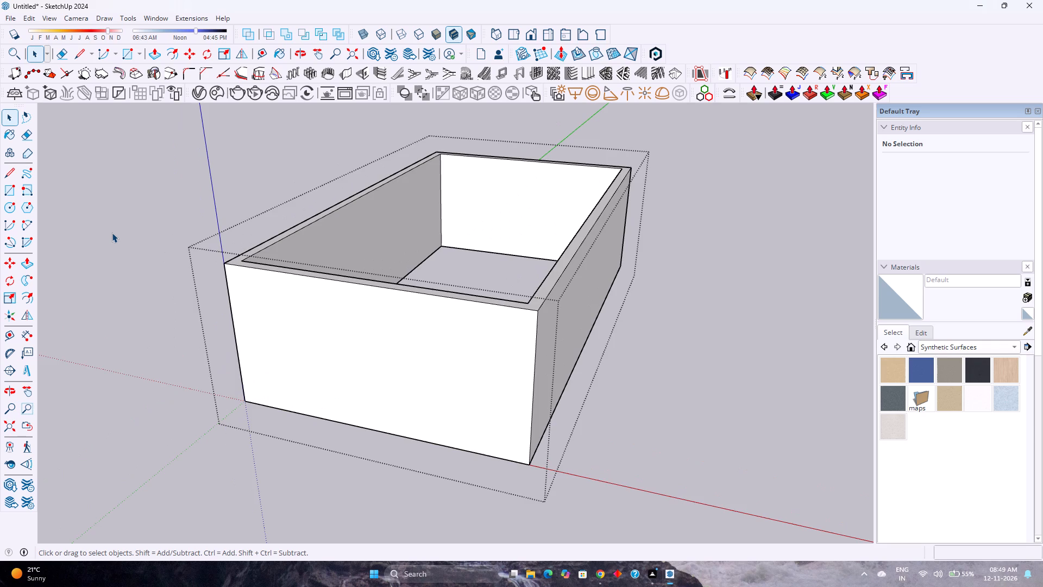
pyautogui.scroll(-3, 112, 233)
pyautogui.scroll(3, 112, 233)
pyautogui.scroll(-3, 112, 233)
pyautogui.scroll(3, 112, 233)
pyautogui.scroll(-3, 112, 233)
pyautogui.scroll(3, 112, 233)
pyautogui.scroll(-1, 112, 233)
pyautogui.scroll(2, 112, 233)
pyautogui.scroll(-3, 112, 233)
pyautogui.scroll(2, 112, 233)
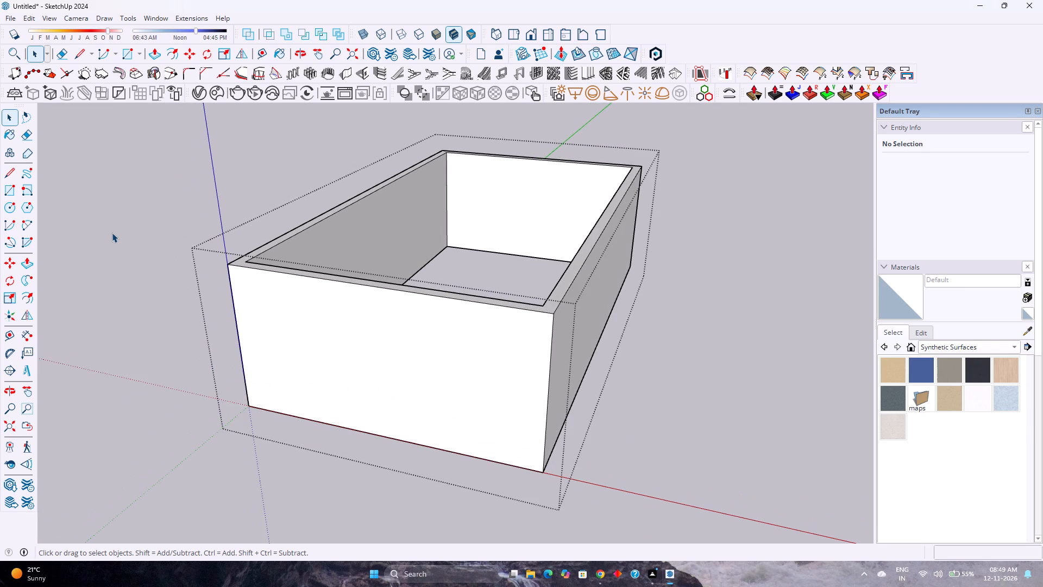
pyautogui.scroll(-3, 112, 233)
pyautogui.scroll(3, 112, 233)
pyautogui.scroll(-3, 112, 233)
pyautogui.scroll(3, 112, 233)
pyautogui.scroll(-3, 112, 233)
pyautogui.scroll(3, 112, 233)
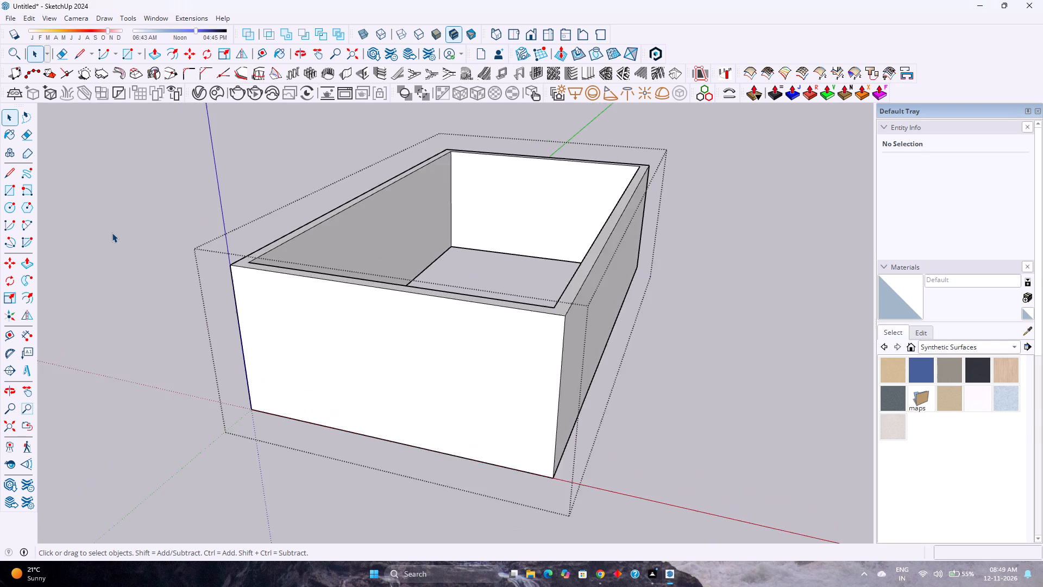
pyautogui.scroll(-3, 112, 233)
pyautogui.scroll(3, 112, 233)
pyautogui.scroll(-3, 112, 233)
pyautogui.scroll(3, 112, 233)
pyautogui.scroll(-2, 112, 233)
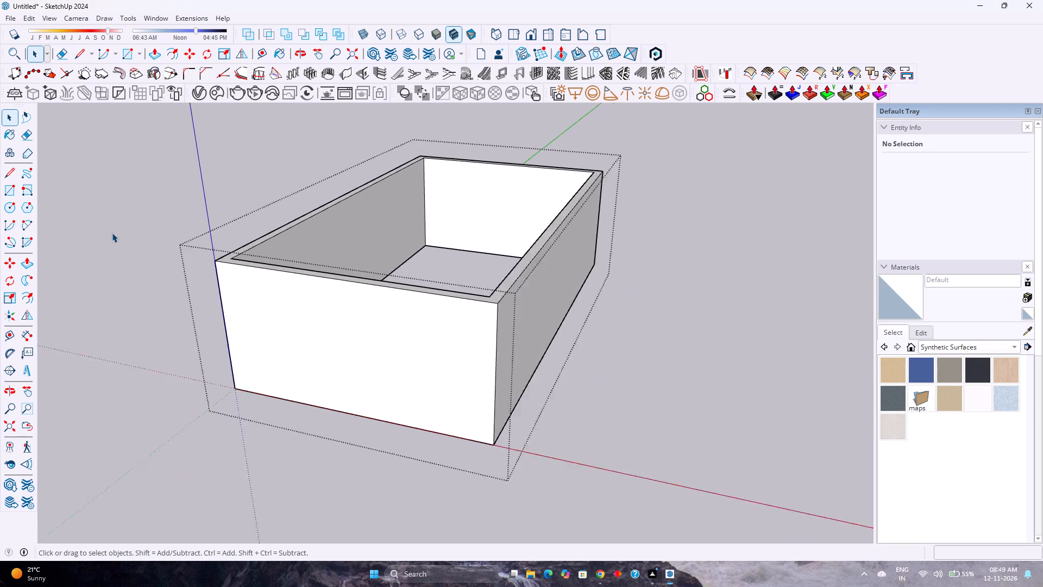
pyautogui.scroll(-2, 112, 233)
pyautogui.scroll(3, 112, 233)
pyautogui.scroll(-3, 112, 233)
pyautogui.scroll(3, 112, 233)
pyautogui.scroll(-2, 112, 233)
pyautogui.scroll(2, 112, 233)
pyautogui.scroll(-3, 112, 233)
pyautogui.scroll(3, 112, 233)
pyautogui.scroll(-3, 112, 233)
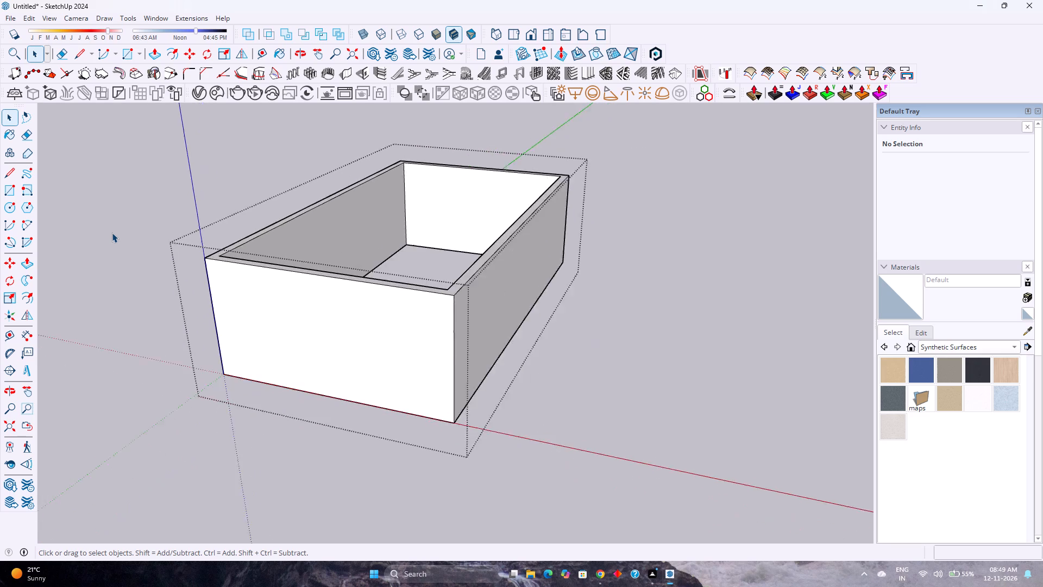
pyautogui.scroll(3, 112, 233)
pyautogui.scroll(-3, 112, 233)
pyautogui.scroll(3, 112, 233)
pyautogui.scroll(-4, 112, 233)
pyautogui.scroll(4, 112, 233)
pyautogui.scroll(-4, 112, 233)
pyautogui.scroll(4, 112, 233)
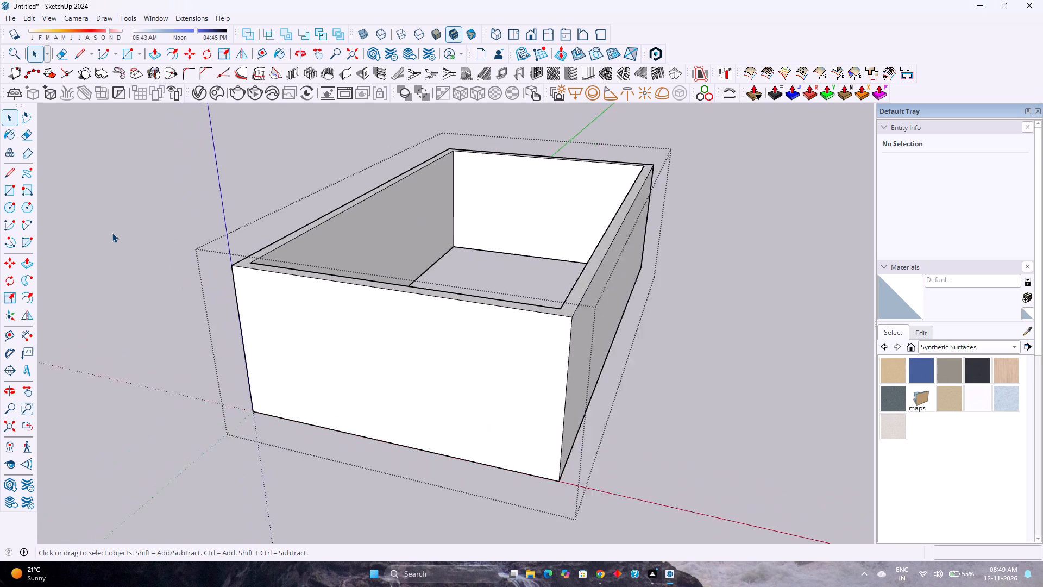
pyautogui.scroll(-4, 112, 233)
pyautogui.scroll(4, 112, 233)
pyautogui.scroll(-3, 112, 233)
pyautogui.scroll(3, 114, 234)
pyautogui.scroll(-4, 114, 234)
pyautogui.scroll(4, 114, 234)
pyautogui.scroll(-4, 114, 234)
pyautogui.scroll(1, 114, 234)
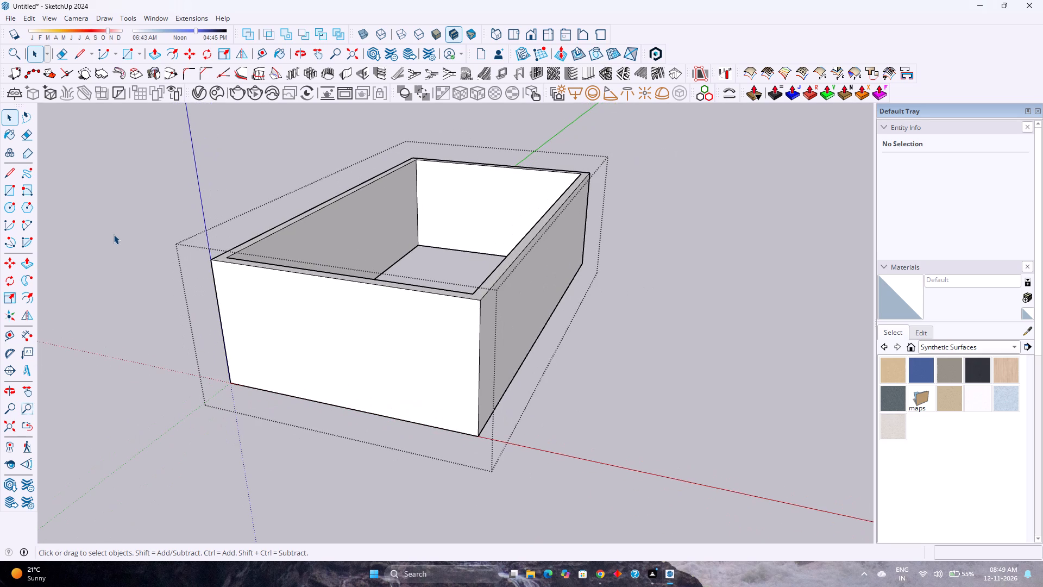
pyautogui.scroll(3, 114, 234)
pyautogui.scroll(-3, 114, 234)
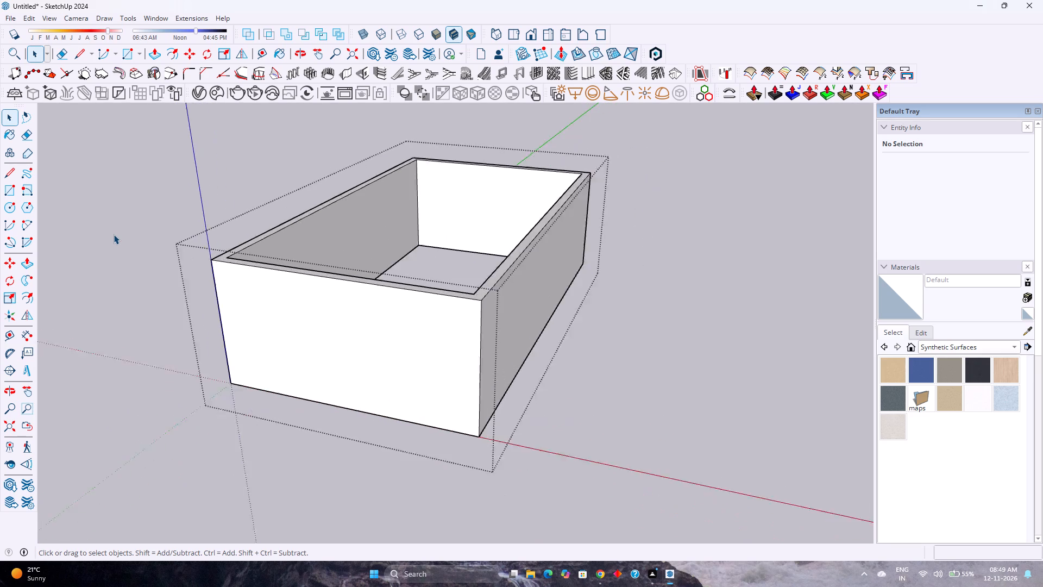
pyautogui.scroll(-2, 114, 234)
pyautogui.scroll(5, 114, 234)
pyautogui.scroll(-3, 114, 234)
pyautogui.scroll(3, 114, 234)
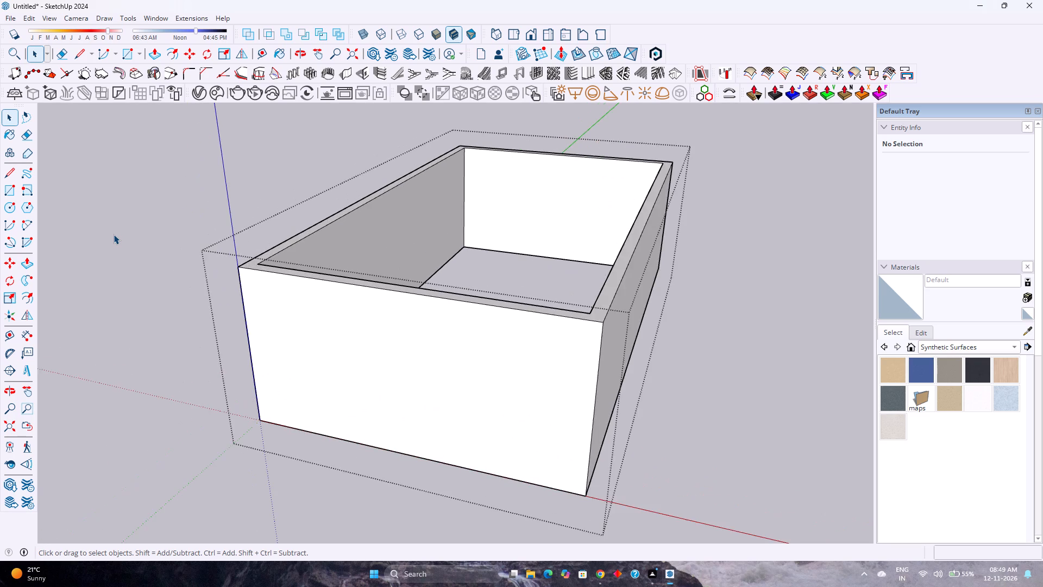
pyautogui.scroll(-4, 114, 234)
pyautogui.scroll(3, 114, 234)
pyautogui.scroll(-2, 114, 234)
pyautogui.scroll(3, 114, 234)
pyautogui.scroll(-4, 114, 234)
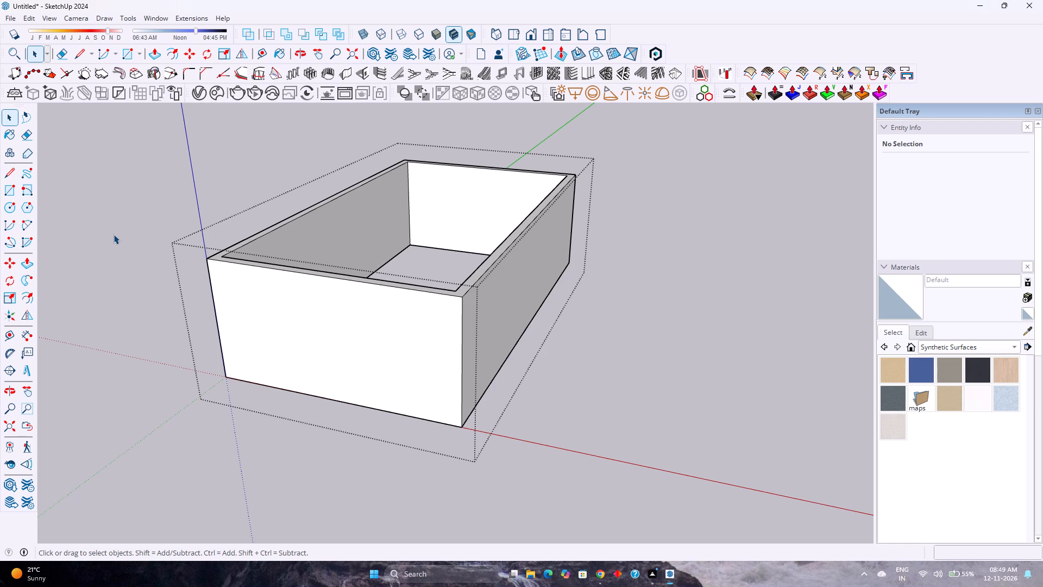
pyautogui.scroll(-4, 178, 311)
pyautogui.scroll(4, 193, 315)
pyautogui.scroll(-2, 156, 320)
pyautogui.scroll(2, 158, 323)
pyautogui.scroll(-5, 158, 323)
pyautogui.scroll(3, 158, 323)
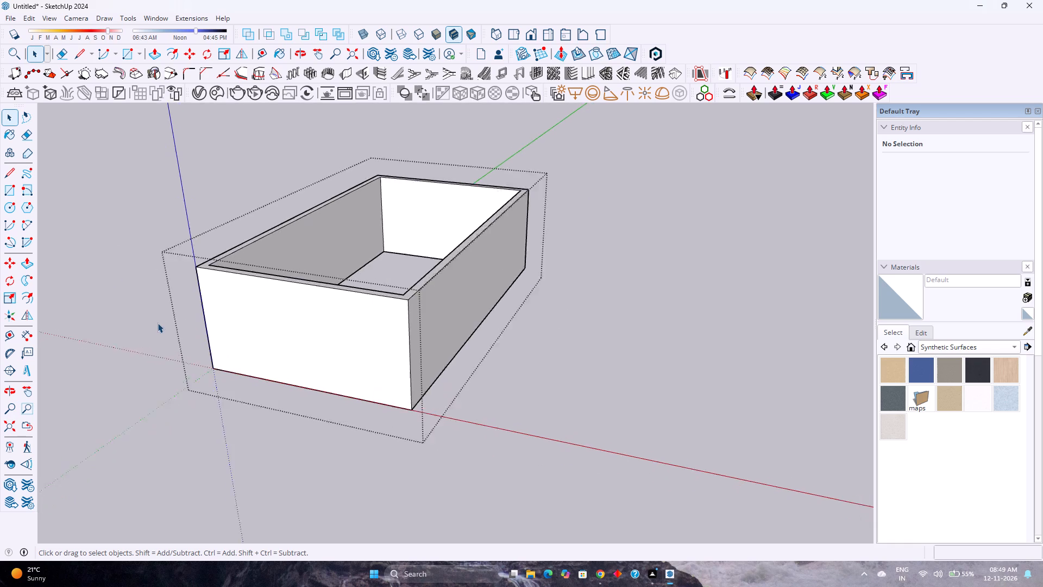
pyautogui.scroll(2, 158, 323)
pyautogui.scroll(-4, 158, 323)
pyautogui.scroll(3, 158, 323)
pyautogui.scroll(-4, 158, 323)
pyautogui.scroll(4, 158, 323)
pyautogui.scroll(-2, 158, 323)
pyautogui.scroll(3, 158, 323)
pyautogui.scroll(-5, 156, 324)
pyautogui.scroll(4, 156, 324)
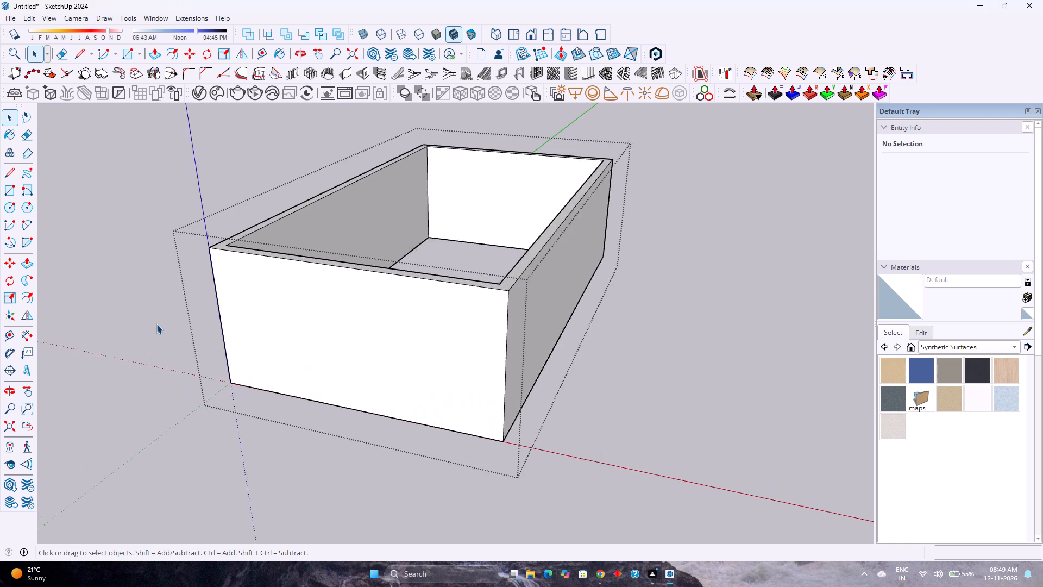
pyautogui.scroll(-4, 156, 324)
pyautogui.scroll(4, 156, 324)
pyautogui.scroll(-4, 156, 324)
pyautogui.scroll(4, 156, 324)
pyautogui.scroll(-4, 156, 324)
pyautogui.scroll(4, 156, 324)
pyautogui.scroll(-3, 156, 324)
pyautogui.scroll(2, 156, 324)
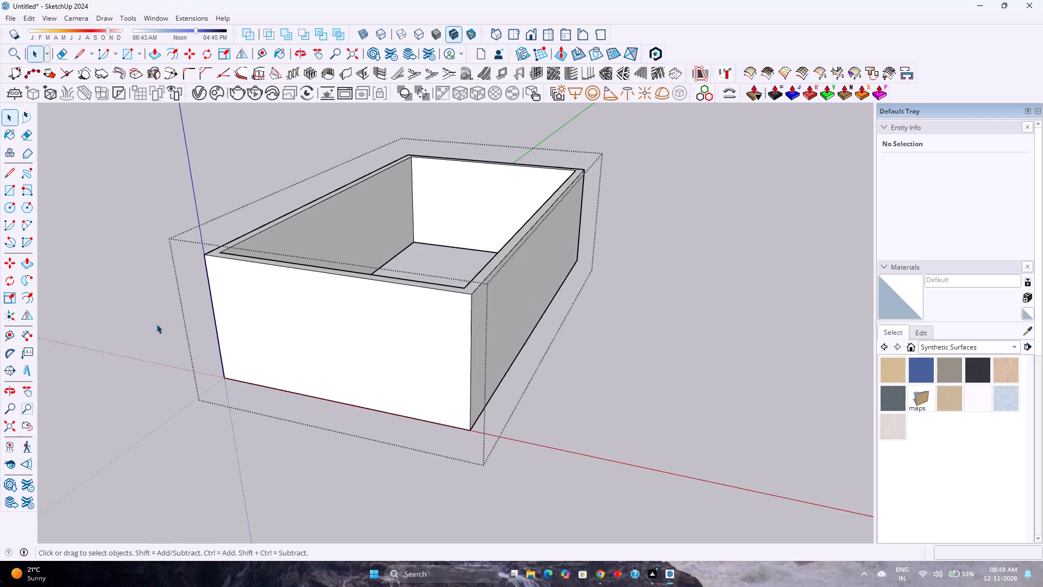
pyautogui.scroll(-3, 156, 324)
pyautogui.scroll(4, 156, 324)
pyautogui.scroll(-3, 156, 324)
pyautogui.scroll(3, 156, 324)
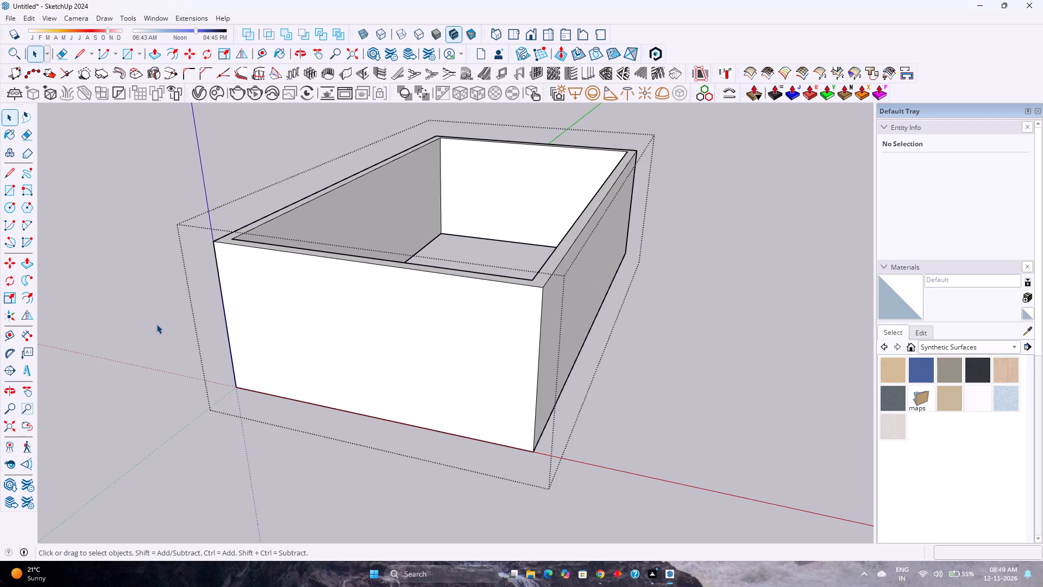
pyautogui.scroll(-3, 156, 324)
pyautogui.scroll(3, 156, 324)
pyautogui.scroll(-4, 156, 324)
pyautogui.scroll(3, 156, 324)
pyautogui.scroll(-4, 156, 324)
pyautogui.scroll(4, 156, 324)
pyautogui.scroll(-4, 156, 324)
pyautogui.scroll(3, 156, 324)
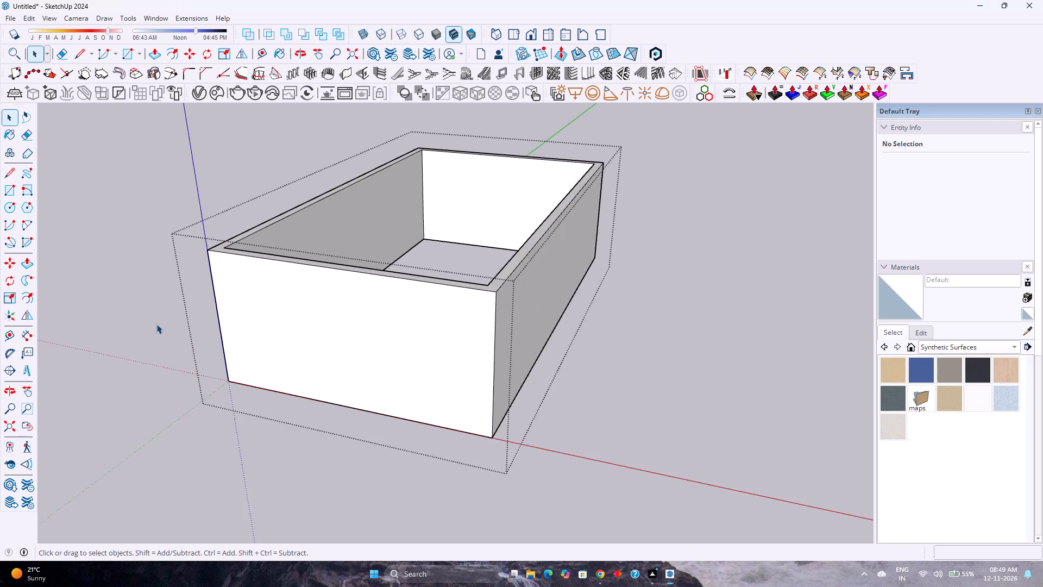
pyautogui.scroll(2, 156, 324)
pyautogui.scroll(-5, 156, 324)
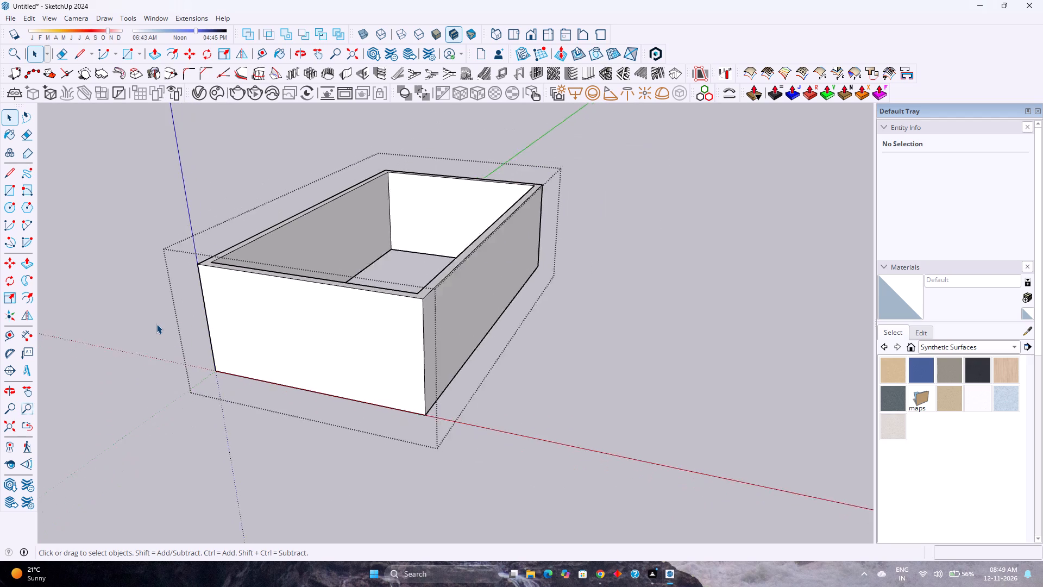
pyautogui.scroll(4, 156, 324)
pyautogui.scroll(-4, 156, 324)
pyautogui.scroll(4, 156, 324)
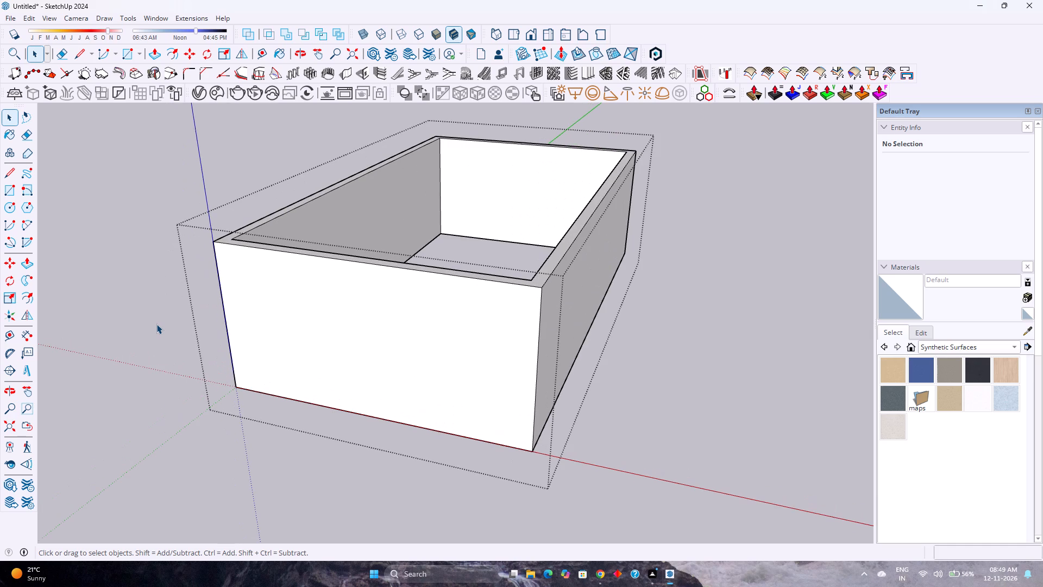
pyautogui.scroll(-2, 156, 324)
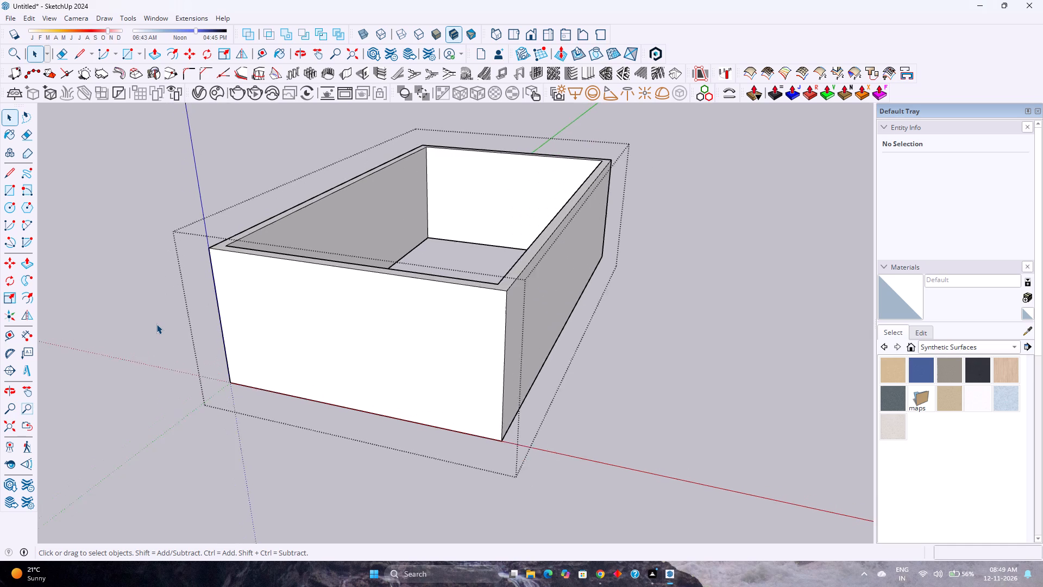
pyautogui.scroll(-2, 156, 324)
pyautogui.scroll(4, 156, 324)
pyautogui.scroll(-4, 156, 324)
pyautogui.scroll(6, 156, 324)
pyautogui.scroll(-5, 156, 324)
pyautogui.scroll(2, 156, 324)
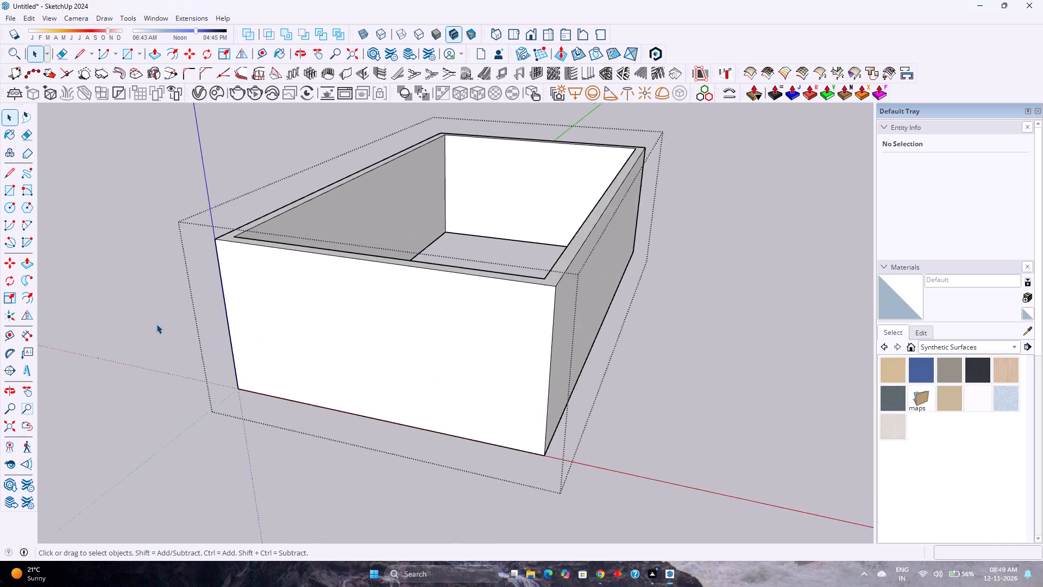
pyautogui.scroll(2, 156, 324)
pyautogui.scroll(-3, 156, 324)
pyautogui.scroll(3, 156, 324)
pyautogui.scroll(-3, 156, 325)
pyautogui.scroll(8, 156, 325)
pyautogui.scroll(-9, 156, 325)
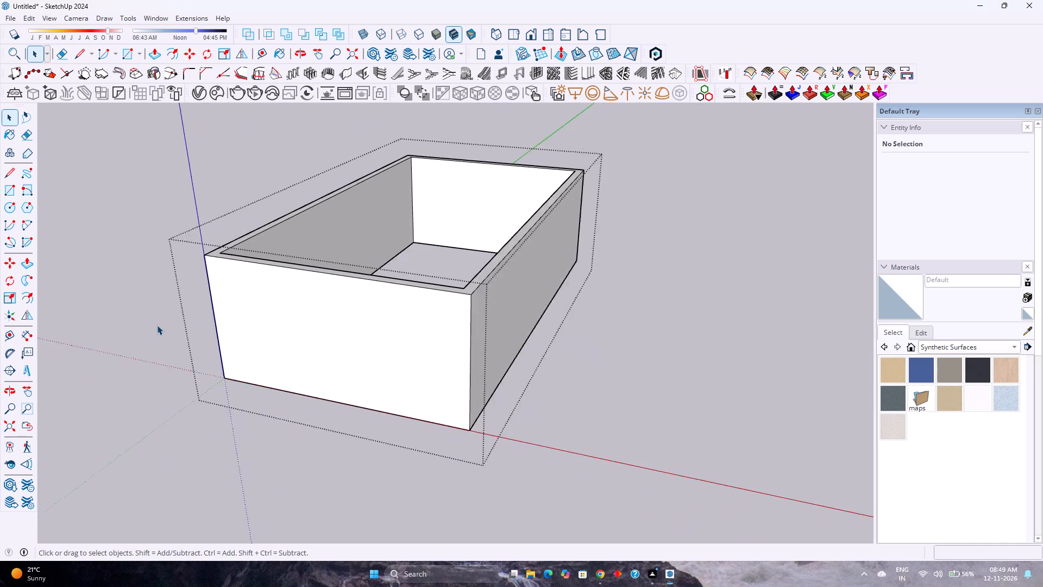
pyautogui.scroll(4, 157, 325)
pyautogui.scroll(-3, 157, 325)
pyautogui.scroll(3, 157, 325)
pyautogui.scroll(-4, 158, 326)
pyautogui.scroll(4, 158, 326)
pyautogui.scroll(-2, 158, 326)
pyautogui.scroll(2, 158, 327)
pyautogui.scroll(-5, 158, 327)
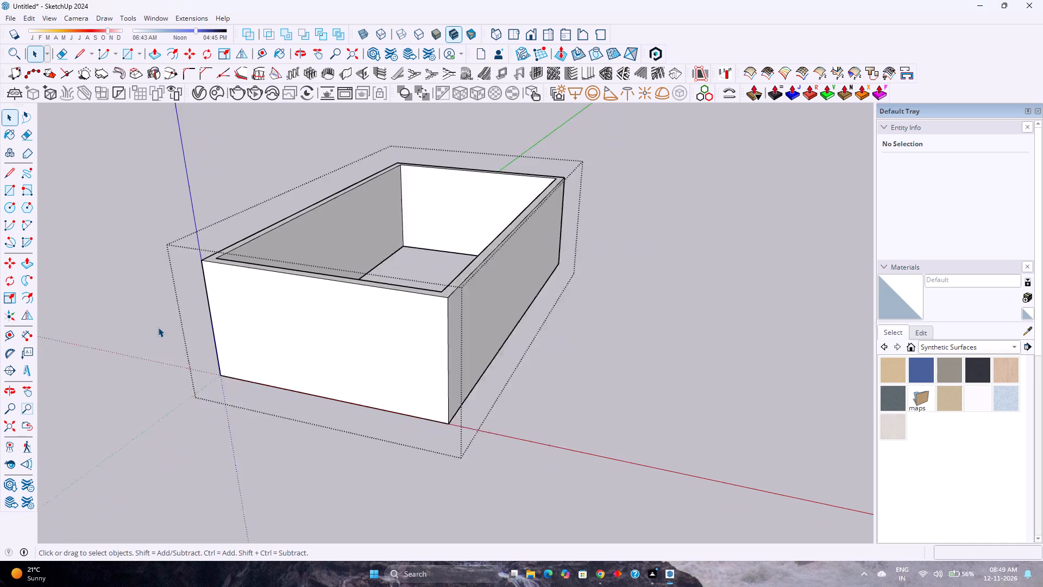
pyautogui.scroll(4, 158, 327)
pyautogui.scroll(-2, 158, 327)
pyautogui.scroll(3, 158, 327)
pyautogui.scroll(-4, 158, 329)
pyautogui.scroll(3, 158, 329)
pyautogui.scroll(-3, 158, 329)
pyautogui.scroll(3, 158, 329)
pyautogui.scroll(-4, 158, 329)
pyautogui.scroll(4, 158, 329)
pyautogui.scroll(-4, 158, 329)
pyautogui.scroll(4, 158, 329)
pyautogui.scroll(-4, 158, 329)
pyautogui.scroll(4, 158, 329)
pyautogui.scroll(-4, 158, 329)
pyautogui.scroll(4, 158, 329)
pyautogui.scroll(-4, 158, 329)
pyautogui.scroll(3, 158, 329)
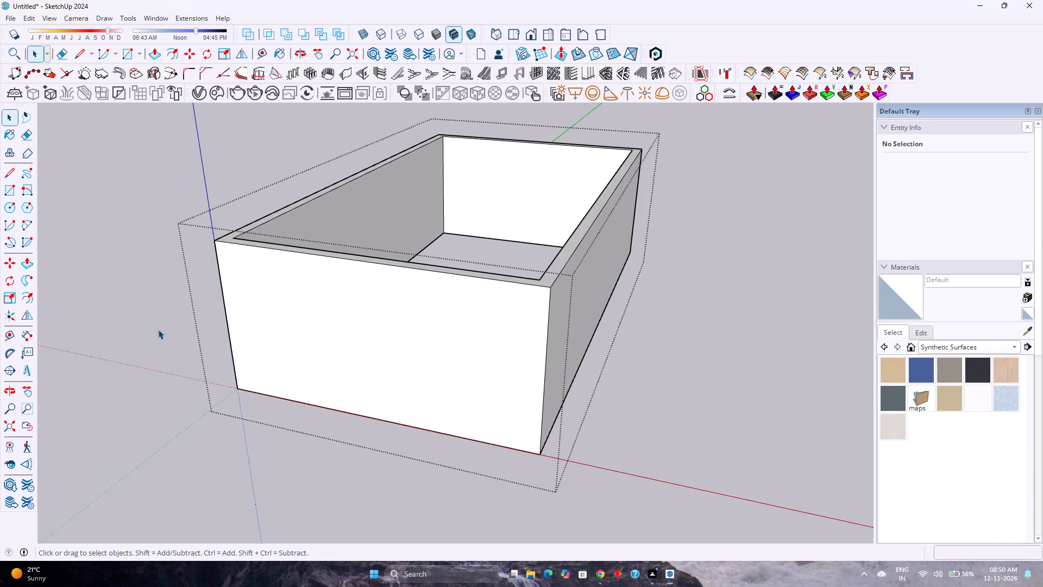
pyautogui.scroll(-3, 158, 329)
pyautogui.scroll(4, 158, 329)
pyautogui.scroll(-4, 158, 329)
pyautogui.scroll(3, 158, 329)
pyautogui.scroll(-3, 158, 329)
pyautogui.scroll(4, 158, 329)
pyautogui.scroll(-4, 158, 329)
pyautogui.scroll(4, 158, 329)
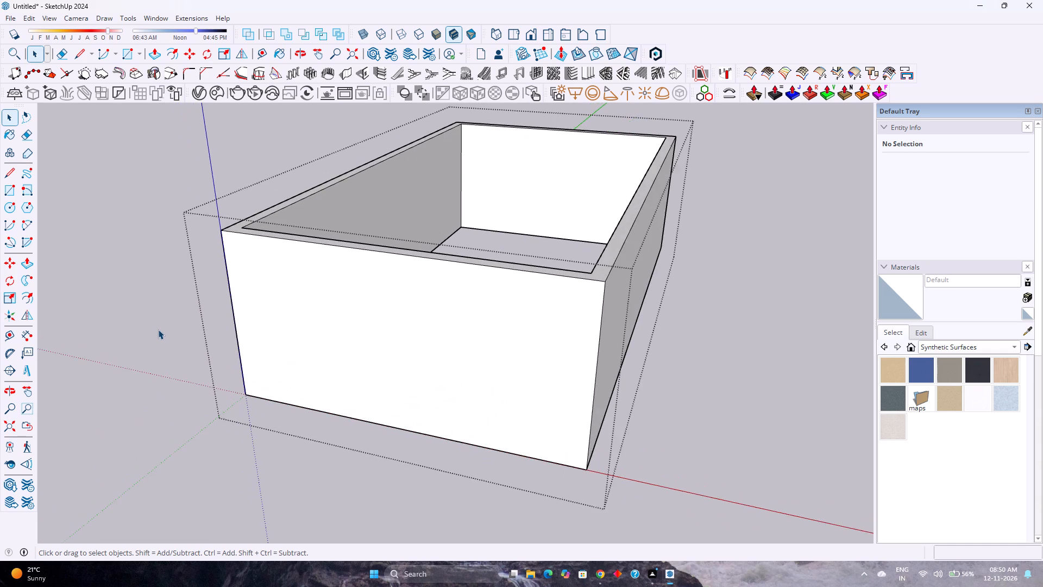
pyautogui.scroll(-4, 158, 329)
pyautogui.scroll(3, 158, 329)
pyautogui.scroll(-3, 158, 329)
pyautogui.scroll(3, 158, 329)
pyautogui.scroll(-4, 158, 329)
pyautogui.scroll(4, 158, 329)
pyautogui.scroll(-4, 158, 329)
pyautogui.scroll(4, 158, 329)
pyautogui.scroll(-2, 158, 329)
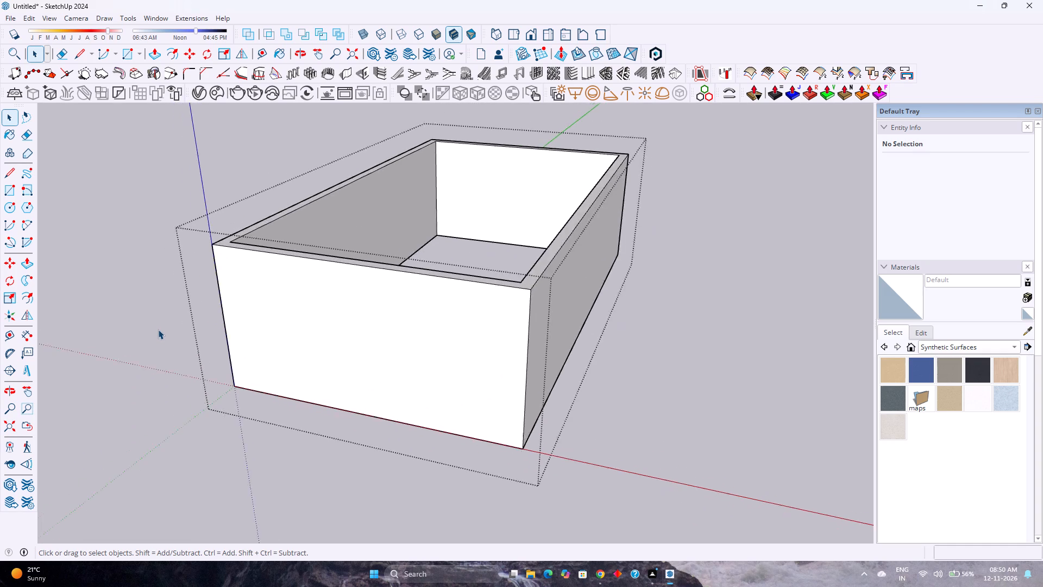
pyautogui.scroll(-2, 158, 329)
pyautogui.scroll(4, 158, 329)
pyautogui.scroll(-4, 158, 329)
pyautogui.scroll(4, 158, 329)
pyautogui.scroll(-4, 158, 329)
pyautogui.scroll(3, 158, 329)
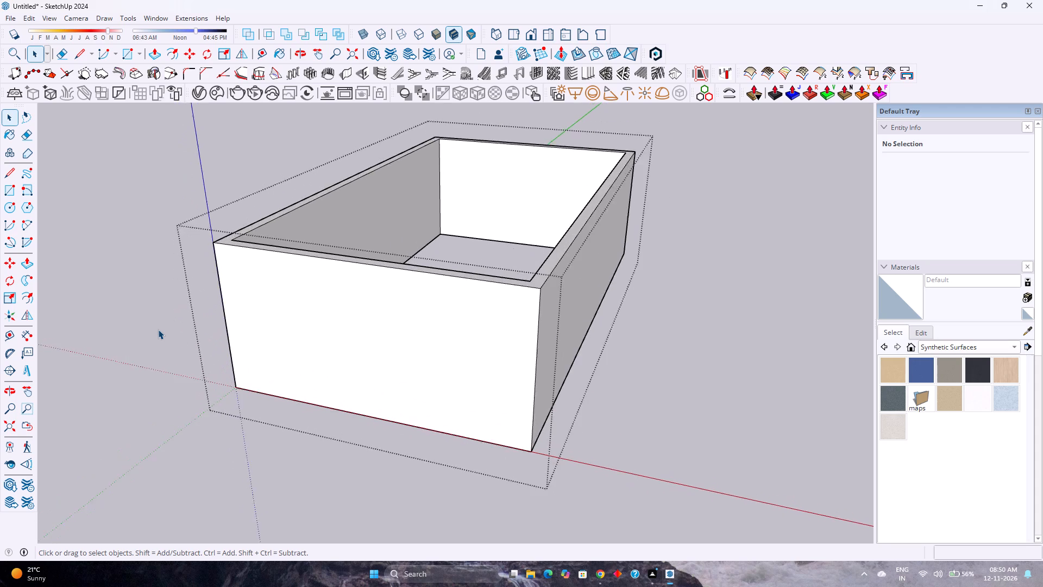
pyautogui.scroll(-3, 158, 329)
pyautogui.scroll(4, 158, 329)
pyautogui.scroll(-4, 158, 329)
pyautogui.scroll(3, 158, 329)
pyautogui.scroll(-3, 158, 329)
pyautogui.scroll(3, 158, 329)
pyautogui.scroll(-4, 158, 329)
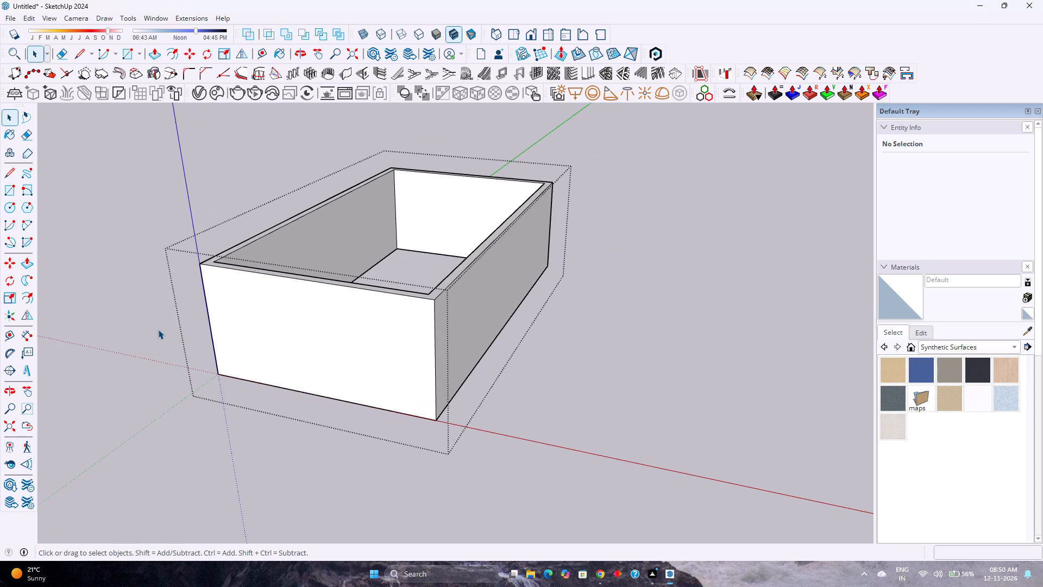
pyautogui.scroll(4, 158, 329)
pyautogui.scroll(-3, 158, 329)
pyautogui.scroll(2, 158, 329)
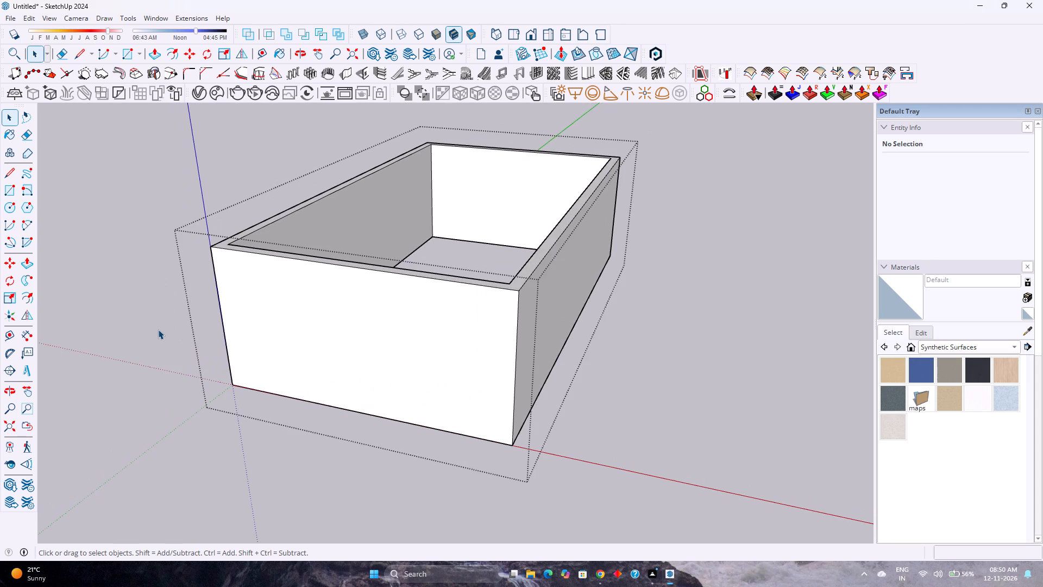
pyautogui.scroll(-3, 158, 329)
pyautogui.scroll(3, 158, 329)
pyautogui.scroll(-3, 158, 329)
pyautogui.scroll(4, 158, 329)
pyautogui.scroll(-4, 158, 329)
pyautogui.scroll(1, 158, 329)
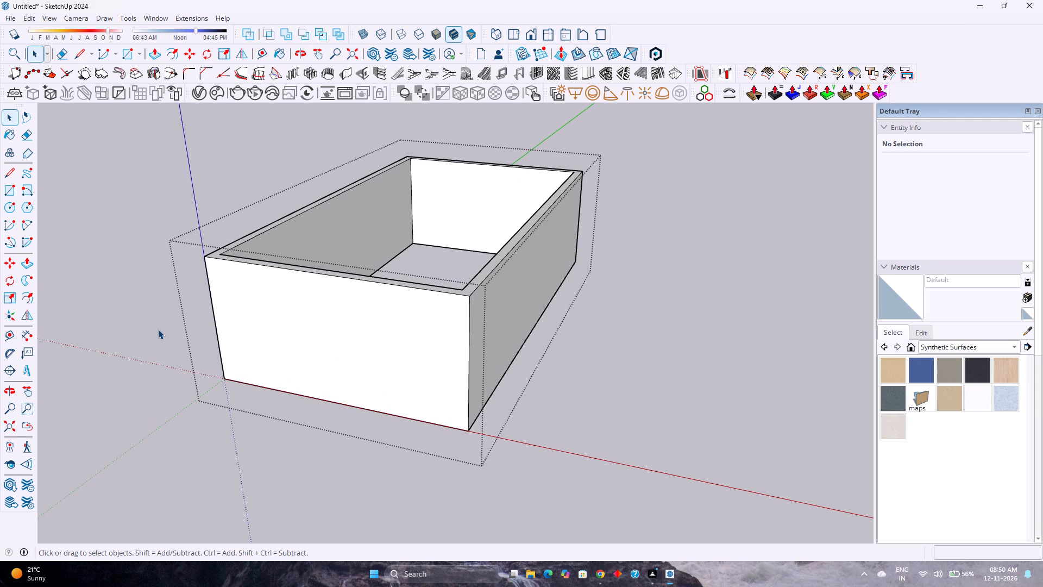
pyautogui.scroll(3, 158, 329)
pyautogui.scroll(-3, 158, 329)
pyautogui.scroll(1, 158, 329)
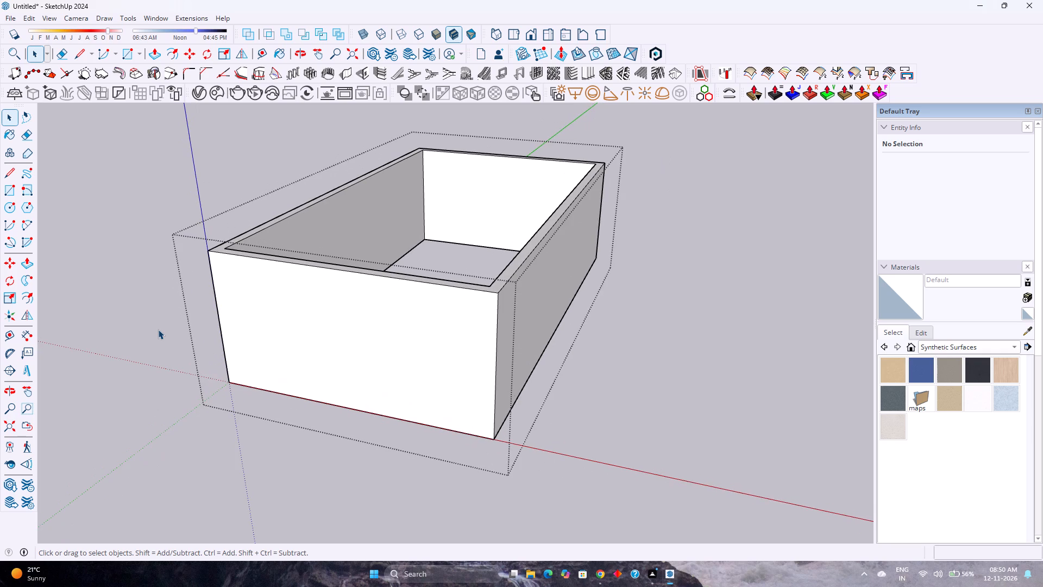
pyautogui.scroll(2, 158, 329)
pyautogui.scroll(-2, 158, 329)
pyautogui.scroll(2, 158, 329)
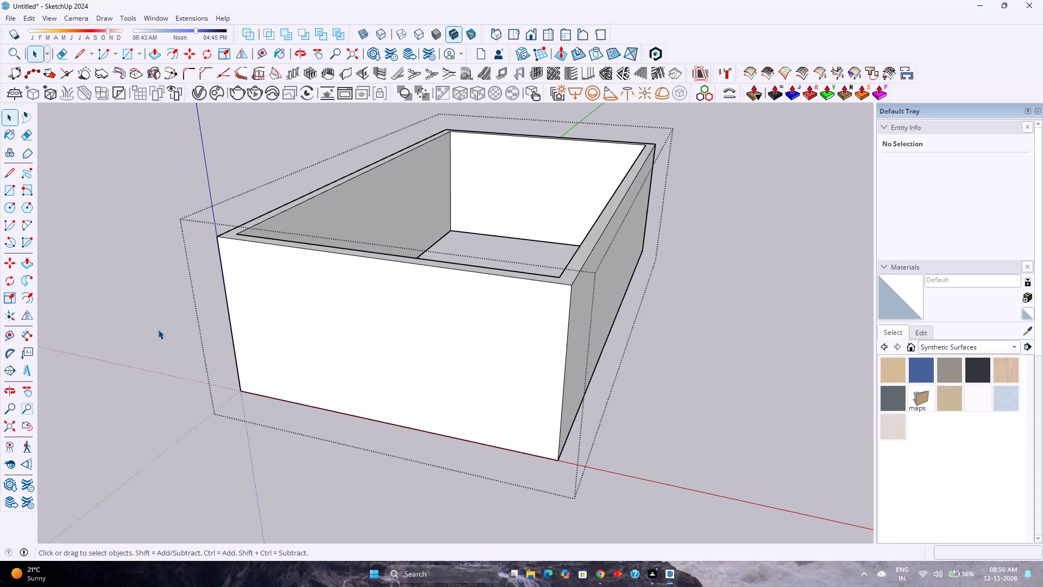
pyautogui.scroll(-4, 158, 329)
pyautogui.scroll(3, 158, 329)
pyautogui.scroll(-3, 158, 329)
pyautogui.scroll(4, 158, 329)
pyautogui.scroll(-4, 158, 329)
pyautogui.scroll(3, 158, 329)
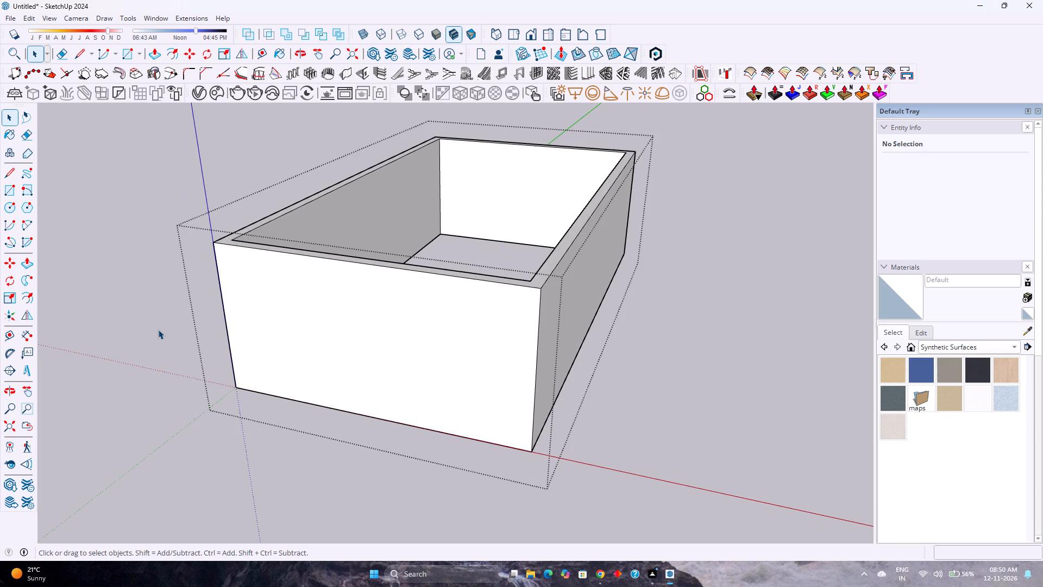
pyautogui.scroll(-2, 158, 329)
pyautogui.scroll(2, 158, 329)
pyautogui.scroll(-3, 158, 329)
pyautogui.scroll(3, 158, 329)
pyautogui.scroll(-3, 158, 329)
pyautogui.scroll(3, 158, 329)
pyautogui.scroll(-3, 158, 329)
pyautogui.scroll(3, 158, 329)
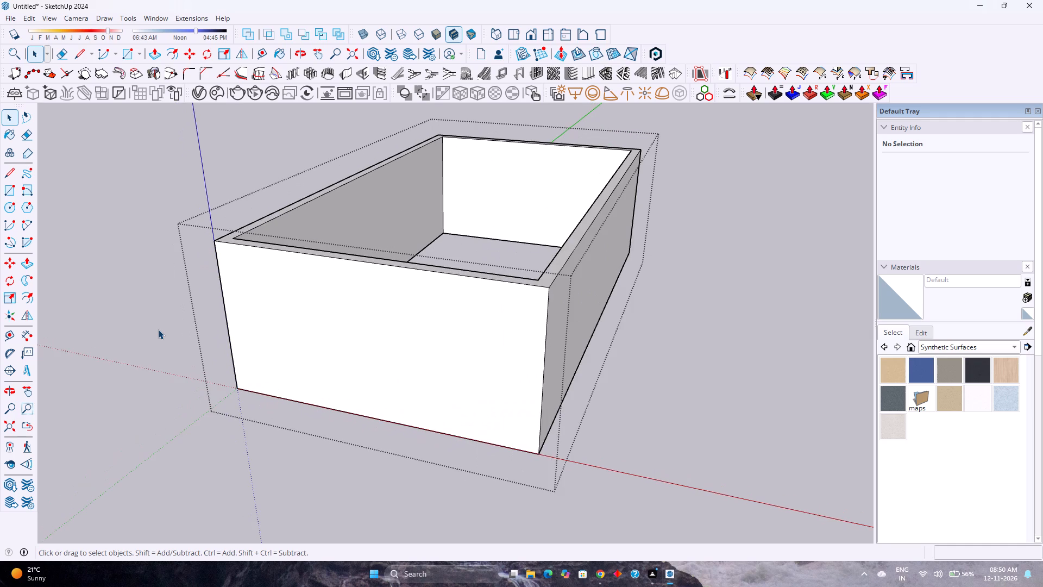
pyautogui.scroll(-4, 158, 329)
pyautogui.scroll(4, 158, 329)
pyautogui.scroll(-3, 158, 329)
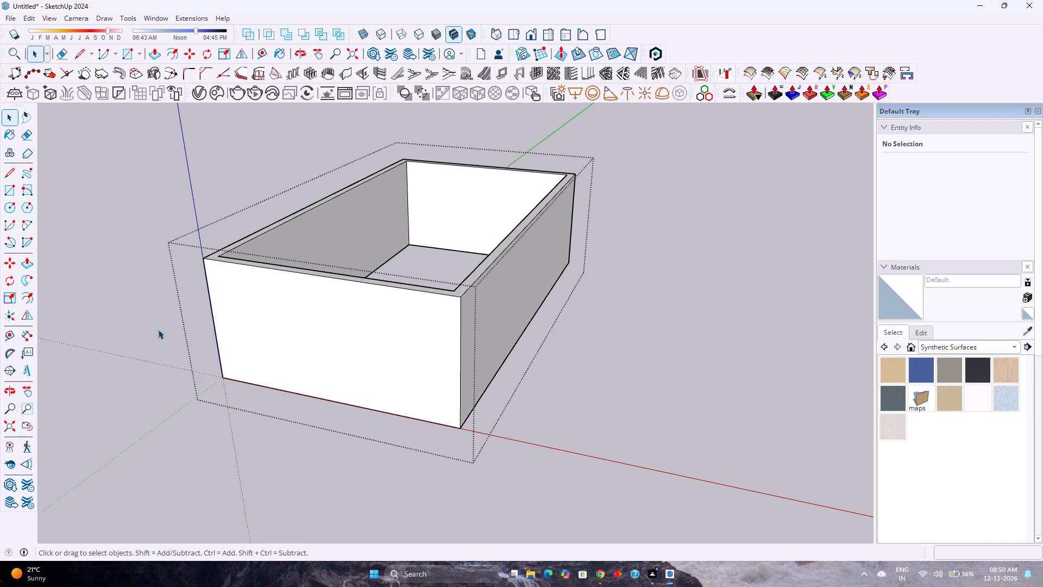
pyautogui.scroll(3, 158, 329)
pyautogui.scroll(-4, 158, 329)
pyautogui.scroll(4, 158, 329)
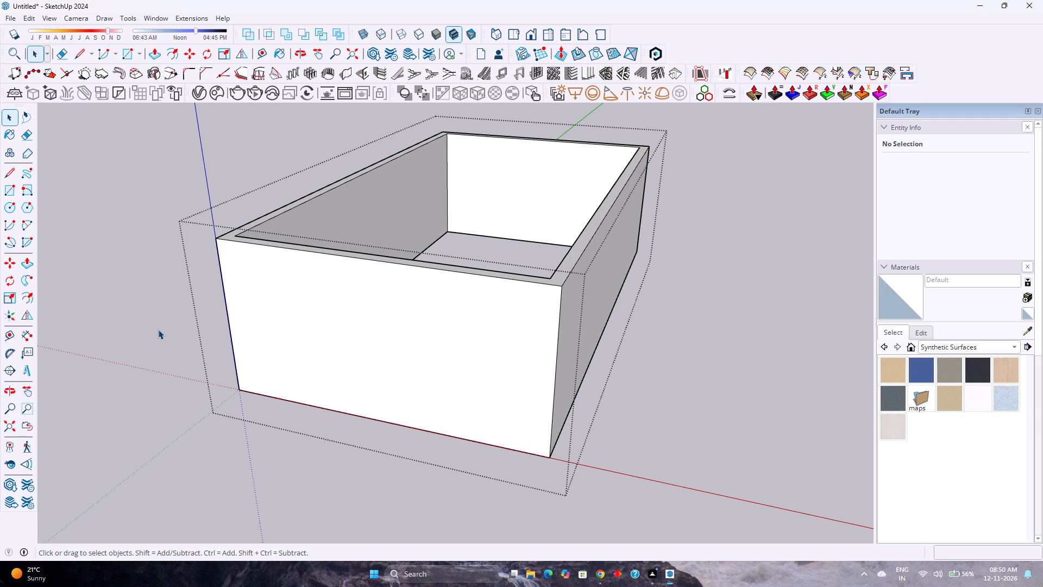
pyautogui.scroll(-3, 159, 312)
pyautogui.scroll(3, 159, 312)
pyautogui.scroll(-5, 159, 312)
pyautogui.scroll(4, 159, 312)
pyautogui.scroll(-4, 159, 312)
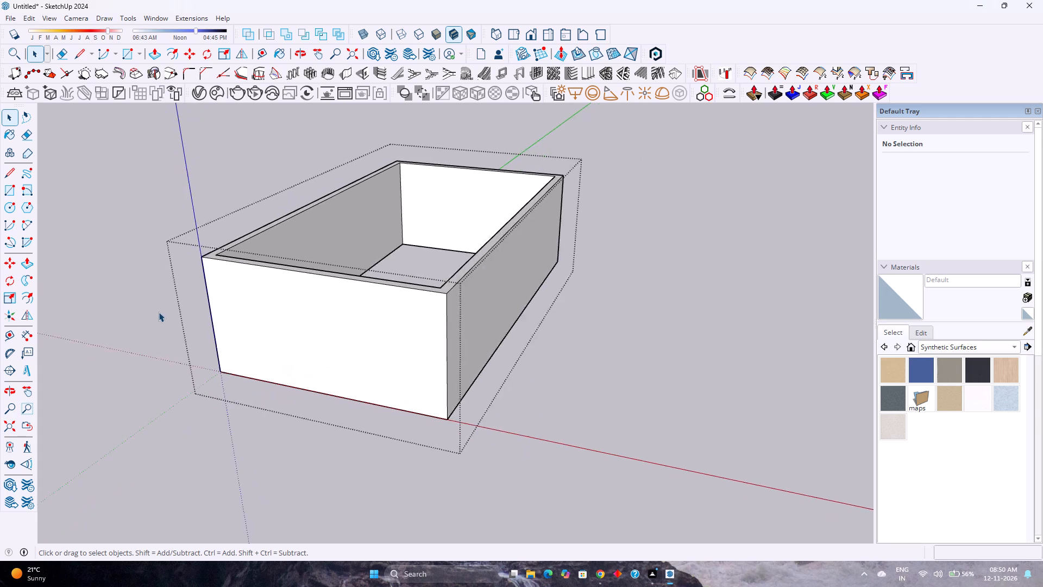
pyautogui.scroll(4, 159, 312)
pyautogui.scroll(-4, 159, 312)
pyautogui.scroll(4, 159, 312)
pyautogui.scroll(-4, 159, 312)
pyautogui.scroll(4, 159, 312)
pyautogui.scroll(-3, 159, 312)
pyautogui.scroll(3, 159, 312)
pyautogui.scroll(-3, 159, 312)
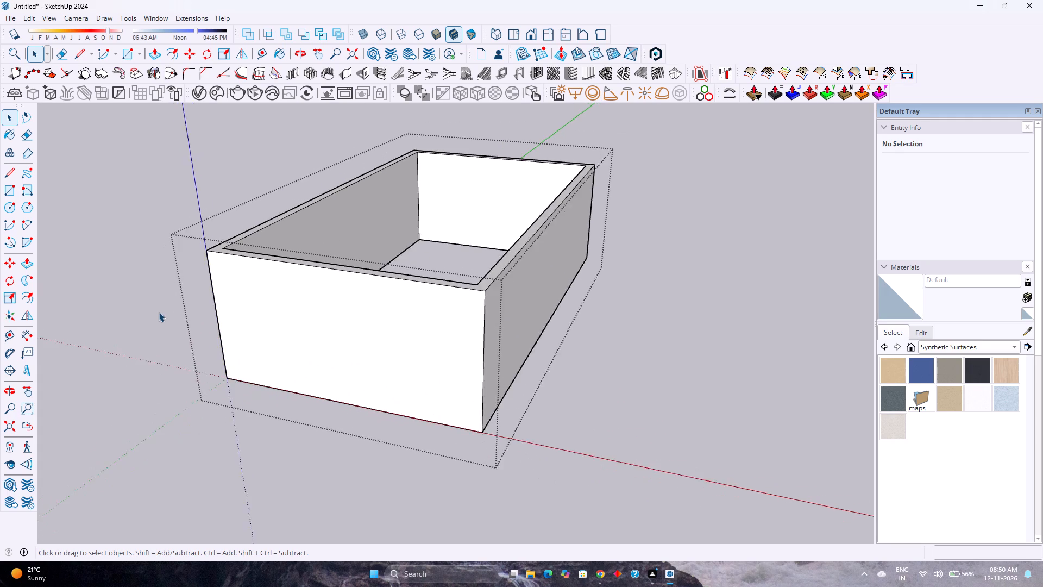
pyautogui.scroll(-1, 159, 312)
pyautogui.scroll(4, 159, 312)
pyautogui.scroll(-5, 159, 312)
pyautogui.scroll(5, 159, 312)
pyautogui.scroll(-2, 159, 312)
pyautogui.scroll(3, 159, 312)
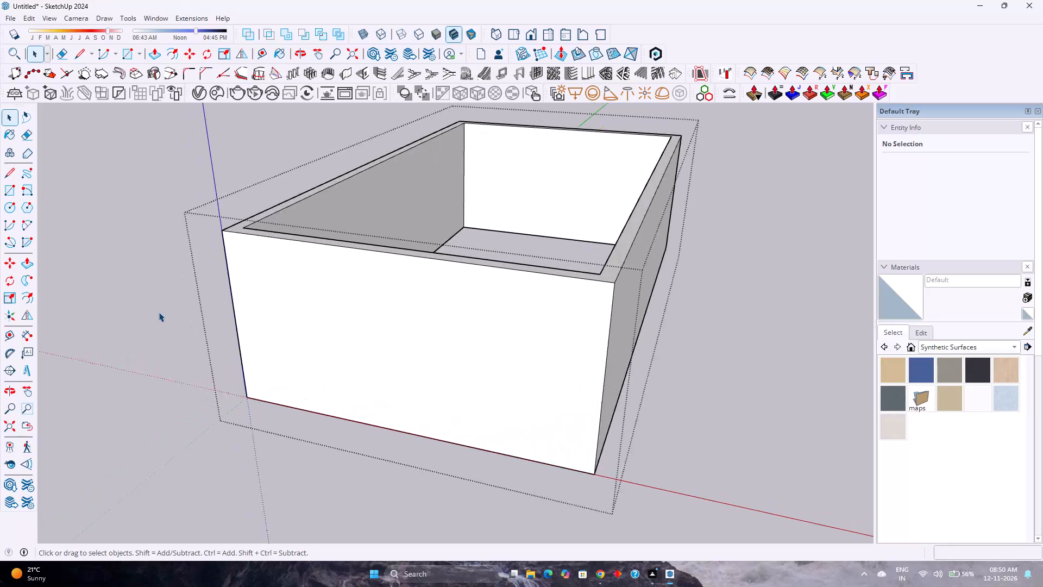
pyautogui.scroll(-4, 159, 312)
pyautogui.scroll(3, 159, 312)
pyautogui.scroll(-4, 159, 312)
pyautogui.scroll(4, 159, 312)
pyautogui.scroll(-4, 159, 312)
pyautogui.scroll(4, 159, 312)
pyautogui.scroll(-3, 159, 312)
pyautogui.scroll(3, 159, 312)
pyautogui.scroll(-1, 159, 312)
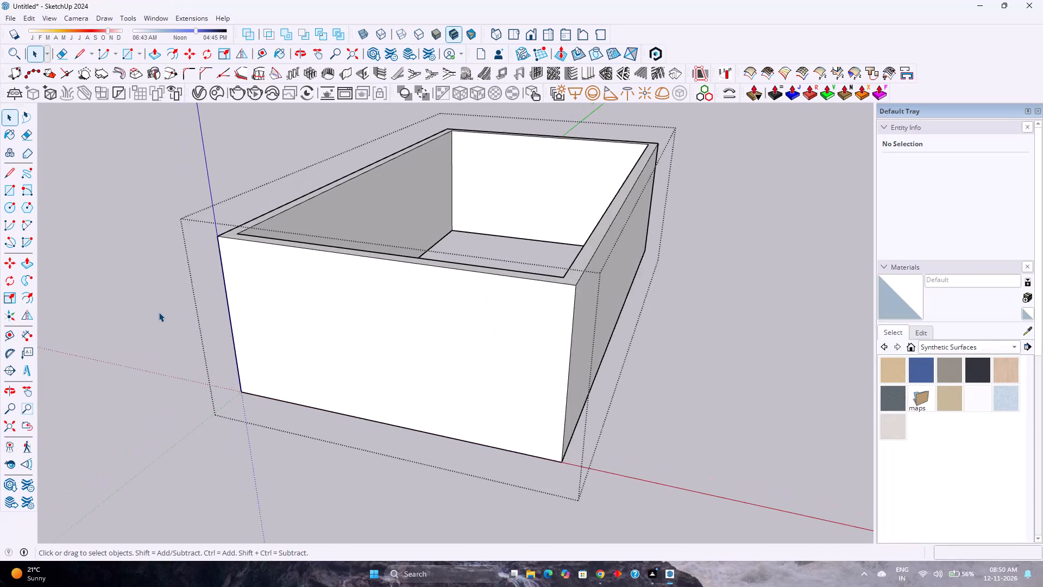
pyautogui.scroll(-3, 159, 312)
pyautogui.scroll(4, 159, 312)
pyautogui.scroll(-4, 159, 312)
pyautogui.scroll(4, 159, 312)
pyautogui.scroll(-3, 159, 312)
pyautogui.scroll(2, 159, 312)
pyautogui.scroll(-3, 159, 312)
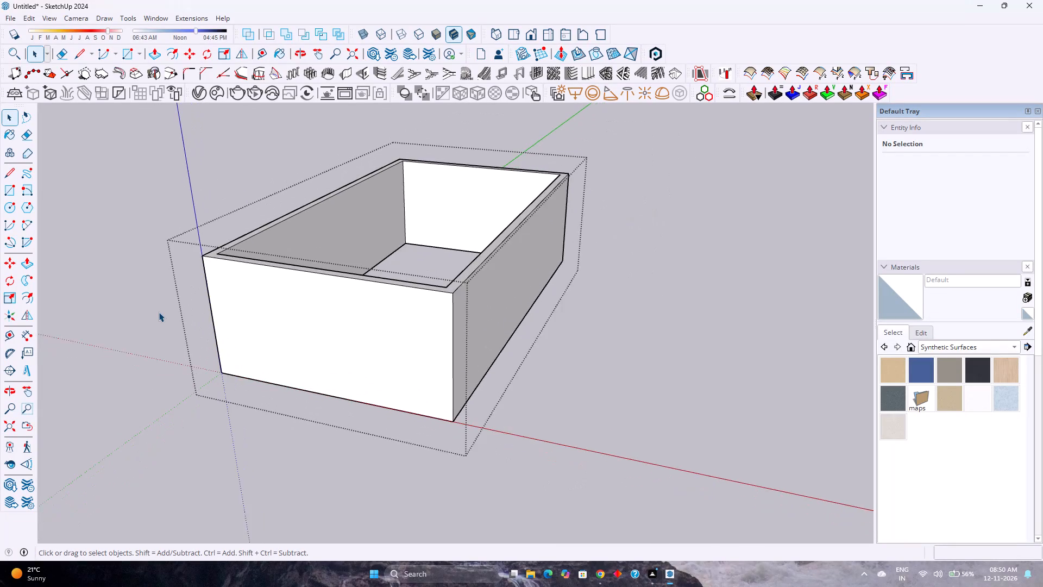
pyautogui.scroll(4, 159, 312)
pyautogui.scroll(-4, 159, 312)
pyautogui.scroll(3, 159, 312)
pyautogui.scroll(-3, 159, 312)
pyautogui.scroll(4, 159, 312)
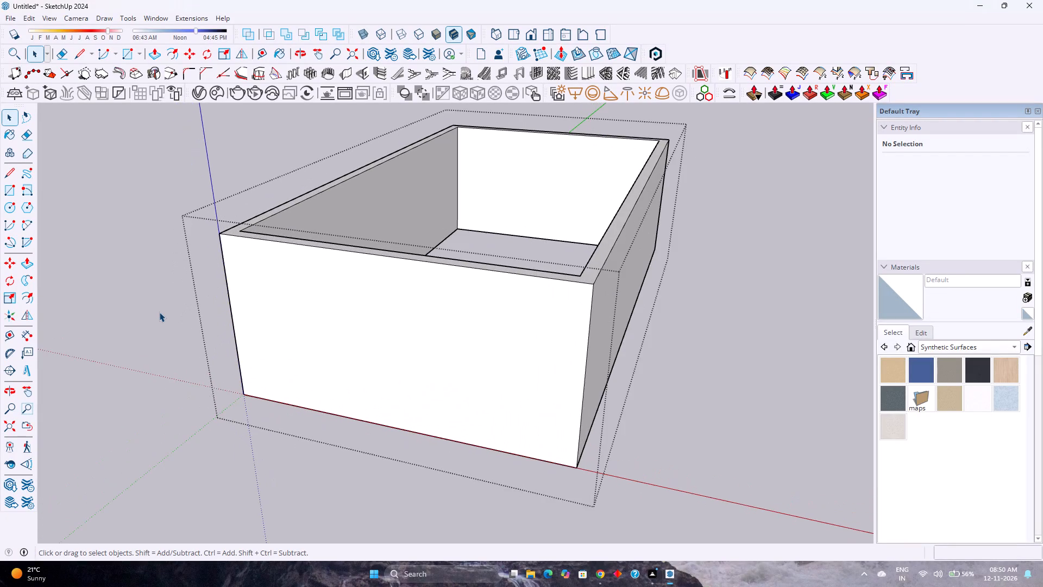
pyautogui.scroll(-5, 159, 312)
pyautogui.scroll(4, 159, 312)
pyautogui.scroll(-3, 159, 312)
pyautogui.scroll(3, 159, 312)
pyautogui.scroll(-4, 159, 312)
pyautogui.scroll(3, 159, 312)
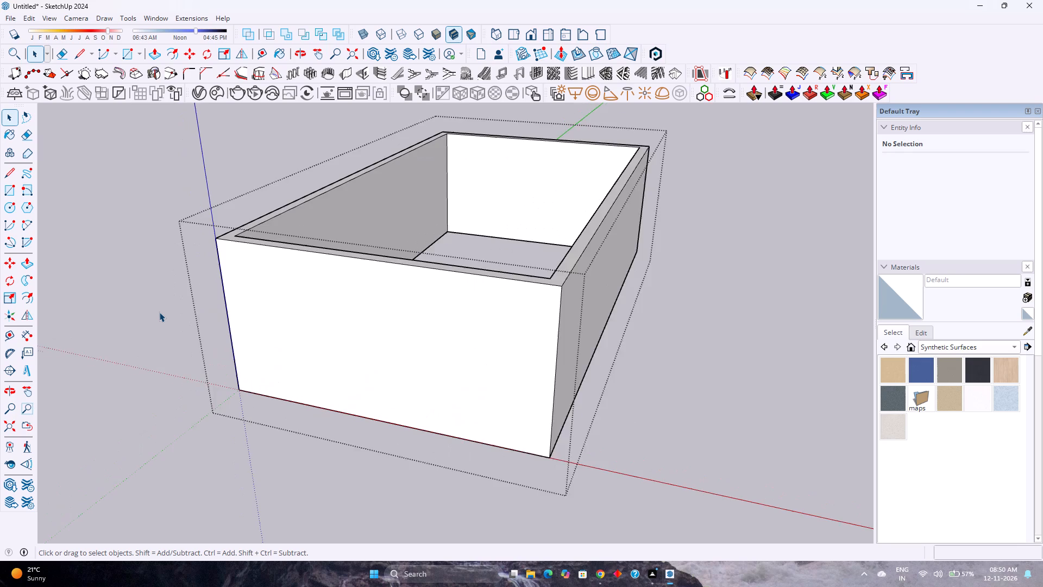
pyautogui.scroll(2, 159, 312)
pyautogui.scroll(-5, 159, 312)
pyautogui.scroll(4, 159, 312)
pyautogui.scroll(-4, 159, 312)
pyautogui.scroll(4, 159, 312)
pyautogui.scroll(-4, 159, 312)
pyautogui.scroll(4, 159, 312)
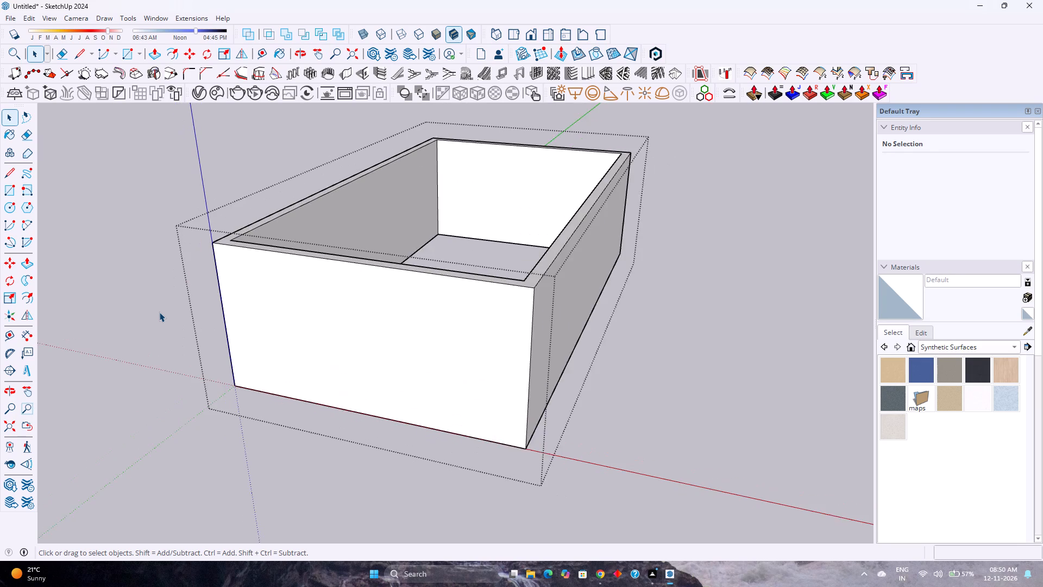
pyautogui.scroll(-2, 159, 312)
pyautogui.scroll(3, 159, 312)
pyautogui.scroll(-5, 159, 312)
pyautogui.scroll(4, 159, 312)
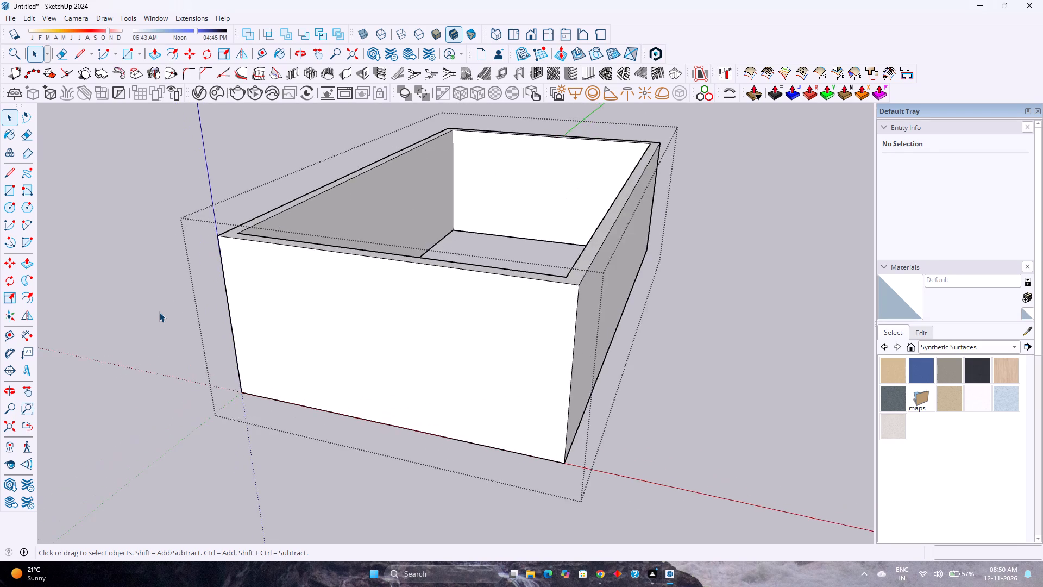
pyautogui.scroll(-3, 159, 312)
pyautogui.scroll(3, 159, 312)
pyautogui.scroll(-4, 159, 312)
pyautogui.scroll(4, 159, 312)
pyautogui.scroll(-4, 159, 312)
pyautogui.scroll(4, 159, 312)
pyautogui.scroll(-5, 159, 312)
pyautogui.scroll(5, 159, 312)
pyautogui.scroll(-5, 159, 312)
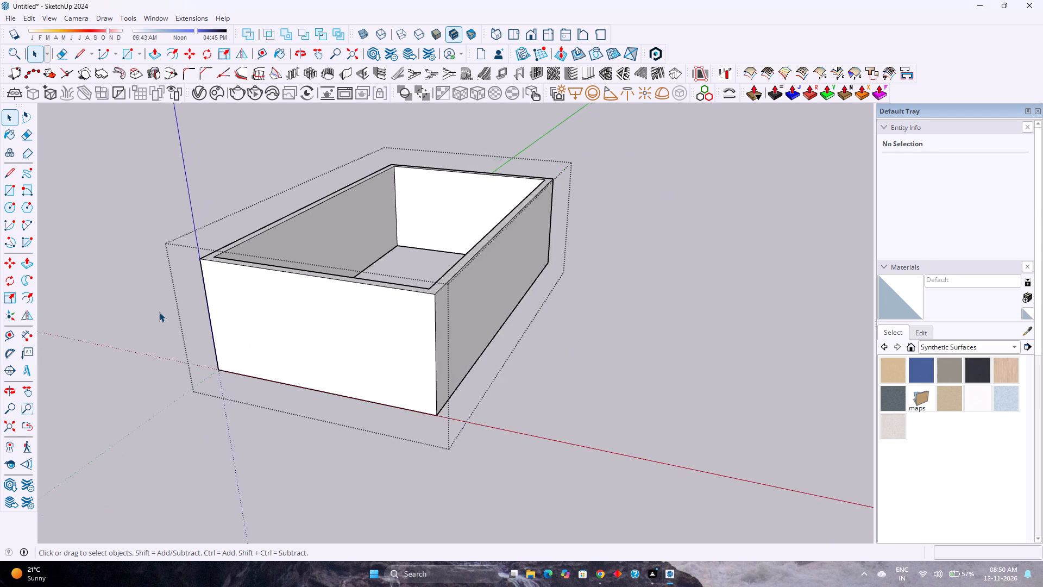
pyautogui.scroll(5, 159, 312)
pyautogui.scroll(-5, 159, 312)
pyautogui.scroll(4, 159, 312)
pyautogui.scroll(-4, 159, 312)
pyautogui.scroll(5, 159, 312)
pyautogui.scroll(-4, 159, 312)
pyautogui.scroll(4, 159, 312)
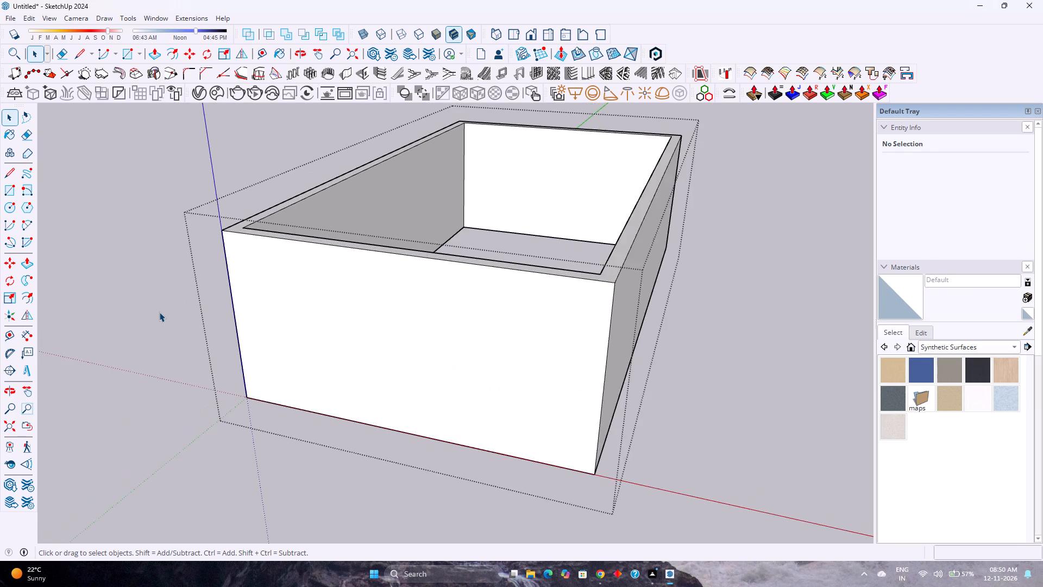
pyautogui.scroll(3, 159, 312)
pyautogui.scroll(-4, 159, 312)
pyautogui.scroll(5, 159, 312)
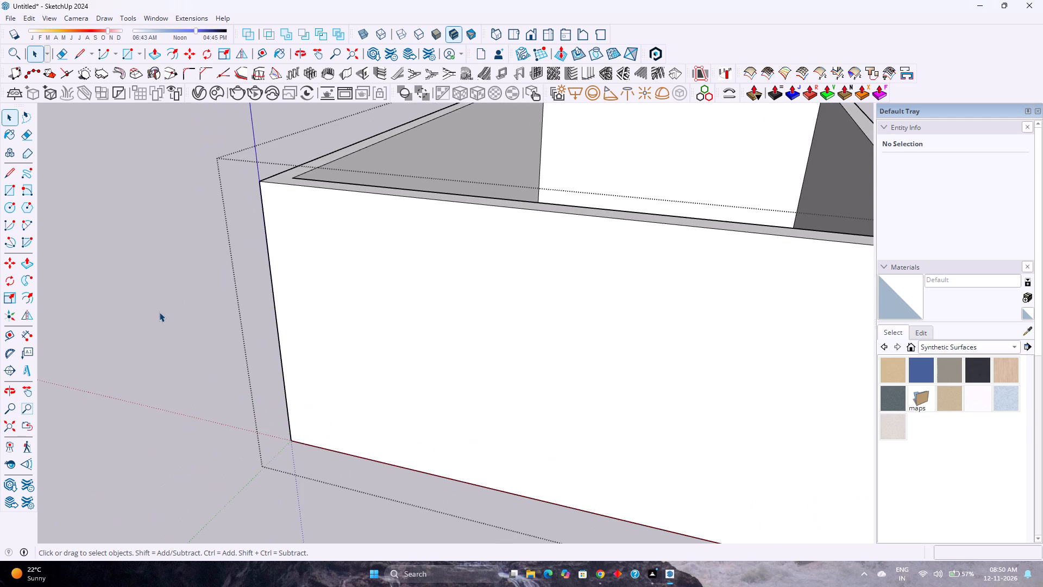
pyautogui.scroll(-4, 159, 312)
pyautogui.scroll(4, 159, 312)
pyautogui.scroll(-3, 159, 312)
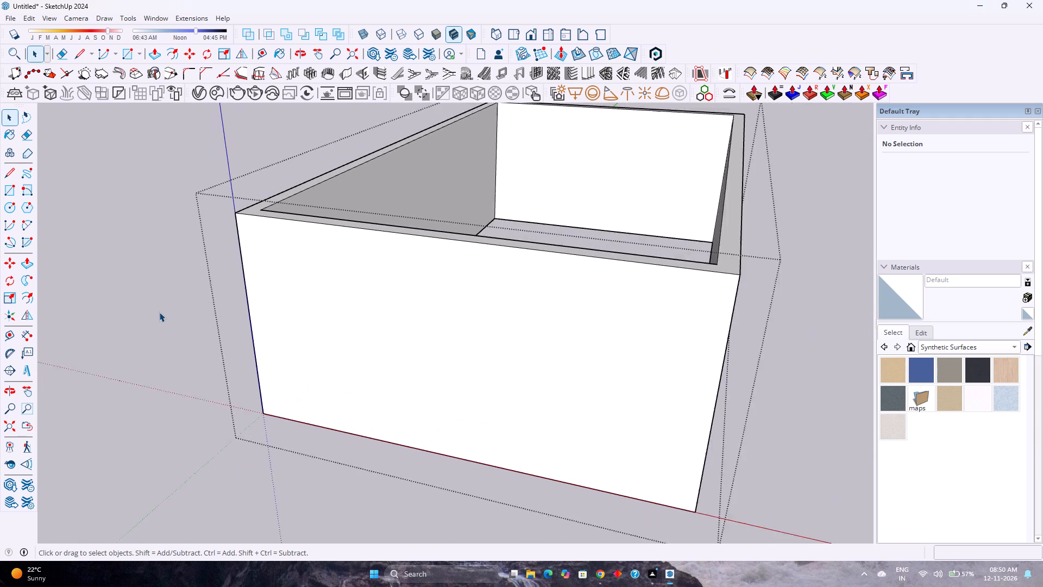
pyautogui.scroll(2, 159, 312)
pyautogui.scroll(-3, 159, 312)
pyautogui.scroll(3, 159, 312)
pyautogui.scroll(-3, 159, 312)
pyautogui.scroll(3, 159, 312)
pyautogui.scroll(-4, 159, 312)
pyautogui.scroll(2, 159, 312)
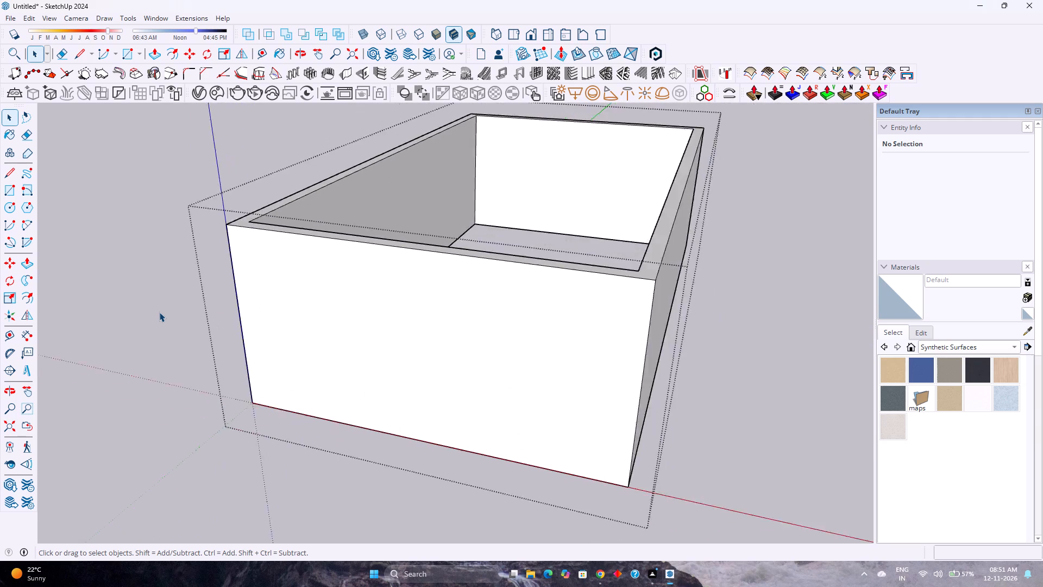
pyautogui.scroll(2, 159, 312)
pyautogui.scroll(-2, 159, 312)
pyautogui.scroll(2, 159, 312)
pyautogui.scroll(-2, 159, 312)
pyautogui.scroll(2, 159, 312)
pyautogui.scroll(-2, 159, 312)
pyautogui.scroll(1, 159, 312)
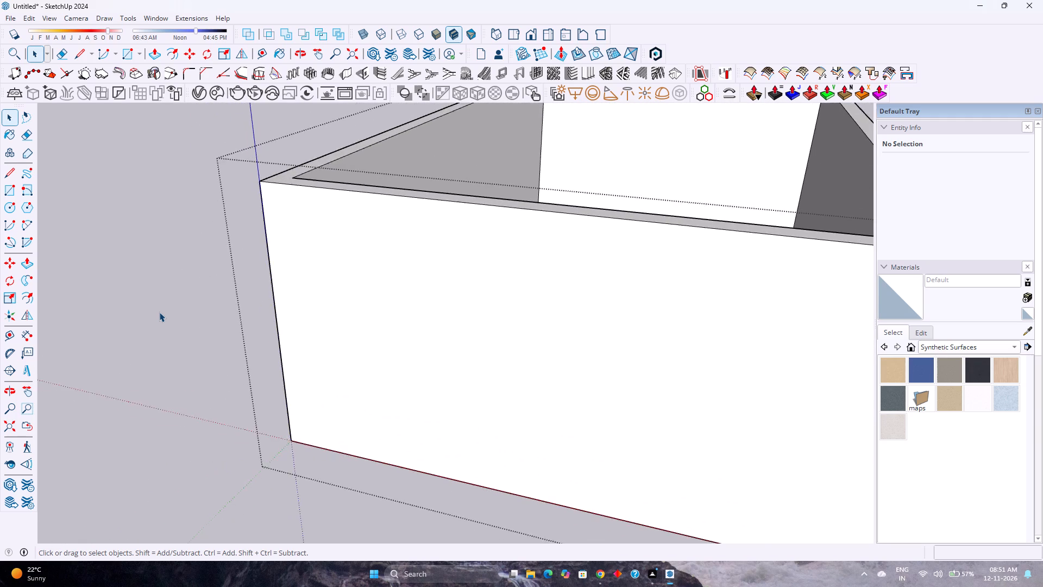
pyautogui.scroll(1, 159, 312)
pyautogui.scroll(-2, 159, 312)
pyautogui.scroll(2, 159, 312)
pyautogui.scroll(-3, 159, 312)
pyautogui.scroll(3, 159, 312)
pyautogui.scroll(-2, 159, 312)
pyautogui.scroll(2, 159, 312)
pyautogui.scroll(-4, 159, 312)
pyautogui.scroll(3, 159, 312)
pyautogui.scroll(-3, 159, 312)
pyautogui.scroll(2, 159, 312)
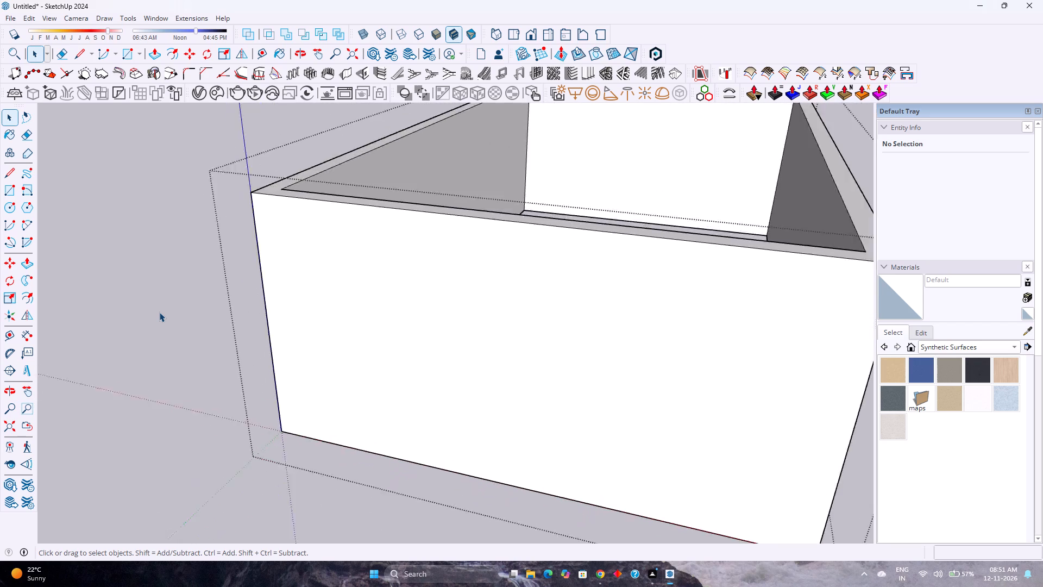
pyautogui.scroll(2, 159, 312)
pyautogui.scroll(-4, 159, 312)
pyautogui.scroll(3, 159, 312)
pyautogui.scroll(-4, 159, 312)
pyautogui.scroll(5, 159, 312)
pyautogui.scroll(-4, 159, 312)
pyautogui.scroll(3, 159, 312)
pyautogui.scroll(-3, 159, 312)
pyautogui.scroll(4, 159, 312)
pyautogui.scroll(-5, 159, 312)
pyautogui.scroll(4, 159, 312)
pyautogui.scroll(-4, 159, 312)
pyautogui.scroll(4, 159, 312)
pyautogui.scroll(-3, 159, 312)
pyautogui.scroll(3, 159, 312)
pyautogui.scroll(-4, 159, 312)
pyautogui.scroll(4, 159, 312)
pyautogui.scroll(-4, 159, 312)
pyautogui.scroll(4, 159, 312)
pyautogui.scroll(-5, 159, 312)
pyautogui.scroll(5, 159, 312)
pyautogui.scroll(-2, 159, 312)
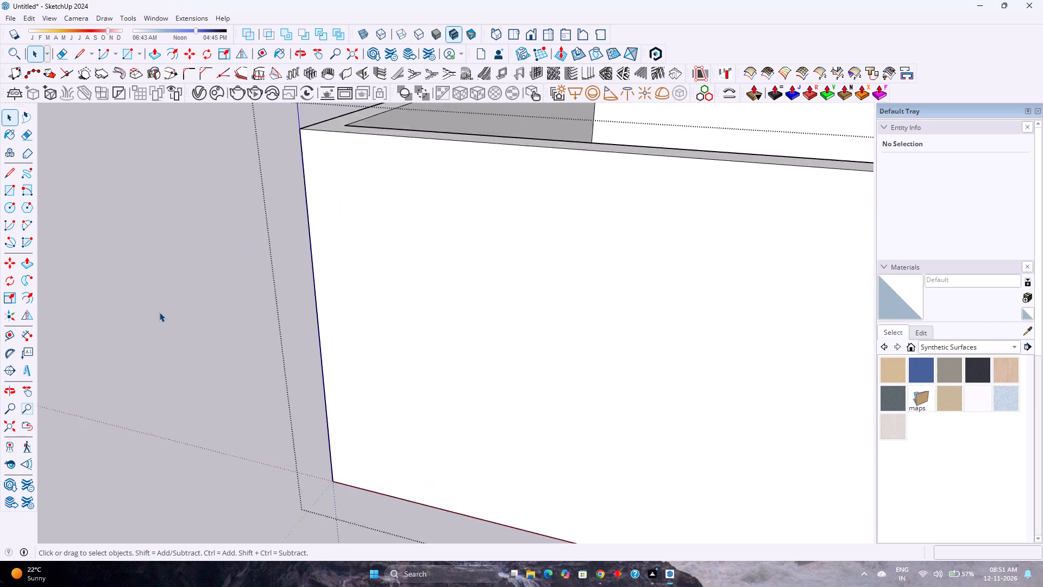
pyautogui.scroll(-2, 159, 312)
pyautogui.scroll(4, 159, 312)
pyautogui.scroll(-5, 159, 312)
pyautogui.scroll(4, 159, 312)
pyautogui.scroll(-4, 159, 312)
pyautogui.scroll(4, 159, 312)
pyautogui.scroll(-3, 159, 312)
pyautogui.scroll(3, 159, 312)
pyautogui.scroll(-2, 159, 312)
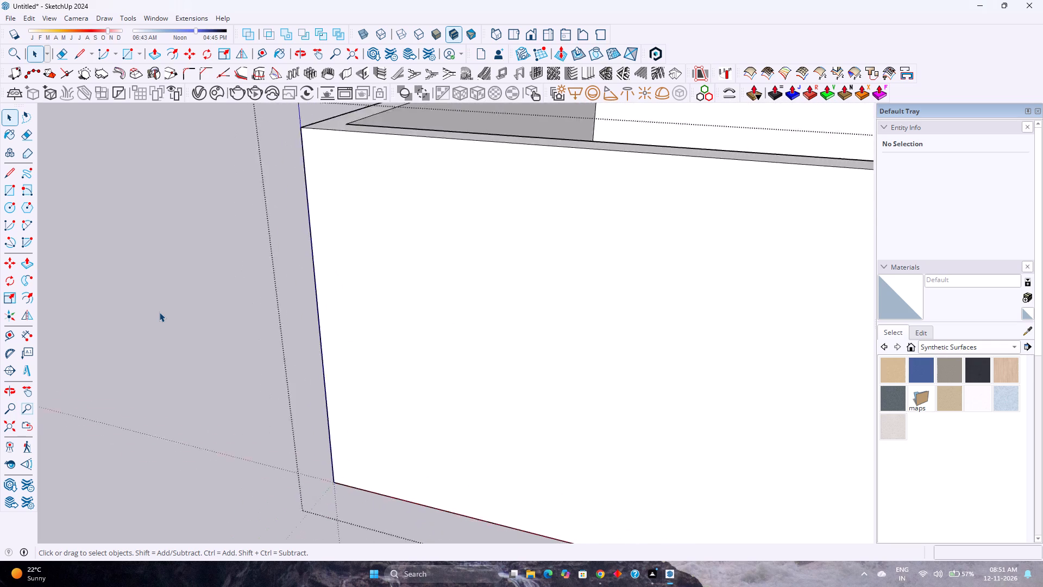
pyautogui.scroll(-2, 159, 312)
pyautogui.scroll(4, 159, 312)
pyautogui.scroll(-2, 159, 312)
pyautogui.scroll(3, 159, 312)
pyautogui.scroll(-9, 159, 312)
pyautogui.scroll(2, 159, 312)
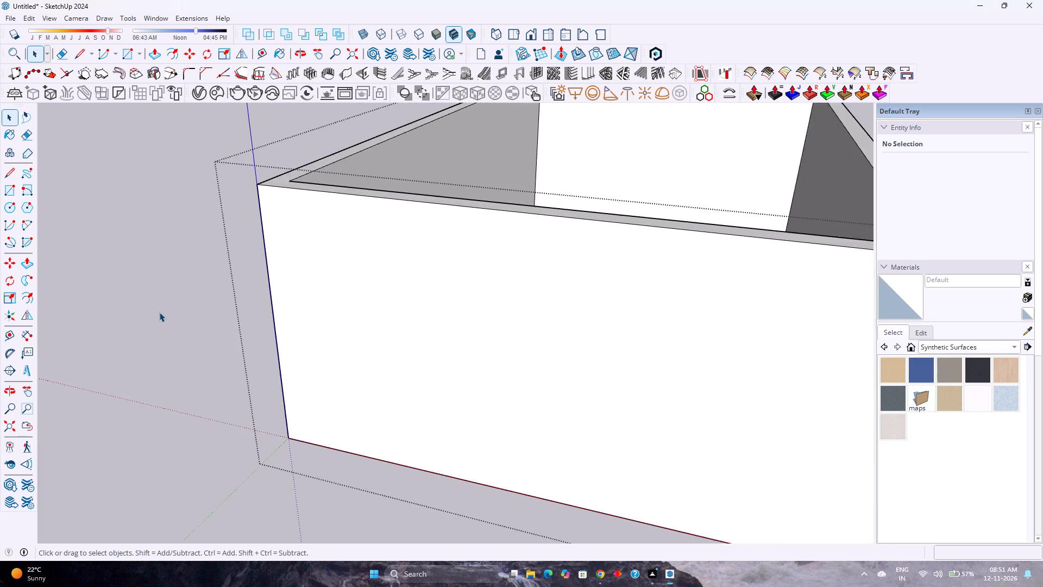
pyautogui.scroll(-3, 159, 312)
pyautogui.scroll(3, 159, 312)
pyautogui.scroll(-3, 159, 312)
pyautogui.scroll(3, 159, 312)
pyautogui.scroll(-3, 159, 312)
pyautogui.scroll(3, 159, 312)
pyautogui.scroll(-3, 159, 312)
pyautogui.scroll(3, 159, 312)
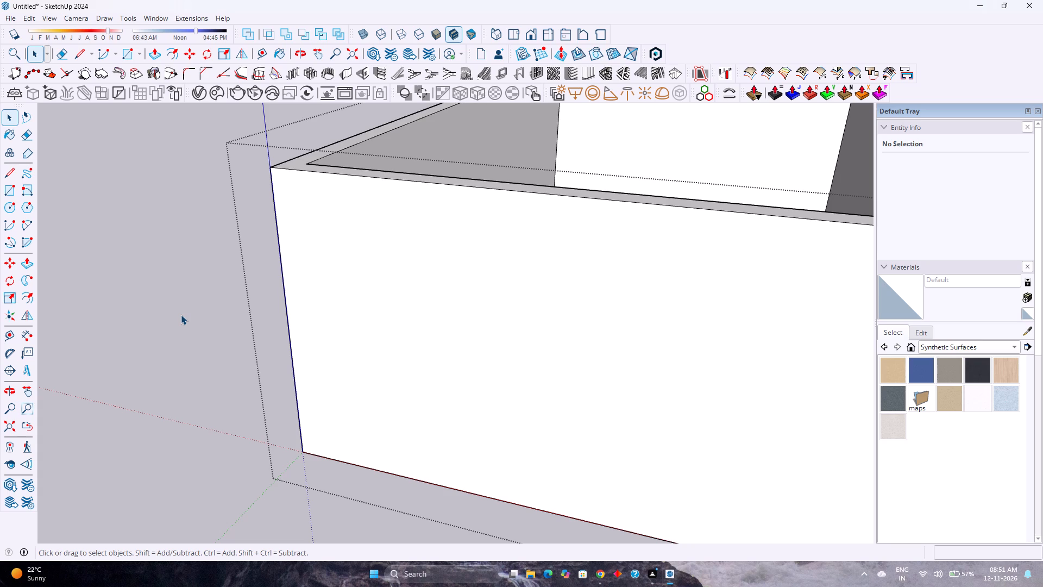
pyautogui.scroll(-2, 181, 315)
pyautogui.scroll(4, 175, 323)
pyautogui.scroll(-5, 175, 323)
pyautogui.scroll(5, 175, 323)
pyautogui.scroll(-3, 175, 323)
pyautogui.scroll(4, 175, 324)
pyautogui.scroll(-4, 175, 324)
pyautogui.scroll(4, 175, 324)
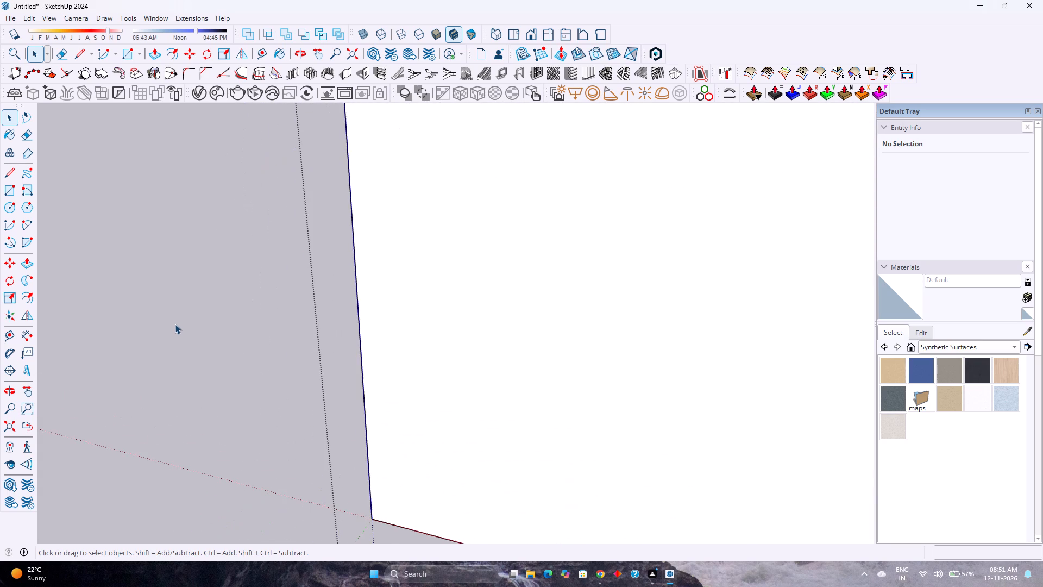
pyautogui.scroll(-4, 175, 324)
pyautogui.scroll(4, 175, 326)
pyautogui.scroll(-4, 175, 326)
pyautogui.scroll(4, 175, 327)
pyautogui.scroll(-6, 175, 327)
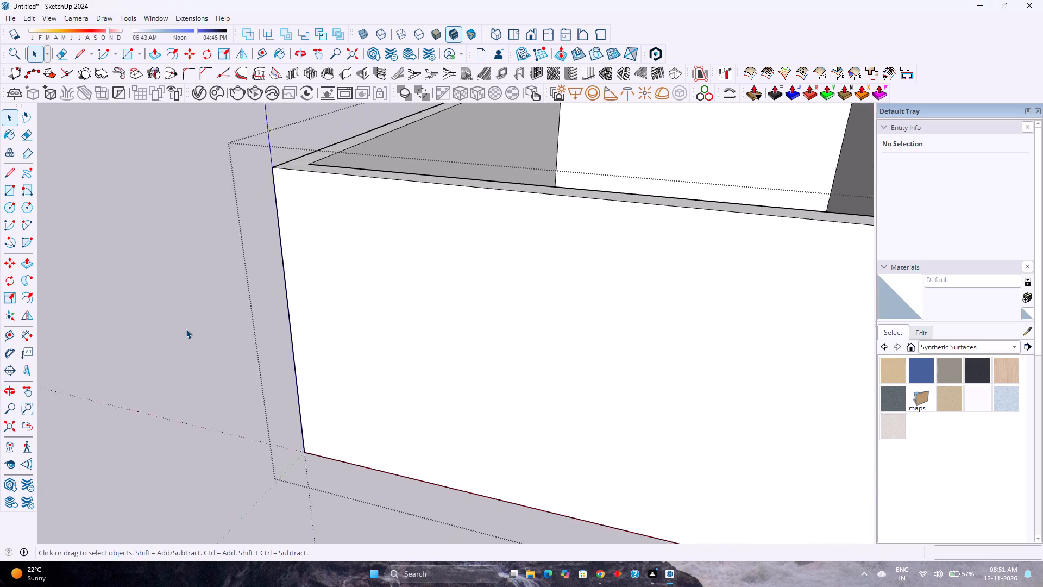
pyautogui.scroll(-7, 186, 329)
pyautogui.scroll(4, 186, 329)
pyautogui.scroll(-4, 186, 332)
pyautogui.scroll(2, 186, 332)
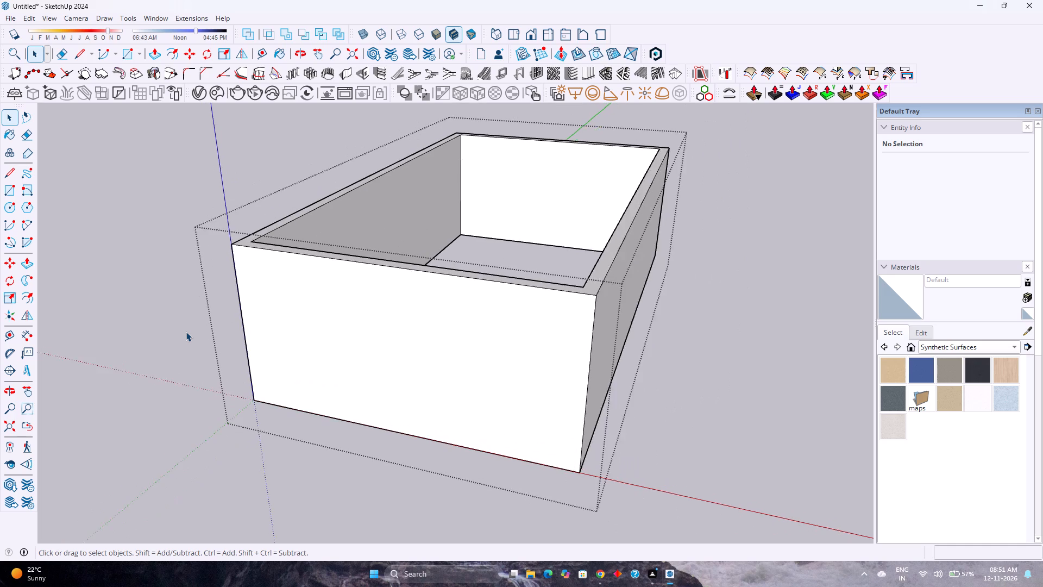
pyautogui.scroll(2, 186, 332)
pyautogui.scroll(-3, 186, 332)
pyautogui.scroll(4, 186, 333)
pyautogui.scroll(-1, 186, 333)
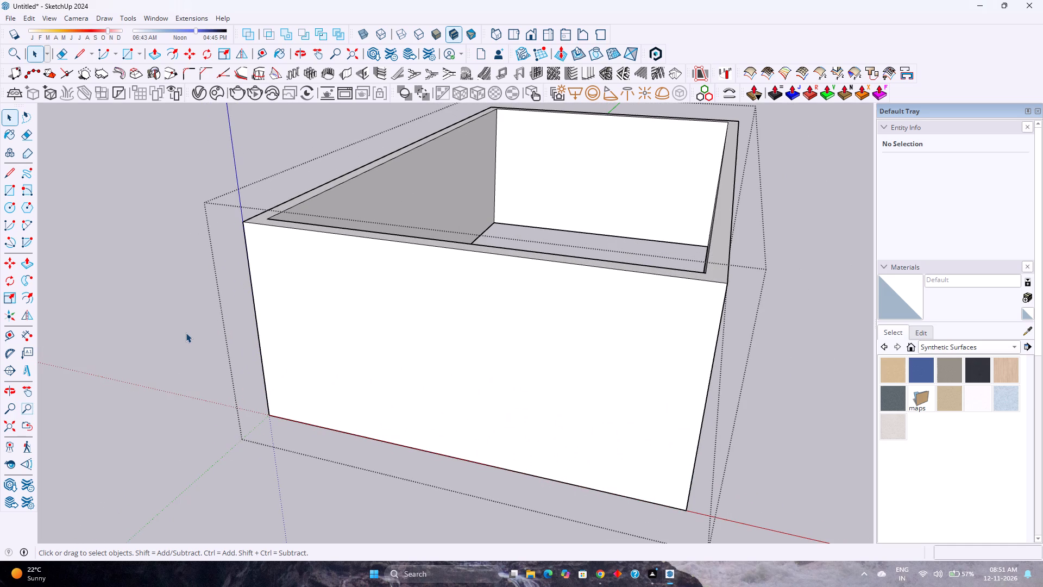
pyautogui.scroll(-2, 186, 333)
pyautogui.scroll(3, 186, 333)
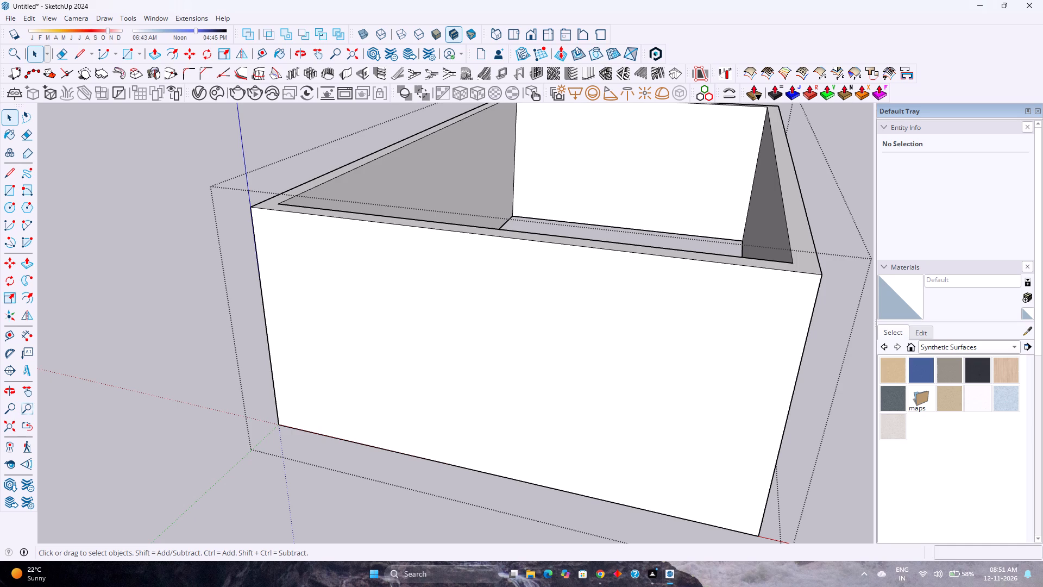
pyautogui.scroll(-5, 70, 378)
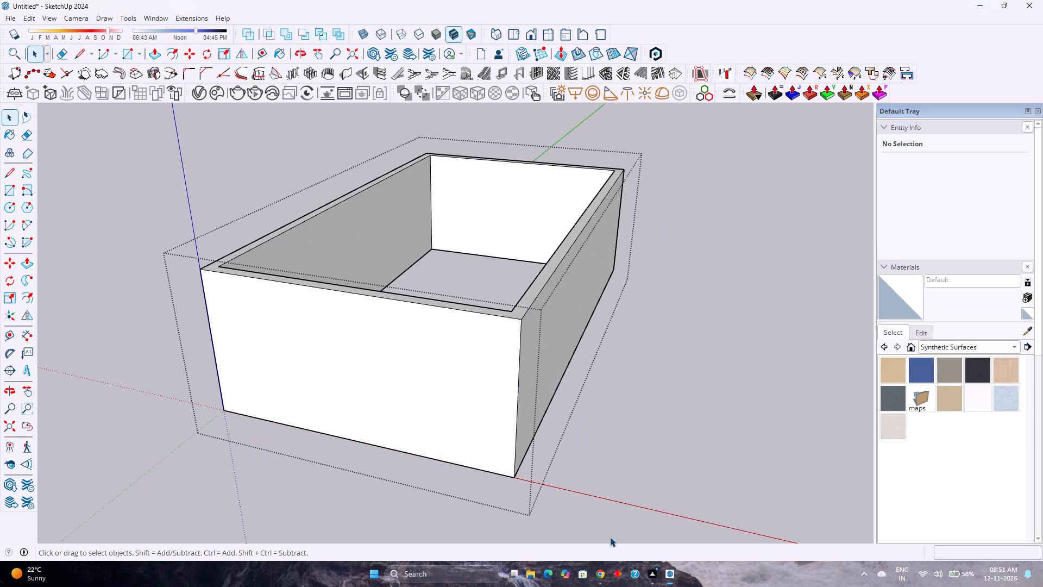
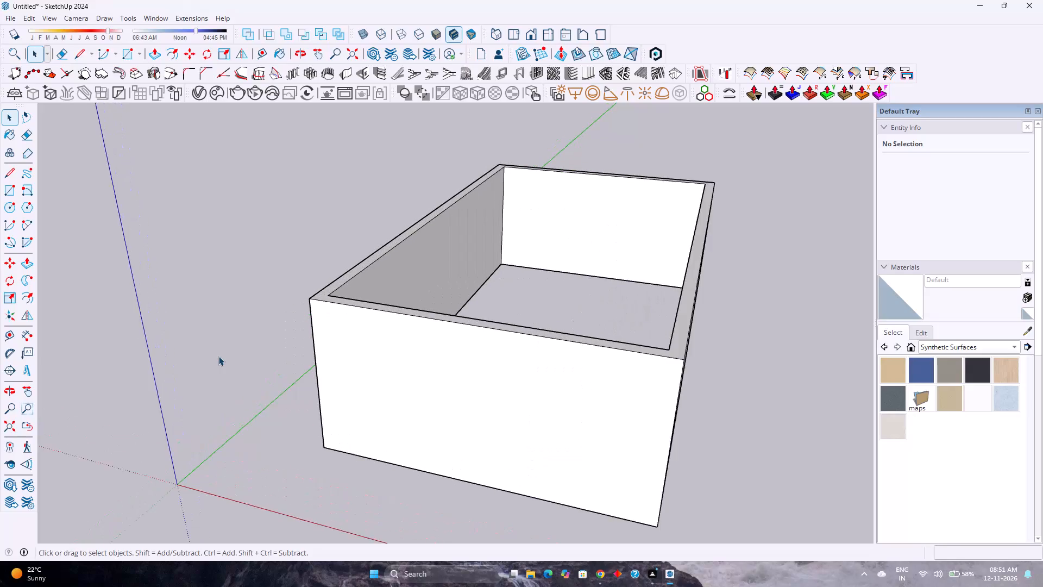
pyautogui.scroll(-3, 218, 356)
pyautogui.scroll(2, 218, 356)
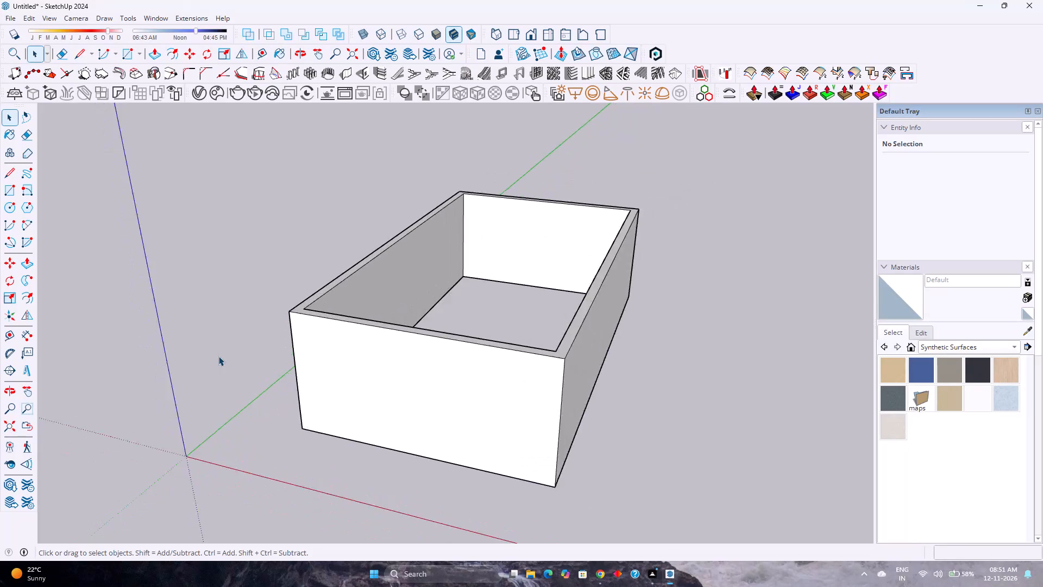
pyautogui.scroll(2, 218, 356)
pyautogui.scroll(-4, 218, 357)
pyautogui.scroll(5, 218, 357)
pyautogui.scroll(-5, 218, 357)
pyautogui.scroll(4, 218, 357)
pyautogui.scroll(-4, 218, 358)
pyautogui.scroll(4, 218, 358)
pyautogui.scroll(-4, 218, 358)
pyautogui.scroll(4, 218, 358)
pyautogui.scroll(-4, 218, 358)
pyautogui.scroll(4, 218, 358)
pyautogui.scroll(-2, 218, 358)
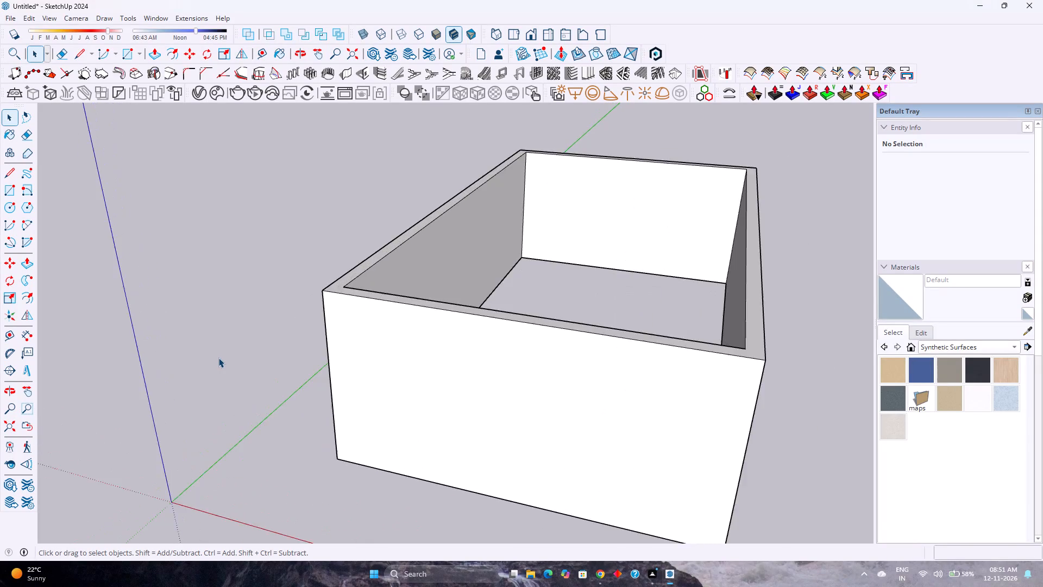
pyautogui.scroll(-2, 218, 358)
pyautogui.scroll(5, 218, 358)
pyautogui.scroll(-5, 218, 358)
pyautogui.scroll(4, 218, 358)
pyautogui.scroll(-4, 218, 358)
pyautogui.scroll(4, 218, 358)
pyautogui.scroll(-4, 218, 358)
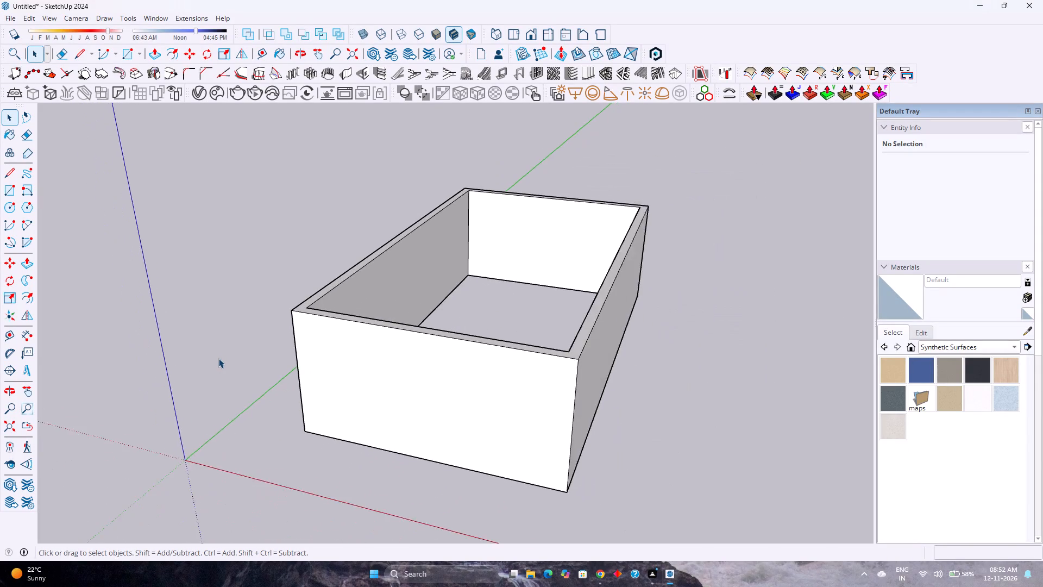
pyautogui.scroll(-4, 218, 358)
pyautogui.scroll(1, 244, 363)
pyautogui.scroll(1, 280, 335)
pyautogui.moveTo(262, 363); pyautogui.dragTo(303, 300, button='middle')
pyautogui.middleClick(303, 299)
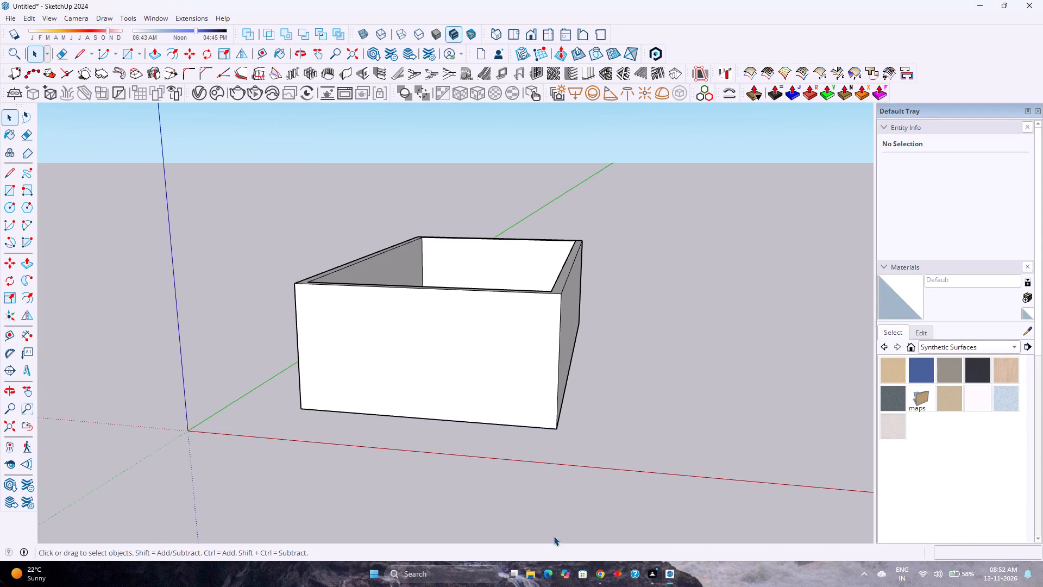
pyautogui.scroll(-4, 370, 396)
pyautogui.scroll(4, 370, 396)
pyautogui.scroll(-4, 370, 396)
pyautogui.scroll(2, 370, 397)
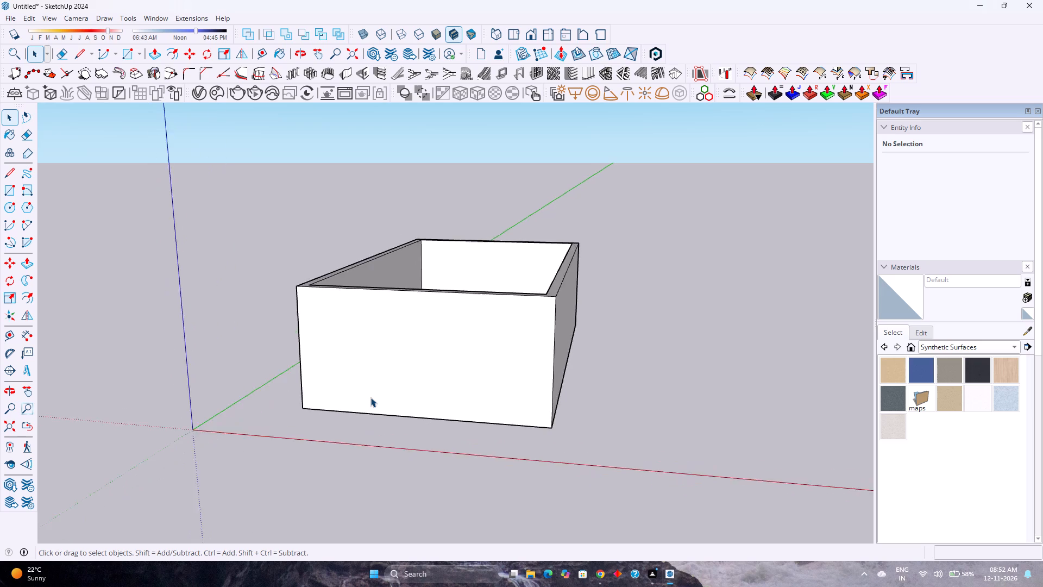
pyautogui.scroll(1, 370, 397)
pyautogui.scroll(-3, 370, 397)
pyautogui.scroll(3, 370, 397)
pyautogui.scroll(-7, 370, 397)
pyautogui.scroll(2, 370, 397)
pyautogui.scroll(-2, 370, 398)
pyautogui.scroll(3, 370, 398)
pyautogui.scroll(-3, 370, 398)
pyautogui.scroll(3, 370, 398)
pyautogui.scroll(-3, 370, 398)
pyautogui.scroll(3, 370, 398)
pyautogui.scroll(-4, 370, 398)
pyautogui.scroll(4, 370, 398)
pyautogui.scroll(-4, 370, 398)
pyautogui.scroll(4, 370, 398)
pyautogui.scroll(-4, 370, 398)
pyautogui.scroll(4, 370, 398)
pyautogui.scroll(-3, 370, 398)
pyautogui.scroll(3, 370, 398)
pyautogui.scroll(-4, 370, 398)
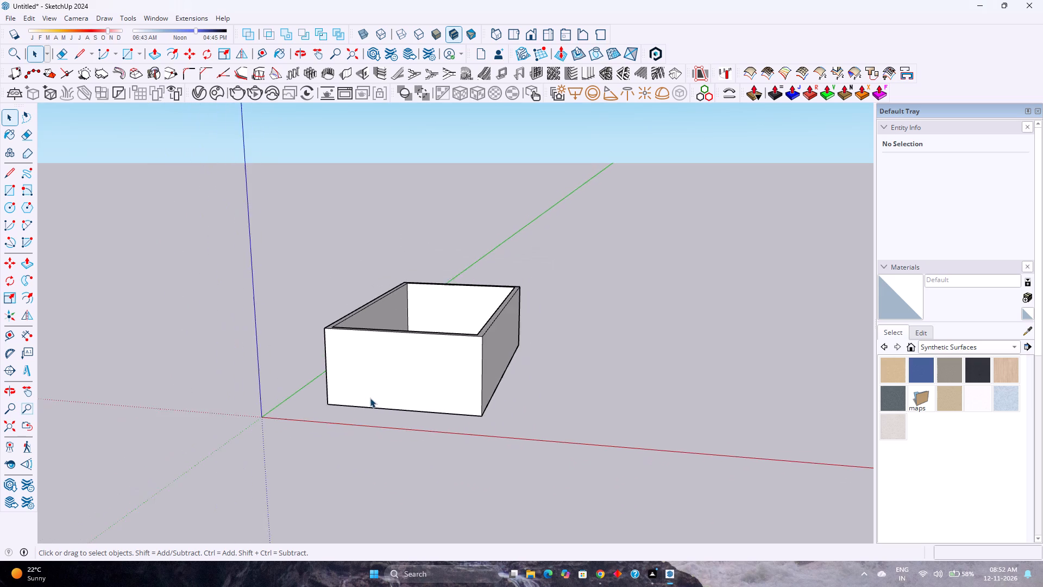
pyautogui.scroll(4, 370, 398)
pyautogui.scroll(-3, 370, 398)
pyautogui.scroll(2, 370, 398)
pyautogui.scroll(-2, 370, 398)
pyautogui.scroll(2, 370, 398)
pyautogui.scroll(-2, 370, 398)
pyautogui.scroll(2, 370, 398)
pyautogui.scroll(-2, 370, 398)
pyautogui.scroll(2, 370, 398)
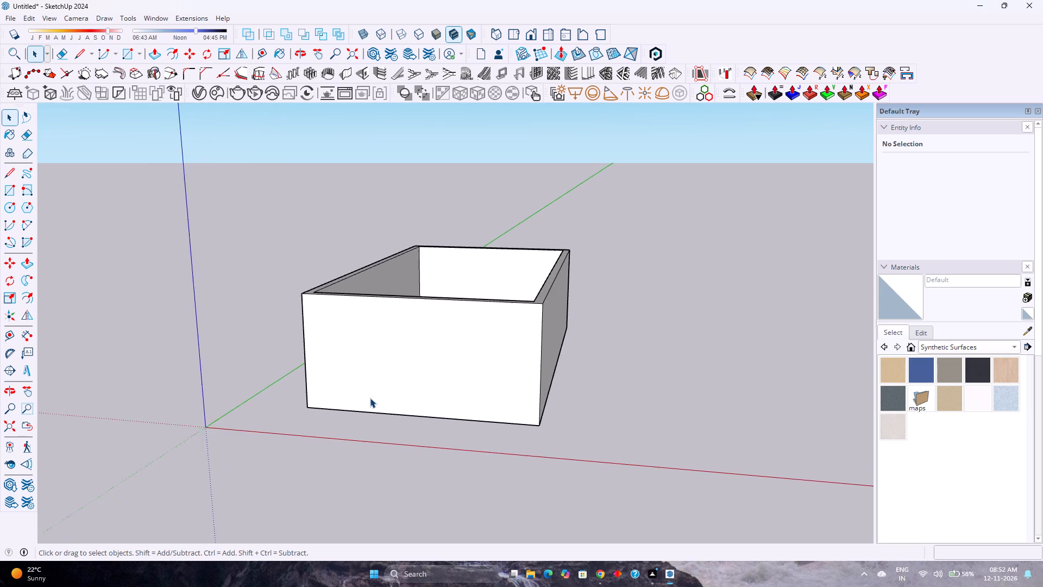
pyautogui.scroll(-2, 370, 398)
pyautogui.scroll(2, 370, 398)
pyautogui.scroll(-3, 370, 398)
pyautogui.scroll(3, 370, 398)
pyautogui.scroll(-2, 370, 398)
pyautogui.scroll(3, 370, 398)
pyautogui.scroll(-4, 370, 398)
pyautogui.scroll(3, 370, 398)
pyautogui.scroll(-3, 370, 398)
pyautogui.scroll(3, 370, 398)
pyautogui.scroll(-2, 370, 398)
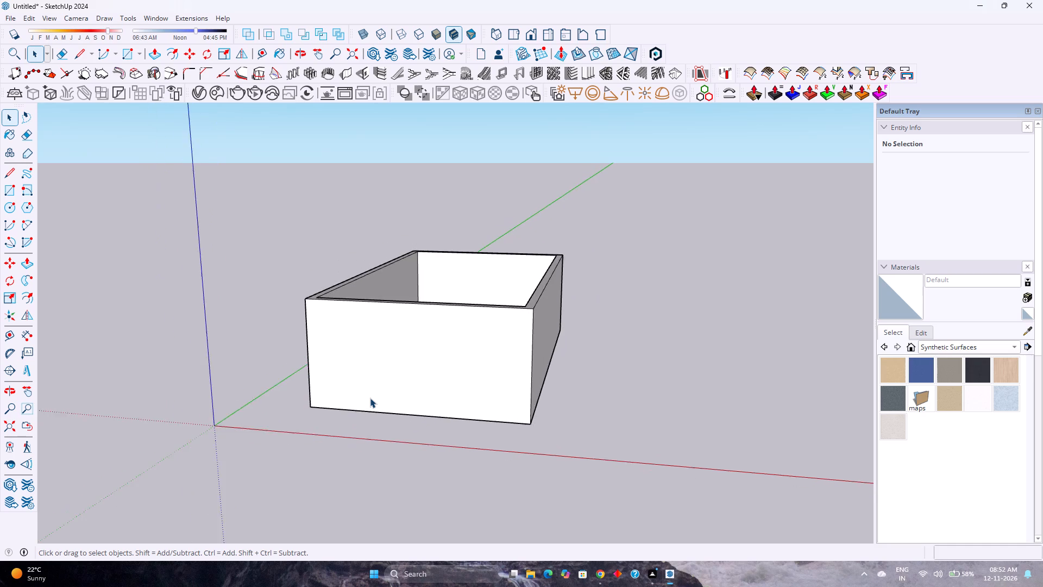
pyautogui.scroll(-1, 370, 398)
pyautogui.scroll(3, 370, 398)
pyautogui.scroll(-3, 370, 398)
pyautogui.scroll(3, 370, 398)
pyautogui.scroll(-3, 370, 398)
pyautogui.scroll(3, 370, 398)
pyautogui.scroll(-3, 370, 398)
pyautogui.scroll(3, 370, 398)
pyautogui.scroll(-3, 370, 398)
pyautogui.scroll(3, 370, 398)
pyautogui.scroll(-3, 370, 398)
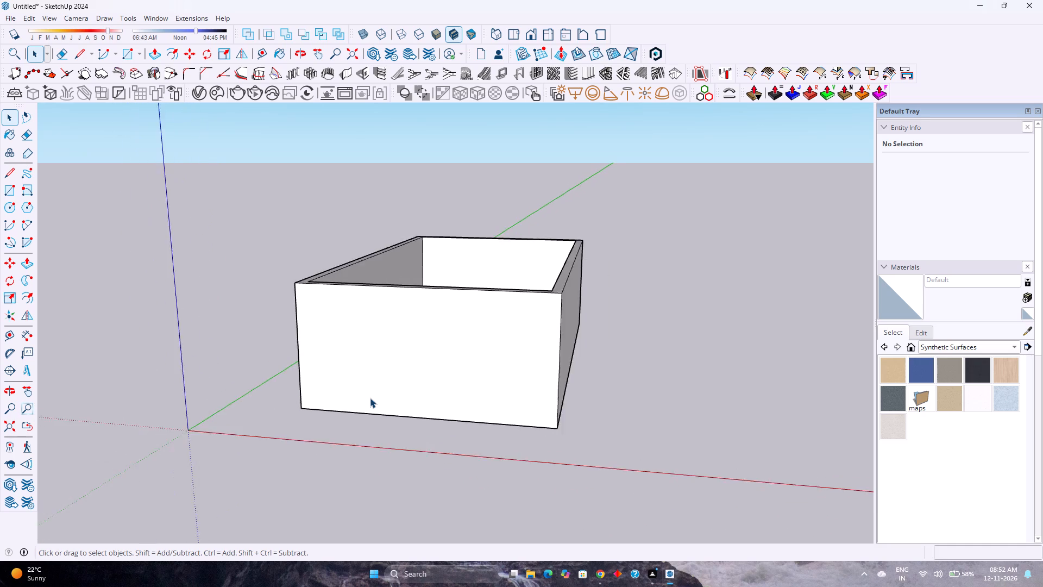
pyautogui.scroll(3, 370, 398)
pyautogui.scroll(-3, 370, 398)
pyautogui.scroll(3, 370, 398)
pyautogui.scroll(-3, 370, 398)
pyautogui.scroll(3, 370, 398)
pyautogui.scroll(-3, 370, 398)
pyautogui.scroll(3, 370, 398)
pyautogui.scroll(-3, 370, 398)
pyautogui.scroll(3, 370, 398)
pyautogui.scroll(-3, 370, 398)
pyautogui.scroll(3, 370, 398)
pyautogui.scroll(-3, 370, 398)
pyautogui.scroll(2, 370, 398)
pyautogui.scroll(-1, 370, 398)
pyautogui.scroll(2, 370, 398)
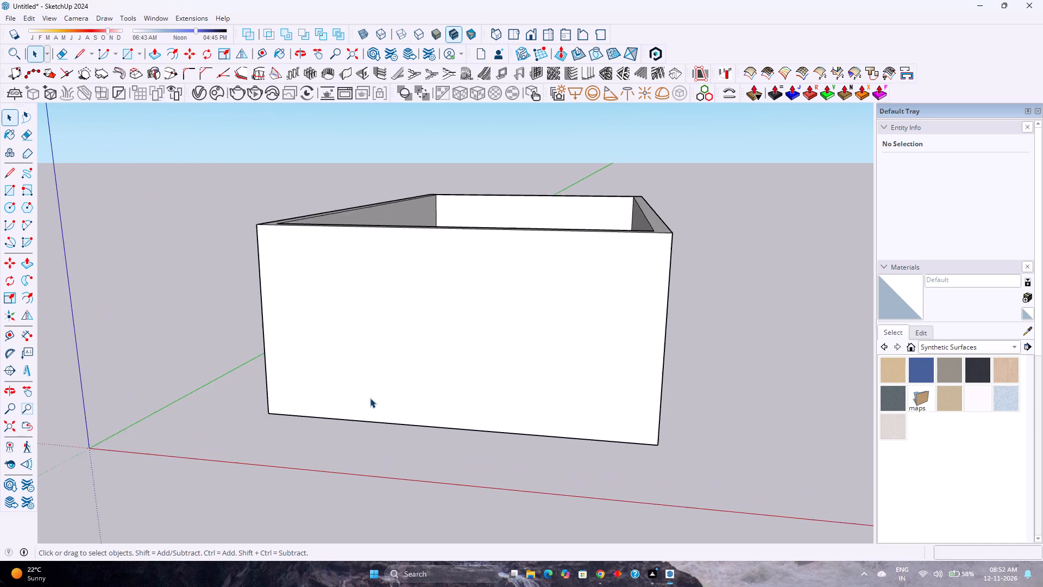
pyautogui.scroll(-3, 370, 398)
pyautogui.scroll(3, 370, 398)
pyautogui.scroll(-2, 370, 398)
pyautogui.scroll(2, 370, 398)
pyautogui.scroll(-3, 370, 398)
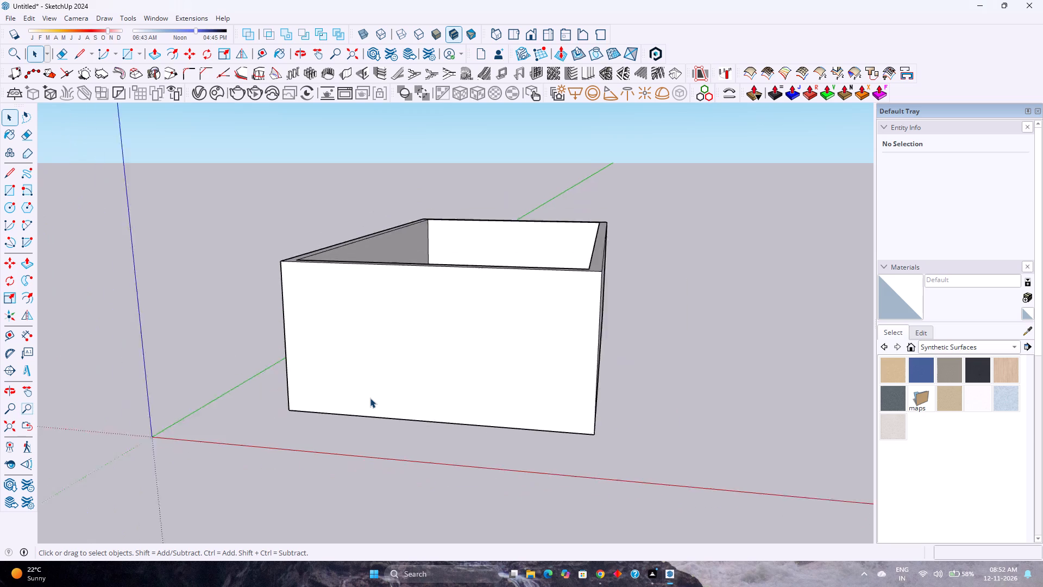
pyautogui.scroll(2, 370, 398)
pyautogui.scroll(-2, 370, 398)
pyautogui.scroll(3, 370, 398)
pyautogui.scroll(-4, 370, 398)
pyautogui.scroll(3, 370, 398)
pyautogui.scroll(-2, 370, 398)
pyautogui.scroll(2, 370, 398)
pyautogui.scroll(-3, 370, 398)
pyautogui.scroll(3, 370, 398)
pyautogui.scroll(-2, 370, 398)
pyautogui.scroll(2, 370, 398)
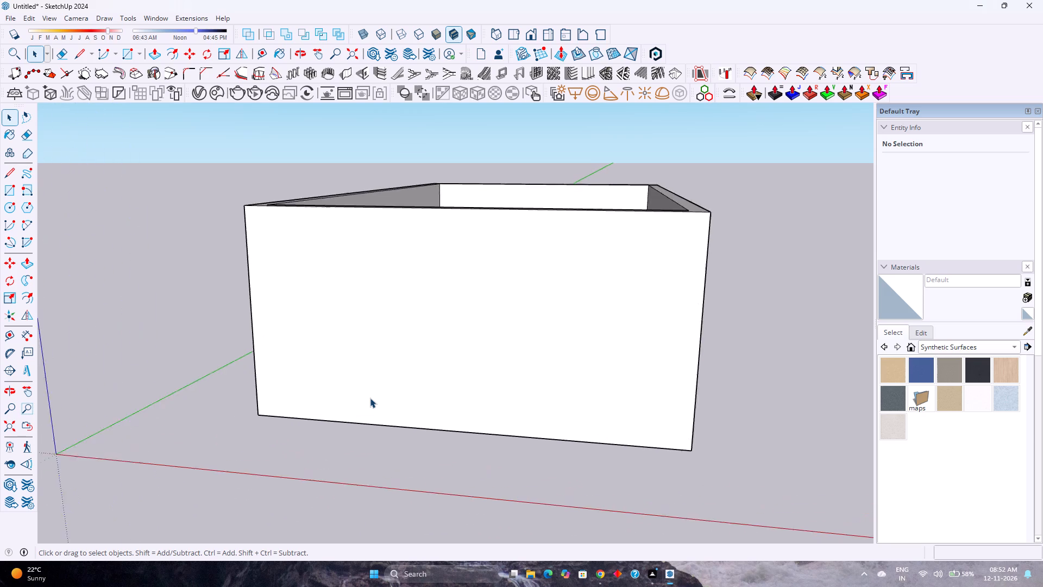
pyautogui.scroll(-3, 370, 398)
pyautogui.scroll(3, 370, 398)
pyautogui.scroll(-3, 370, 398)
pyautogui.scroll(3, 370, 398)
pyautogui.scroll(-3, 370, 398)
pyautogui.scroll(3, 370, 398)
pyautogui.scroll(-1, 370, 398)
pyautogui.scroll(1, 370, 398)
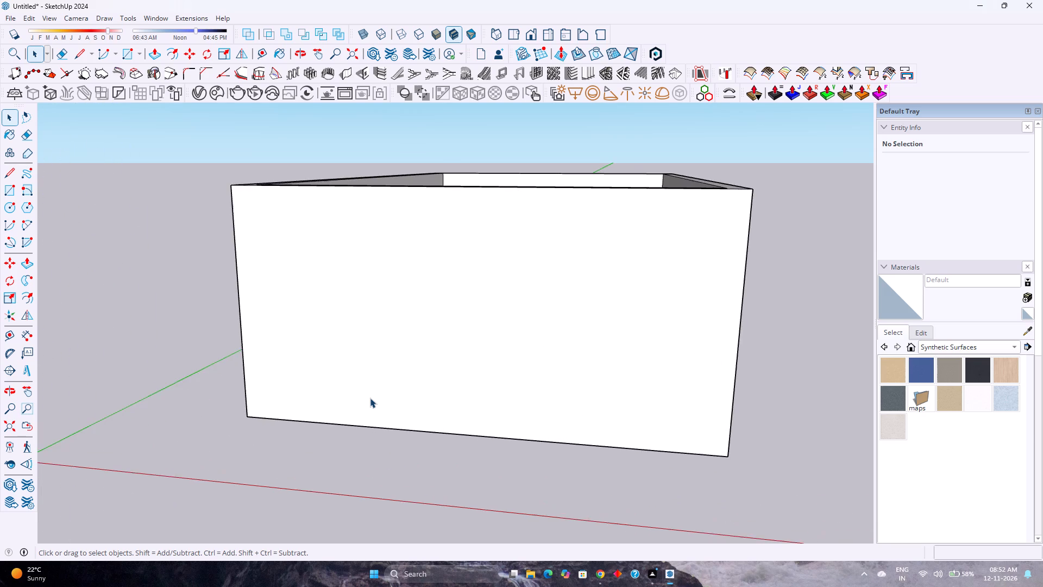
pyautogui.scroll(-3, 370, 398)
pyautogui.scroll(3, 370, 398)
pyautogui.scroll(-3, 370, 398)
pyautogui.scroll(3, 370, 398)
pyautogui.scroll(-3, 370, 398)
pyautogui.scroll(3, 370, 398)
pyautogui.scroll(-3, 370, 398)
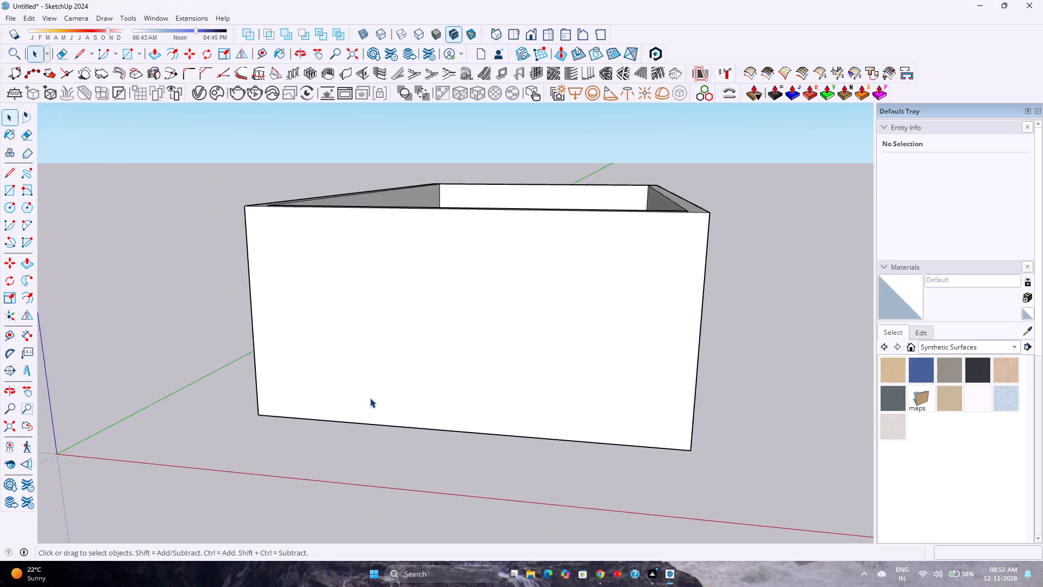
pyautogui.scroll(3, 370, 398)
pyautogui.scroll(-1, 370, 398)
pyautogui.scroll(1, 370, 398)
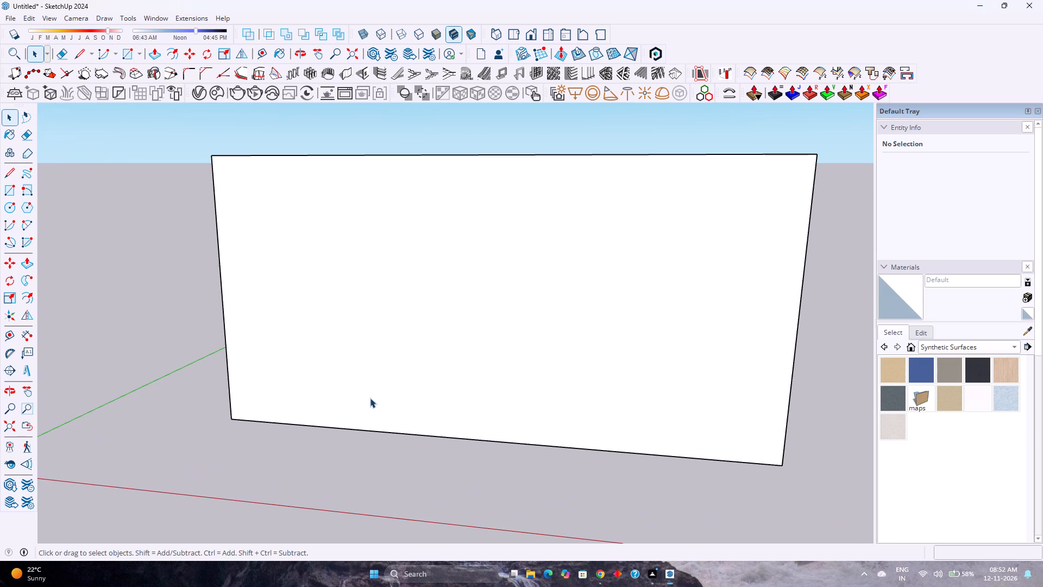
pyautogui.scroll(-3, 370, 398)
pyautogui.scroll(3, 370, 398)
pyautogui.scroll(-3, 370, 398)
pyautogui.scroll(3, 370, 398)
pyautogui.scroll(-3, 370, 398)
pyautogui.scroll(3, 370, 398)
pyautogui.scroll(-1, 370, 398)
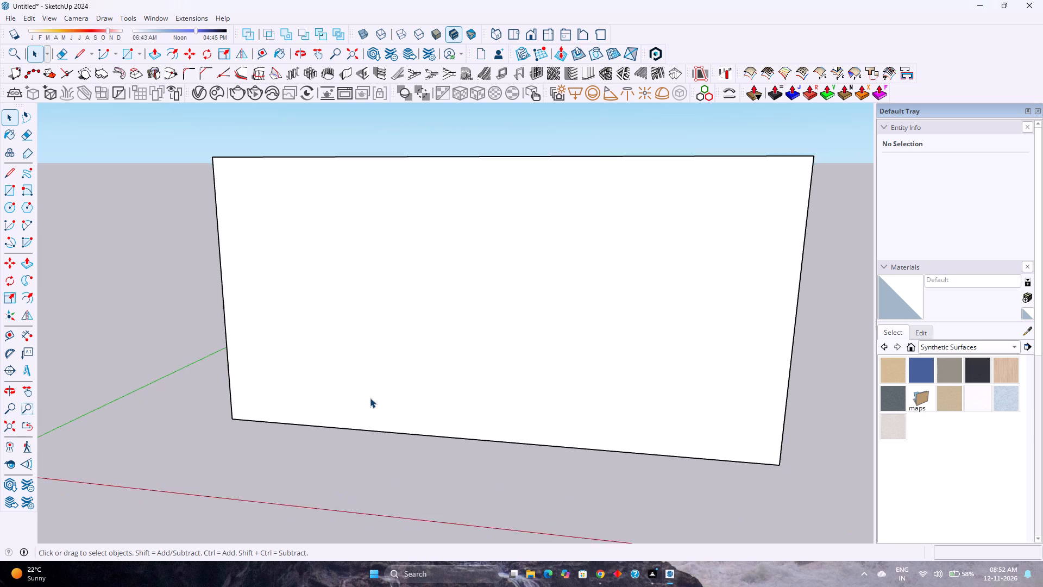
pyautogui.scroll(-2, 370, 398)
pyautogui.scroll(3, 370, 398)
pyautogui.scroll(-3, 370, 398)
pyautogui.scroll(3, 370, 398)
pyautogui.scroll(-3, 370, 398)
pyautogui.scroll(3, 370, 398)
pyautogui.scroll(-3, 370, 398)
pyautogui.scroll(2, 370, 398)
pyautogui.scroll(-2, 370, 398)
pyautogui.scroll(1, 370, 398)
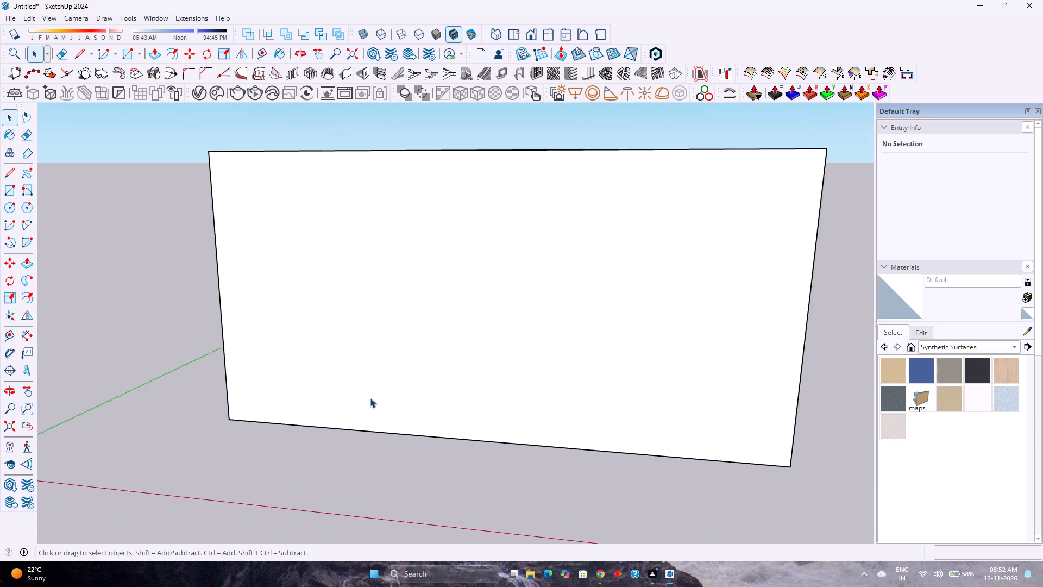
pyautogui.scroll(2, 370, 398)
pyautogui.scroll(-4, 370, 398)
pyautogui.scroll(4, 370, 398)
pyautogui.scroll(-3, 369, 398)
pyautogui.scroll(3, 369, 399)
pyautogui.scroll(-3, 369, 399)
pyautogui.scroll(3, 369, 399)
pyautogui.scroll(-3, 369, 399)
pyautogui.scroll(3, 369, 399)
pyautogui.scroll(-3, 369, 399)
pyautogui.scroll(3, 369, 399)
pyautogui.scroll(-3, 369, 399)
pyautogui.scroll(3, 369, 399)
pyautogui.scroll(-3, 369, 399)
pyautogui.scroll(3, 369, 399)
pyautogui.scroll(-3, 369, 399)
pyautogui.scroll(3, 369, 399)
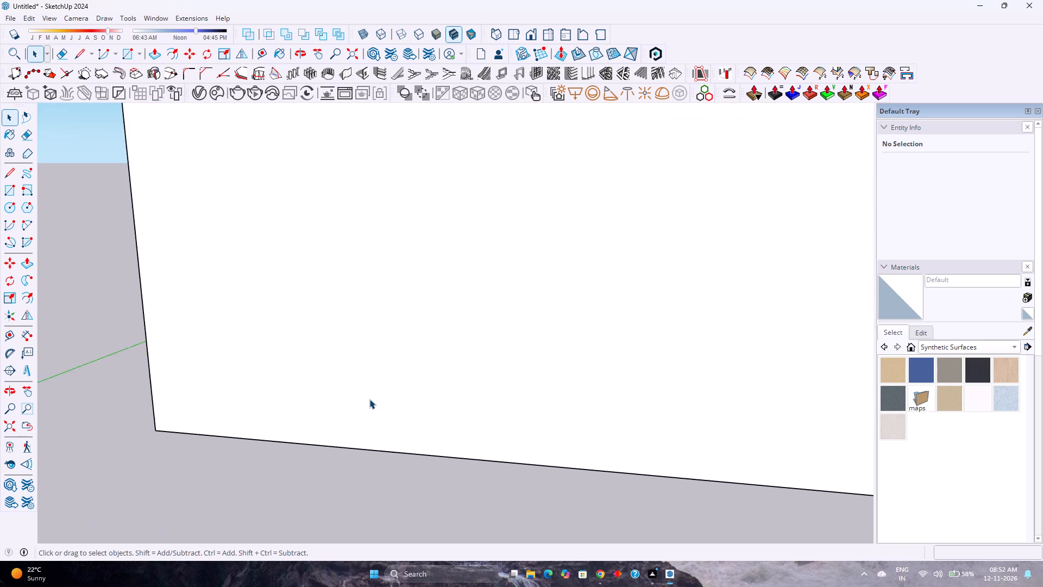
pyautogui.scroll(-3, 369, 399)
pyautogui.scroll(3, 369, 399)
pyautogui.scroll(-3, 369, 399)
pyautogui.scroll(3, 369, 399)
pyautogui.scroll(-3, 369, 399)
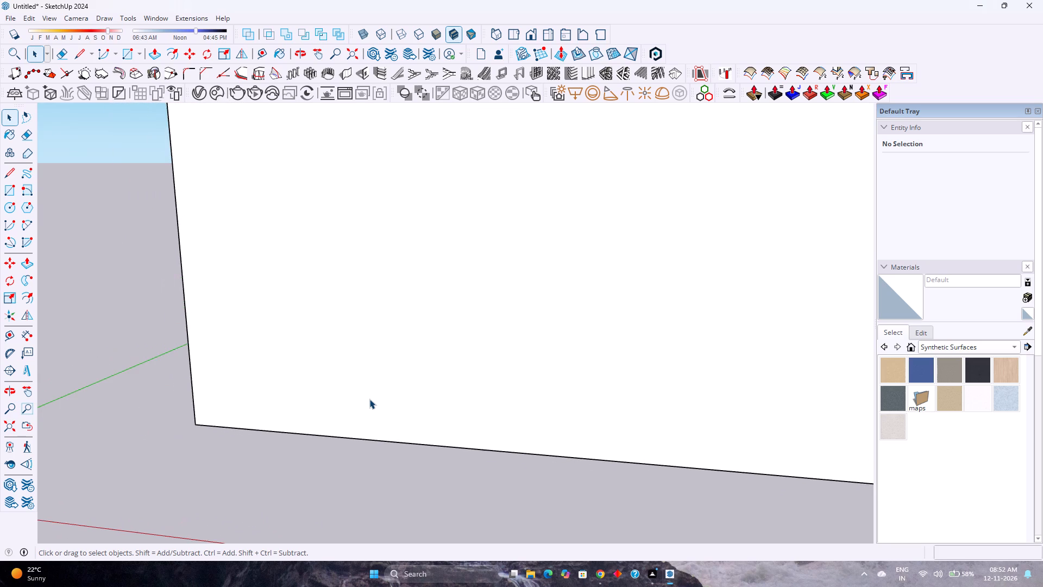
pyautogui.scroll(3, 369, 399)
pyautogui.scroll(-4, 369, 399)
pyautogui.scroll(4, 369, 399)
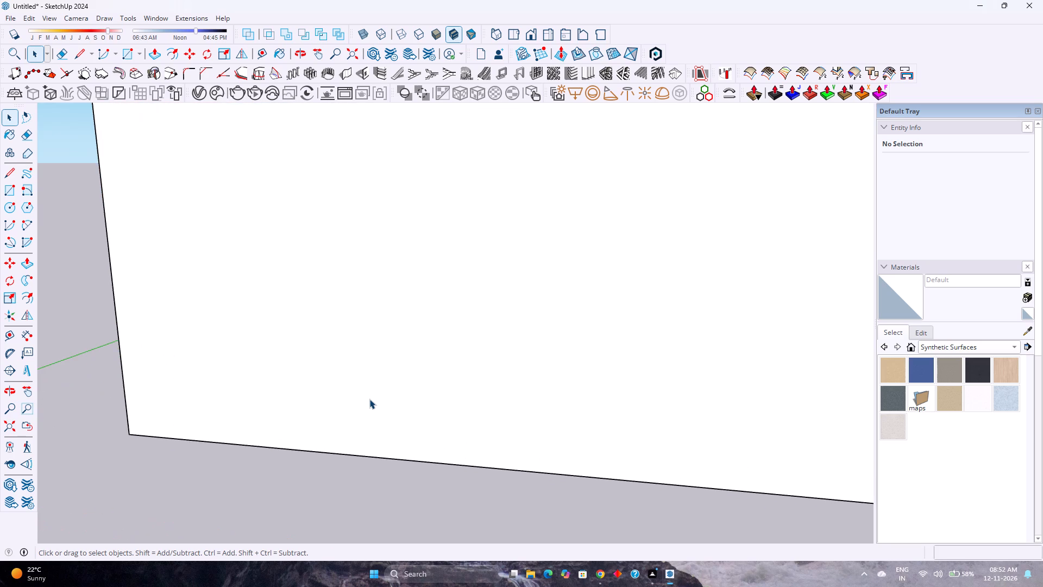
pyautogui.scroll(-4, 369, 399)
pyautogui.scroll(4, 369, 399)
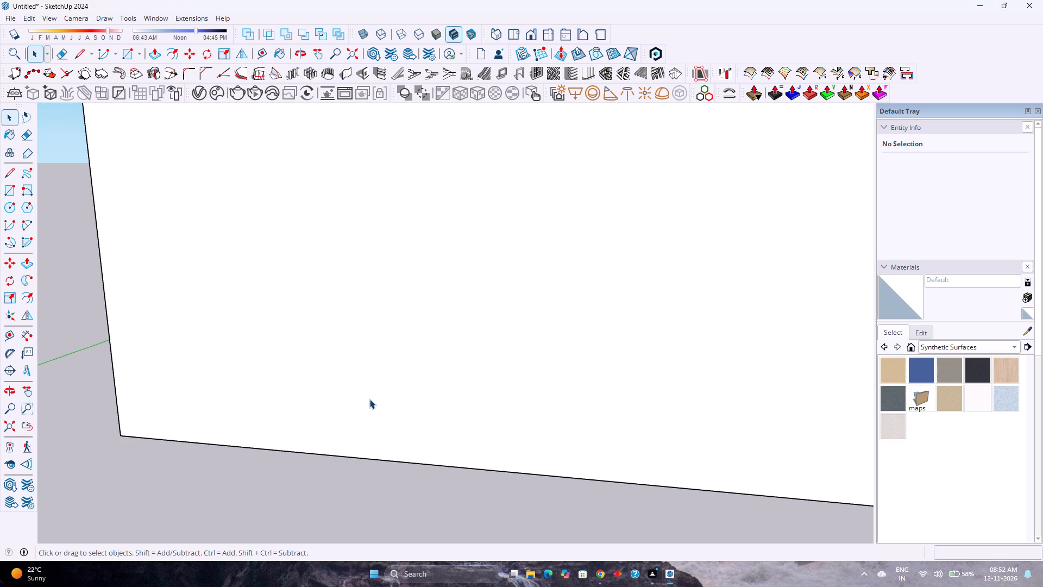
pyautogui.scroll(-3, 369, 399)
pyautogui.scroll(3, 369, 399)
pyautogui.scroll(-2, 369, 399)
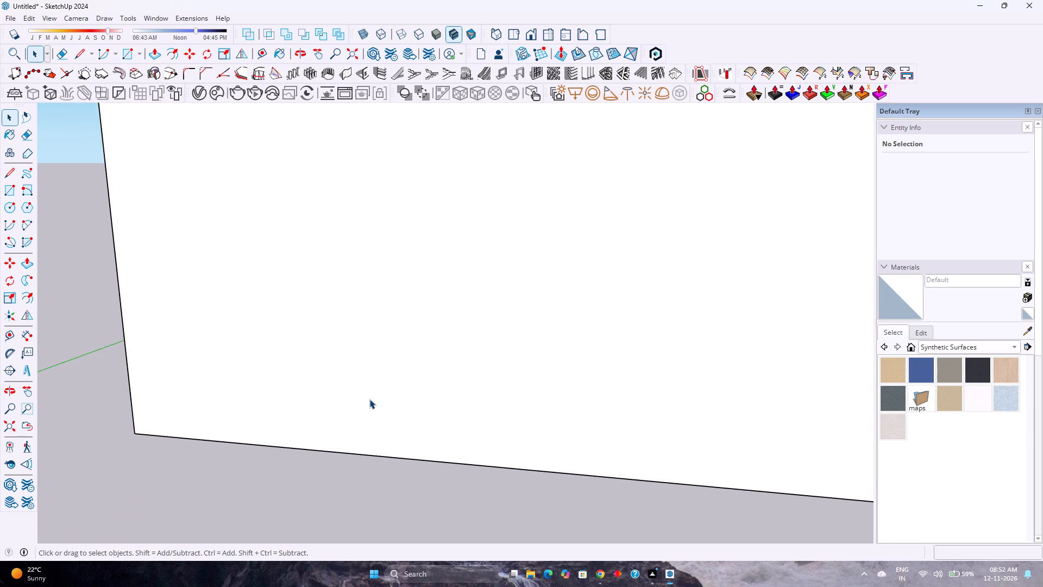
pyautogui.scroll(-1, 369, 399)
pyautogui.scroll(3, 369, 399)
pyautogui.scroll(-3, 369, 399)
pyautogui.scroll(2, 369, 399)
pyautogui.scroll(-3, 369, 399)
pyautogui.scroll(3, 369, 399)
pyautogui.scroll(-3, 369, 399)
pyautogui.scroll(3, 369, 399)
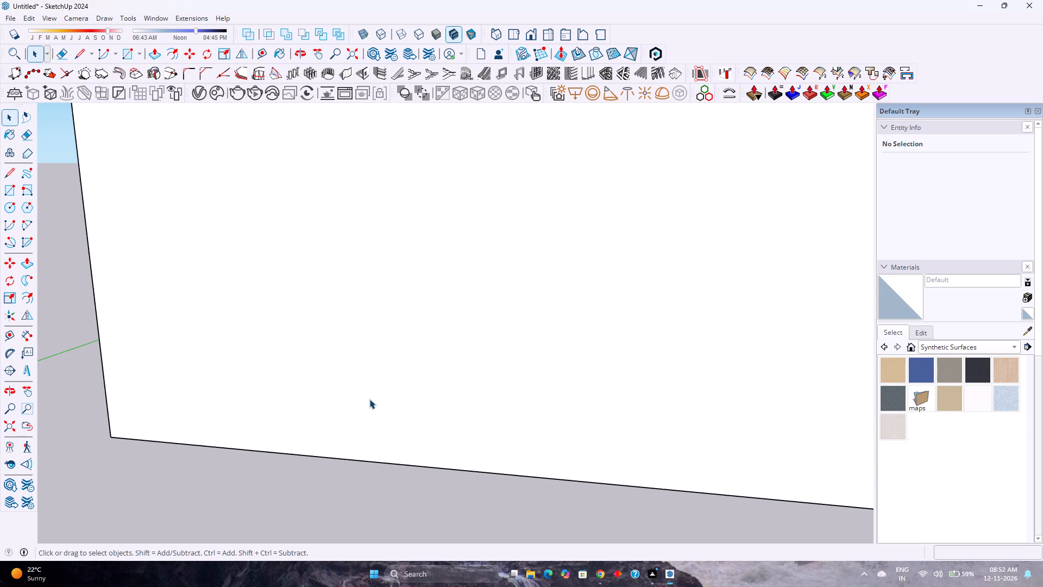
# Open the perimeter wall group for editing, with the open top and interior of the walls in view.
pyautogui.scroll(-12, 369, 399)
pyautogui.moveTo(404, 379); pyautogui.dragTo(382, 412, button='middle')
pyautogui.middleClick(382, 412)
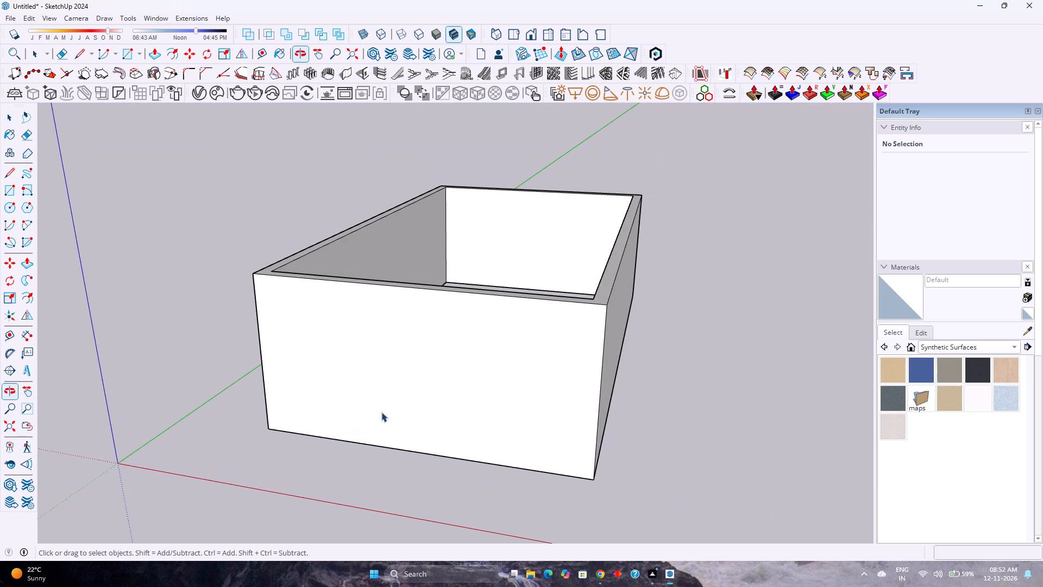
pyautogui.scroll(4, 523, 294)
pyautogui.moveTo(525, 292); pyautogui.dragTo(517, 315, button='middle')
pyautogui.middleClick(517, 315)
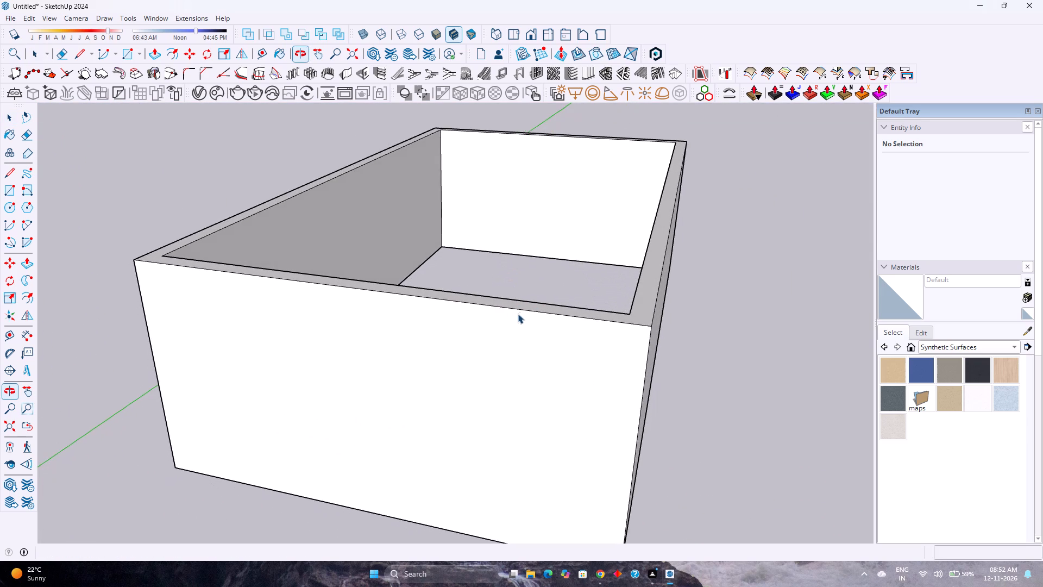
pyautogui.scroll(-3, 519, 311)
pyautogui.scroll(3, 519, 311)
pyautogui.scroll(-4, 519, 311)
pyautogui.scroll(3, 519, 311)
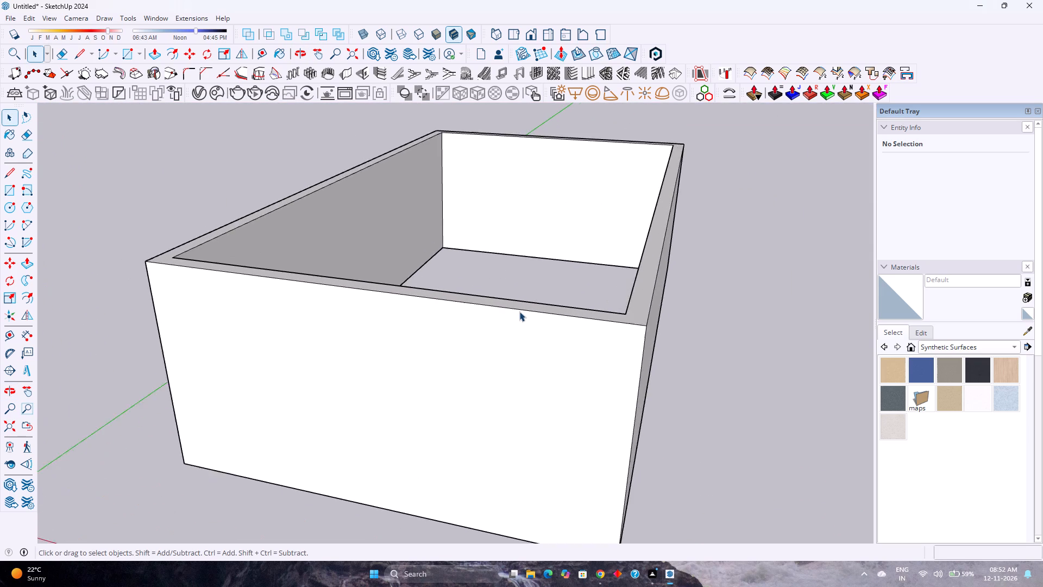
pyautogui.scroll(-3, 519, 311)
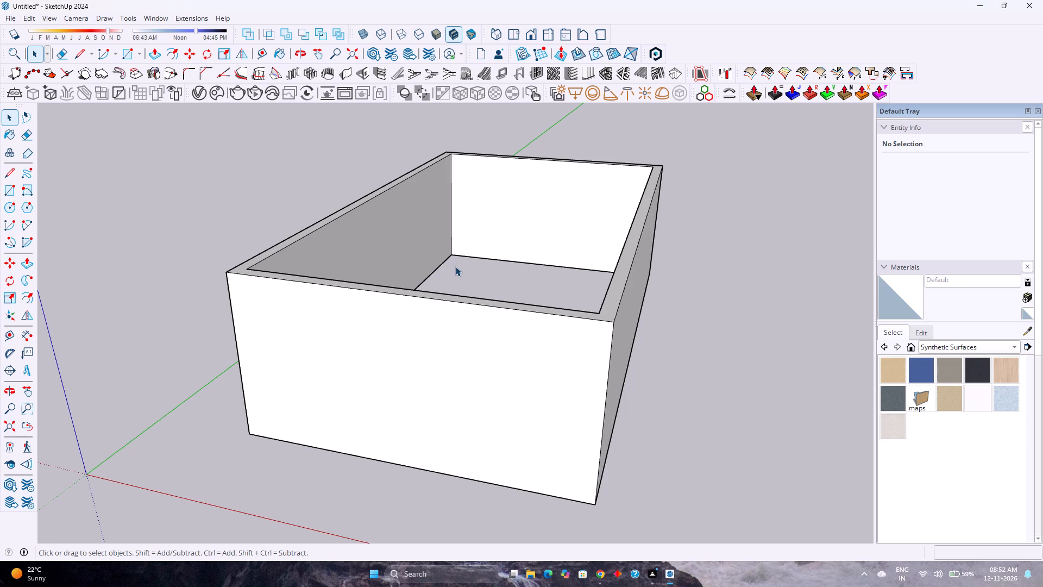
pyautogui.click(469, 255)
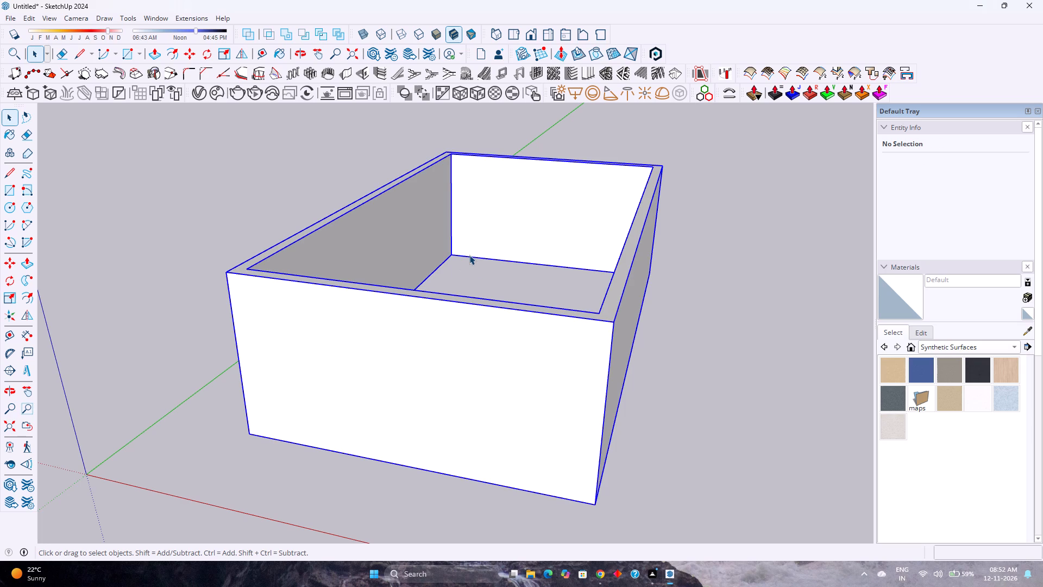
pyautogui.doubleClick(508, 310)
pyautogui.scroll(3, 508, 310)
pyautogui.scroll(-2, 508, 310)
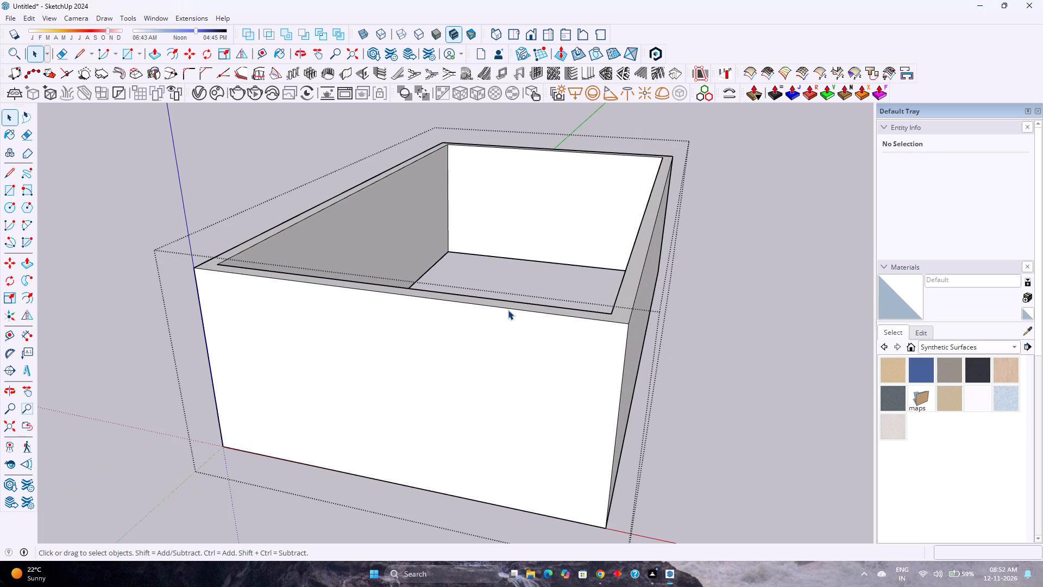
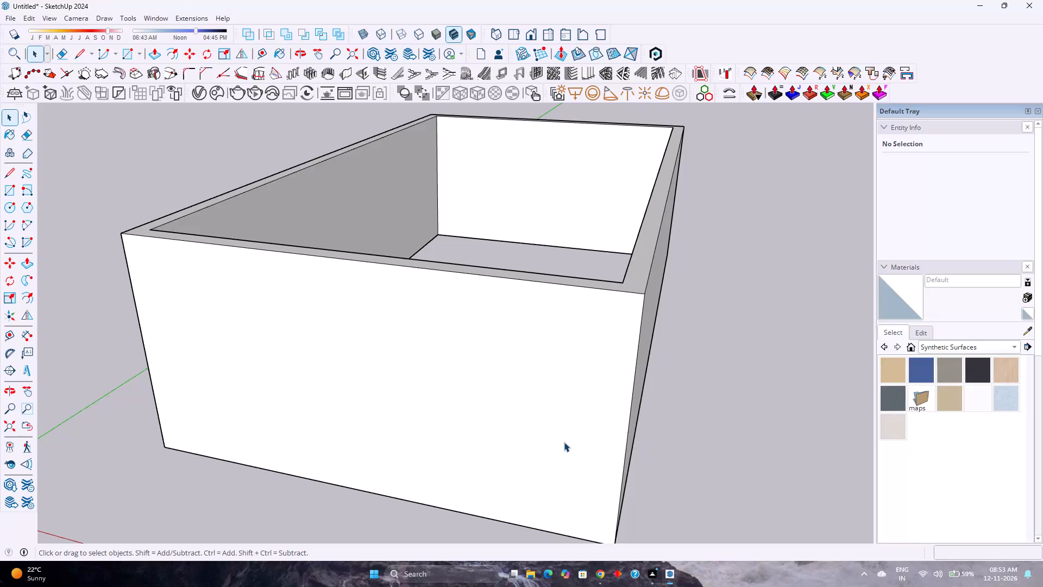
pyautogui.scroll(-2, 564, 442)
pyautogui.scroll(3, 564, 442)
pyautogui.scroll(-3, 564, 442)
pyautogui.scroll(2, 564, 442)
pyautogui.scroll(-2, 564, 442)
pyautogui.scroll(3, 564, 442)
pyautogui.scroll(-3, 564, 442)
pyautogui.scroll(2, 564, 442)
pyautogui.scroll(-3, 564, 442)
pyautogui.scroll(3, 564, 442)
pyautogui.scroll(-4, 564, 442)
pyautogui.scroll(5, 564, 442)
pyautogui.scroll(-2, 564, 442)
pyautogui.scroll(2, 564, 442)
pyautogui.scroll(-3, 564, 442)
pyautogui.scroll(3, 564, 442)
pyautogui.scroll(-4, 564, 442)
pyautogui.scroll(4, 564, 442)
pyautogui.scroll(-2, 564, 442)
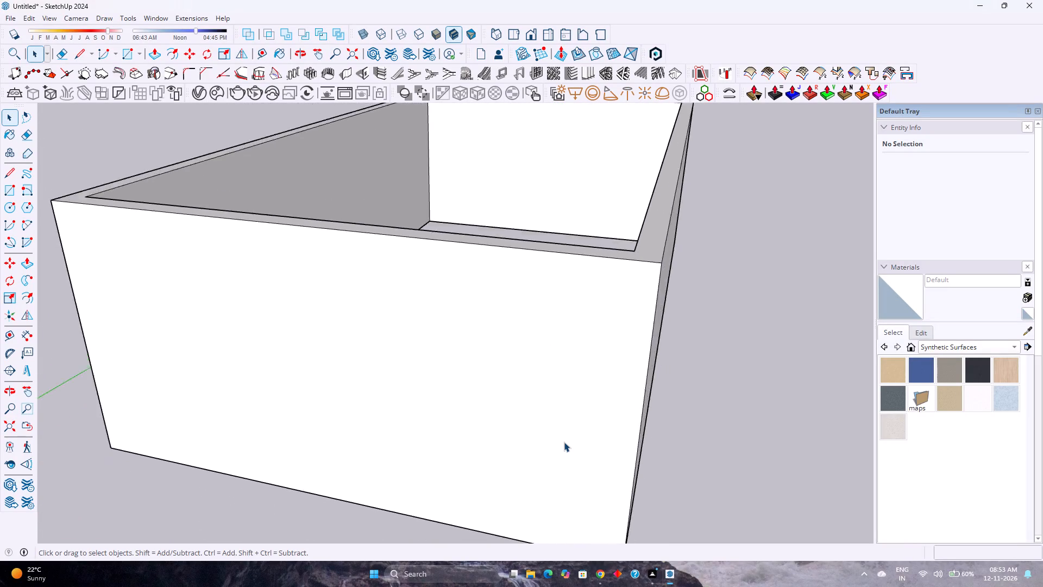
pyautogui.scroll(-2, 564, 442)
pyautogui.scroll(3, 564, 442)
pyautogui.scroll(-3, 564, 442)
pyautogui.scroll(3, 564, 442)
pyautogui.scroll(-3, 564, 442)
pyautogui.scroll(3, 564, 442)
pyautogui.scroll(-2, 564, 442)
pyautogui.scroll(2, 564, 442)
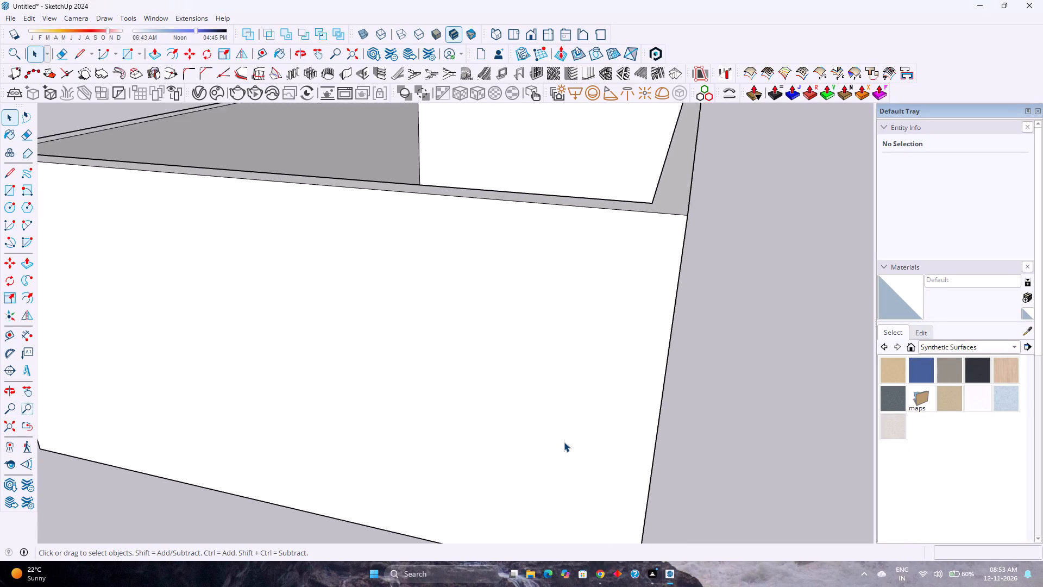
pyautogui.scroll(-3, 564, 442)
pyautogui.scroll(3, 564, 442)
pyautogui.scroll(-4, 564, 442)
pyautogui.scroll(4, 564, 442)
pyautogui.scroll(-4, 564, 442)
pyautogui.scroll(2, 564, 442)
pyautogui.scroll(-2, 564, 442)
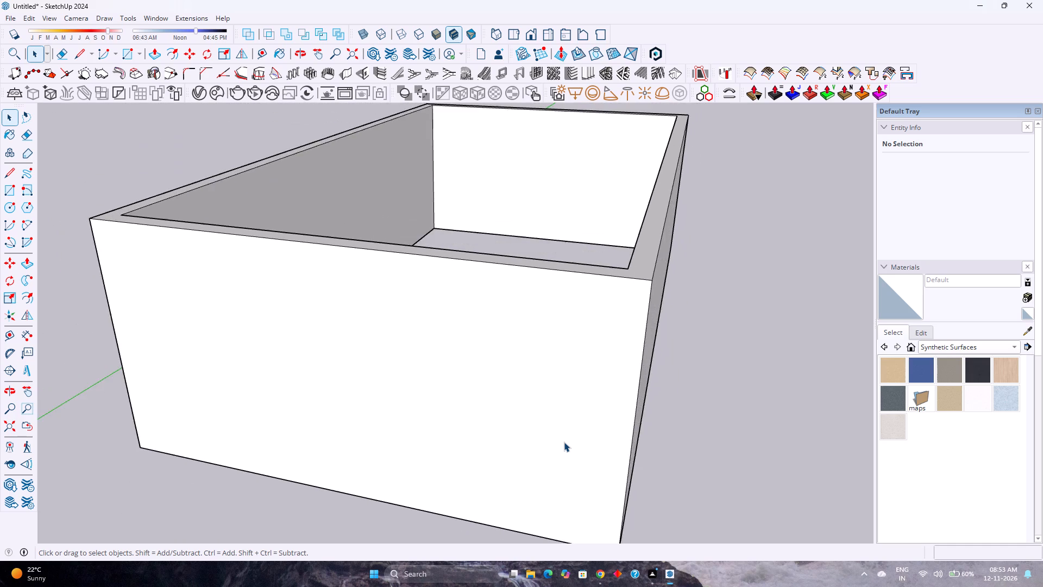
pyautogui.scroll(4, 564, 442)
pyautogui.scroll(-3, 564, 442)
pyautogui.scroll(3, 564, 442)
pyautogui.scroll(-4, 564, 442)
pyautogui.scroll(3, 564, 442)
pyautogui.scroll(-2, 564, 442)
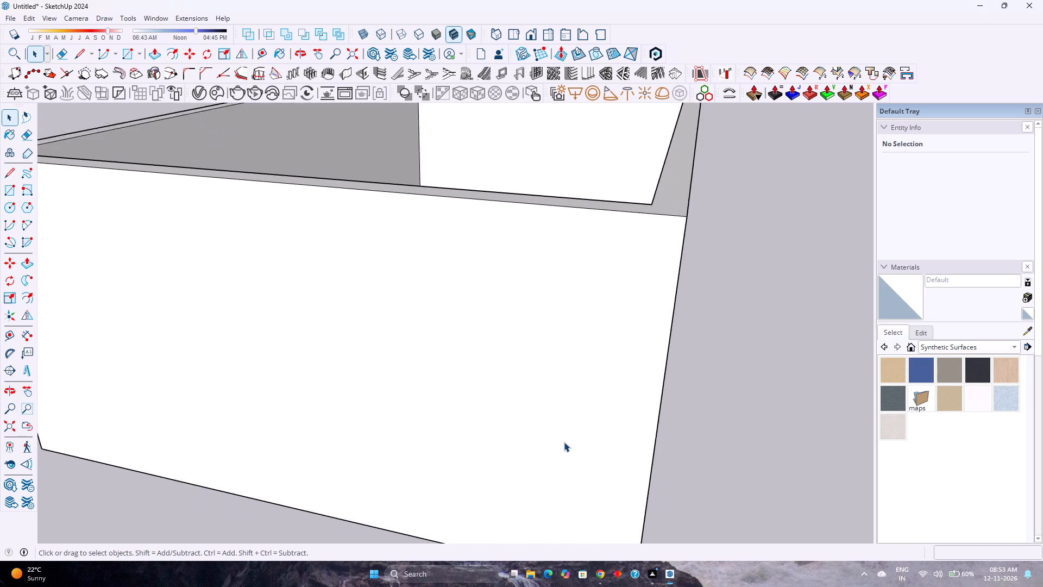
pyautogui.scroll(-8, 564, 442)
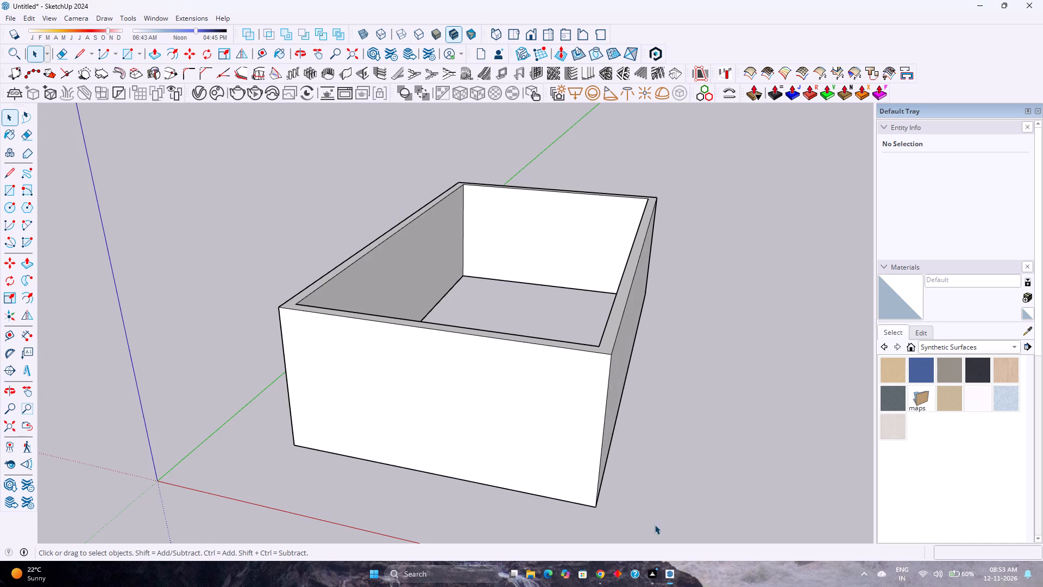
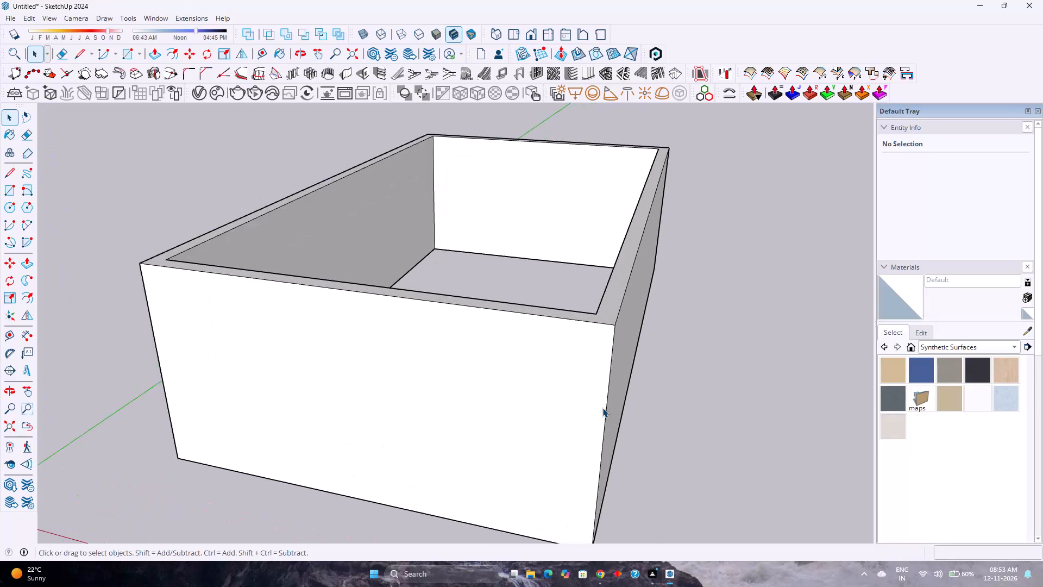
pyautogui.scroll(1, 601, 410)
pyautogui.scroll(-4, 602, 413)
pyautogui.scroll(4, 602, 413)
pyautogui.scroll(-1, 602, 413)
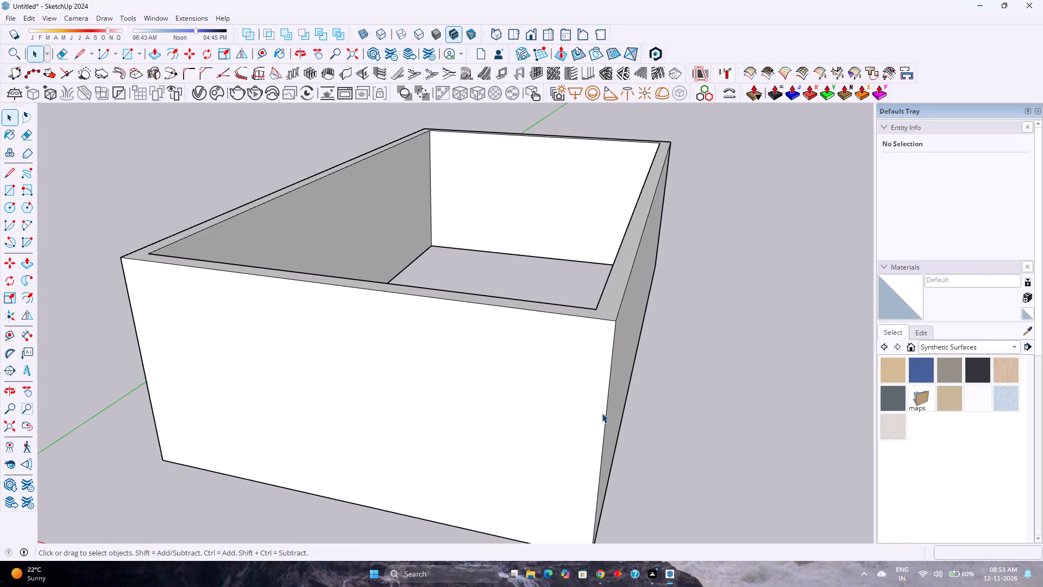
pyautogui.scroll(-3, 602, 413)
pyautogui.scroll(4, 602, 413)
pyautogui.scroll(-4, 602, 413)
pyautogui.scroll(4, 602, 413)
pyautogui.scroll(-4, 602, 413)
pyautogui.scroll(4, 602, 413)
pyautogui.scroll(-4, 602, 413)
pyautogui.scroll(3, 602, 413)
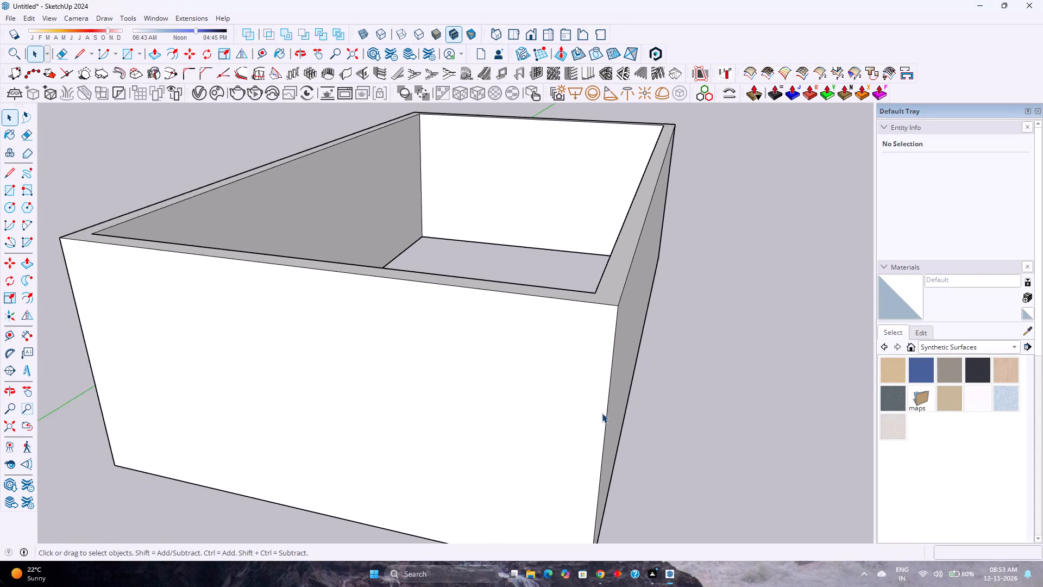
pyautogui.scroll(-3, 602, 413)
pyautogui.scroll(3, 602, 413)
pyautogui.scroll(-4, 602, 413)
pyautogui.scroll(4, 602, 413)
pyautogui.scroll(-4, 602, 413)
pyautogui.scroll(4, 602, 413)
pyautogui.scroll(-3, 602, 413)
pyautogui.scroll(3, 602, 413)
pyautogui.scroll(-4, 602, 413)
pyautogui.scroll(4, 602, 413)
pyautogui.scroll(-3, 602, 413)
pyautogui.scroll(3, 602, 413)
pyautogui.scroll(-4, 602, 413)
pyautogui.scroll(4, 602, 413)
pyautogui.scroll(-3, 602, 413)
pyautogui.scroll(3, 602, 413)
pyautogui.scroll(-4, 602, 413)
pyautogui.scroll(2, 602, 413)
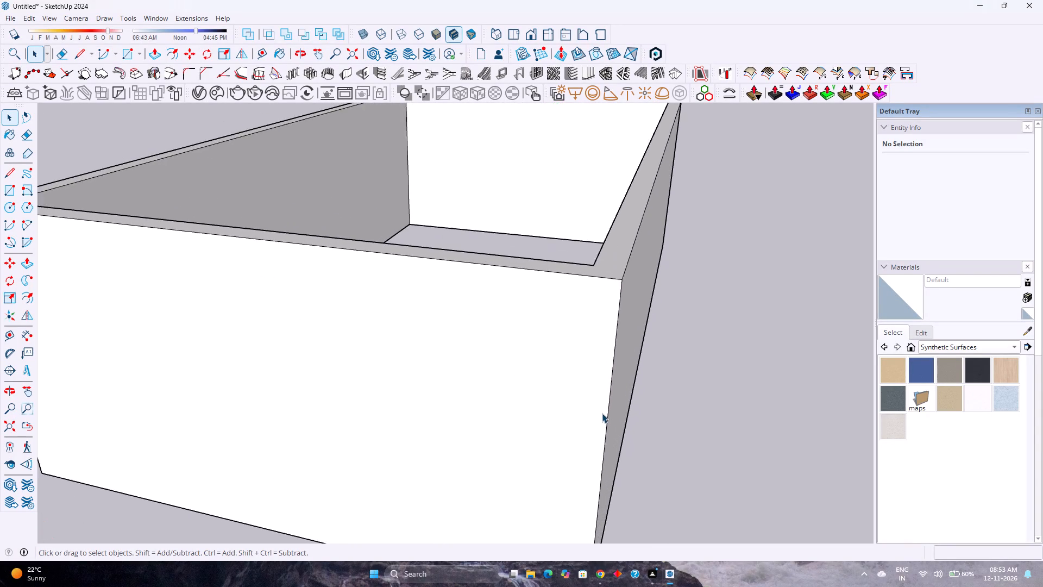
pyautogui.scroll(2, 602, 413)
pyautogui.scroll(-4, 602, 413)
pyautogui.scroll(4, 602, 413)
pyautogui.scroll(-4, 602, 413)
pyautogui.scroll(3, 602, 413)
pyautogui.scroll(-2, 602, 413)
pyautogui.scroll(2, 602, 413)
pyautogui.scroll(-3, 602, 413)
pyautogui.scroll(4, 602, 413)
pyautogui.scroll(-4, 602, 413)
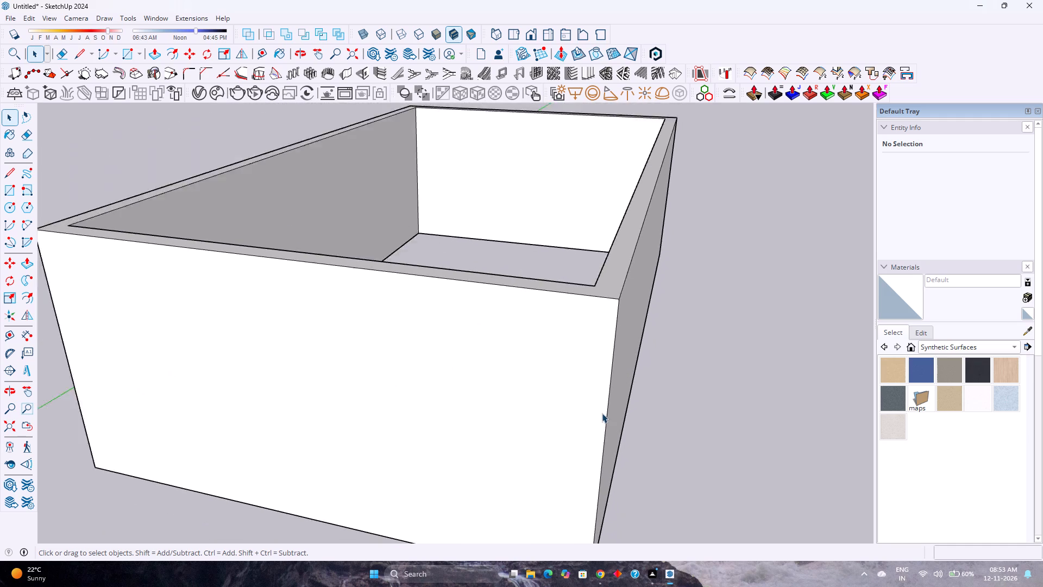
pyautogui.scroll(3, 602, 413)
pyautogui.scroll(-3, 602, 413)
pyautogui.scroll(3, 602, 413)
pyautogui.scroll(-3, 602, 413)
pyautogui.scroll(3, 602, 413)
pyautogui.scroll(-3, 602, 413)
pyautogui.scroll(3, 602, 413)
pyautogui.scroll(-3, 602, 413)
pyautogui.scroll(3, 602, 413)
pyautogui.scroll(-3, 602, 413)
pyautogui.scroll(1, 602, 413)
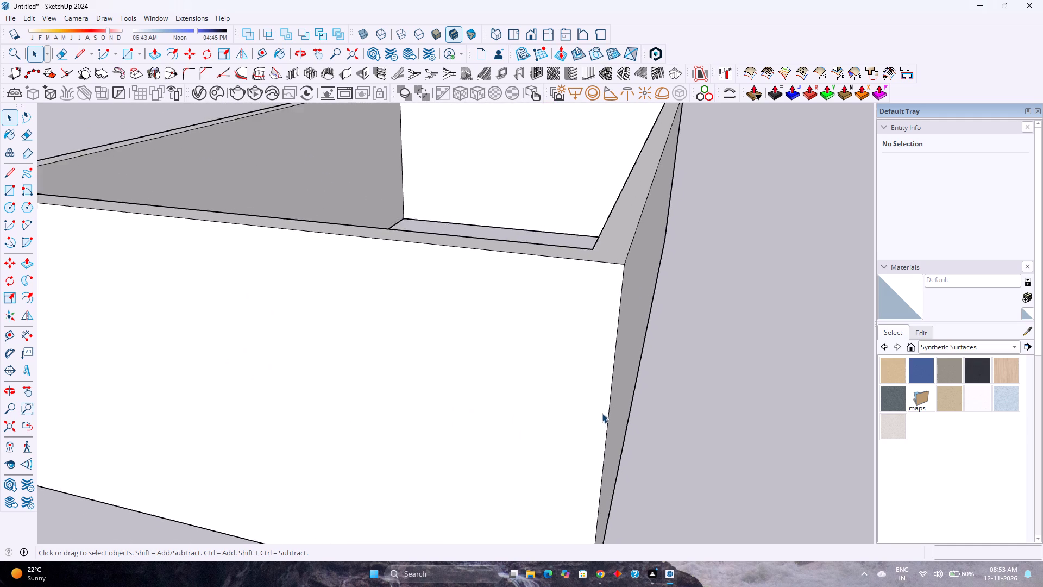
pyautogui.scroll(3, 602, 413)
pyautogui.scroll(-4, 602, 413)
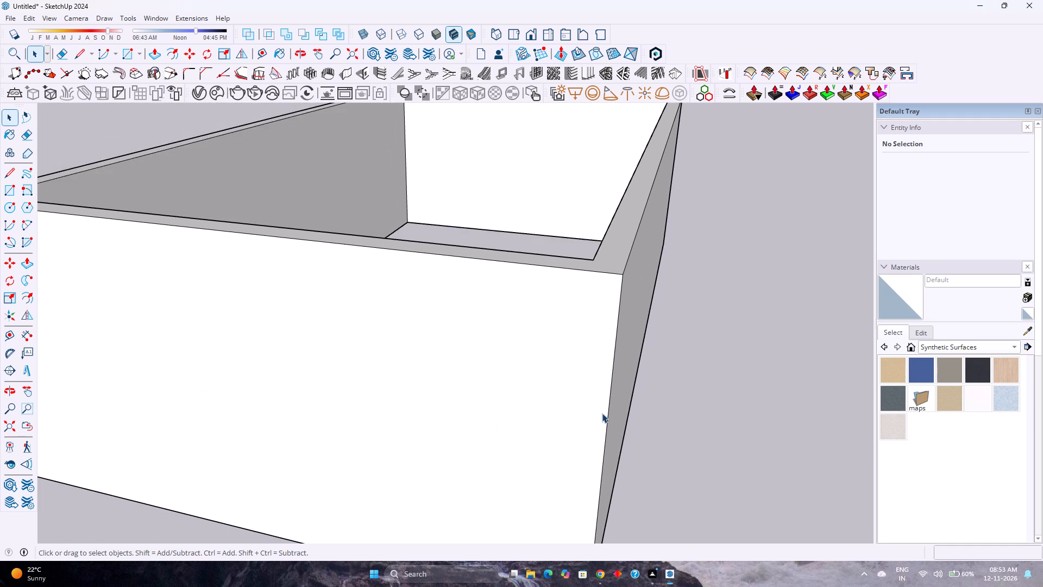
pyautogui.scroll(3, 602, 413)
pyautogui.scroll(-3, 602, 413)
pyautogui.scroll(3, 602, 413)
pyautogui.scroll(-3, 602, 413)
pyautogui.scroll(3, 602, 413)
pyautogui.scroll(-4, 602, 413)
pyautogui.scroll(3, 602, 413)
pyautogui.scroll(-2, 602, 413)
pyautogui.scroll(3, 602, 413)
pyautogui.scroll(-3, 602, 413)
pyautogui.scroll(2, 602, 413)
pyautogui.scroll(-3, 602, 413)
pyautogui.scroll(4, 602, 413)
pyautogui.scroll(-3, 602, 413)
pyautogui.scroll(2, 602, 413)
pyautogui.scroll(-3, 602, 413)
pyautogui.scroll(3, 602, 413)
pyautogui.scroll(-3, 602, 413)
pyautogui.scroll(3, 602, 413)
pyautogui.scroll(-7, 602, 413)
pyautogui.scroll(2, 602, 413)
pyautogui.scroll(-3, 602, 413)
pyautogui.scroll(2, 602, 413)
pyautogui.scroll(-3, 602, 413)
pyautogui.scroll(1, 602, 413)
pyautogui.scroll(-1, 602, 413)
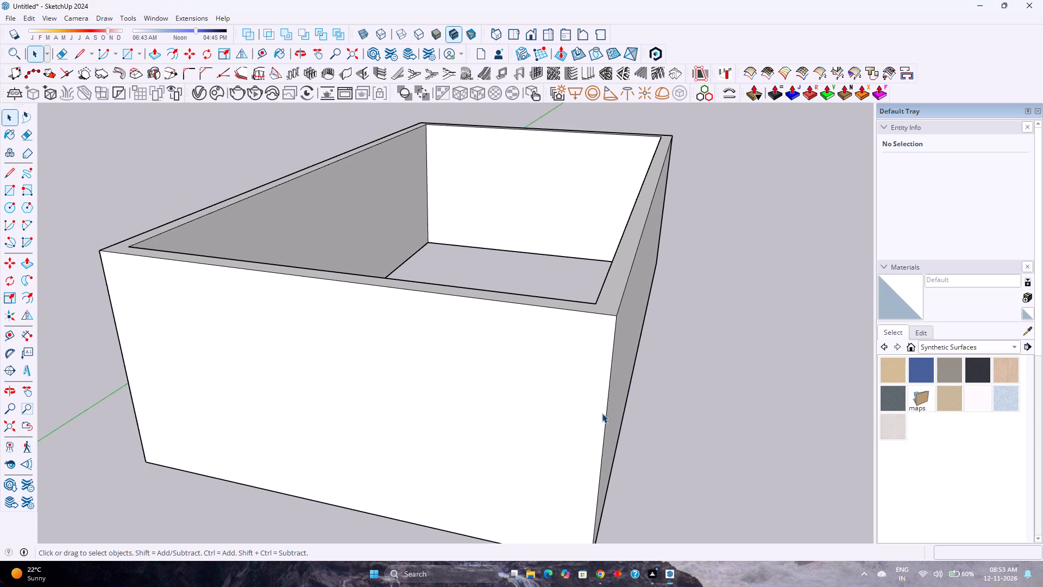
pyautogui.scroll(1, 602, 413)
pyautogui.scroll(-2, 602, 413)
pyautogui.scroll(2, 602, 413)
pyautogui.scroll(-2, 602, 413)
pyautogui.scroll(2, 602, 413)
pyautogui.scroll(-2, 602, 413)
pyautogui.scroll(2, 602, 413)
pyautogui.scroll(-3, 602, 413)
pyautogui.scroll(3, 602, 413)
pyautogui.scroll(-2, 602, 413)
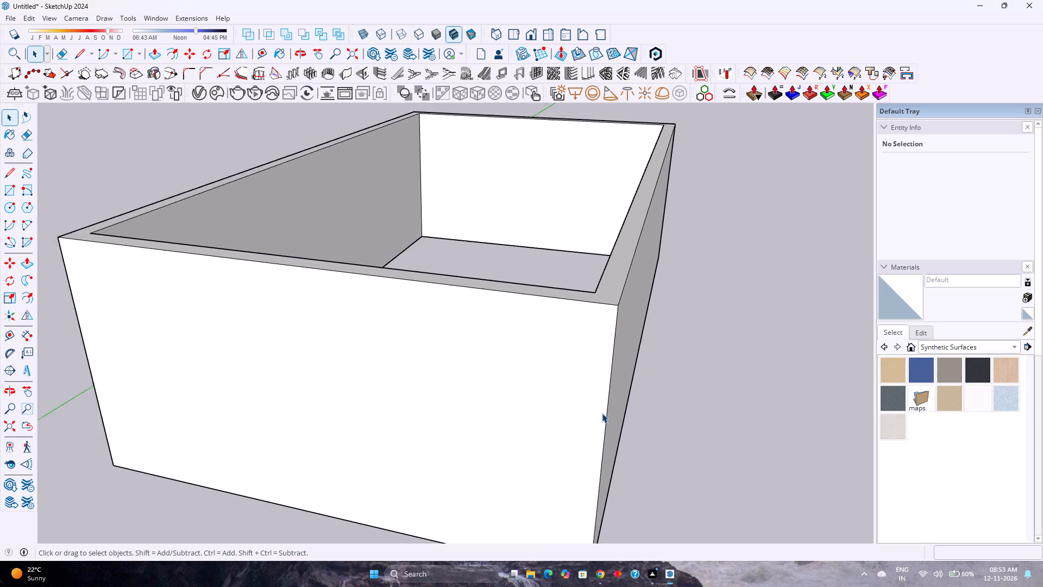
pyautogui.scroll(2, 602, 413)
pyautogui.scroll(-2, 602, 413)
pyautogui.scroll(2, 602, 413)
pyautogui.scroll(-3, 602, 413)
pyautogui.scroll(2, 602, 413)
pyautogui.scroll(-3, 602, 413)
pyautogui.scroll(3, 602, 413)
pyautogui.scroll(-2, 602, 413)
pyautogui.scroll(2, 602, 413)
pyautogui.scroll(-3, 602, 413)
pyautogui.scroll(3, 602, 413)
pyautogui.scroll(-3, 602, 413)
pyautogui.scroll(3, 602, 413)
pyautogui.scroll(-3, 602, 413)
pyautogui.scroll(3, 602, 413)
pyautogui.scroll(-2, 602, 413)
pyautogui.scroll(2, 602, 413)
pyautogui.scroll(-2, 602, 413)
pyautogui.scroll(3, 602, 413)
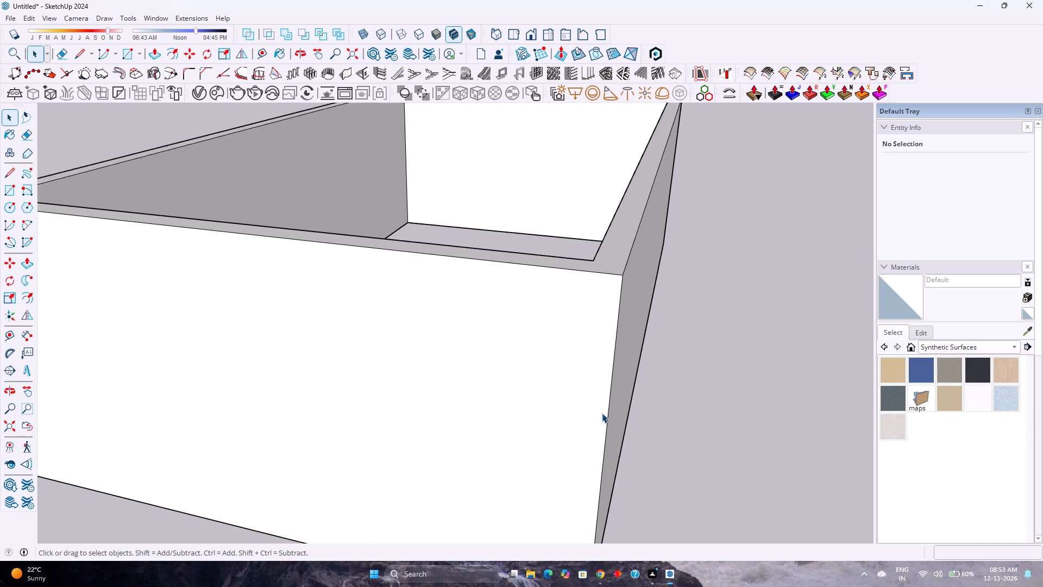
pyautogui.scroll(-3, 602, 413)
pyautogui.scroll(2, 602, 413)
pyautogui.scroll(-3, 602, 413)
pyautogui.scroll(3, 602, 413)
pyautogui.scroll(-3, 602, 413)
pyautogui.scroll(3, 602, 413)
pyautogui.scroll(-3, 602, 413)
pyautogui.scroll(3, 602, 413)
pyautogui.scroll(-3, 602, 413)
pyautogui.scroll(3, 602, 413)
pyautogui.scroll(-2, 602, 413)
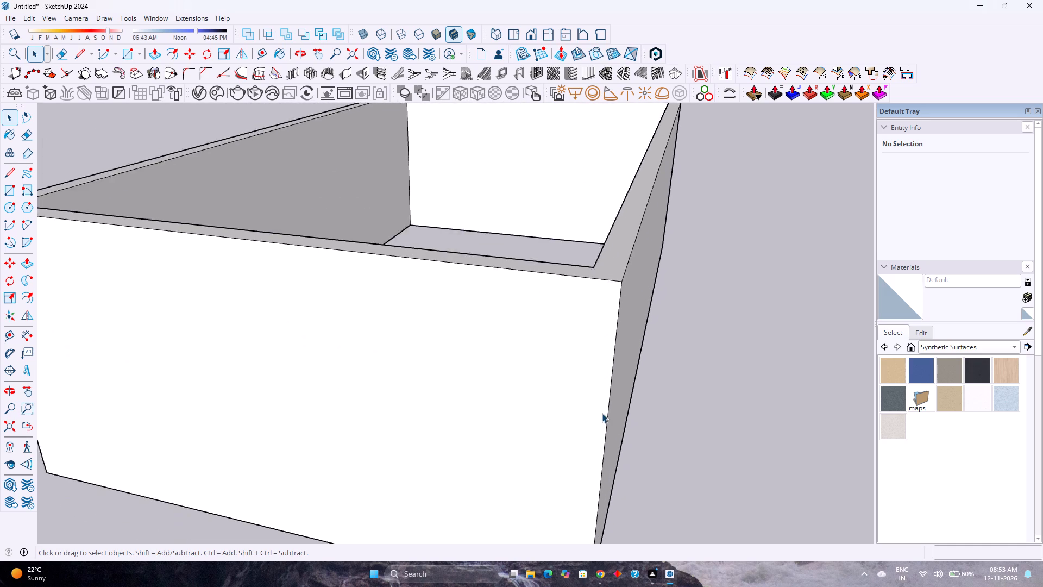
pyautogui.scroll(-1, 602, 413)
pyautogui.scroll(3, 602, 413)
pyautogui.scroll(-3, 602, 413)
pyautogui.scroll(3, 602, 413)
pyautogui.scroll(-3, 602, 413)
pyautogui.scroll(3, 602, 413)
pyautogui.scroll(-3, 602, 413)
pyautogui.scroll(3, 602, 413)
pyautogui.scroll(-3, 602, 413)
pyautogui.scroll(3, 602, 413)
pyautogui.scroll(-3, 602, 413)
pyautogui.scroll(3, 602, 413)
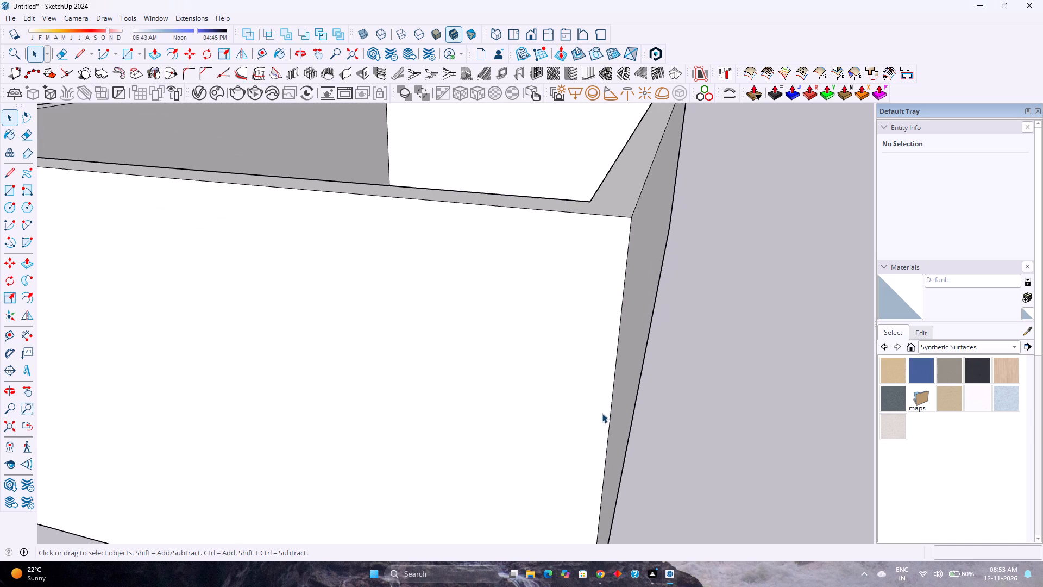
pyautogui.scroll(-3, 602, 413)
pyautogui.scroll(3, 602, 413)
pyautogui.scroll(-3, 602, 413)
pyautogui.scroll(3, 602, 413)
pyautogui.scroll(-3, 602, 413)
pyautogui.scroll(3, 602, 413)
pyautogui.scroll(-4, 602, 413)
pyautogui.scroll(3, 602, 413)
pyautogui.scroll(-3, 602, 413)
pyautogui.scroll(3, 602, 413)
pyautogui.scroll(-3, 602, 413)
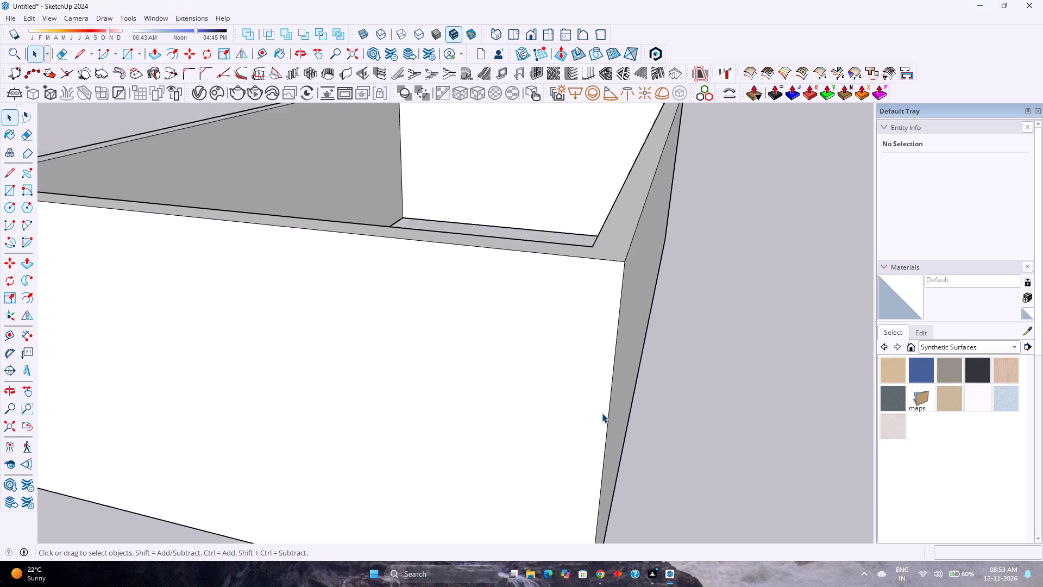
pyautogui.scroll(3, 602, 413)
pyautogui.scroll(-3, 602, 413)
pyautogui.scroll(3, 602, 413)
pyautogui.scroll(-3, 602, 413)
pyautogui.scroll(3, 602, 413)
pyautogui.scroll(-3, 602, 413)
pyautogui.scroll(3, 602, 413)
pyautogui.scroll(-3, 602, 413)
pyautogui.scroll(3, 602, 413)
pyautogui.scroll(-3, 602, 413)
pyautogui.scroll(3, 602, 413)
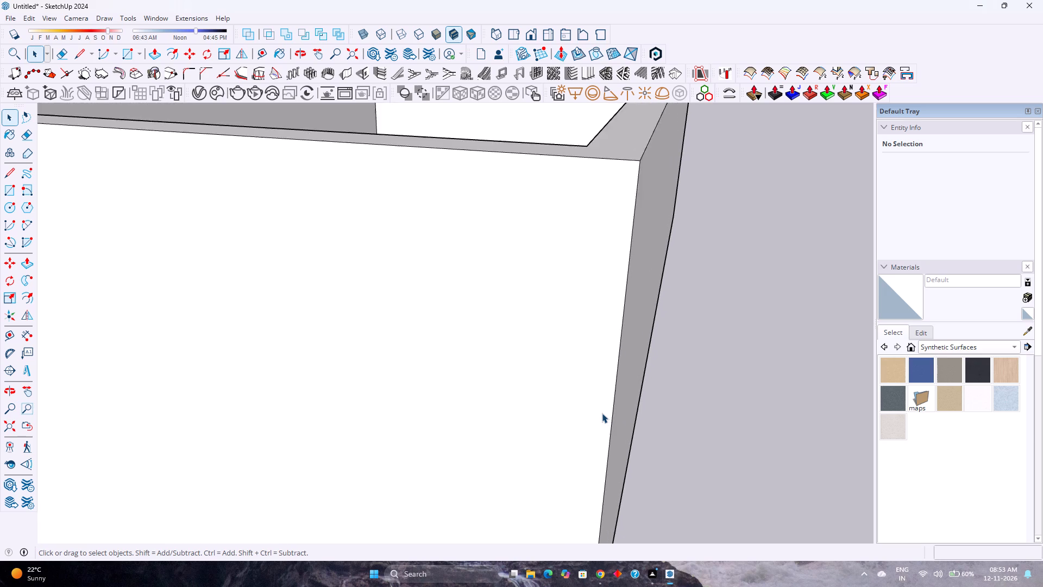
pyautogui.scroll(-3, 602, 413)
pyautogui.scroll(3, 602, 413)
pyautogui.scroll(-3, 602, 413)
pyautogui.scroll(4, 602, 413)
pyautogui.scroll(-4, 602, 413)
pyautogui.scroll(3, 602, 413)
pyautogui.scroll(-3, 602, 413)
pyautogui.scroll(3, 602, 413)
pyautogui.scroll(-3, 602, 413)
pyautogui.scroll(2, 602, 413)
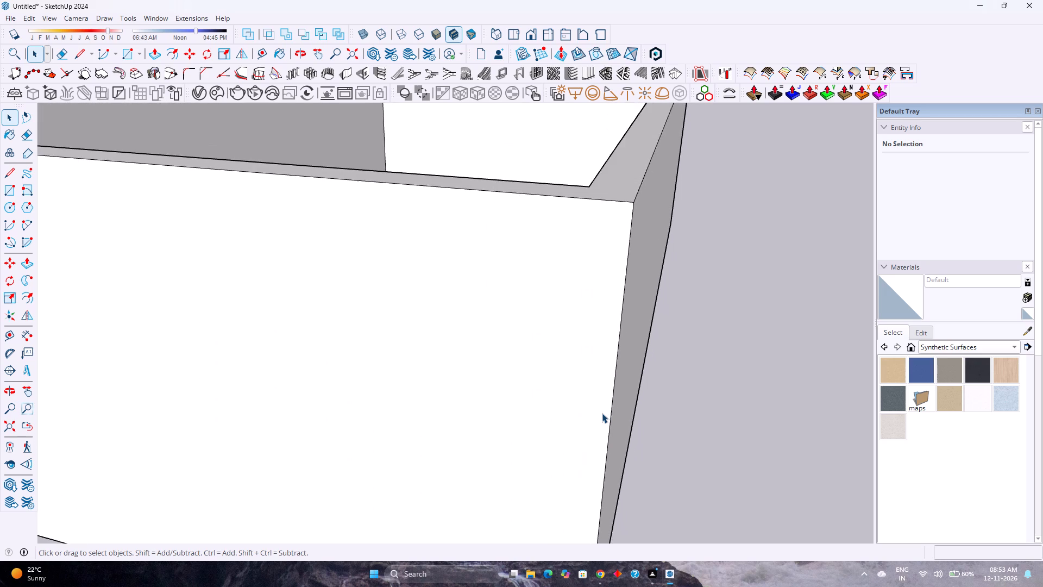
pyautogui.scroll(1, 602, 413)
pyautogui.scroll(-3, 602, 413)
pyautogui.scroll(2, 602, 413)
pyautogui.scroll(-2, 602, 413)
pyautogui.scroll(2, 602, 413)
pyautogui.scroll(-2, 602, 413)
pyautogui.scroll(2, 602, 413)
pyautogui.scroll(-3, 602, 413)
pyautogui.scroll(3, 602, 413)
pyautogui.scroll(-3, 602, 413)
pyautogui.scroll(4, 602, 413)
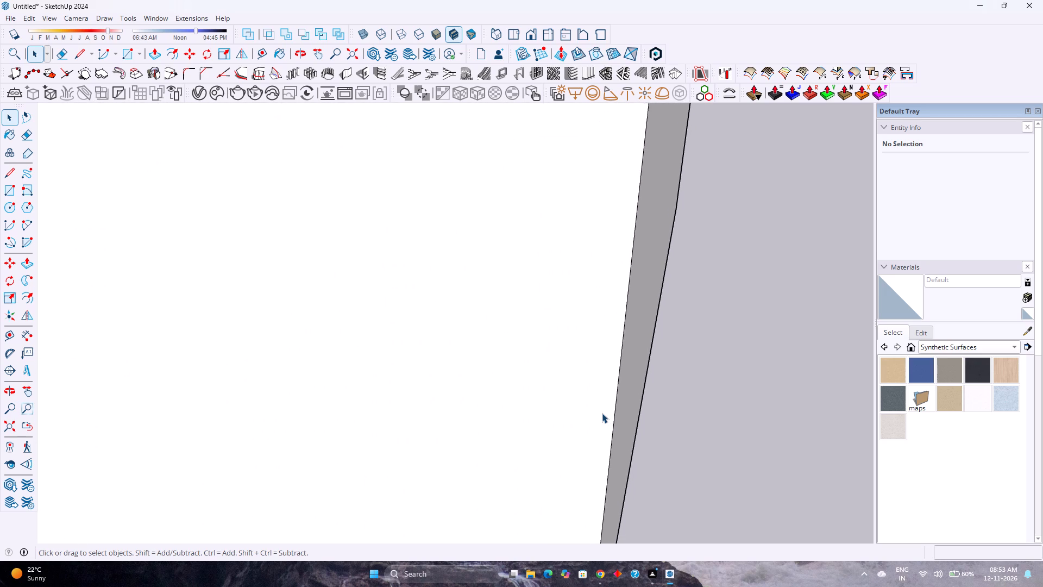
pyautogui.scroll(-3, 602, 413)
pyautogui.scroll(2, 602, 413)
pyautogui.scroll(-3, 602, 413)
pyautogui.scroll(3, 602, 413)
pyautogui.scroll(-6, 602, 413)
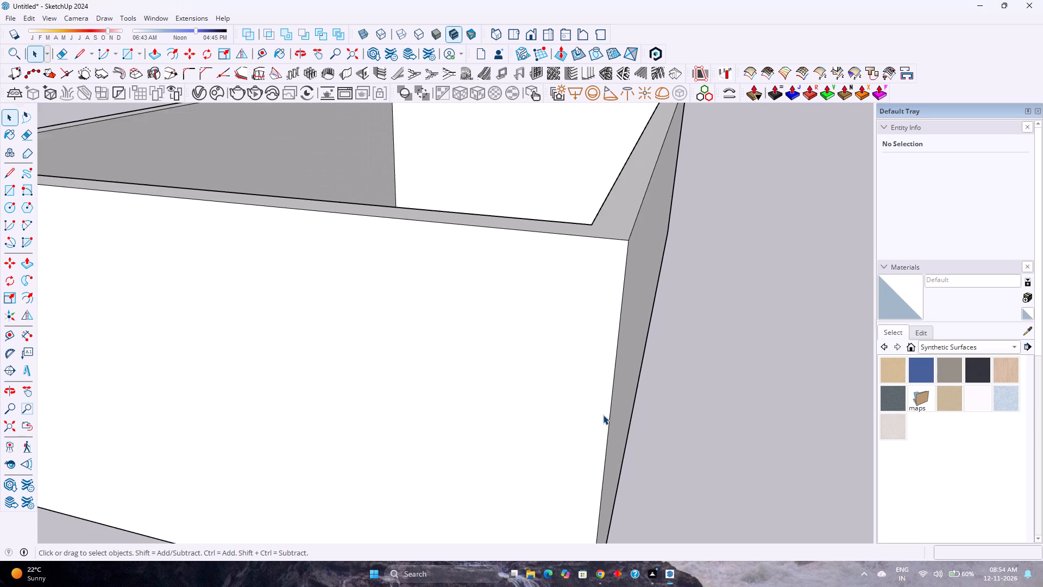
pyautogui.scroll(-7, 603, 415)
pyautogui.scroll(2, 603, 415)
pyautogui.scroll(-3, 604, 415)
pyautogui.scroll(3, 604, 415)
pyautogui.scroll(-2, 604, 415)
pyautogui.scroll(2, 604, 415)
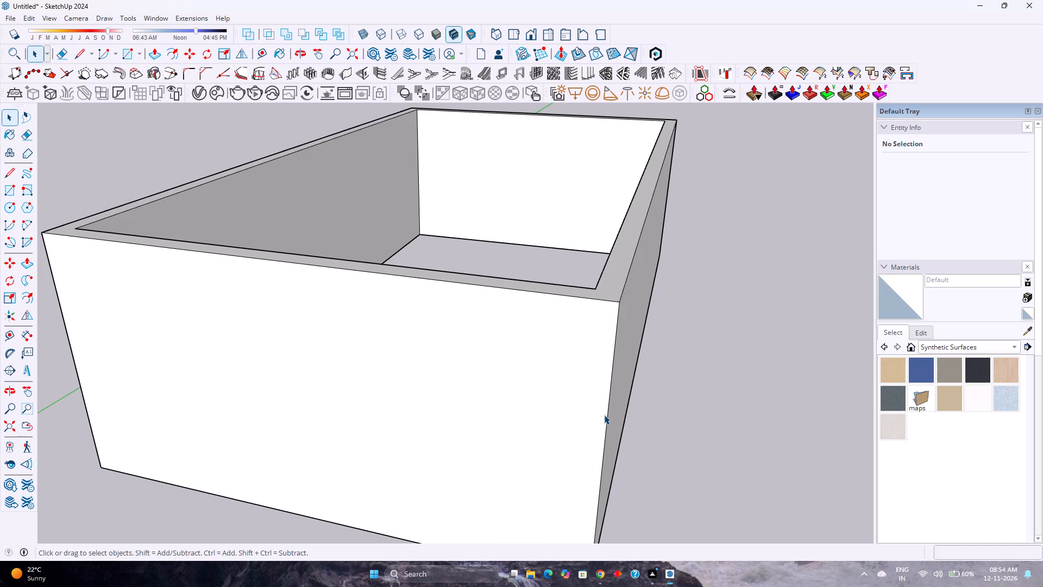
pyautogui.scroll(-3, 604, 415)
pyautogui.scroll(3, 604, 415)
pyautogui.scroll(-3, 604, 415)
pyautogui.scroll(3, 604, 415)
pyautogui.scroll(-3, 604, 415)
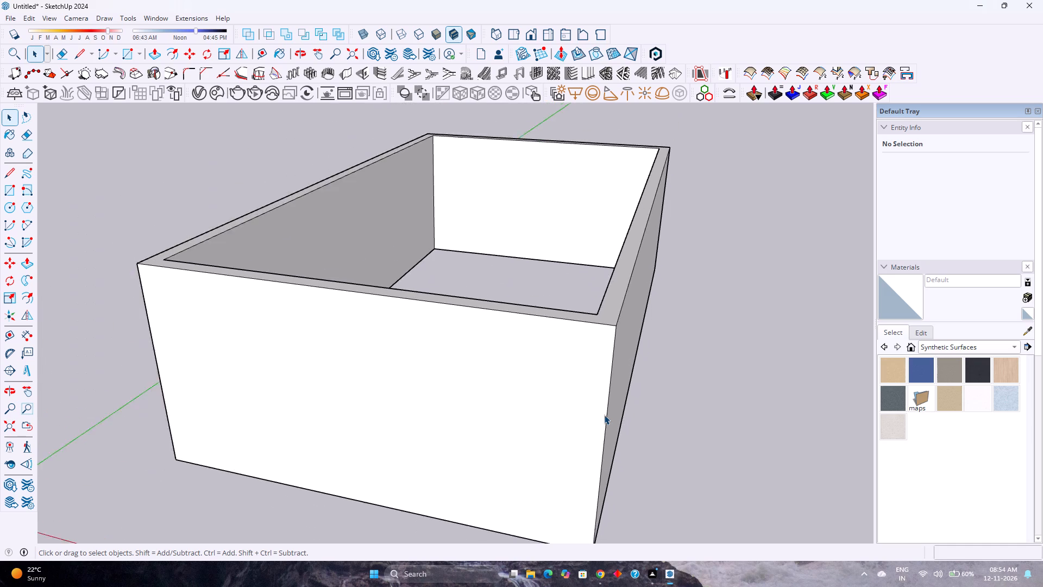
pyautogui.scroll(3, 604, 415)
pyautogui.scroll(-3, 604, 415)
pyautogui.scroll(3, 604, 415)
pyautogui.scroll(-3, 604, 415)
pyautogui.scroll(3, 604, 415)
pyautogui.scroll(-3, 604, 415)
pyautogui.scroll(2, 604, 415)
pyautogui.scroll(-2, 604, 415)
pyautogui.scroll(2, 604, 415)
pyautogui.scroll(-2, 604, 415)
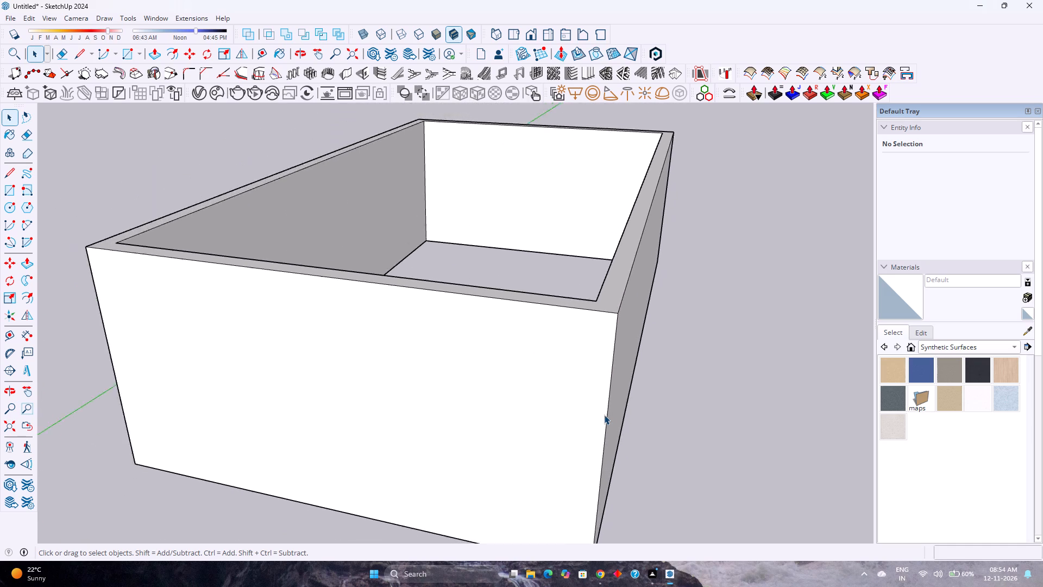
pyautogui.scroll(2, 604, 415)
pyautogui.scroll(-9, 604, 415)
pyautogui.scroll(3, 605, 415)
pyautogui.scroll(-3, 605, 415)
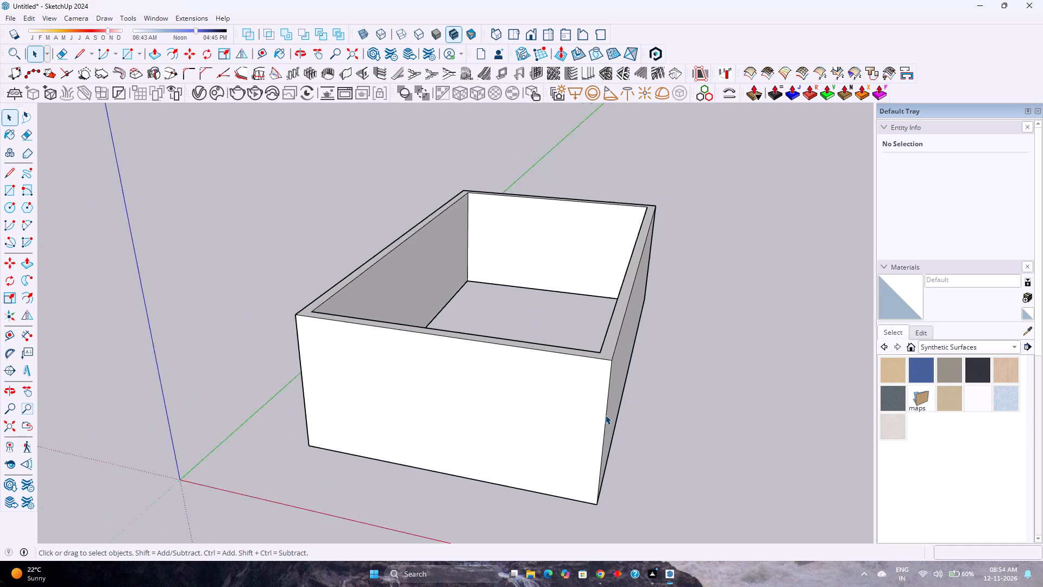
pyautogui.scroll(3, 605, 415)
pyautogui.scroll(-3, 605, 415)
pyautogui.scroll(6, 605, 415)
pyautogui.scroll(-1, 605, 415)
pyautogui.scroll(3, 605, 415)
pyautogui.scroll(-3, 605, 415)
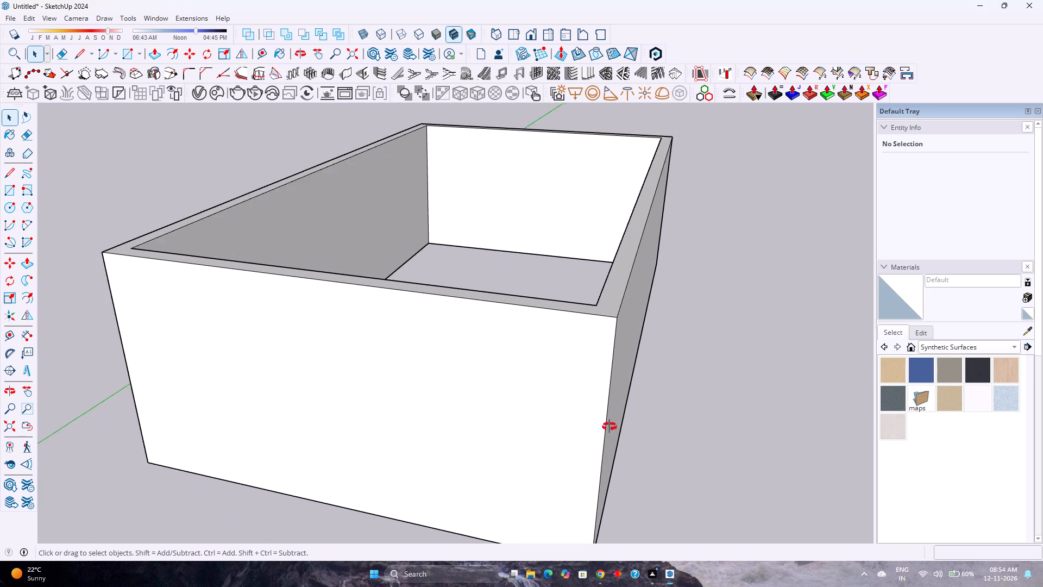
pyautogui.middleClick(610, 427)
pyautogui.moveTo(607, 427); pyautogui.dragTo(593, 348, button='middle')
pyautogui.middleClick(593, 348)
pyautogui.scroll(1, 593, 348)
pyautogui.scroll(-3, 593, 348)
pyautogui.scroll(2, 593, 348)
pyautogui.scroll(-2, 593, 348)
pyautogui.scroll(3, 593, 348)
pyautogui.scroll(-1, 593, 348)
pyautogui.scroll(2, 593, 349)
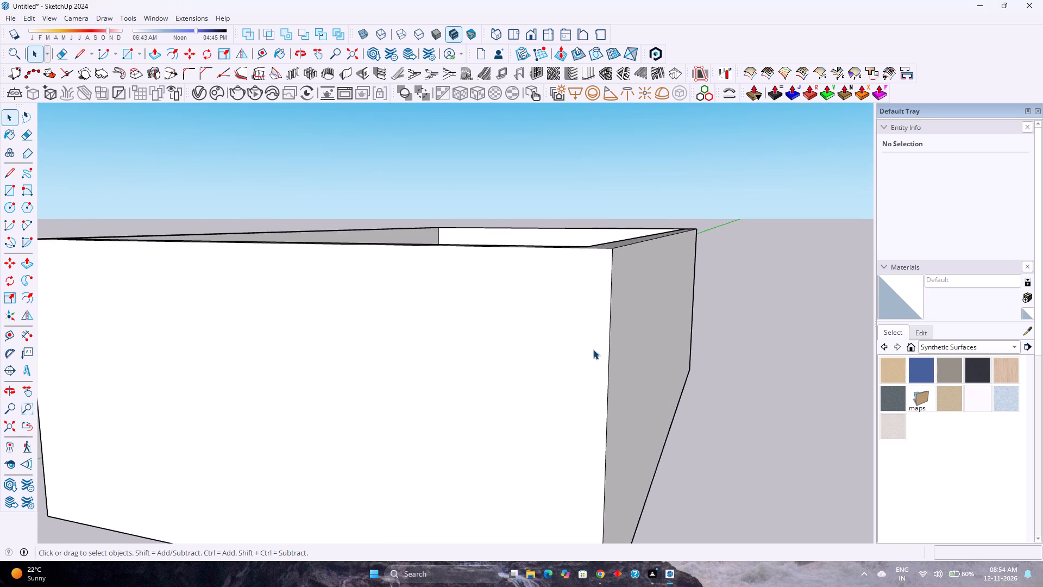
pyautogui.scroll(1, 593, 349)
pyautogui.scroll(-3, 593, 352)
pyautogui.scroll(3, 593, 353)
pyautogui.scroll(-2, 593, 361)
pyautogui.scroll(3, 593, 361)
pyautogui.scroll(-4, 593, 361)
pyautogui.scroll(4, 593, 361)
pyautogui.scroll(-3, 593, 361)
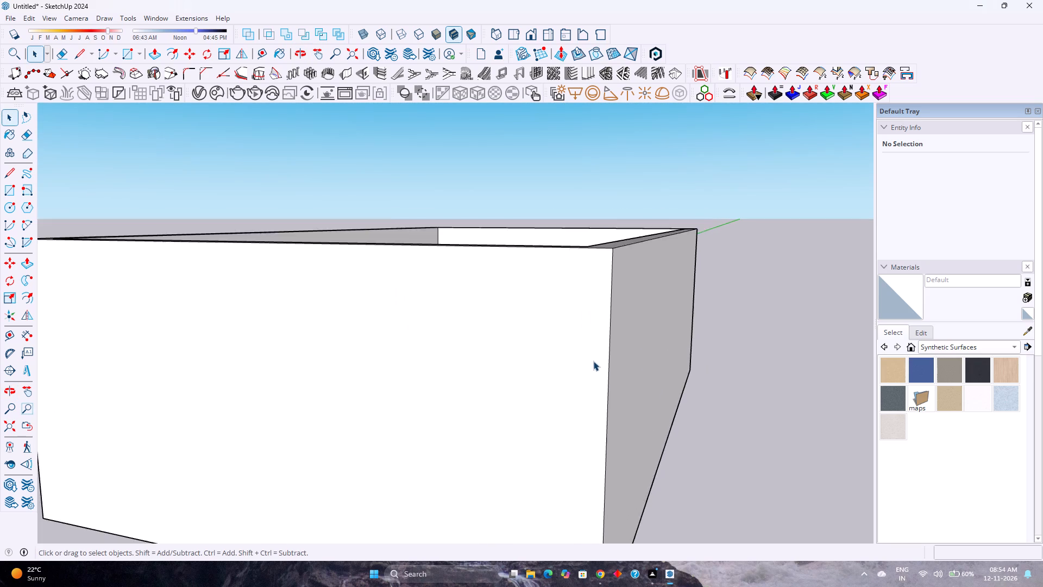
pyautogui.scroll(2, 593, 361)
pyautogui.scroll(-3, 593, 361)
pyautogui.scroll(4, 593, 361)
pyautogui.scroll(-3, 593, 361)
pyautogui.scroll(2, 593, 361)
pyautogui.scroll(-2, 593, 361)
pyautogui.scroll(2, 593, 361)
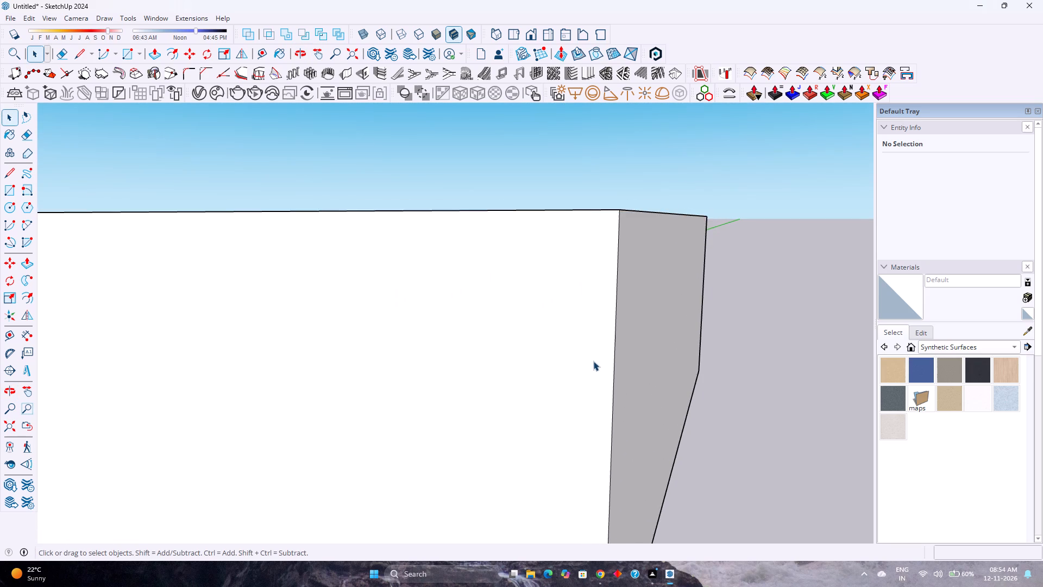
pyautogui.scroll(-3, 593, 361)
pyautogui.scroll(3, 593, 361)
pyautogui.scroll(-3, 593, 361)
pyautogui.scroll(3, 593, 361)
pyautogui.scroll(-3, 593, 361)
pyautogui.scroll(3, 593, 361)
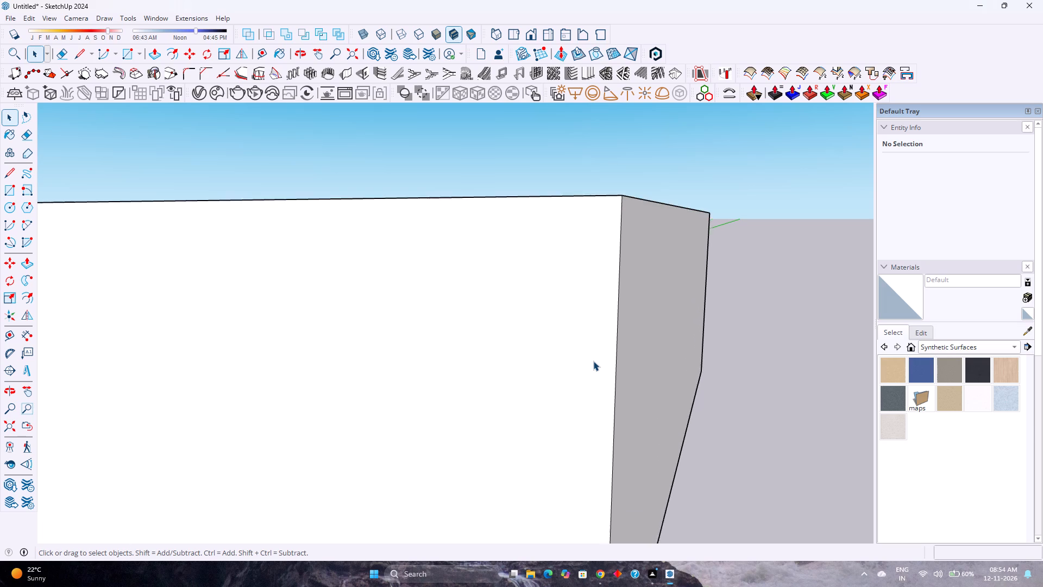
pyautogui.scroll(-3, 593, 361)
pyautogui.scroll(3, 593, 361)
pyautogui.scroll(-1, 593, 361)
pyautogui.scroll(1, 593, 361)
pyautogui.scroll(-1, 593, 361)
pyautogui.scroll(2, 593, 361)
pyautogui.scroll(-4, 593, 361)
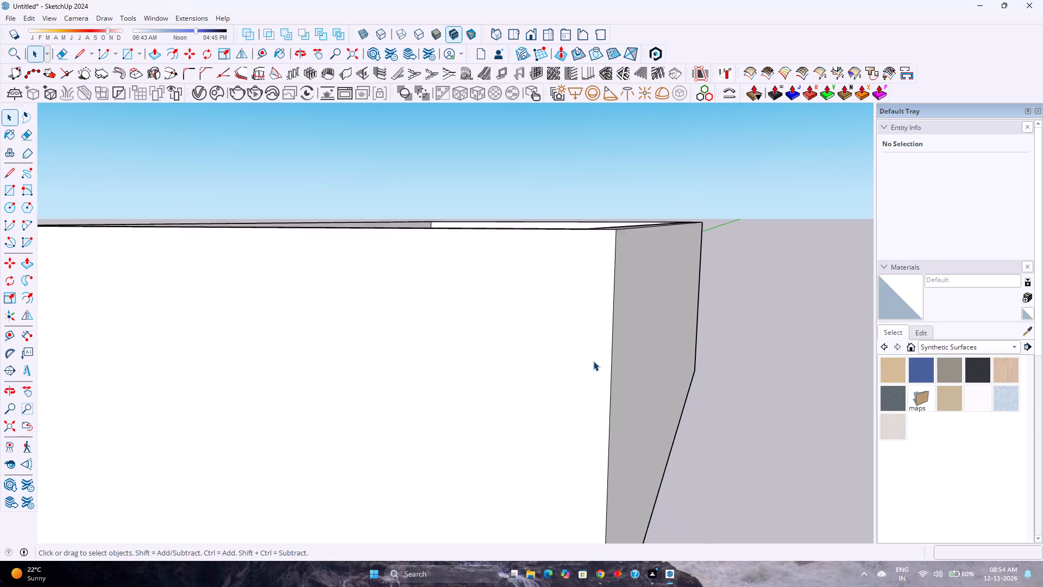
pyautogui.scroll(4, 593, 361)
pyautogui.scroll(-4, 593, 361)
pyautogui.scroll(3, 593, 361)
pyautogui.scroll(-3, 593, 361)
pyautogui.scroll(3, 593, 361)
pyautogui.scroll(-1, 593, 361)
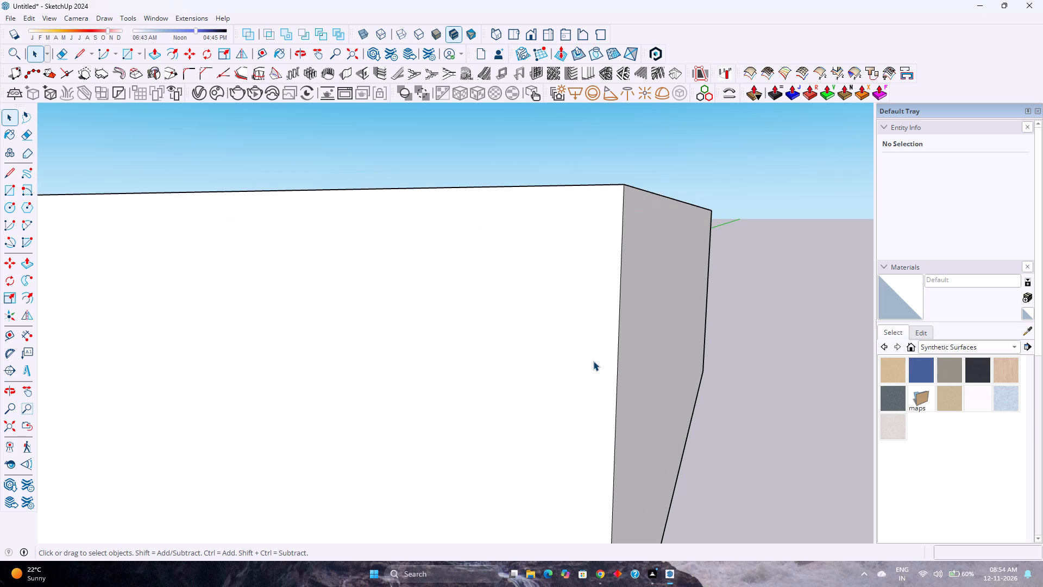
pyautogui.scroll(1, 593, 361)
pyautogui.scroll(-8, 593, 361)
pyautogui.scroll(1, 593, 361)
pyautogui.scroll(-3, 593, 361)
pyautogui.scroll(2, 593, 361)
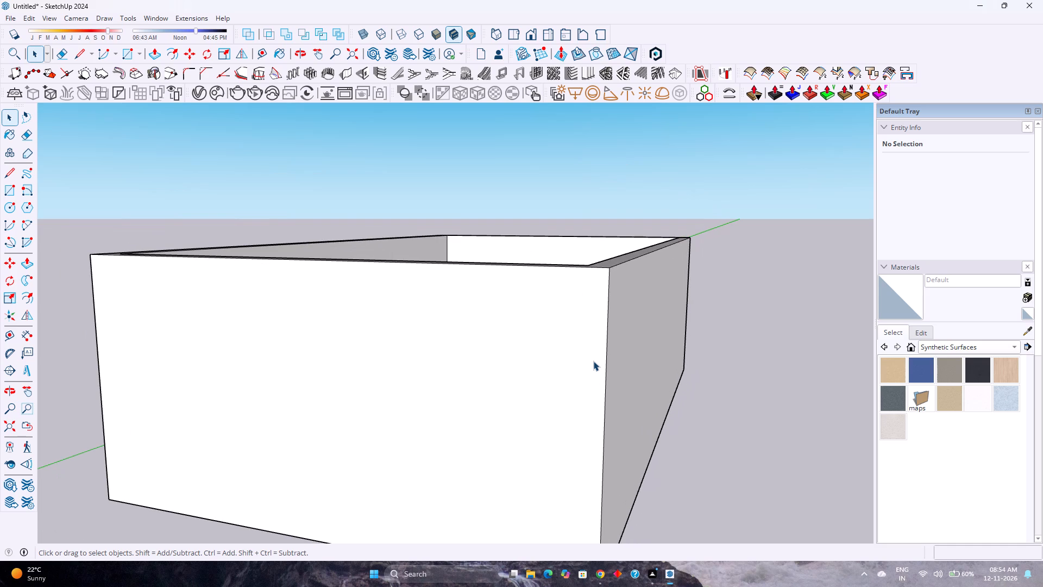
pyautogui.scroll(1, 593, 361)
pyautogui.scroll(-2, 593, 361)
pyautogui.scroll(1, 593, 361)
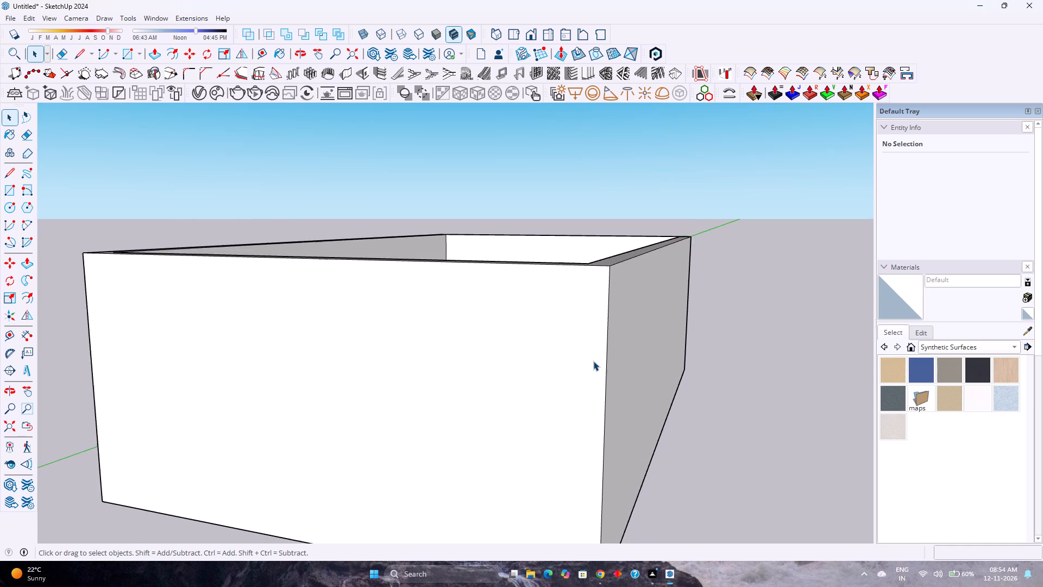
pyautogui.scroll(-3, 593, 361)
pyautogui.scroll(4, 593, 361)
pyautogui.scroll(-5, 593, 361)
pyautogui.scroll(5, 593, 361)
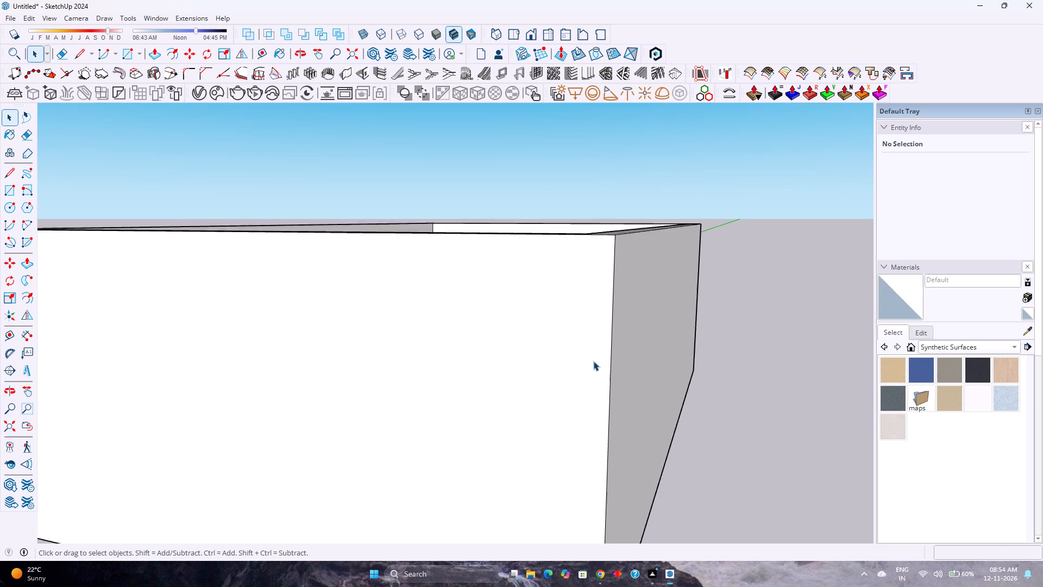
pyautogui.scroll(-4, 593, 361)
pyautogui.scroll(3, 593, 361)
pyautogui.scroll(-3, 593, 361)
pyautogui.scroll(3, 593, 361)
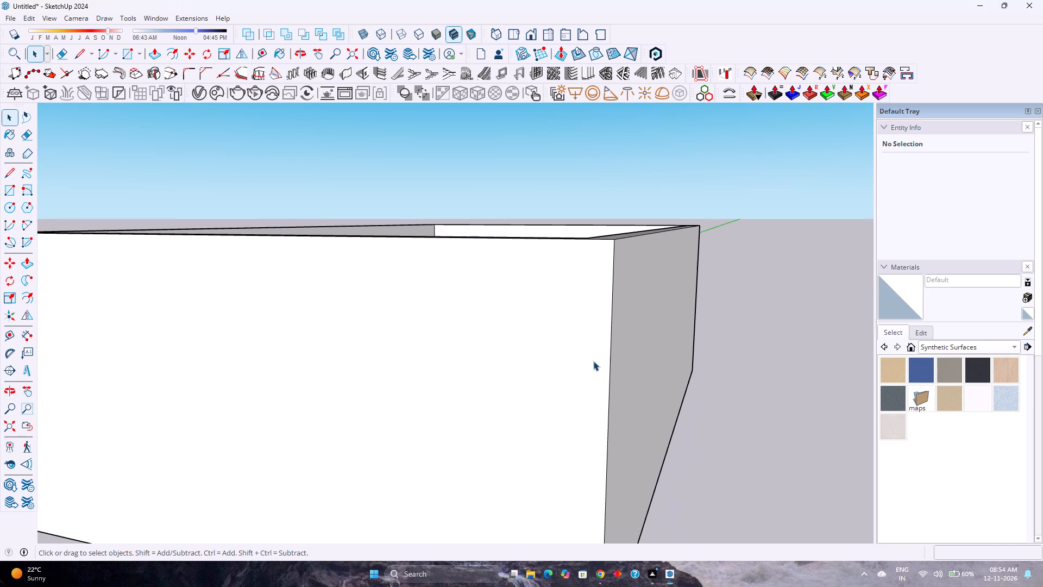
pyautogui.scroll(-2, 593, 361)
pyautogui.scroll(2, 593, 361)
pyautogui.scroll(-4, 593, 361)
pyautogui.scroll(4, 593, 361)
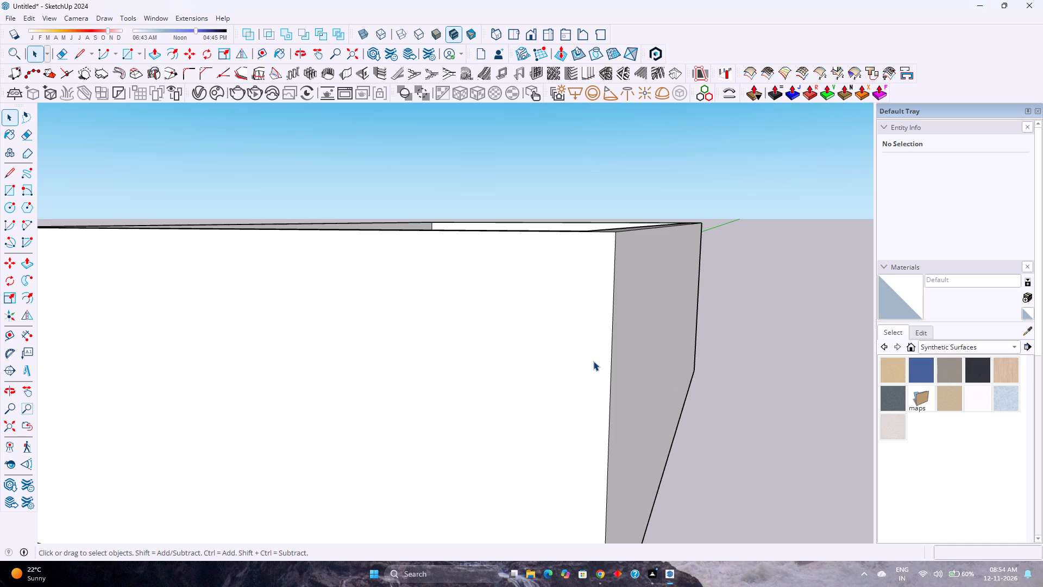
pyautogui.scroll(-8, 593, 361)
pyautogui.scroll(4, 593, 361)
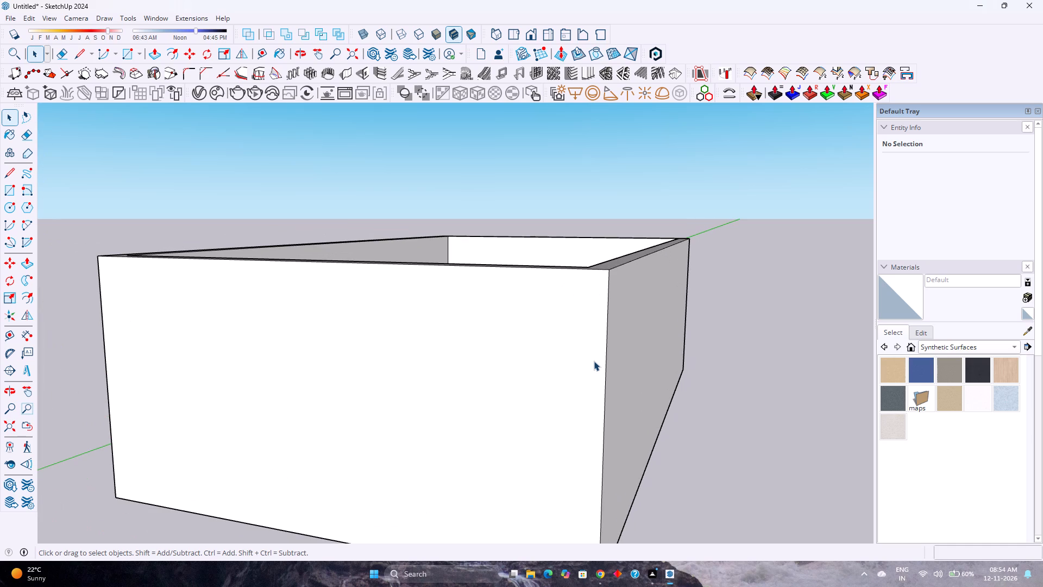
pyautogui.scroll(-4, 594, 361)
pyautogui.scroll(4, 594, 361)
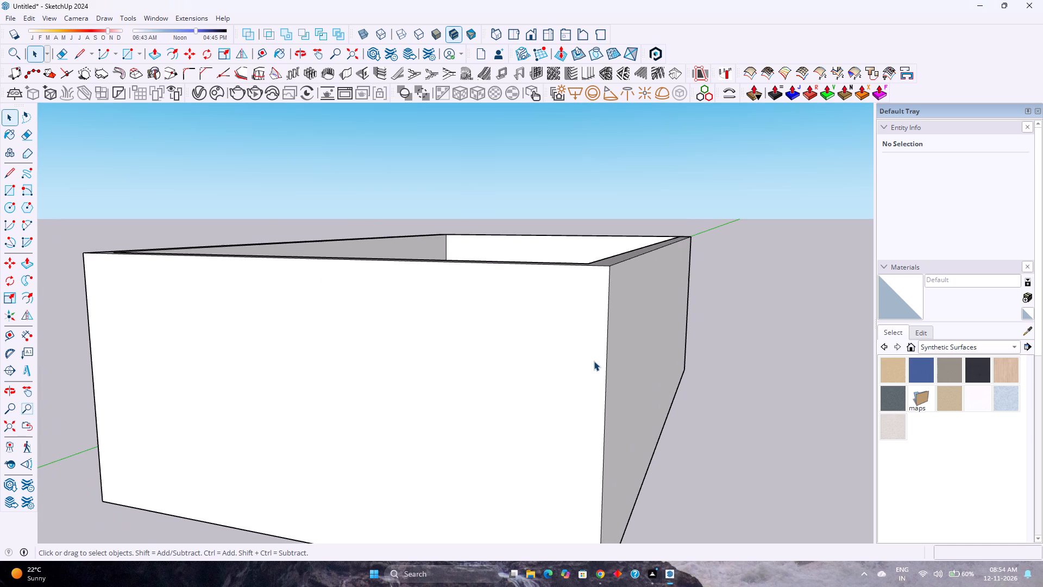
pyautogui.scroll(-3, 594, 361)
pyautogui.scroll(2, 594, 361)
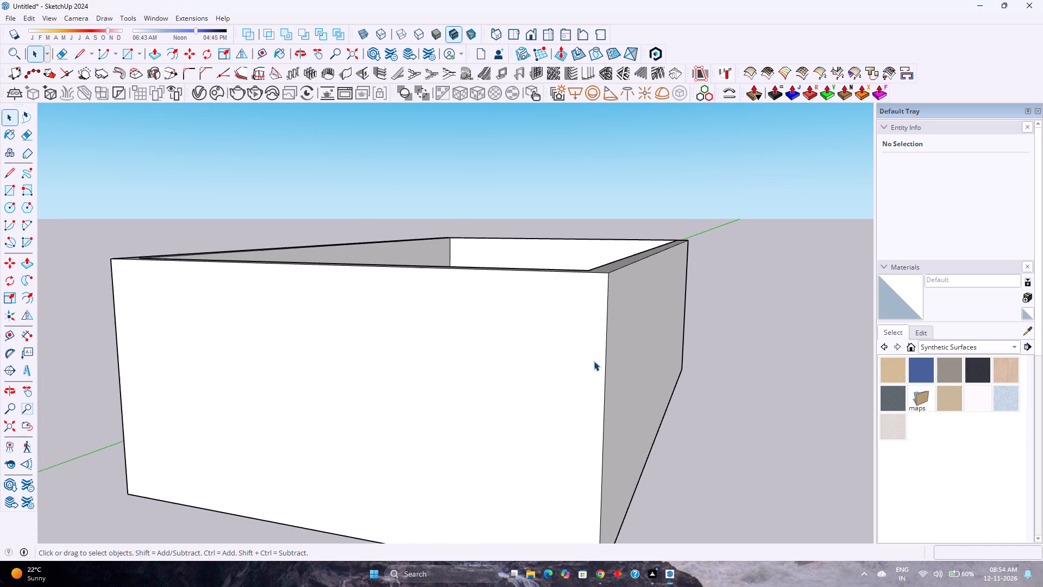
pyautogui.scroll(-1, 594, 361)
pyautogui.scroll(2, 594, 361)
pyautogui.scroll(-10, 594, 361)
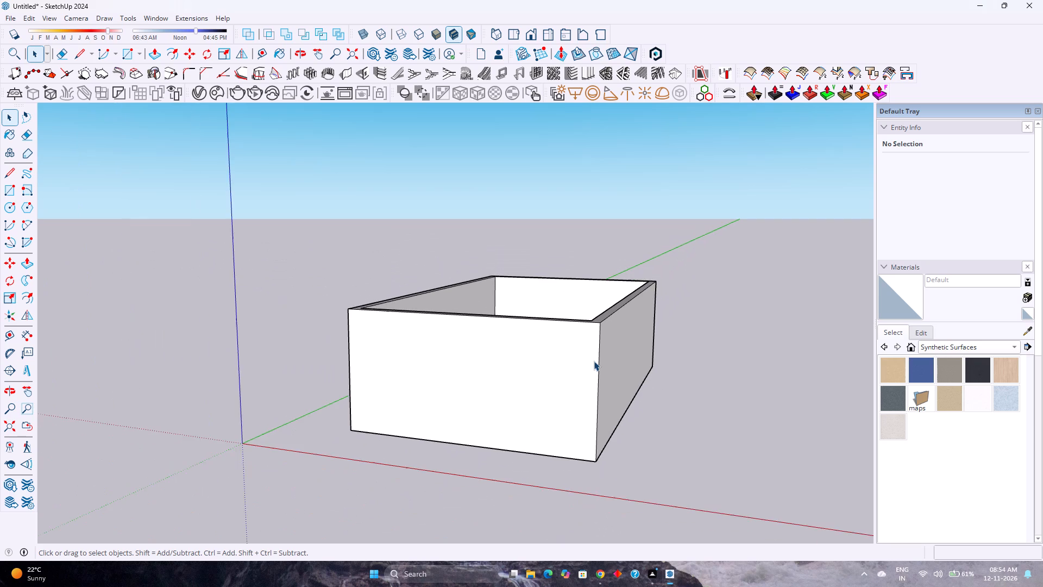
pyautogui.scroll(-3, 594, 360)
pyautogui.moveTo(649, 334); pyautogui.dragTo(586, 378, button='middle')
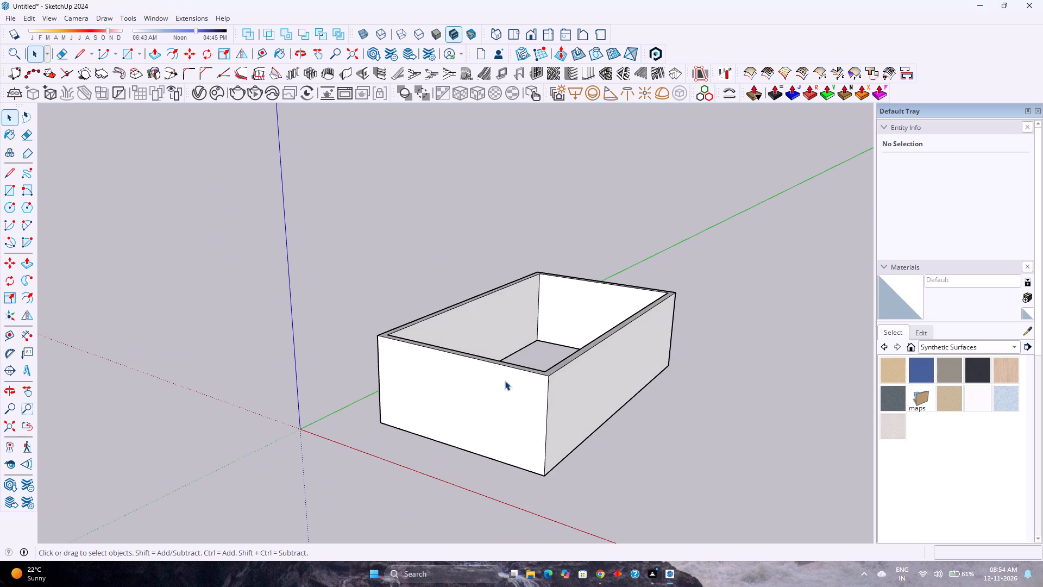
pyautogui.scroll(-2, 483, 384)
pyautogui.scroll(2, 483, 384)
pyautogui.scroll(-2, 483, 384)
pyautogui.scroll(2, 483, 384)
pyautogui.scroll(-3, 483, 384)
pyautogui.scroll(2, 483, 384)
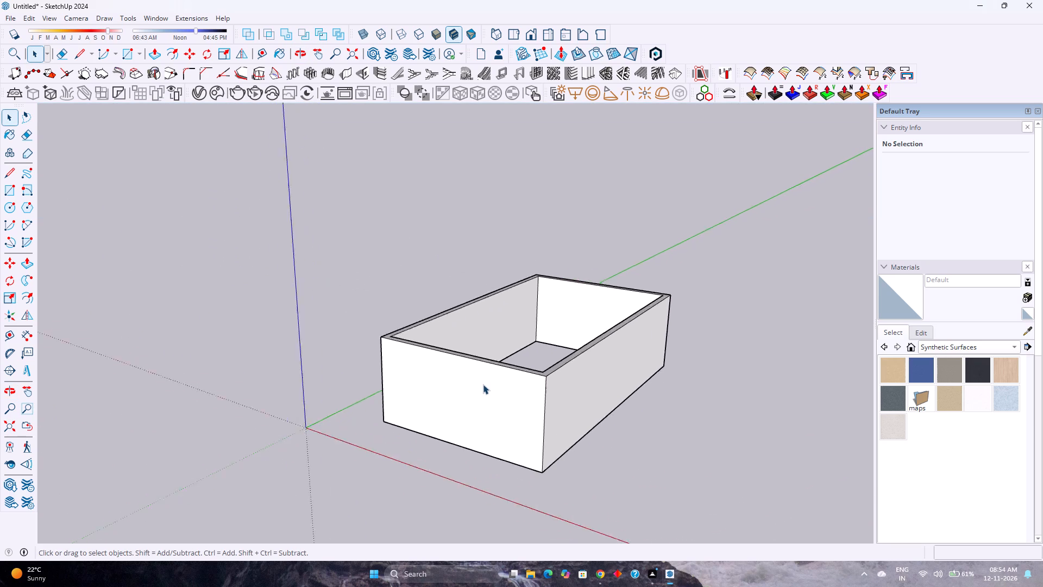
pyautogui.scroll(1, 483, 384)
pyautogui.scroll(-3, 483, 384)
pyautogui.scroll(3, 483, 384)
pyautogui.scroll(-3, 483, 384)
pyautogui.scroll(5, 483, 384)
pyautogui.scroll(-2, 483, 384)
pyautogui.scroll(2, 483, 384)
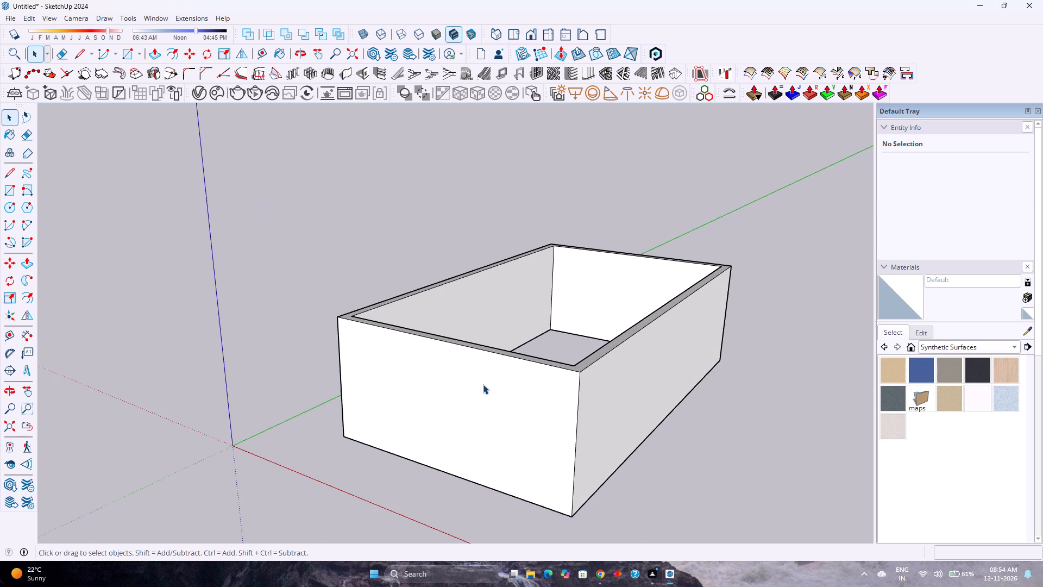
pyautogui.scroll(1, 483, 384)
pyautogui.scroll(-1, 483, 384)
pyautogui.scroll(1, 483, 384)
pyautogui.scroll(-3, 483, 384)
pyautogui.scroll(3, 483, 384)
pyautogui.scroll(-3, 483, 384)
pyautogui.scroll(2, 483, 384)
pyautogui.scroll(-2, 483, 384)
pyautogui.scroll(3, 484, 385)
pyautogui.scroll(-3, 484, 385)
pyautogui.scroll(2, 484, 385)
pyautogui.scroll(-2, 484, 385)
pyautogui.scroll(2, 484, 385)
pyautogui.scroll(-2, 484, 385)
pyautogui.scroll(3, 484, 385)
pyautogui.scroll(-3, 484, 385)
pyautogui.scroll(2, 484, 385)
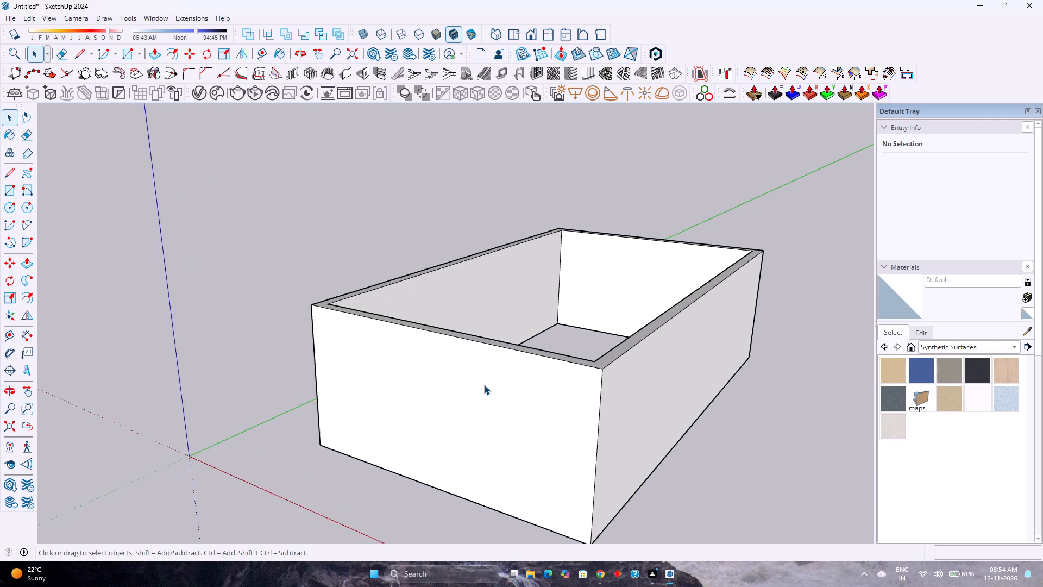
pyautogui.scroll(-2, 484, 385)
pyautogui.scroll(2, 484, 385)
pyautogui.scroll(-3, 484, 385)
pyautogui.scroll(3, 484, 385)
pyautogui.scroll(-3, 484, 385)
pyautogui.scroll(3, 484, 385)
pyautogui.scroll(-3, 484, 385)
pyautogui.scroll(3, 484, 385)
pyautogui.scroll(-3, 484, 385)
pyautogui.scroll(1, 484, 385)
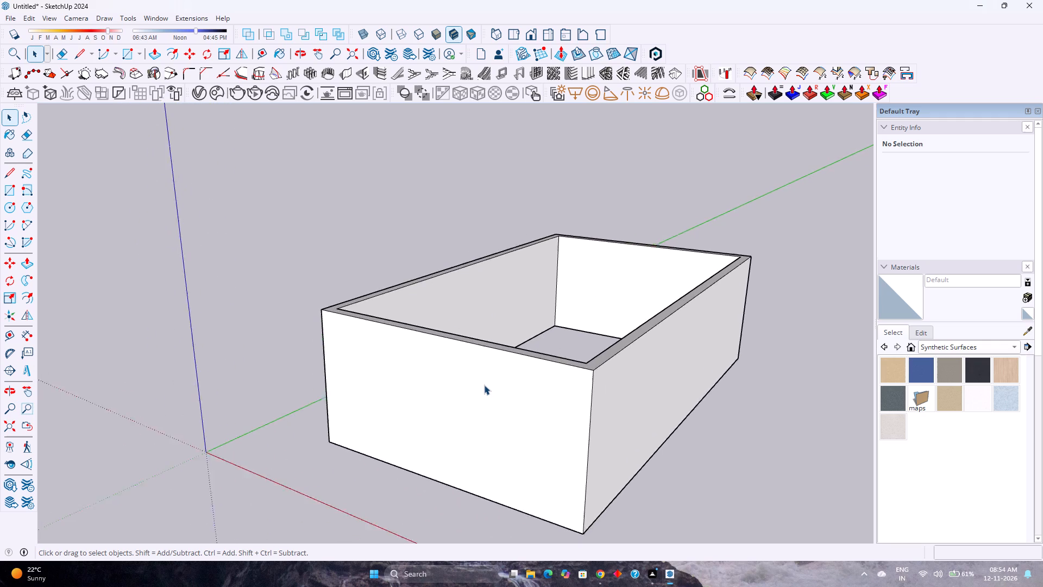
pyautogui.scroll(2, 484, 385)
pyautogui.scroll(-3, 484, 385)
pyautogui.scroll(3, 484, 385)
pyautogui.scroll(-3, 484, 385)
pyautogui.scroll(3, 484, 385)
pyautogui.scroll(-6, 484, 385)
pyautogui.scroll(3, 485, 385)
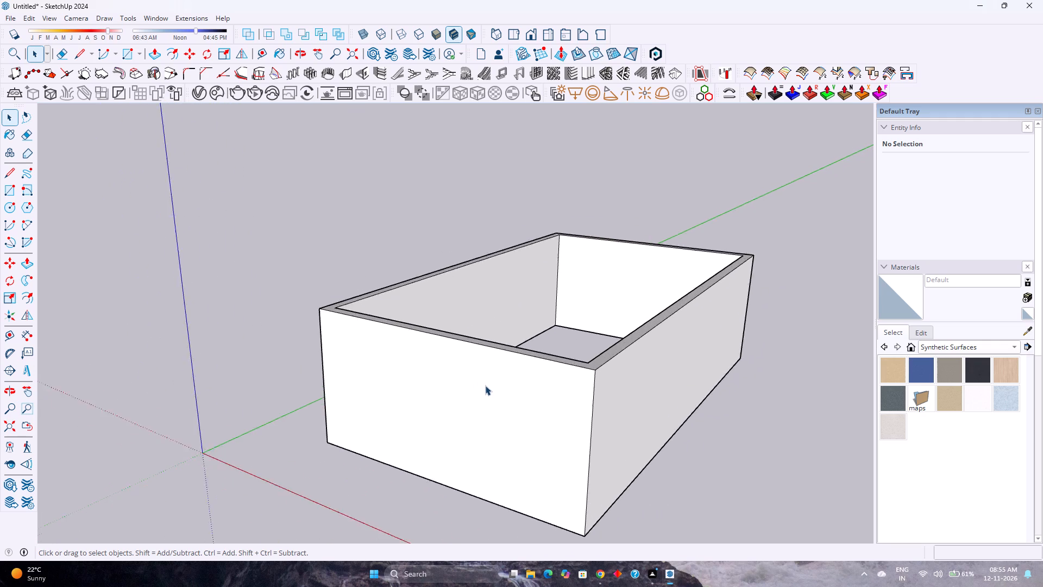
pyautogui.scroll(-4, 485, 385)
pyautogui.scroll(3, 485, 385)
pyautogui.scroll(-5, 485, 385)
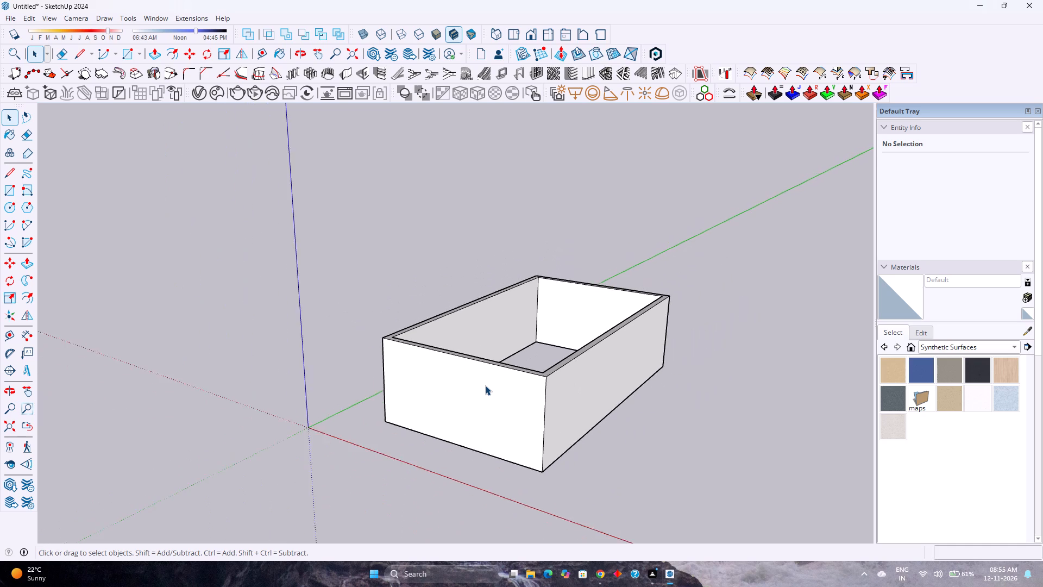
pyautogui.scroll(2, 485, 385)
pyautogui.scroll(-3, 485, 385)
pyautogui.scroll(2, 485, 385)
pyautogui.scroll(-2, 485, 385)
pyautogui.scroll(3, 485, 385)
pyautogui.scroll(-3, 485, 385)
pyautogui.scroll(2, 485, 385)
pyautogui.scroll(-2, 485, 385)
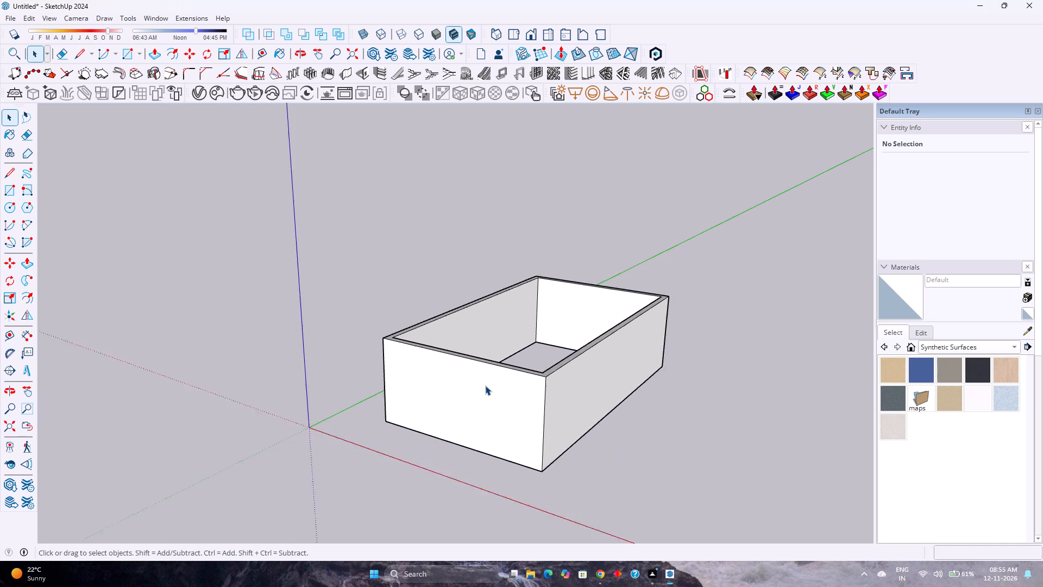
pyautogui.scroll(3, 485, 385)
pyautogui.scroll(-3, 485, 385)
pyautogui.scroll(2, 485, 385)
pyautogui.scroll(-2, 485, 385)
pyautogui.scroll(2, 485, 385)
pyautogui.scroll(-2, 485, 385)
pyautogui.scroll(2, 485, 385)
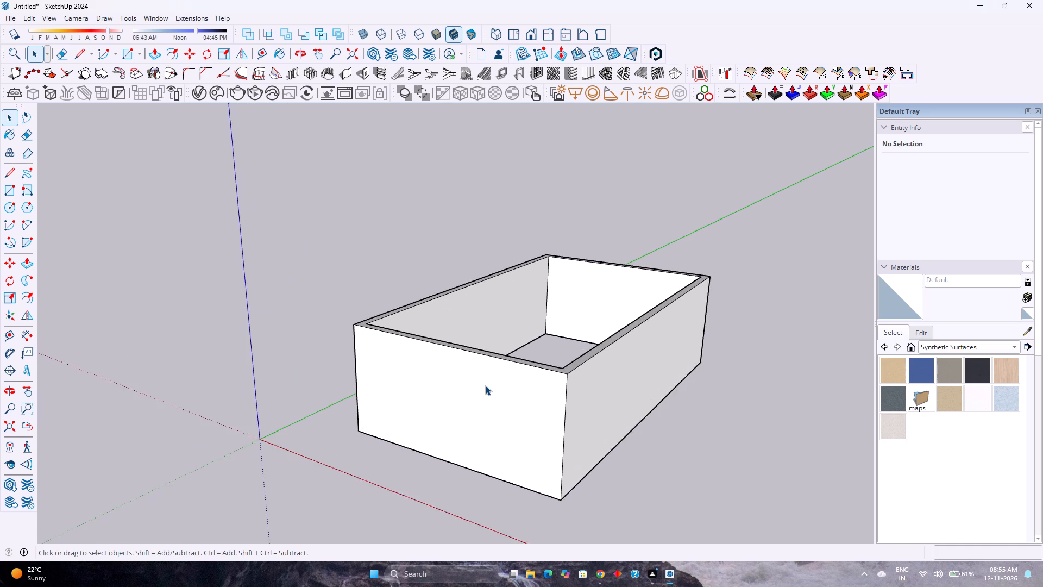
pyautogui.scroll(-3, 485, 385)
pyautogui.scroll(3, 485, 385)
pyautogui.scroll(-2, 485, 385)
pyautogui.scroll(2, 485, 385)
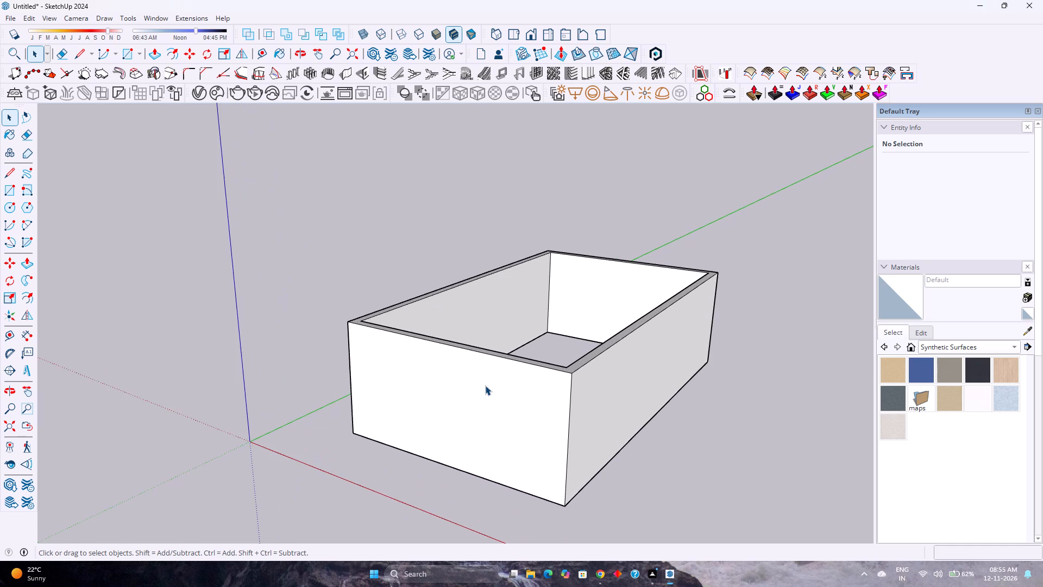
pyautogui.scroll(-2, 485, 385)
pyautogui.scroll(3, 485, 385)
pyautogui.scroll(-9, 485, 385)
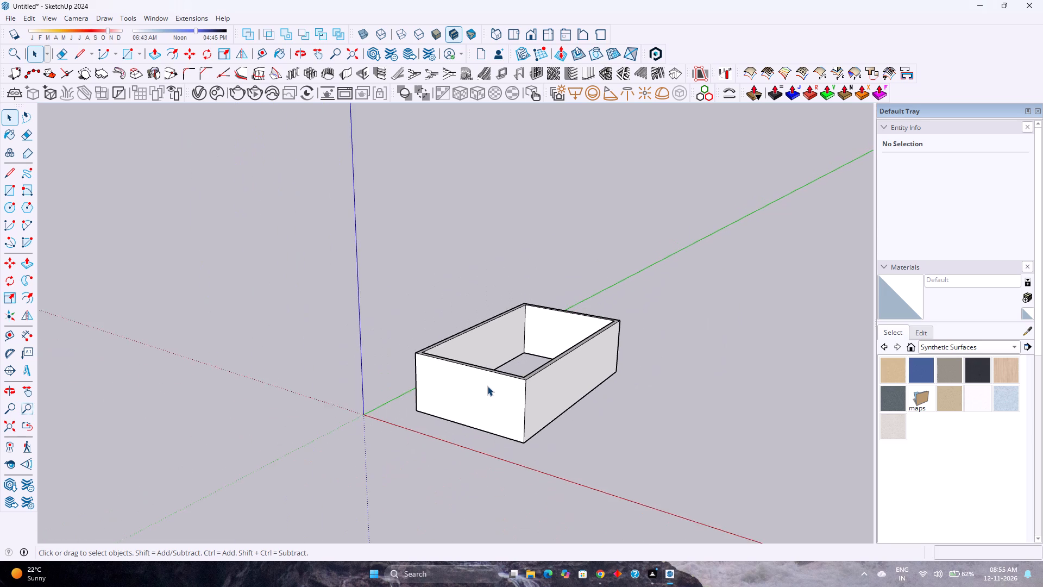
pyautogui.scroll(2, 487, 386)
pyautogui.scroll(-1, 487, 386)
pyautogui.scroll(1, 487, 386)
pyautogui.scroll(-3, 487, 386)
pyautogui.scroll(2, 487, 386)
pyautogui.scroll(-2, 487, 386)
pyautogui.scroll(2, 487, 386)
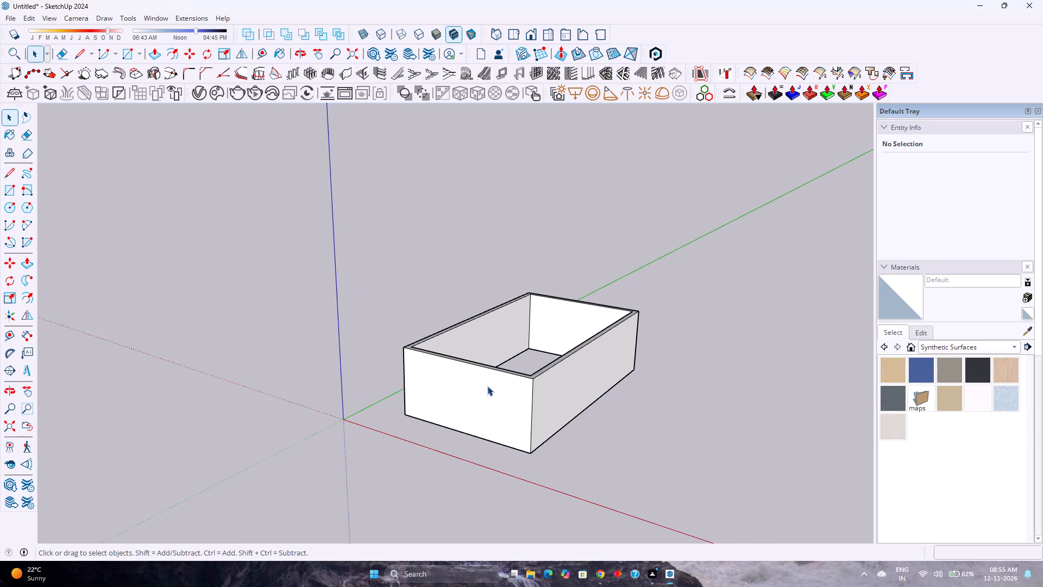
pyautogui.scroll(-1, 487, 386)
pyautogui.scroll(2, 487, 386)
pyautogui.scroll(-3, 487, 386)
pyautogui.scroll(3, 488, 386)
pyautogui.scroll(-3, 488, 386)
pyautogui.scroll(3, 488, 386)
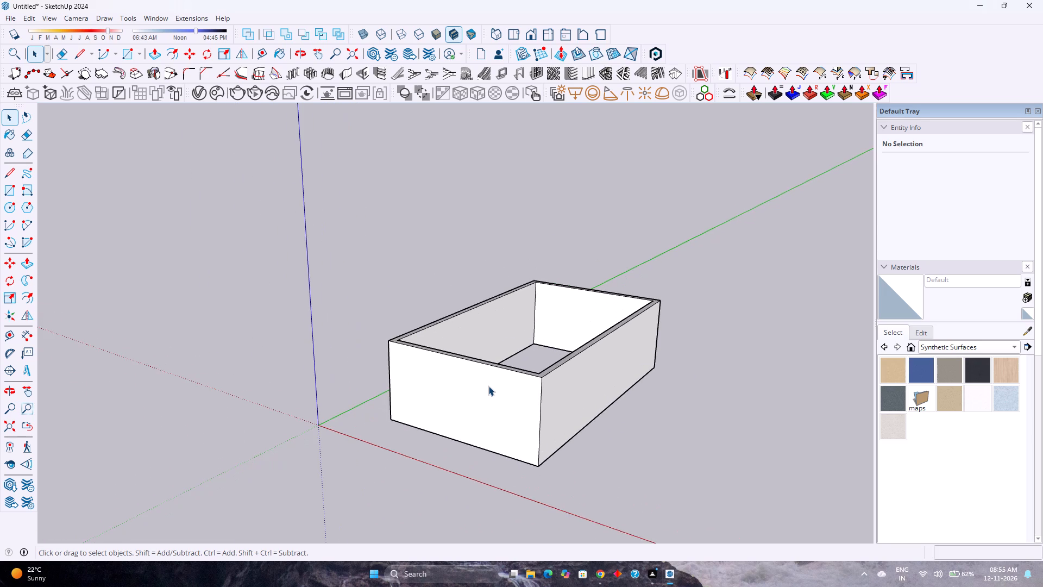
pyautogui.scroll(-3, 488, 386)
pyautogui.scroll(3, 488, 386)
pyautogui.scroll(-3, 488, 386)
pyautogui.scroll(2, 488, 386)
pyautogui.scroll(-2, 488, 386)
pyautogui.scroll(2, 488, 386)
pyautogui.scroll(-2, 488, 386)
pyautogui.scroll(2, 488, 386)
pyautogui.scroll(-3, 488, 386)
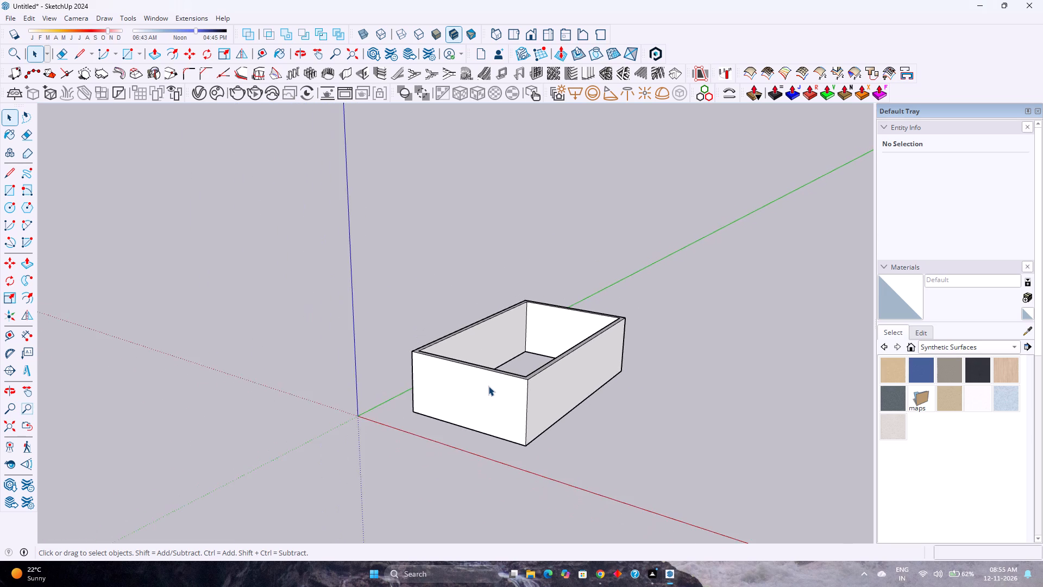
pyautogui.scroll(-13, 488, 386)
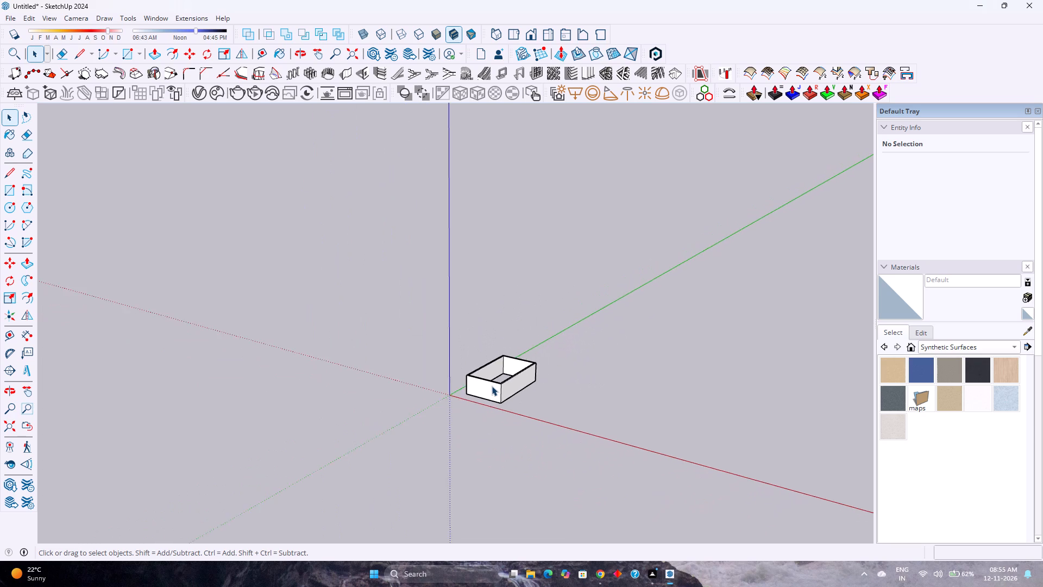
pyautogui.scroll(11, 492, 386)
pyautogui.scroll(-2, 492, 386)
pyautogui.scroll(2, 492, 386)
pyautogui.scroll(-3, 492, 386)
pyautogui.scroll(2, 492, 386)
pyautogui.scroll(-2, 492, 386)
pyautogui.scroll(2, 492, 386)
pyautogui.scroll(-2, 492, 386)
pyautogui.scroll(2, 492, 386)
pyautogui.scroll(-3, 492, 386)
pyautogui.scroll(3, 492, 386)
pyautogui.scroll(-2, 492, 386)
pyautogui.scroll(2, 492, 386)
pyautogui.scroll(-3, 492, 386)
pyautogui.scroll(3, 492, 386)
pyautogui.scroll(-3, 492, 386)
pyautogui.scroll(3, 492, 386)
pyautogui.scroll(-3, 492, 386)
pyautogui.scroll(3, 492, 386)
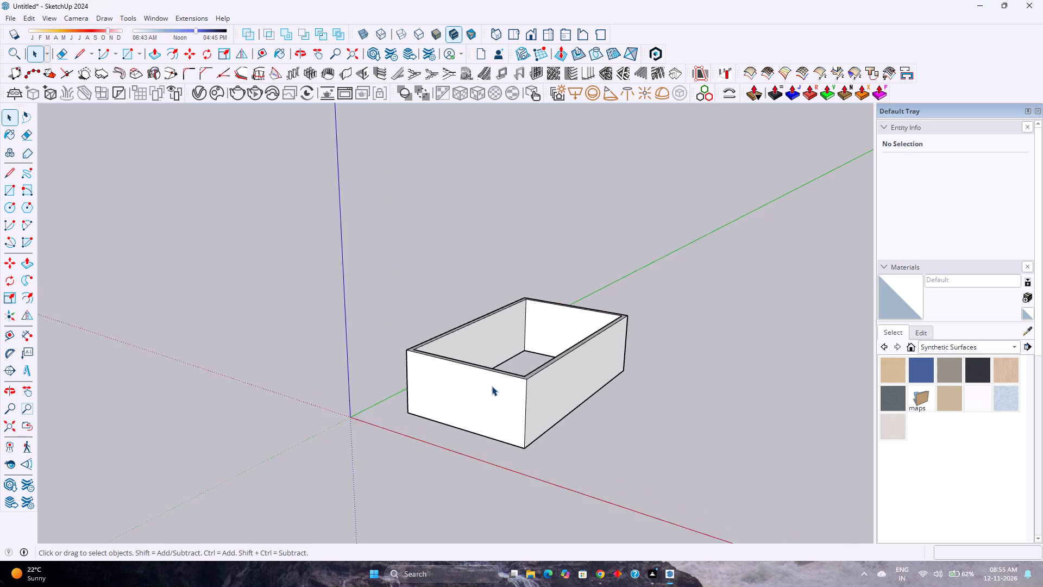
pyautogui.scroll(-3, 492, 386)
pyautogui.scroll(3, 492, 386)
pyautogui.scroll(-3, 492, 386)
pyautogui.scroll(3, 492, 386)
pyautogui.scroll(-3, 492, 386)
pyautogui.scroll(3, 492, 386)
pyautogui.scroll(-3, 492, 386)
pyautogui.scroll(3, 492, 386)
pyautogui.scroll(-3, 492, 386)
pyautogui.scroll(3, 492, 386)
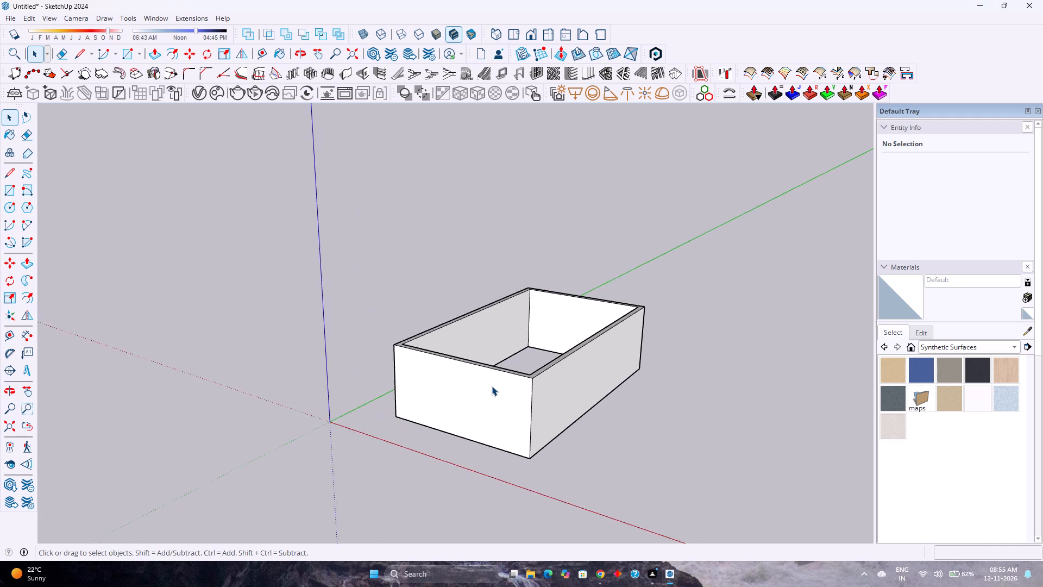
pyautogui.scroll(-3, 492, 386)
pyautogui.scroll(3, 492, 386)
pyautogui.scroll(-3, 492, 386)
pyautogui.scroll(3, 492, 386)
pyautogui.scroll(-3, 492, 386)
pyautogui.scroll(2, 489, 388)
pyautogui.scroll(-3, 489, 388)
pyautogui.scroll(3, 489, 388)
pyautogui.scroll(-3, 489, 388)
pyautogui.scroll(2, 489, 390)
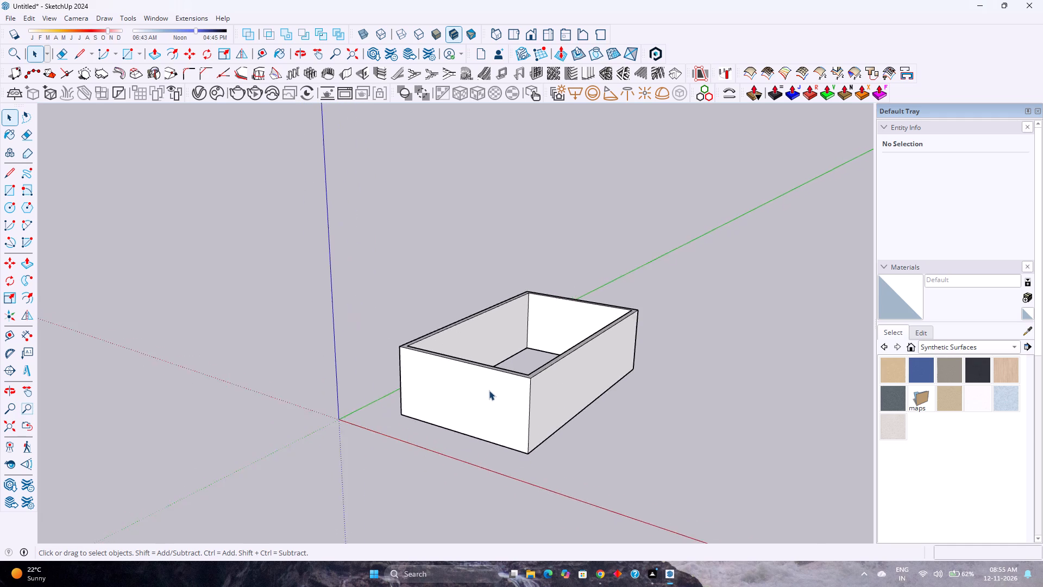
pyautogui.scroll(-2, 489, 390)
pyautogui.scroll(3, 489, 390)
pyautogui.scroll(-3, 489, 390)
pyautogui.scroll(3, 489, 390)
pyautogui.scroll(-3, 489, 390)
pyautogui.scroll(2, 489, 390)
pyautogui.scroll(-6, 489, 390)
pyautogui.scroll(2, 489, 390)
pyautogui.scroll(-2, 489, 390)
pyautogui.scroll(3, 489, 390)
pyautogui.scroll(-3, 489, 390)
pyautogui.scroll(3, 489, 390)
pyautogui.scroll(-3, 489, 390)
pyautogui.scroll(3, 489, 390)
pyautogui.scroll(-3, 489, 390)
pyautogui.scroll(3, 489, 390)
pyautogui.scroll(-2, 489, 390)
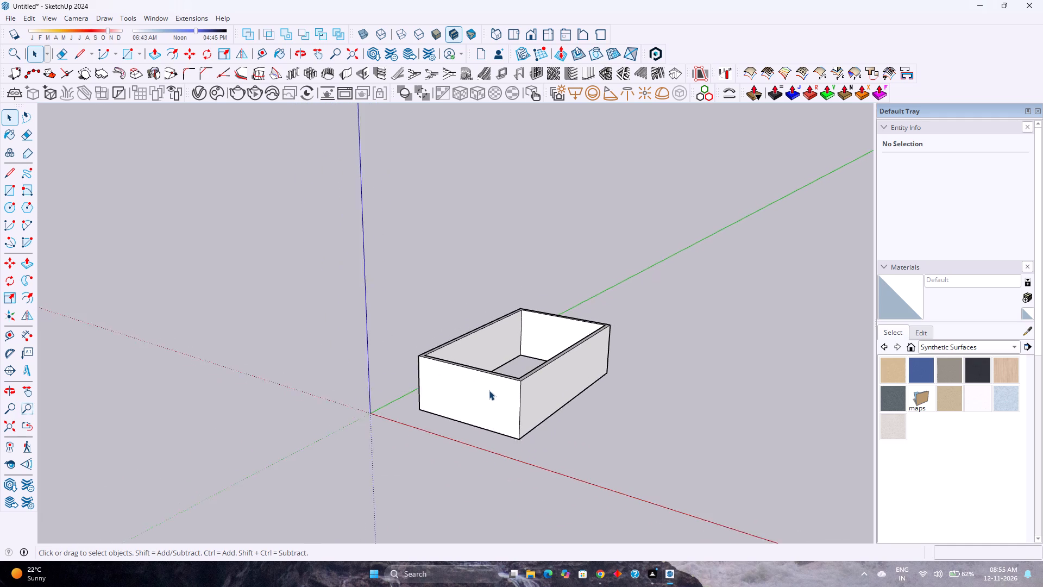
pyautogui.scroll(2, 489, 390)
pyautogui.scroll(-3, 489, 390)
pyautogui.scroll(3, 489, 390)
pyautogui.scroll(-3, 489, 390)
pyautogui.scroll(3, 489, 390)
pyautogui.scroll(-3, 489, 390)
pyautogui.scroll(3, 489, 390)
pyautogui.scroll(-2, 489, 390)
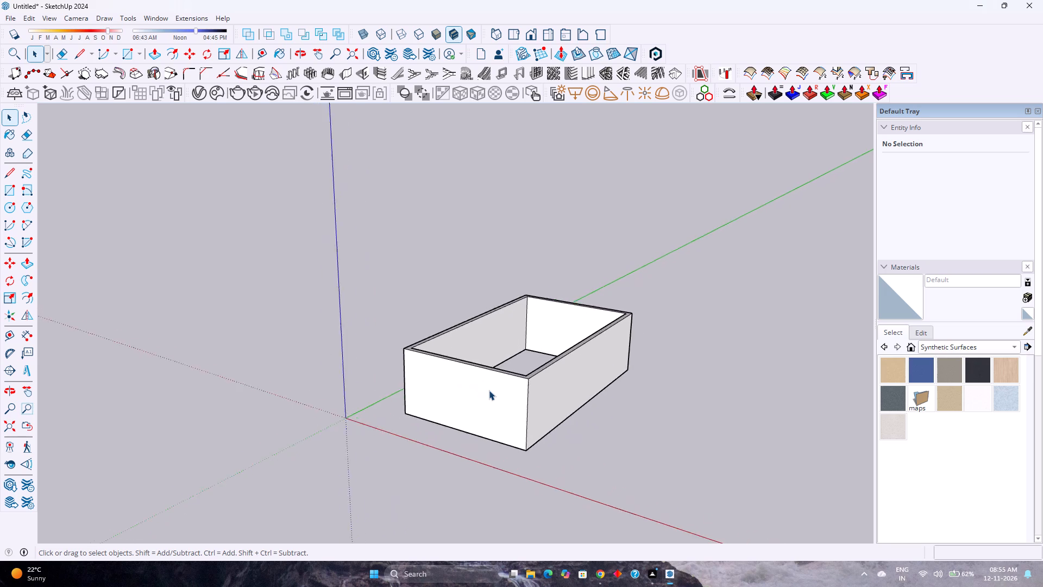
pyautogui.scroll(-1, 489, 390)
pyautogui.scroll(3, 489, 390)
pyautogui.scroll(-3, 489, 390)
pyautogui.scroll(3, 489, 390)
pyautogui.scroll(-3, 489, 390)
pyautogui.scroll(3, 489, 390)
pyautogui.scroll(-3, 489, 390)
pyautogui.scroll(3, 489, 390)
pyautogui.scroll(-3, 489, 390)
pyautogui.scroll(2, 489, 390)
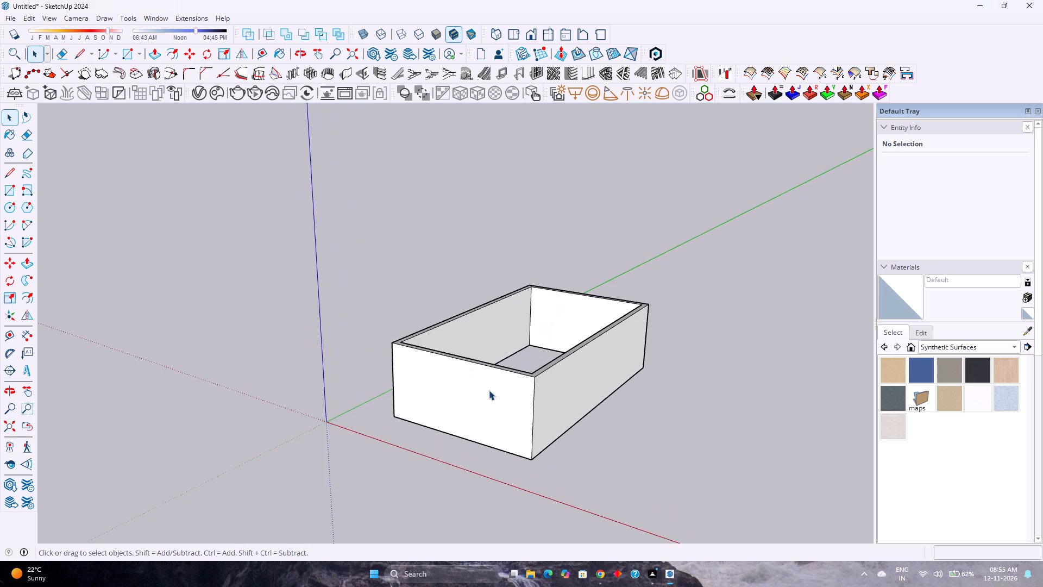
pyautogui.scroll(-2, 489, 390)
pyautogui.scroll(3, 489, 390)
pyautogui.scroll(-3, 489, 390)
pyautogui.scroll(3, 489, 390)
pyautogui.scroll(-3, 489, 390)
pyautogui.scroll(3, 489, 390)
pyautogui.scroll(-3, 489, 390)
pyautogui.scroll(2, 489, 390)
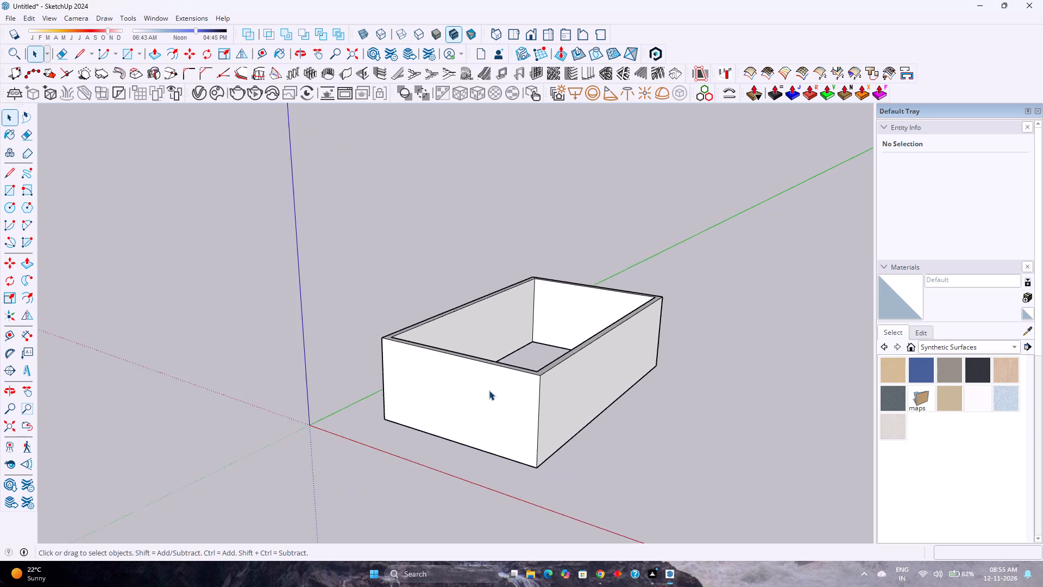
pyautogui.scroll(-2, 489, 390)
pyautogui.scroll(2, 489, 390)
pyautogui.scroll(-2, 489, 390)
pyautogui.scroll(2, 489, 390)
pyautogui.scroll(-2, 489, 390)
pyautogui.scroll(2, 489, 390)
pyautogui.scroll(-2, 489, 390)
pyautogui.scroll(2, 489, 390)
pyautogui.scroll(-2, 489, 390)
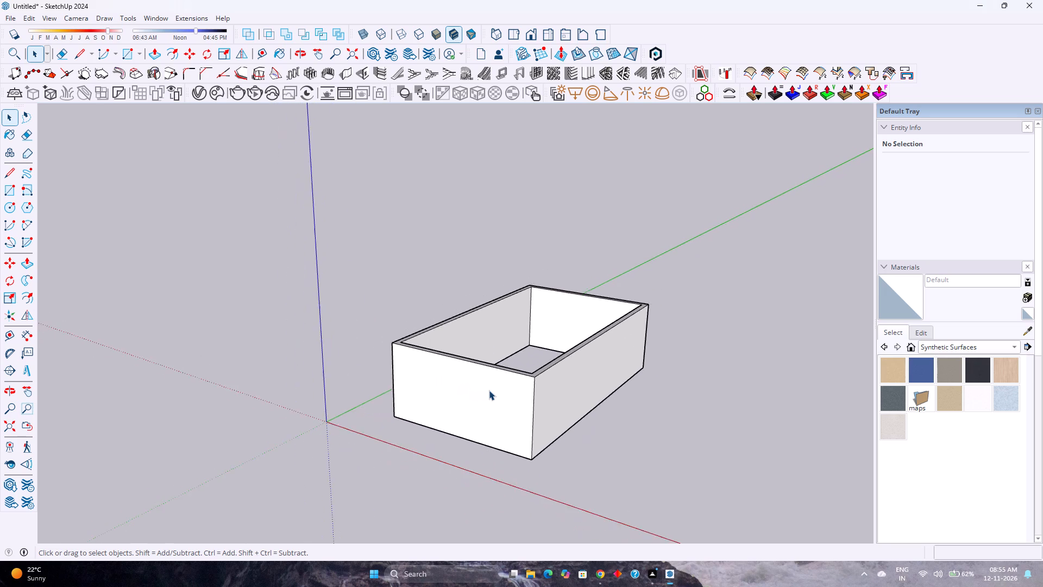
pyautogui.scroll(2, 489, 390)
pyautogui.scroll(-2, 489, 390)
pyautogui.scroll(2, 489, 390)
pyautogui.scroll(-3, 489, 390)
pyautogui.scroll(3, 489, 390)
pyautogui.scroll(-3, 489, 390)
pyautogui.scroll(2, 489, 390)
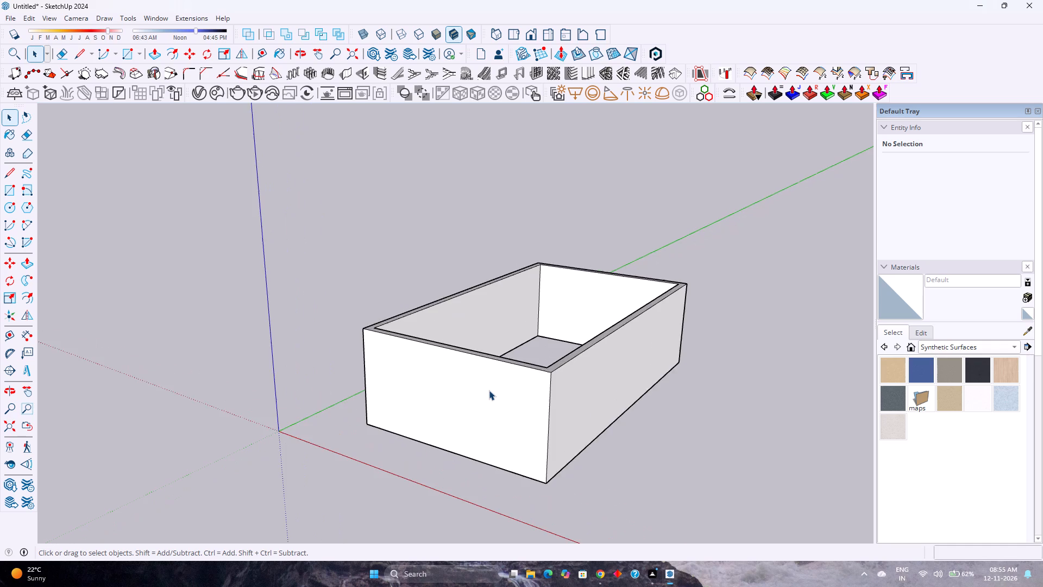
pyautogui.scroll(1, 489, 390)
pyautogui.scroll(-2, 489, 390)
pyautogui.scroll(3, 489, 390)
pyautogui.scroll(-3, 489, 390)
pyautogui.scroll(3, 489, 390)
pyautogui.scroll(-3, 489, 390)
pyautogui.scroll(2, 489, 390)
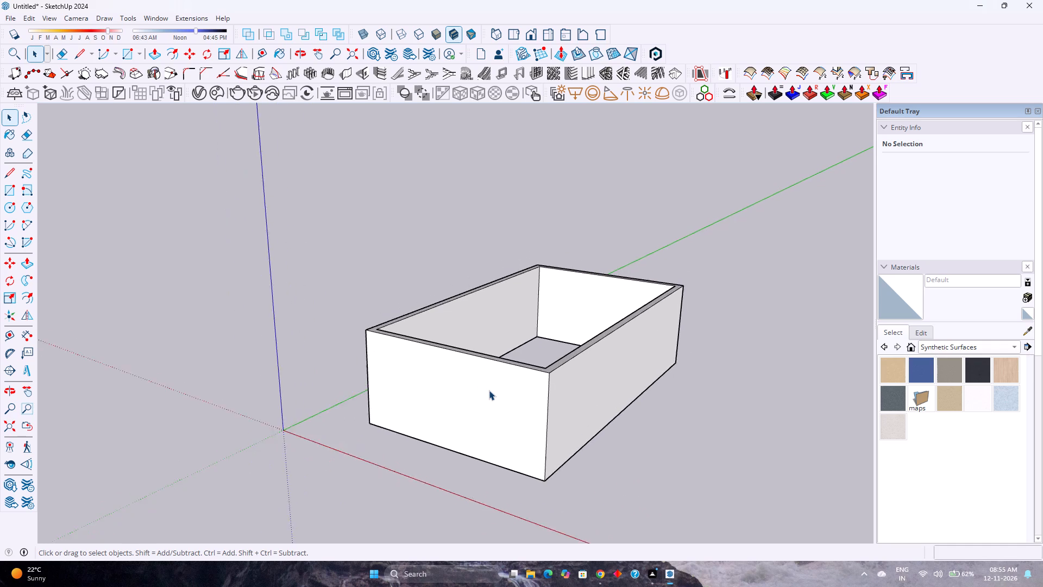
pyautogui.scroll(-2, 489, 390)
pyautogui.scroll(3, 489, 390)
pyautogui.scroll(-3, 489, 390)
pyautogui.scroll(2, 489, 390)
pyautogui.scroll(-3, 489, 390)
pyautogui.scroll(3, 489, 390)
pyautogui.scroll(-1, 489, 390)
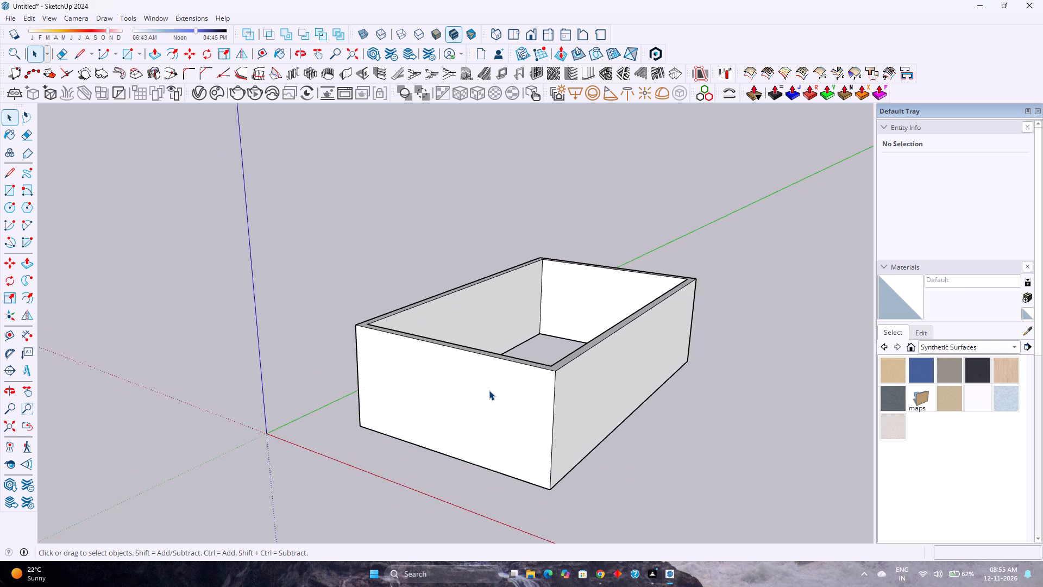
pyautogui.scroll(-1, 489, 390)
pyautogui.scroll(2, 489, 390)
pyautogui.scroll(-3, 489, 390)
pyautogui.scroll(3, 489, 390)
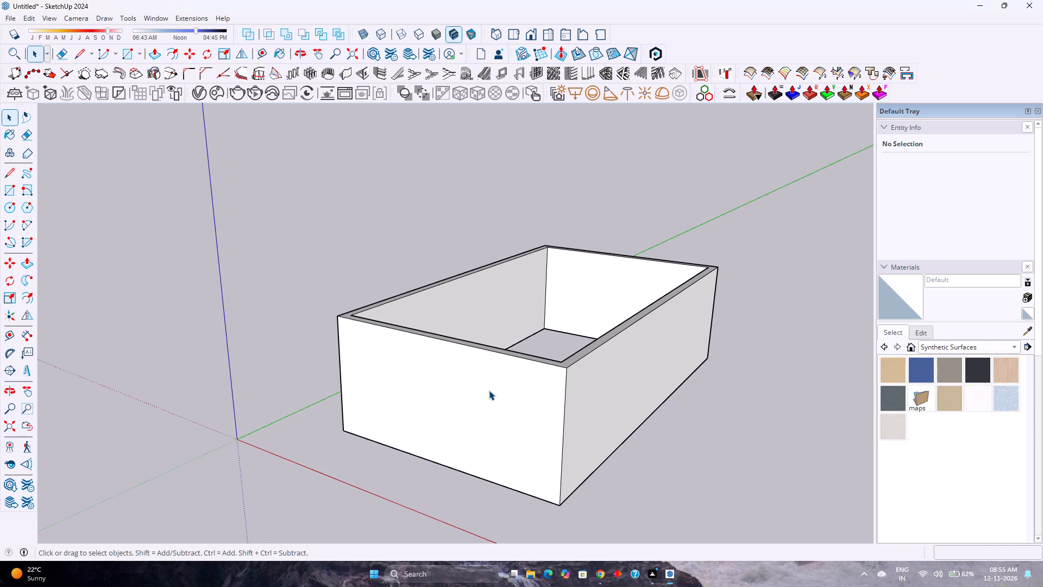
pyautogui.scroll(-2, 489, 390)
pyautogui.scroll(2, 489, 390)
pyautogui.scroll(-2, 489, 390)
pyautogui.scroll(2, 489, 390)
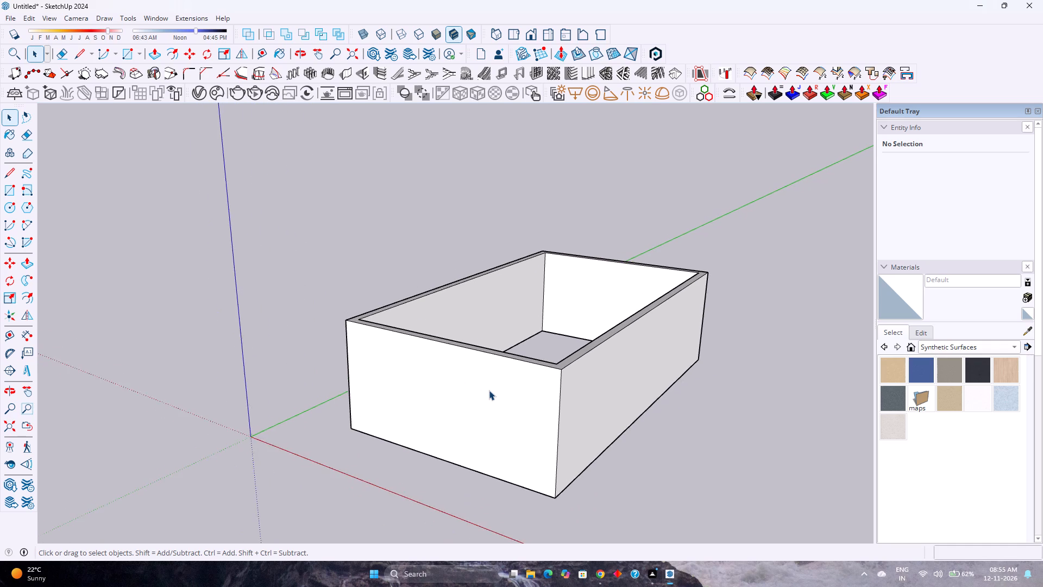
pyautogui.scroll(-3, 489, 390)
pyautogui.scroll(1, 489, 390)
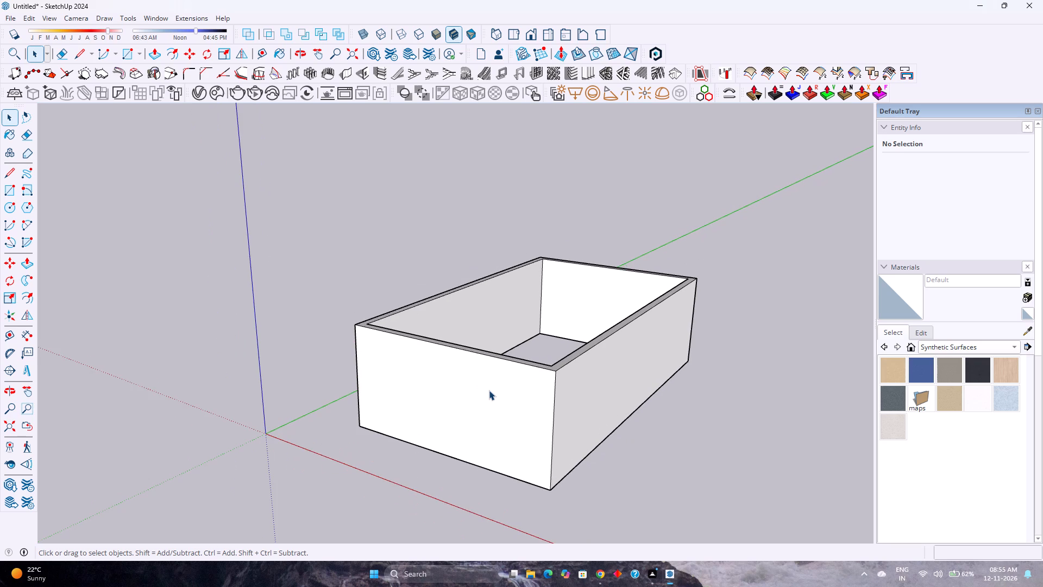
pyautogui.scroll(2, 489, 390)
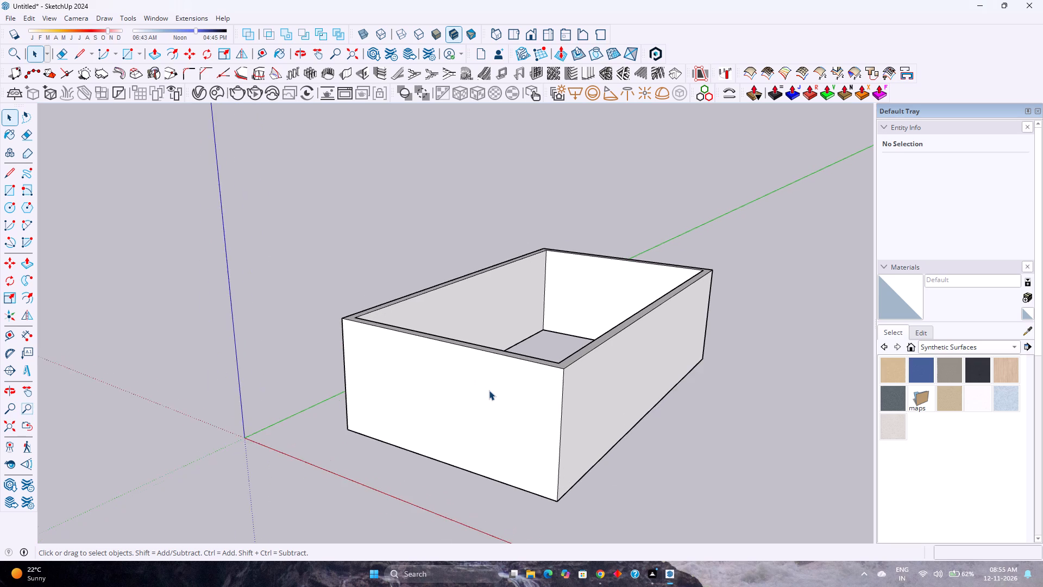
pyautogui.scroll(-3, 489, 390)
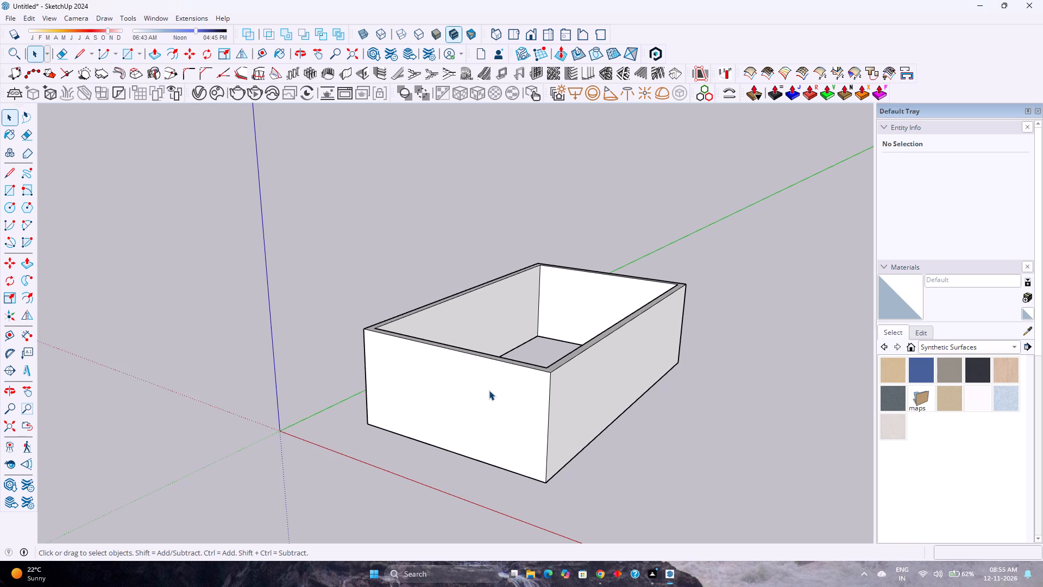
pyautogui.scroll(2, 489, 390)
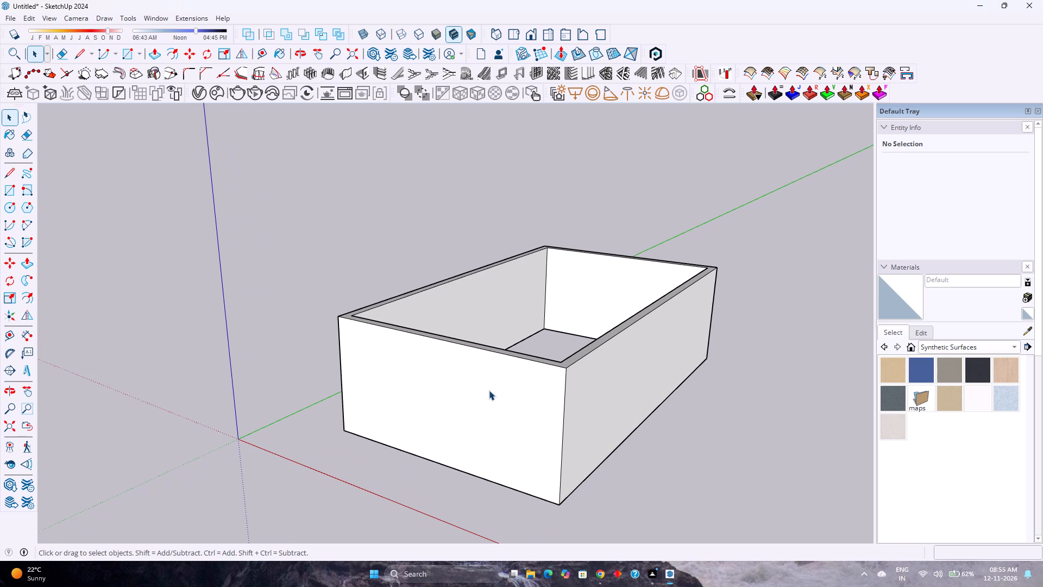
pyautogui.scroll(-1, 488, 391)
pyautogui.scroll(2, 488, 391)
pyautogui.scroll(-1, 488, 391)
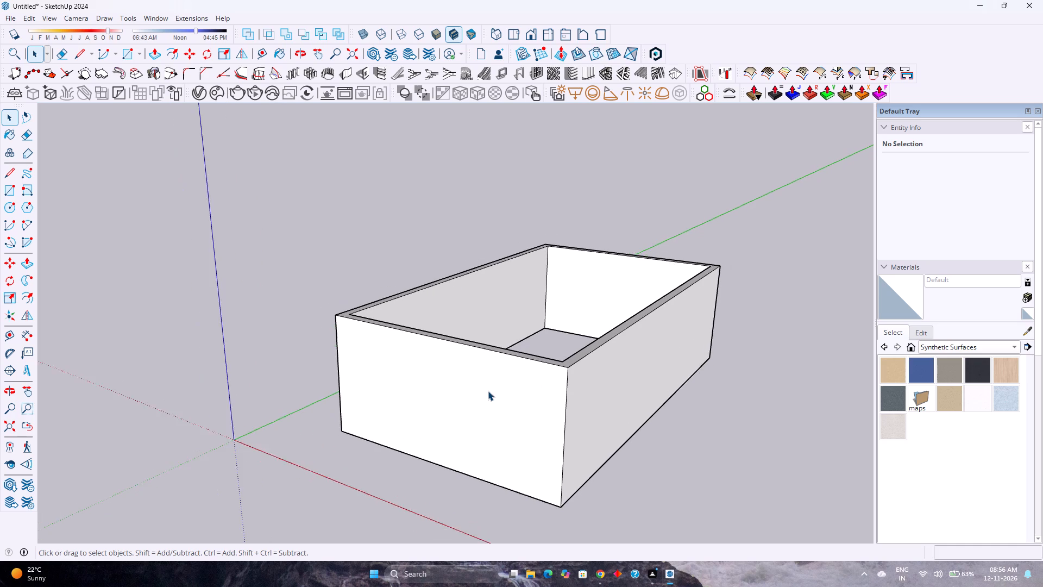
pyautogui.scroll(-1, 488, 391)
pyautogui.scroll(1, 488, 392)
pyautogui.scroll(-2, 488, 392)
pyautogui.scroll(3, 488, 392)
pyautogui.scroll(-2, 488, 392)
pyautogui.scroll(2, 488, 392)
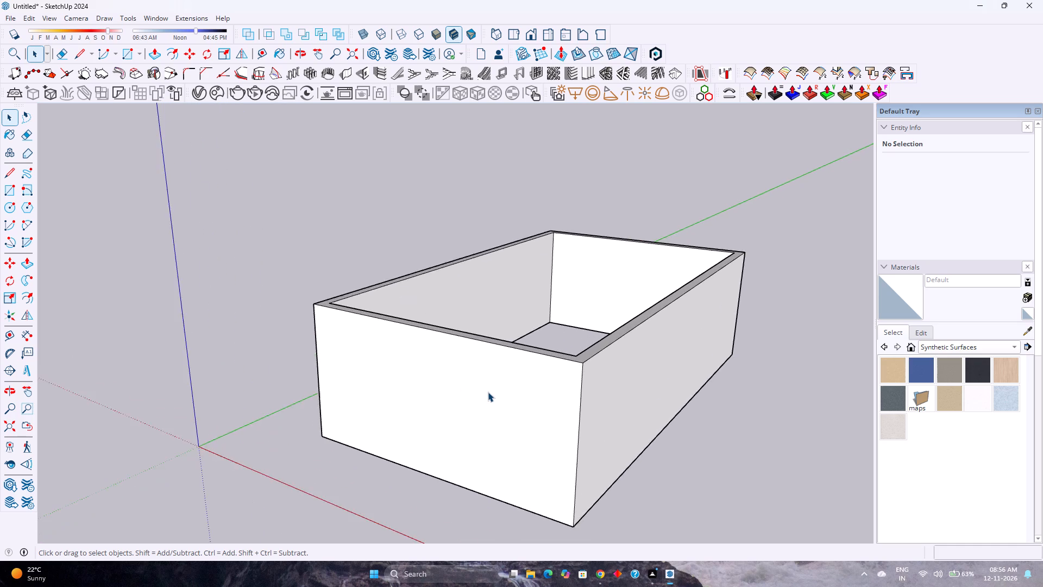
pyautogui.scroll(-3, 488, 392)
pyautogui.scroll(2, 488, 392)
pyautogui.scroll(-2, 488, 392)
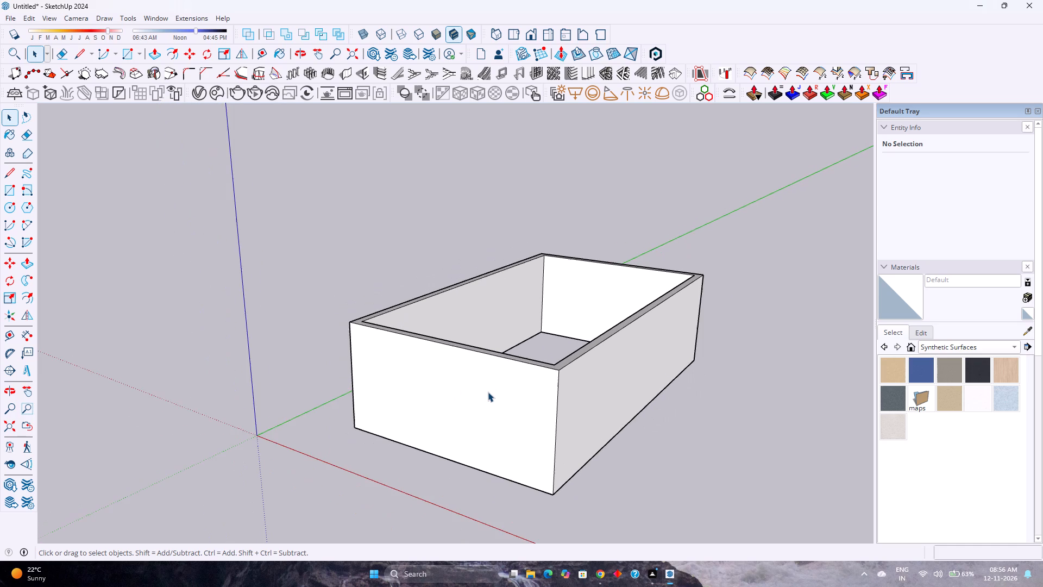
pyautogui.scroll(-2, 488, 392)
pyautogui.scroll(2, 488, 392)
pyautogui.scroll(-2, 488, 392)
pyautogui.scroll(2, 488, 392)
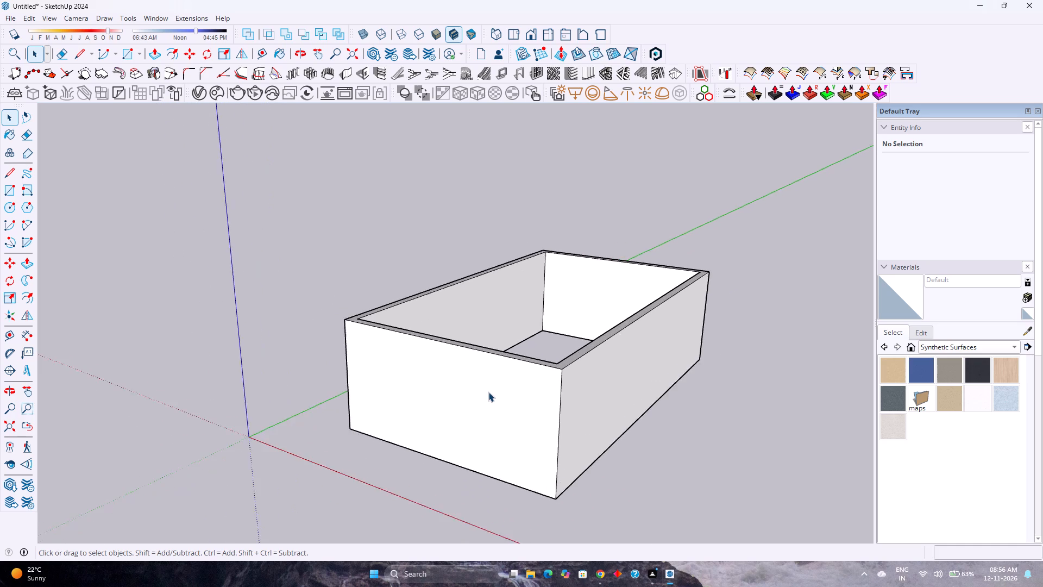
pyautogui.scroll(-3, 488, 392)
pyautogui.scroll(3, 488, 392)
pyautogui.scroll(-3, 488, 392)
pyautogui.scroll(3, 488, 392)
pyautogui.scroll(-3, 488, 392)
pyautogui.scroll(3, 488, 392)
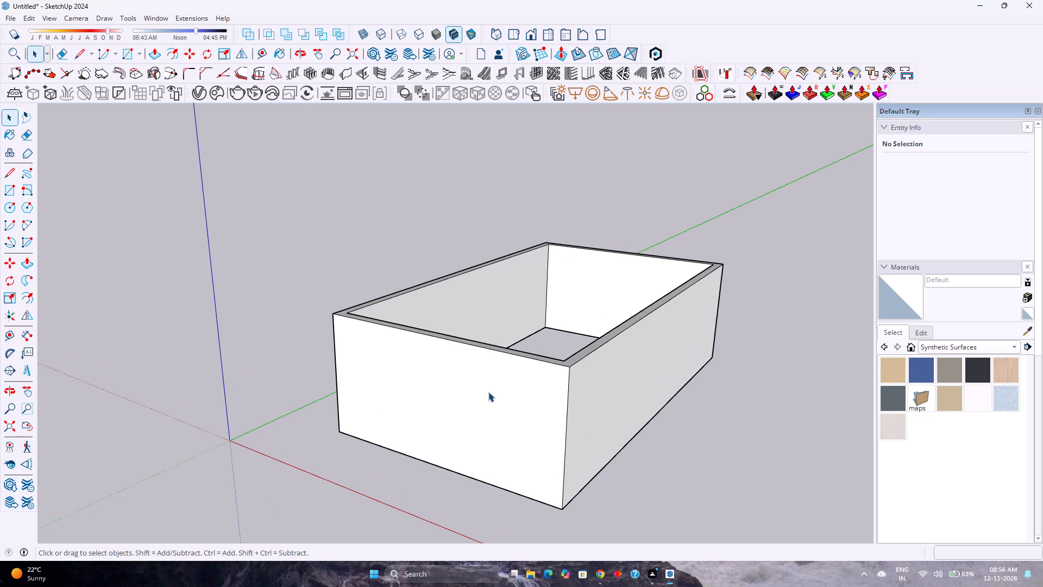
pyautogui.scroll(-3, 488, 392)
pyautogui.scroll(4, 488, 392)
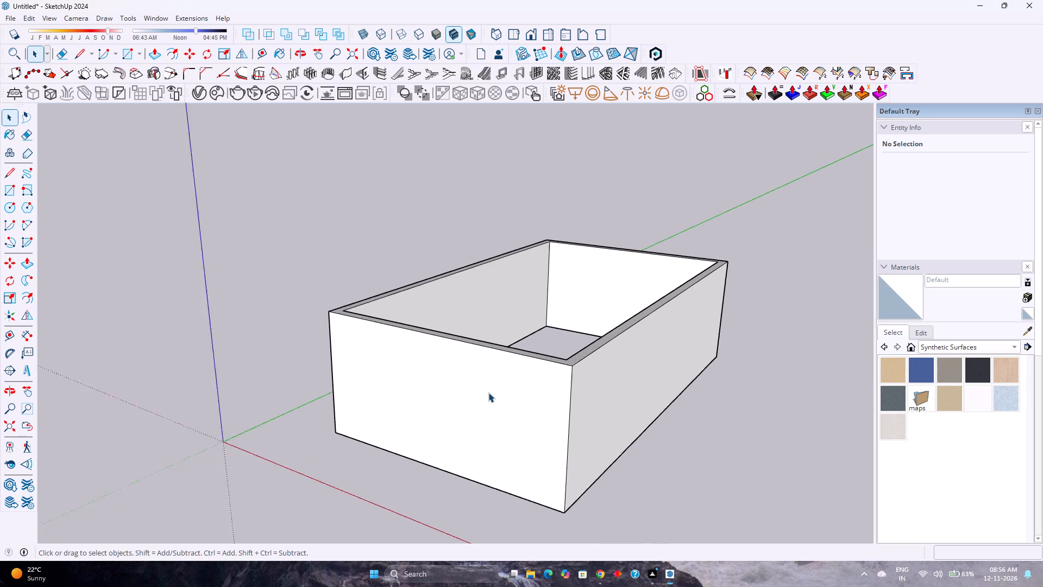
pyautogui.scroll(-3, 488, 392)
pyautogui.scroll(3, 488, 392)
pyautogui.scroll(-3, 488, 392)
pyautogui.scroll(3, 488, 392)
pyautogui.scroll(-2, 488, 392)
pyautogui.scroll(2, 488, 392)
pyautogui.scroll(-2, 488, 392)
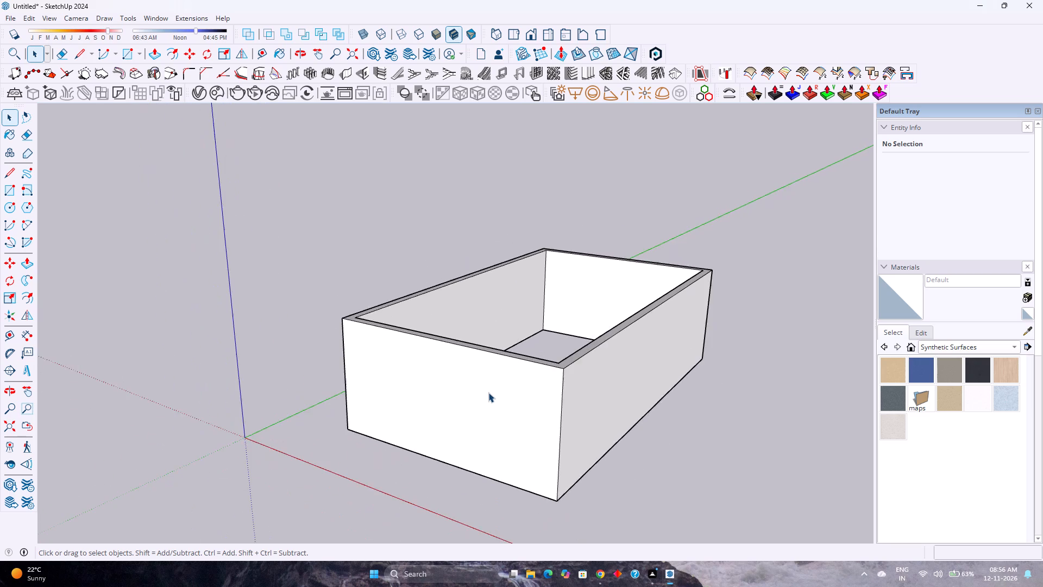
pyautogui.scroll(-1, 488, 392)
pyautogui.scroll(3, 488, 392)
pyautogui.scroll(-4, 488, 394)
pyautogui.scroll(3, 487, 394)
# Select the perimeter wall group.
pyautogui.rightClick(485, 393)
pyautogui.scroll(-3, 482, 391)
pyautogui.click(451, 405)
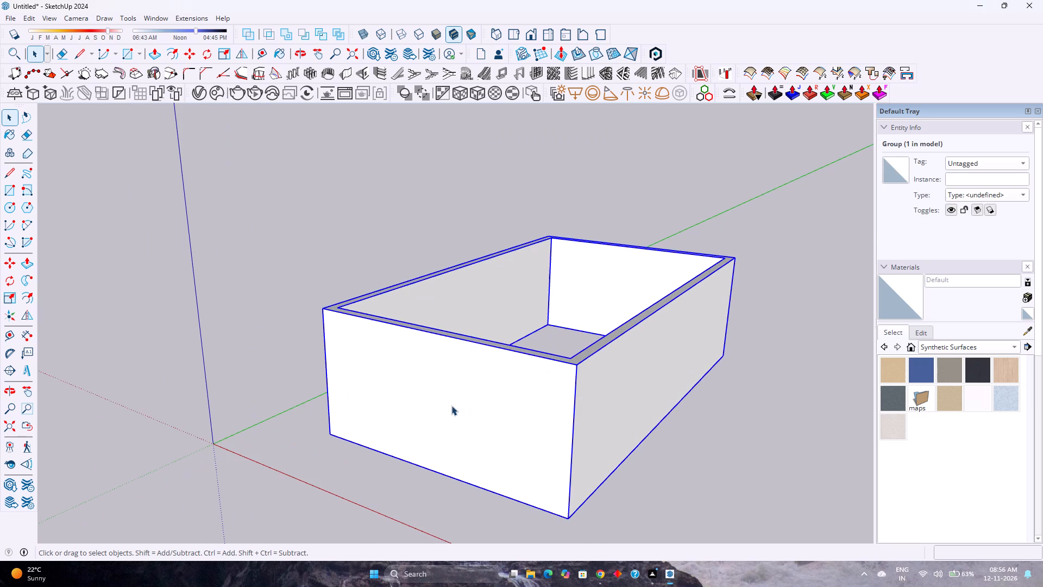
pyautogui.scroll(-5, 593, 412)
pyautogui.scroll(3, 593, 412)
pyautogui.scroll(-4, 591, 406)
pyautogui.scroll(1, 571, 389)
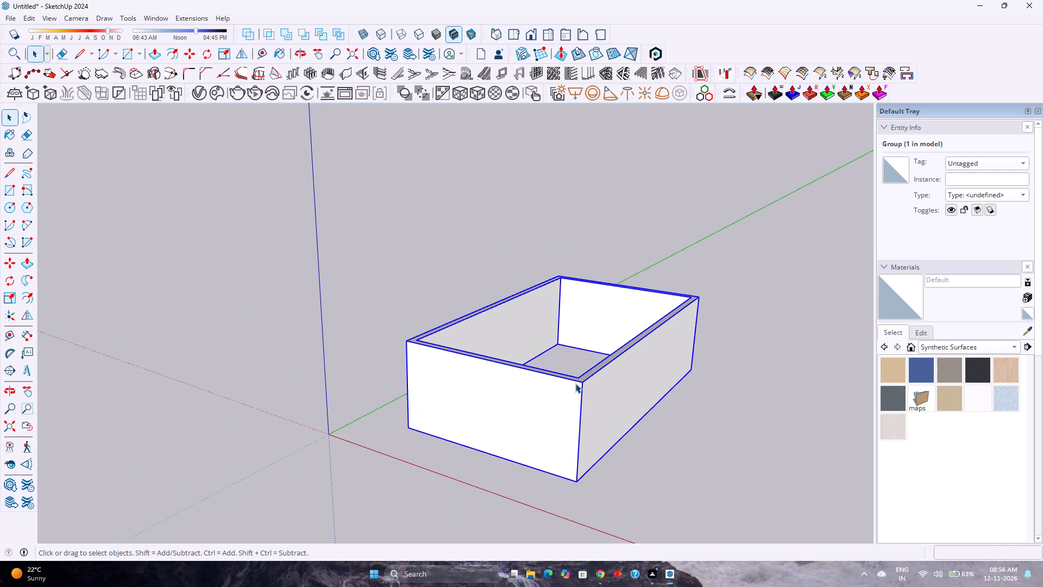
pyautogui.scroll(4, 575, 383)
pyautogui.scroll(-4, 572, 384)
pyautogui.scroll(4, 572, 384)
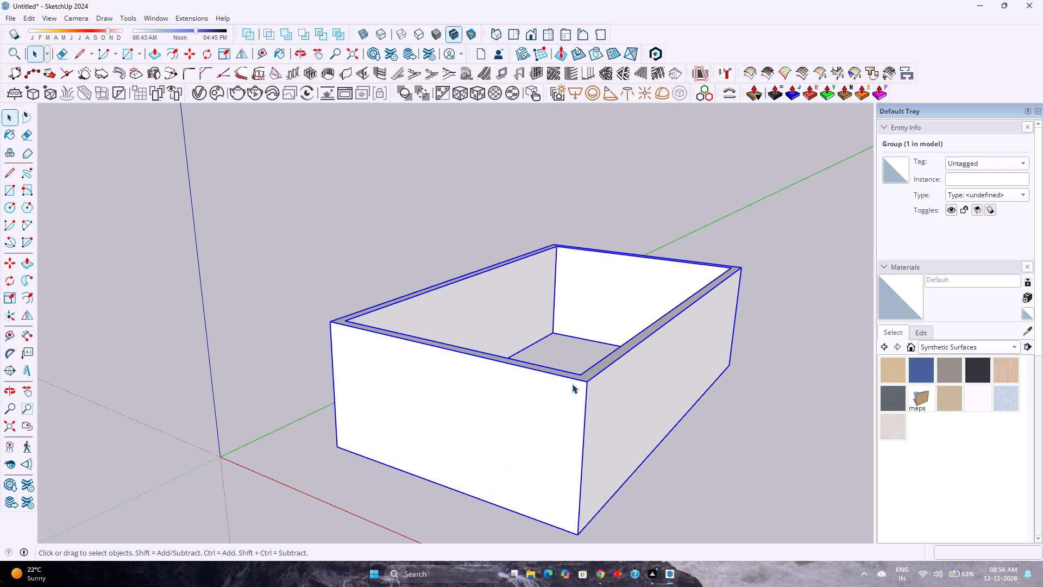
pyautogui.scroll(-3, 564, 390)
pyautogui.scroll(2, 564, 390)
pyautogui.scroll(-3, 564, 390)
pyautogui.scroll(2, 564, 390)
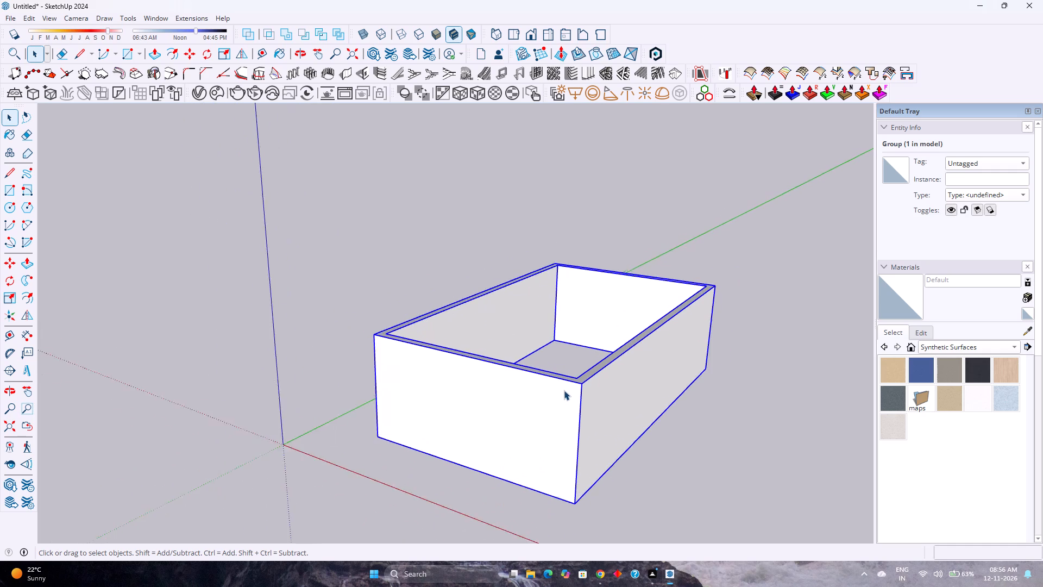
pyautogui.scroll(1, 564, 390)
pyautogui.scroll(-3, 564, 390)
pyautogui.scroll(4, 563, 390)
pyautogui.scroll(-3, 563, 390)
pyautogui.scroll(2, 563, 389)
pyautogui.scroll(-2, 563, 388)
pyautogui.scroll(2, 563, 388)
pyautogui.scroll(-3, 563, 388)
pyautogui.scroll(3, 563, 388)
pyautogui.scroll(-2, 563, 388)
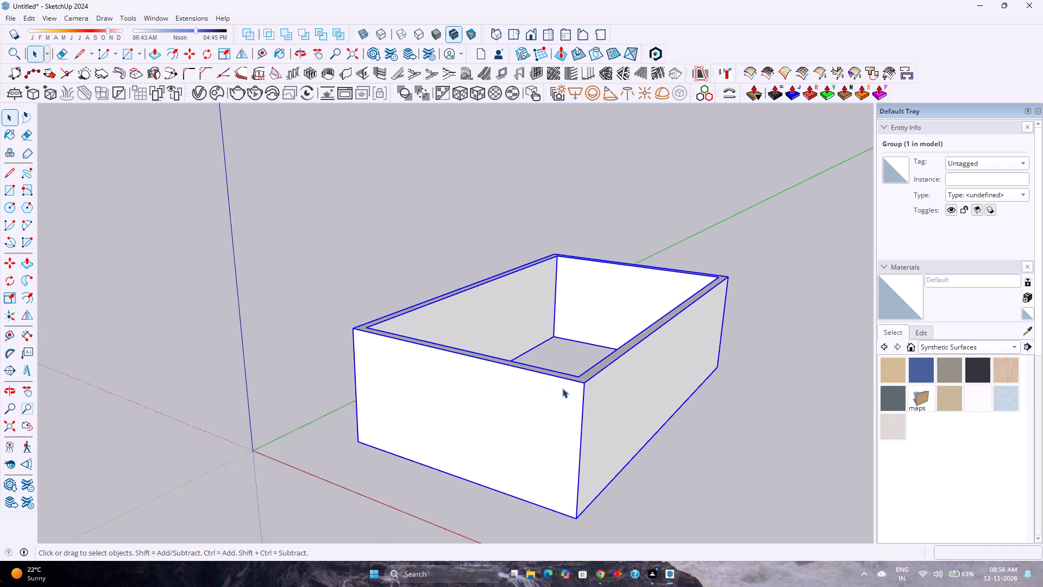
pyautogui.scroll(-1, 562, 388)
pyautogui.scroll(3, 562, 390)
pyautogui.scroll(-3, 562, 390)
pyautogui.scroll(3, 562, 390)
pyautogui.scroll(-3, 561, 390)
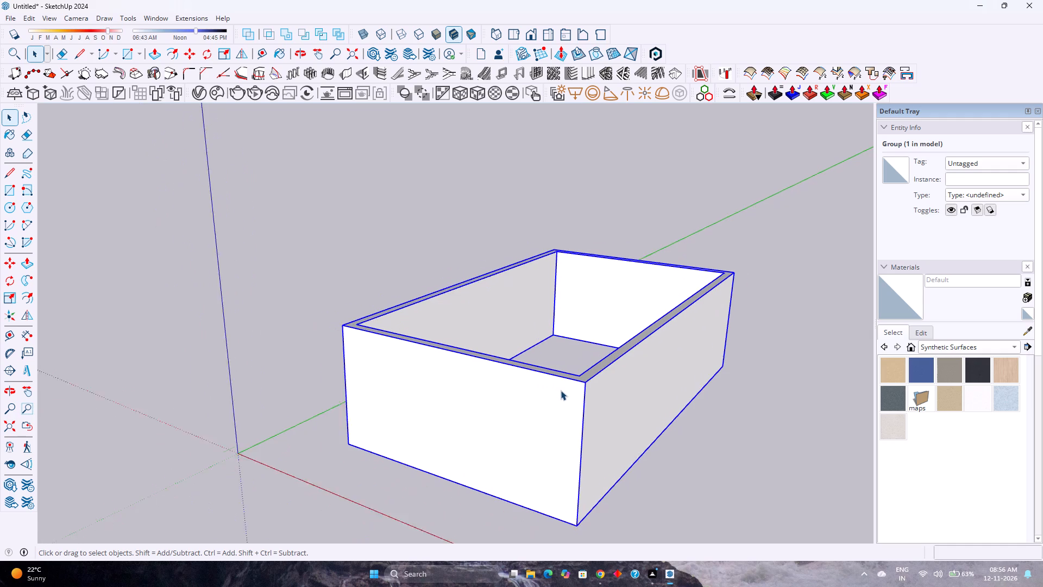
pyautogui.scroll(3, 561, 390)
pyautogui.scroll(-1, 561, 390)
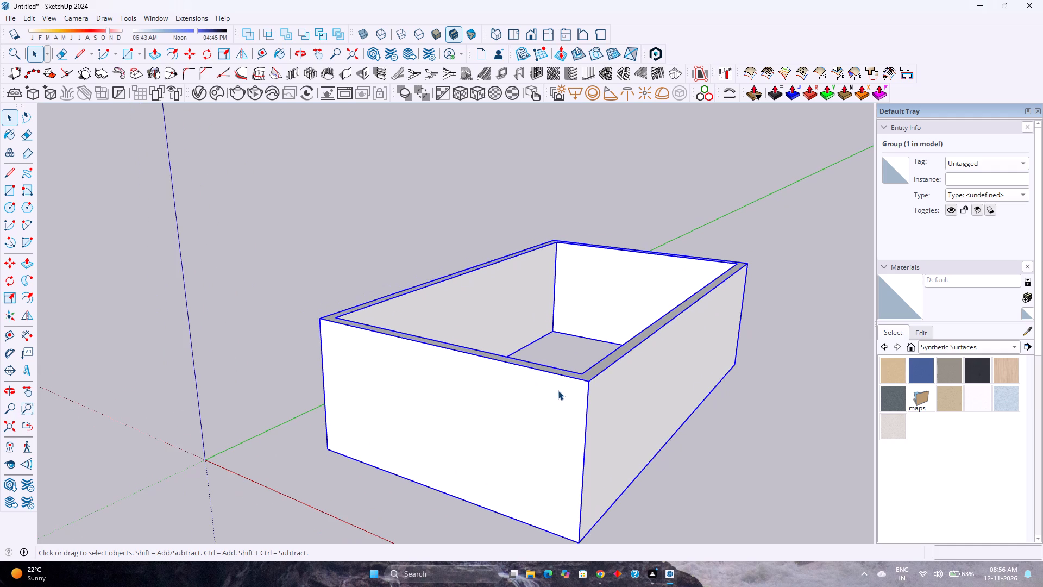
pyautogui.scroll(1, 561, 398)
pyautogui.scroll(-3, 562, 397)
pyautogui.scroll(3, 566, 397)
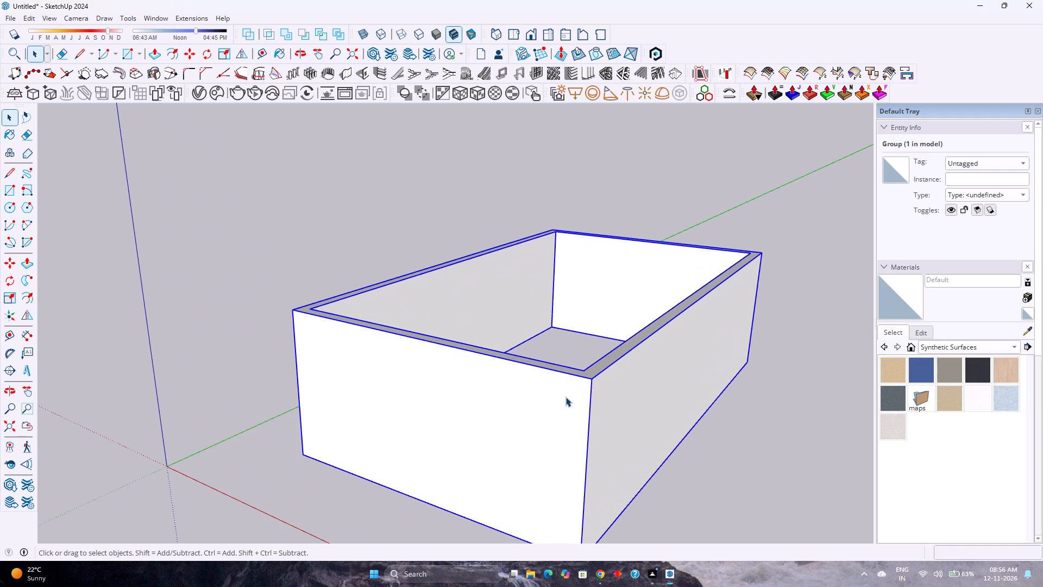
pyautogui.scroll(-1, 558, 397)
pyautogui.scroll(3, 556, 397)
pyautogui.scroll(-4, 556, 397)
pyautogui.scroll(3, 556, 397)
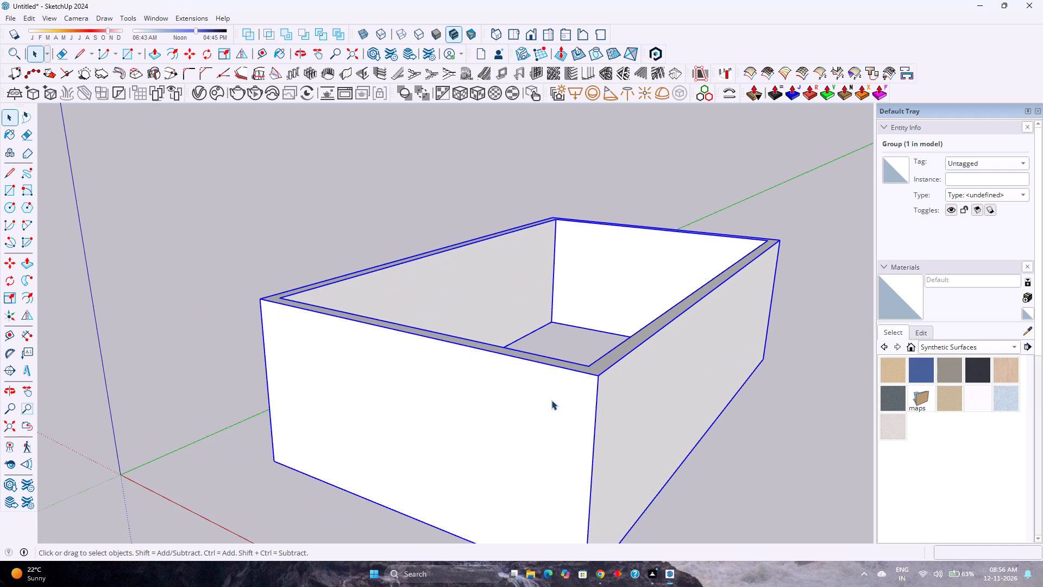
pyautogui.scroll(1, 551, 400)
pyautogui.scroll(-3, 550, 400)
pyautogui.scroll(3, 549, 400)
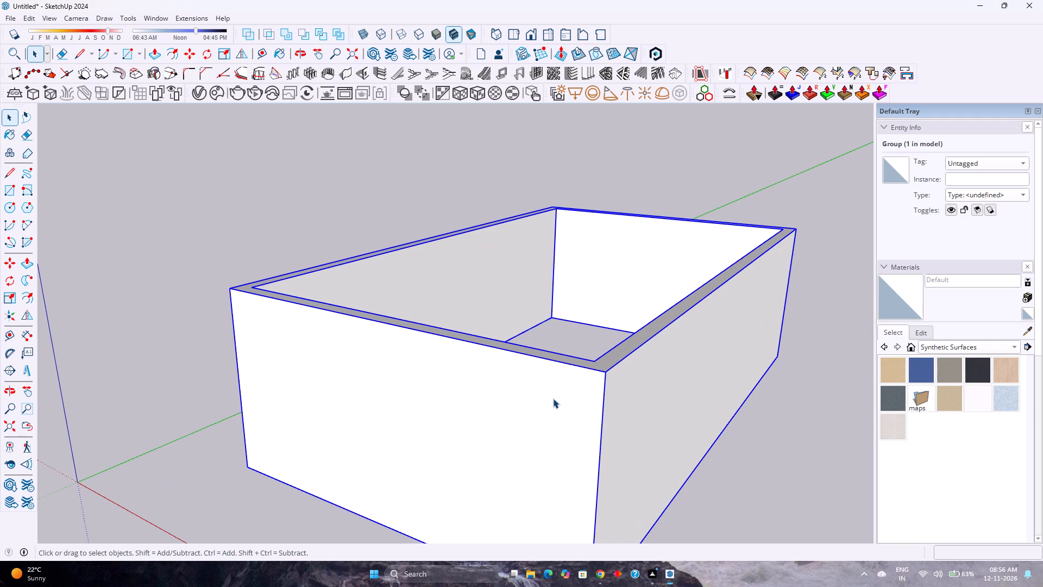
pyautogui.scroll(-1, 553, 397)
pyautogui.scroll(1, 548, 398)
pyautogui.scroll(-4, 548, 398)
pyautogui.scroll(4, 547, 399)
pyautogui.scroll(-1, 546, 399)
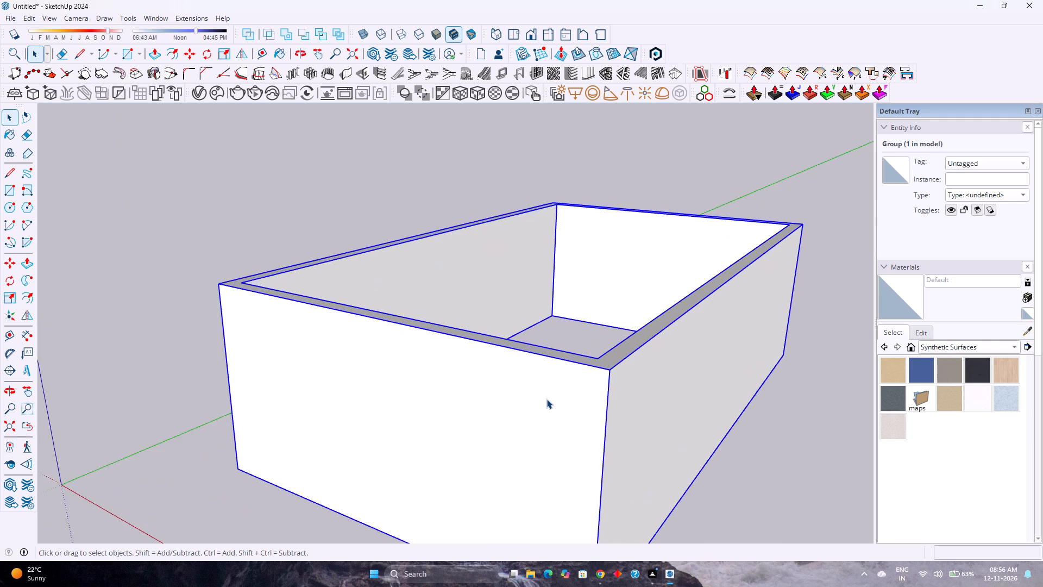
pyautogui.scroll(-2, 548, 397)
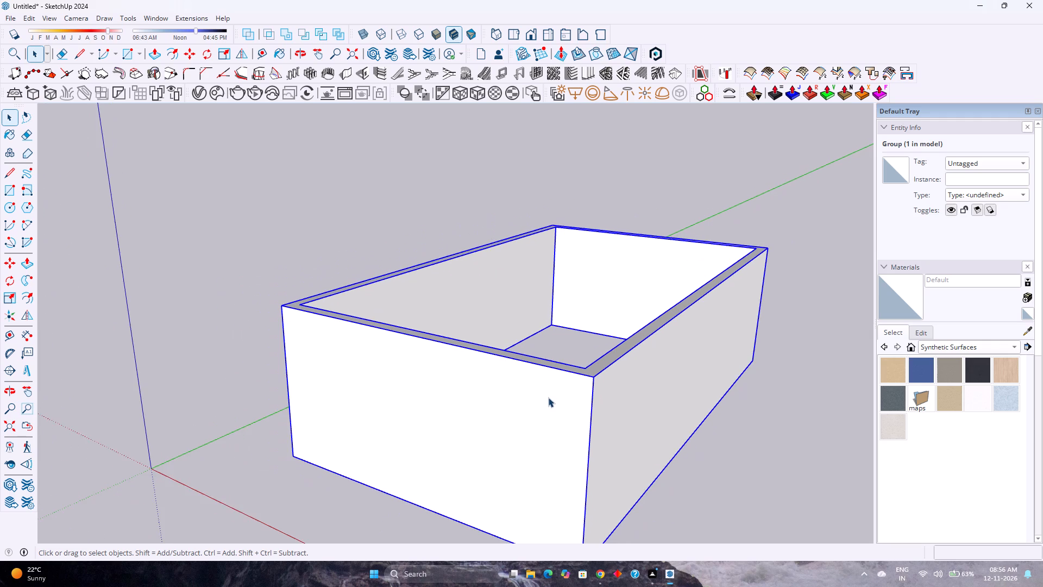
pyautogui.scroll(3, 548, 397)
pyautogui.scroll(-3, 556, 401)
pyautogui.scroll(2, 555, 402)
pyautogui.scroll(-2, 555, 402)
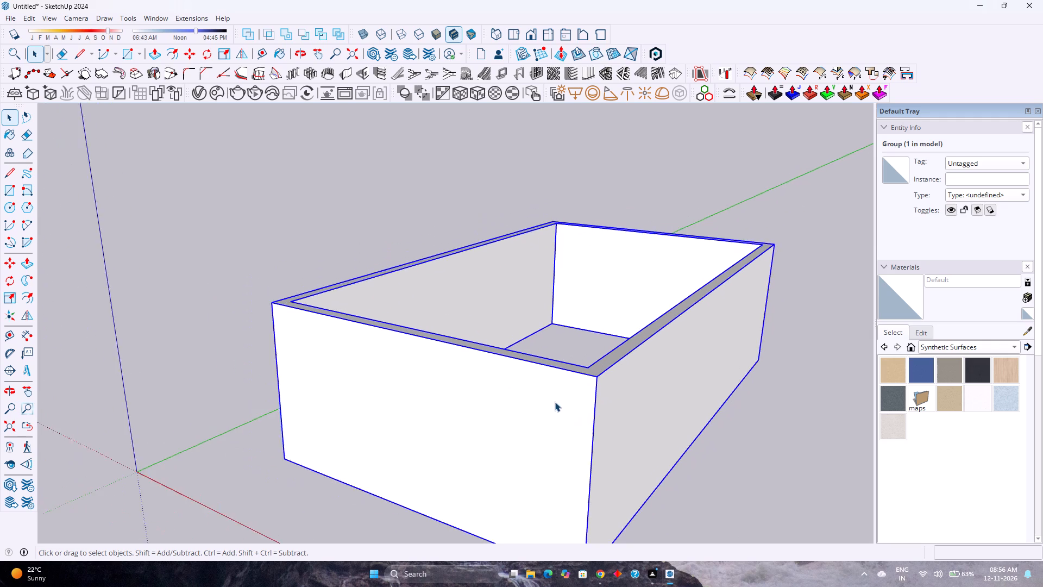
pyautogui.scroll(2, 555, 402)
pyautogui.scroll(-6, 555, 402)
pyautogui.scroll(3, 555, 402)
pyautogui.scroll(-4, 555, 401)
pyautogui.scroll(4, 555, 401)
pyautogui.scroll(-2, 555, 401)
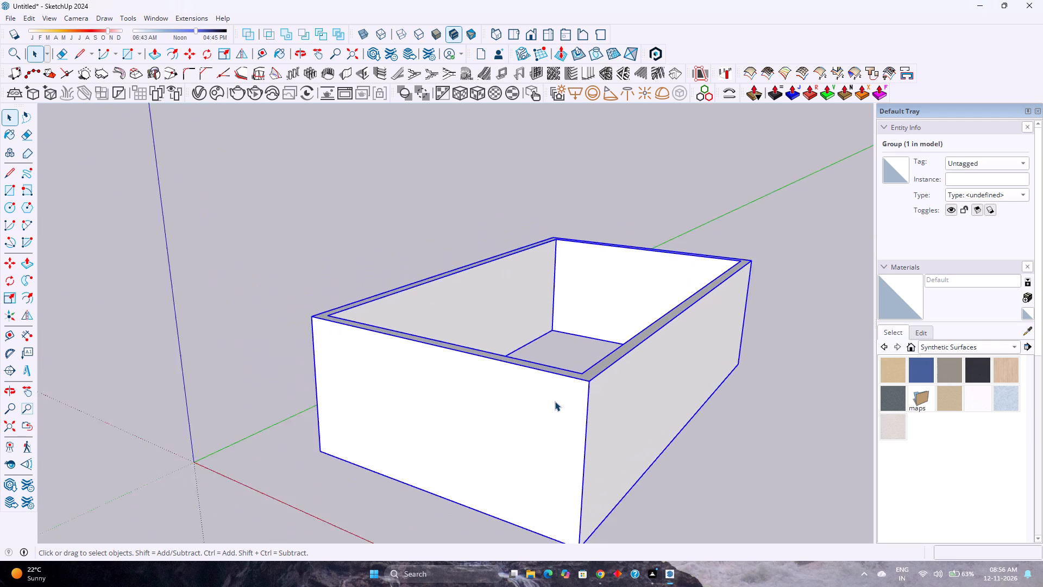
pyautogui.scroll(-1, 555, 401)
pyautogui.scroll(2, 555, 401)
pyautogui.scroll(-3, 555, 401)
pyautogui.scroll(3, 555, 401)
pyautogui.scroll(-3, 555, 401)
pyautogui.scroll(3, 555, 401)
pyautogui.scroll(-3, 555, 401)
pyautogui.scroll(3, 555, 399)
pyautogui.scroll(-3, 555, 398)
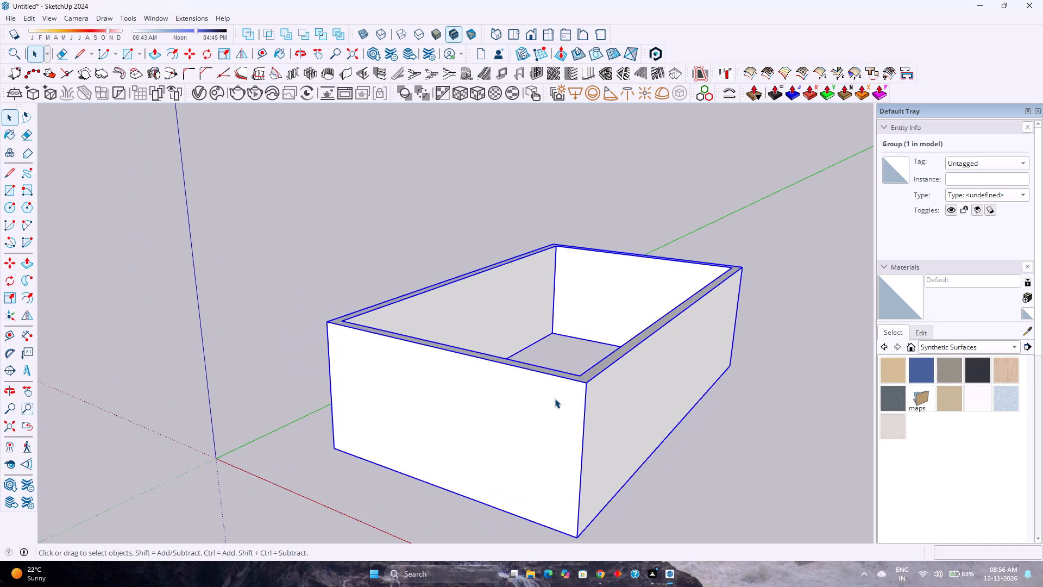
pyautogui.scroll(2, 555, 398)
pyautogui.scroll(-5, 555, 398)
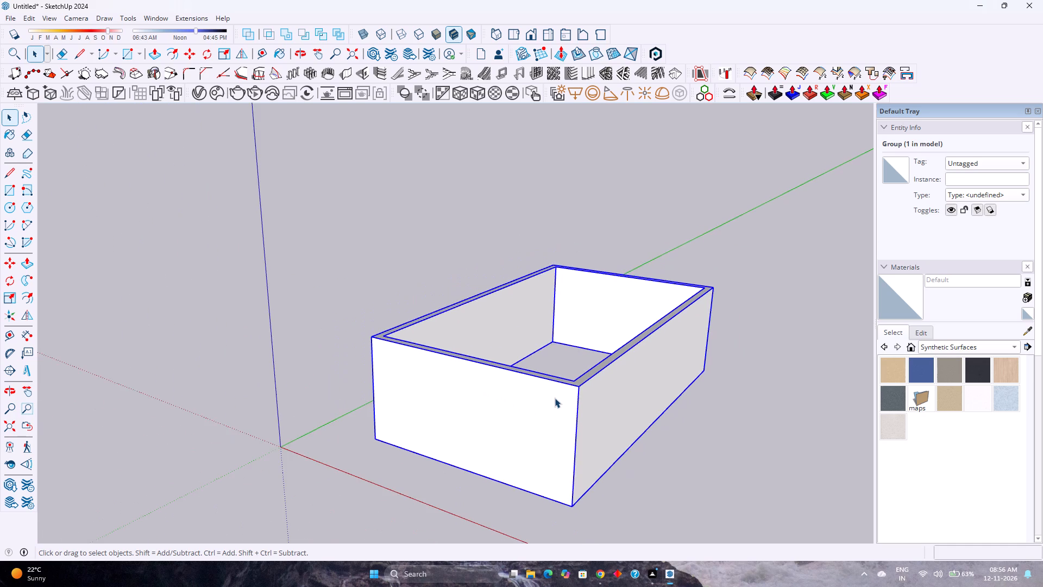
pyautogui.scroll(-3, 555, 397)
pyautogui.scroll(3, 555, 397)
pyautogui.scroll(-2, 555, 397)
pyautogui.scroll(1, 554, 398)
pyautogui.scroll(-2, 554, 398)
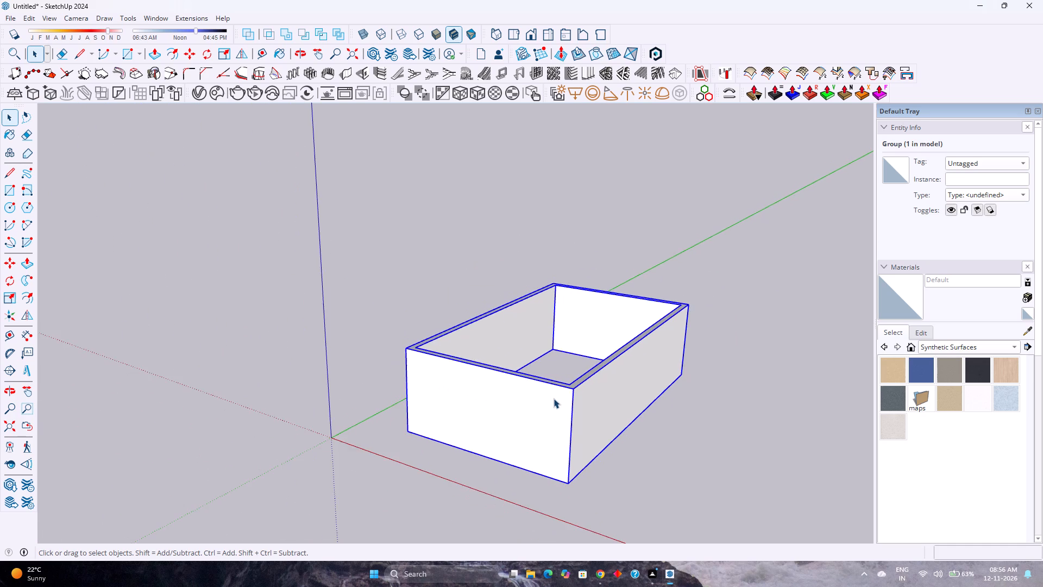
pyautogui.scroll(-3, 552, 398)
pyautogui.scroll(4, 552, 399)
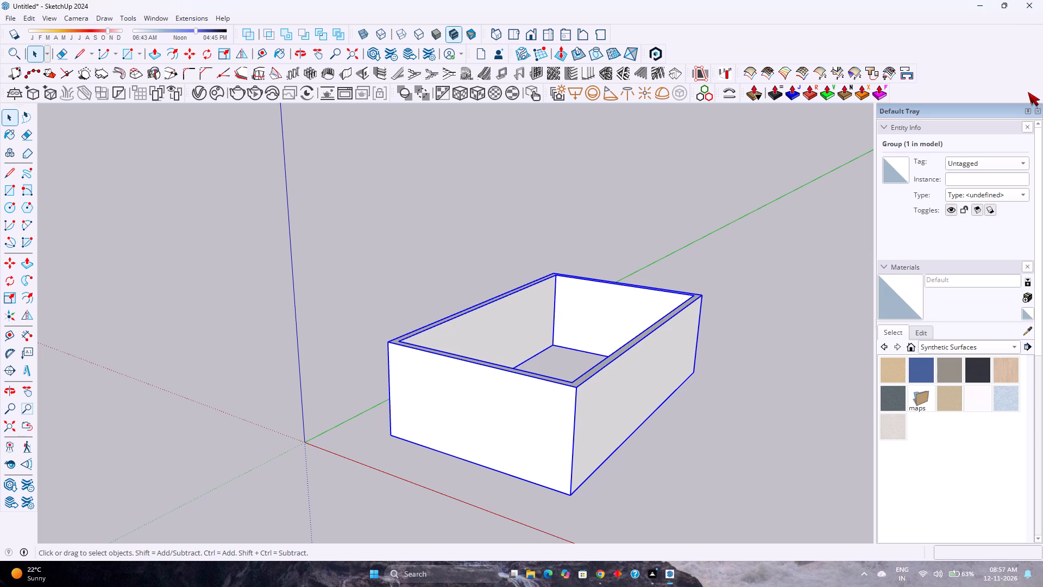
# Open the perimeter wall group and its nested solid group for editing, and select the front wall's outer face.
pyautogui.doubleClick(532, 428)
pyautogui.scroll(3, 529, 428)
pyautogui.scroll(-2, 529, 428)
pyautogui.scroll(3, 529, 428)
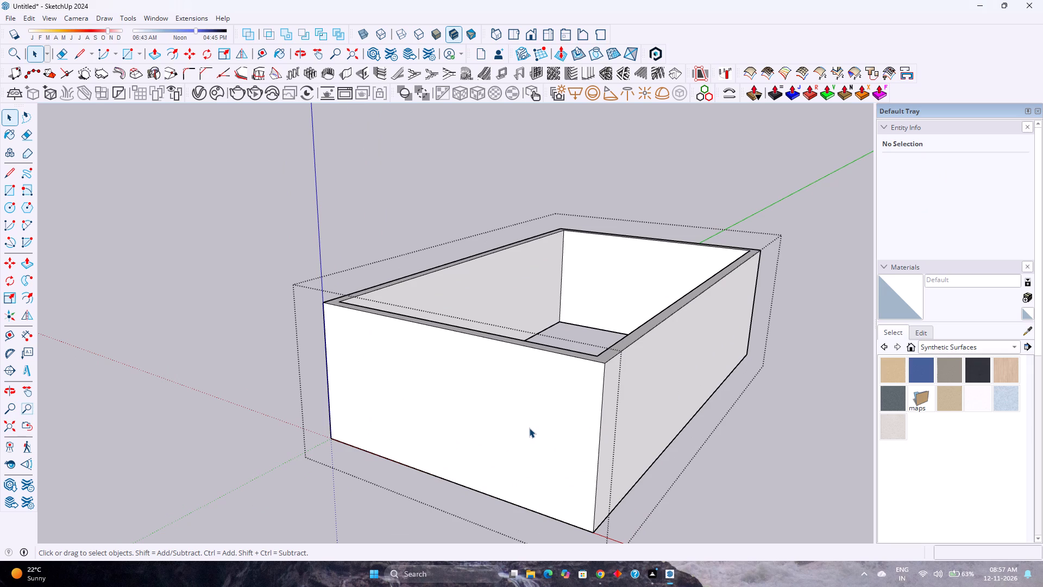
pyautogui.click(529, 428)
pyautogui.doubleClick(529, 428)
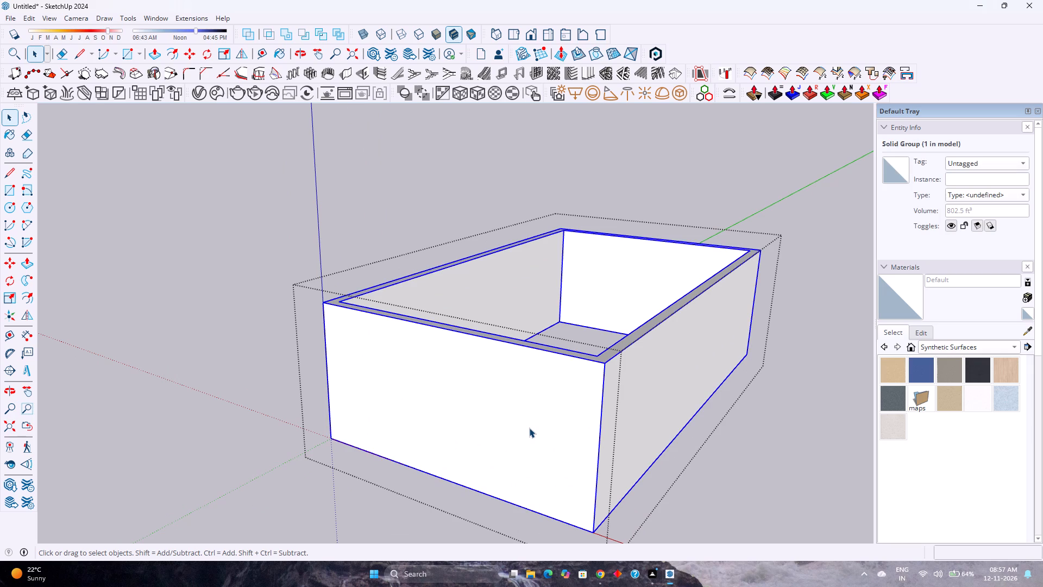
pyautogui.scroll(4, 529, 428)
pyautogui.click(529, 428)
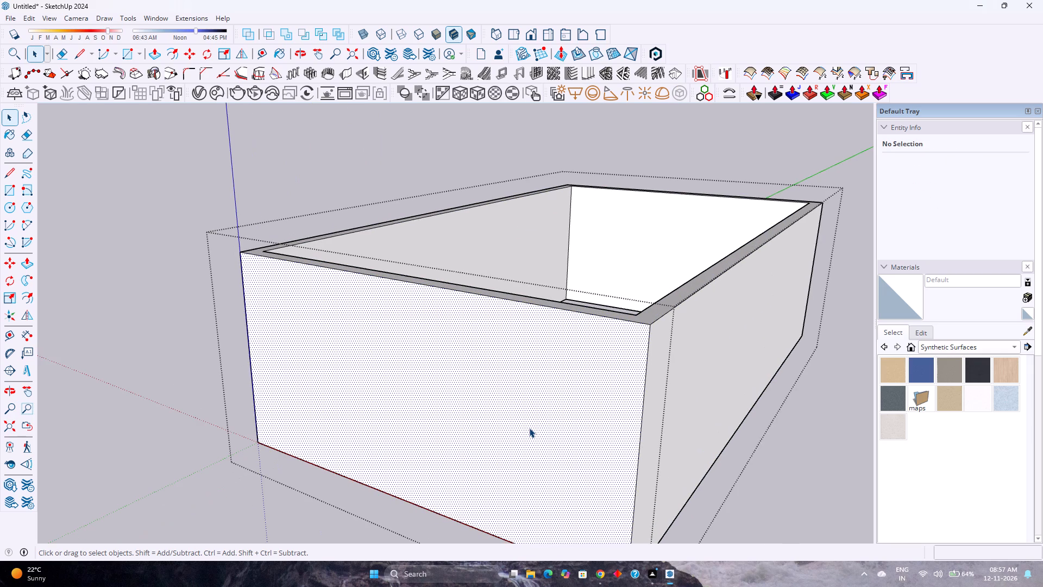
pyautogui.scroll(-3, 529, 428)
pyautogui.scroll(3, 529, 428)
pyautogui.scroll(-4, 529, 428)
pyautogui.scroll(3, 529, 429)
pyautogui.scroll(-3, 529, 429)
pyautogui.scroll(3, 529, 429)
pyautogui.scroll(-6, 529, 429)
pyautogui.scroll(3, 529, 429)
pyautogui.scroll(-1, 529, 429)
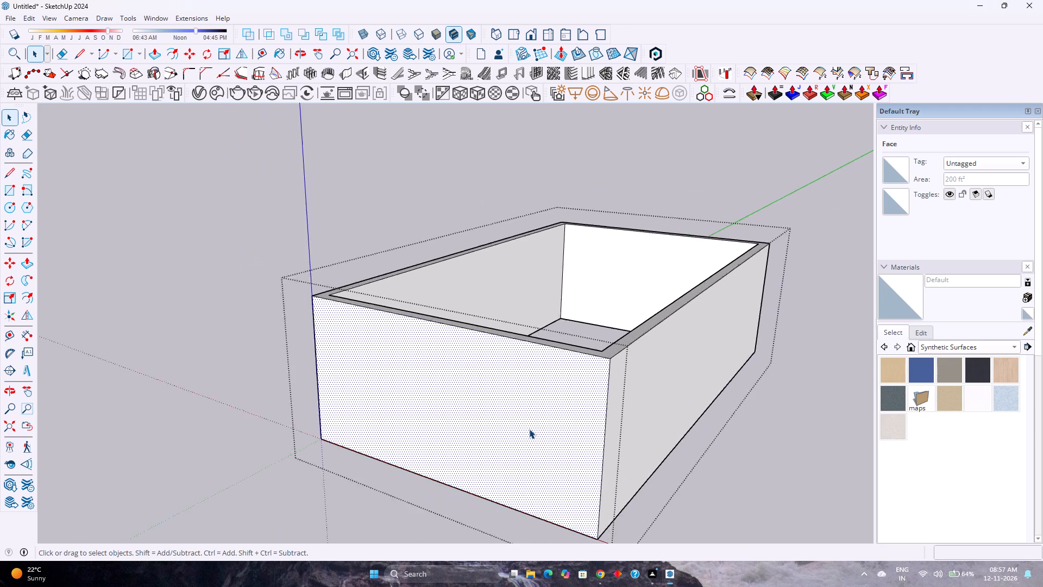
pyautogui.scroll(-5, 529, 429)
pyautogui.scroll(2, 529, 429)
# Place a vertical guide 9" in from the front face's vertical edge at the origin, in line with the wall's inner corner.
pyautogui.moveTo(546, 430); pyautogui.dragTo(683, 451, button='middle')
pyautogui.scroll(-3, 683, 451)
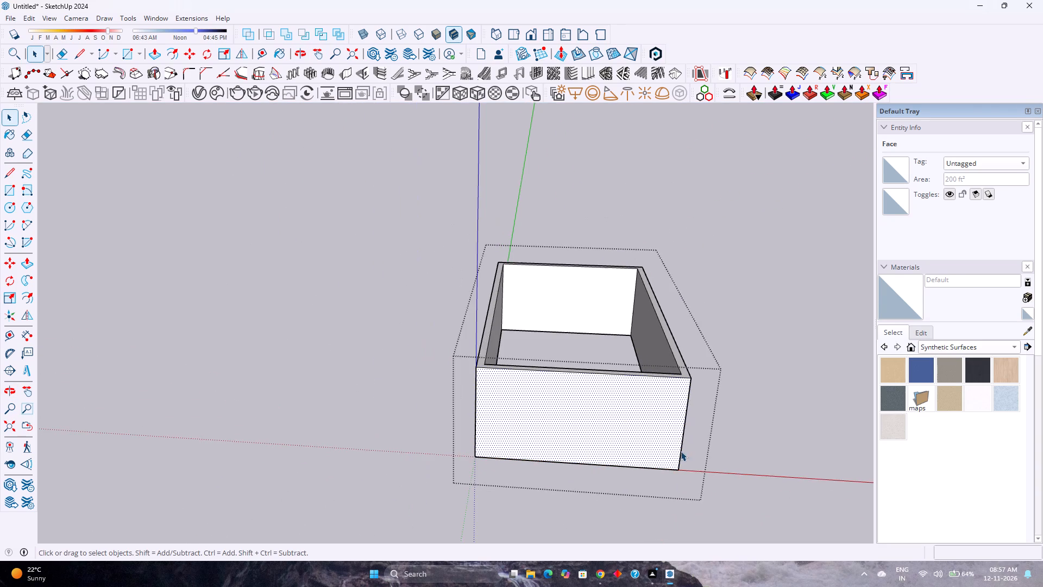
pyautogui.scroll(12, 486, 417)
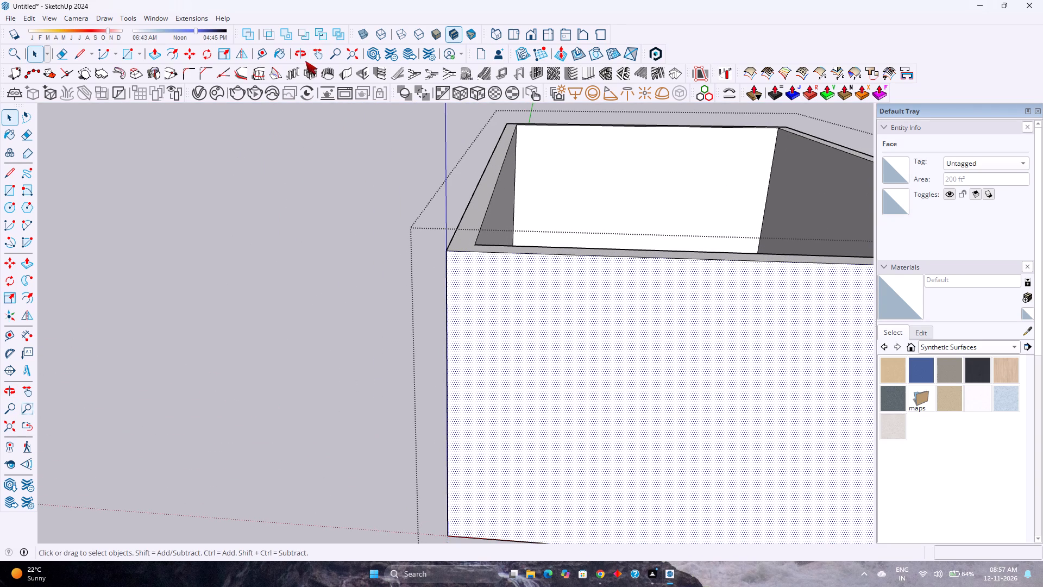
pyautogui.click(262, 48)
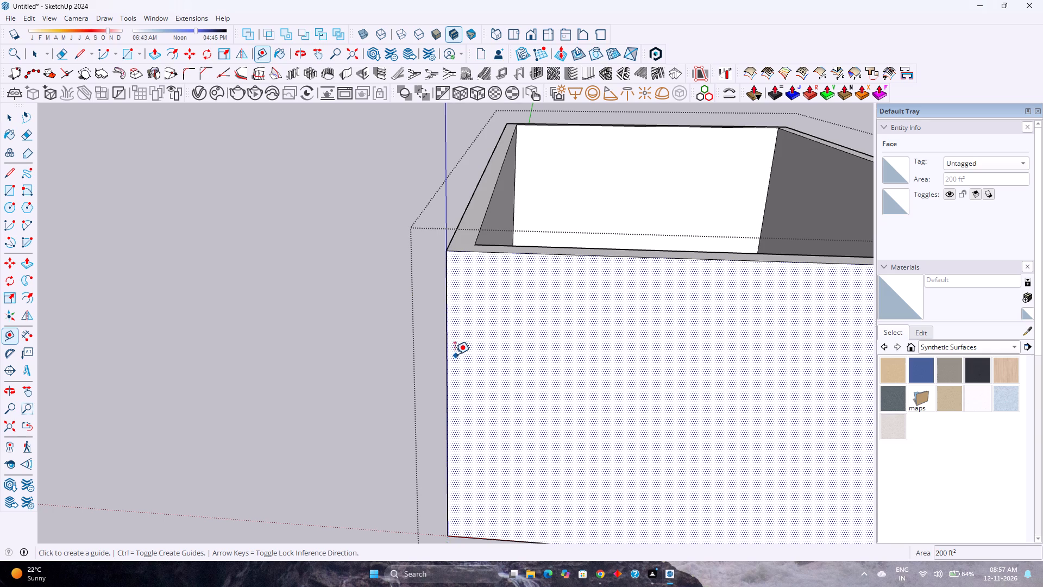
pyautogui.click(450, 349)
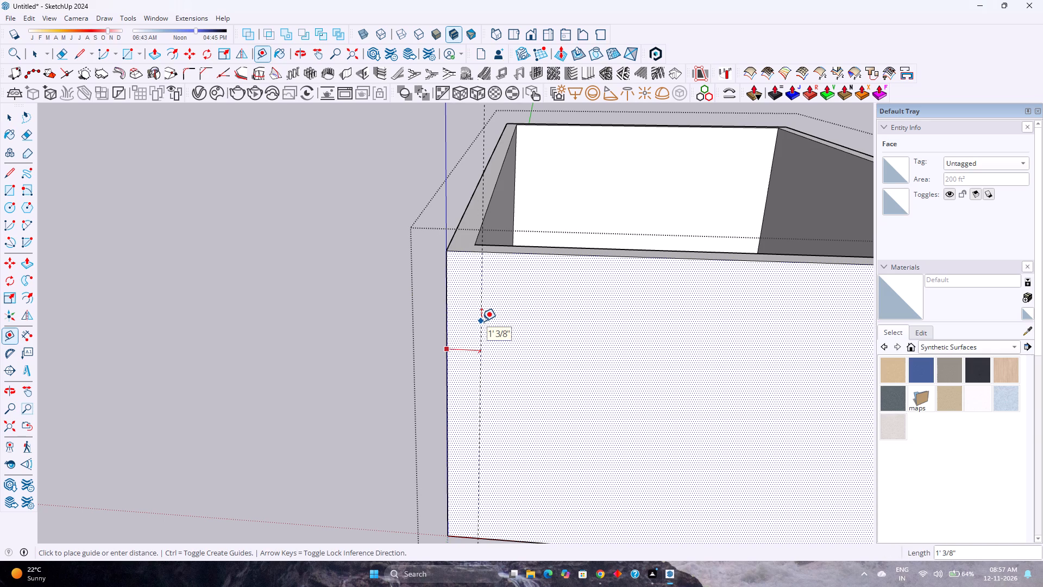
pyautogui.press('Right')
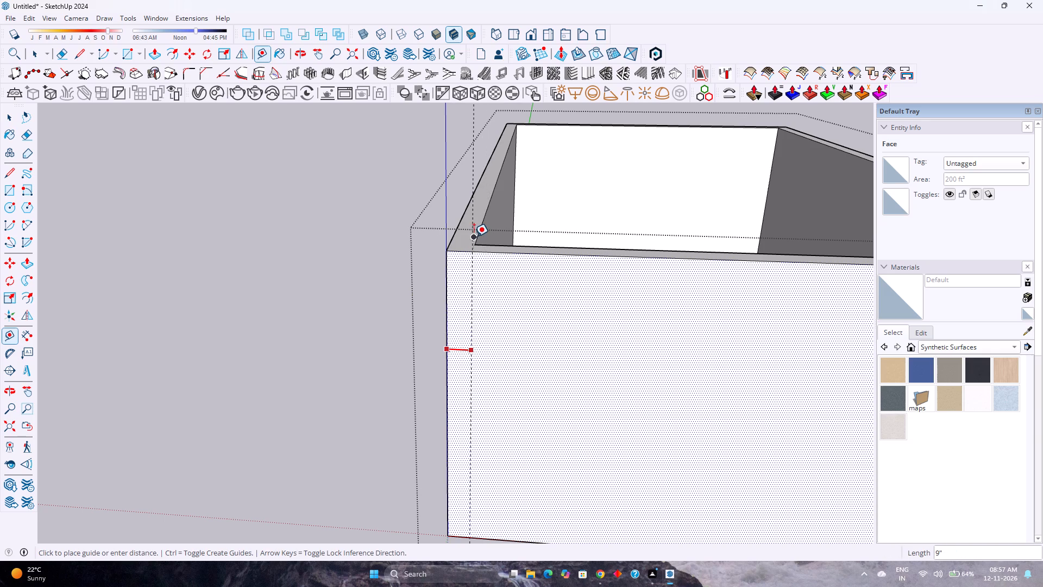
pyautogui.click(476, 238)
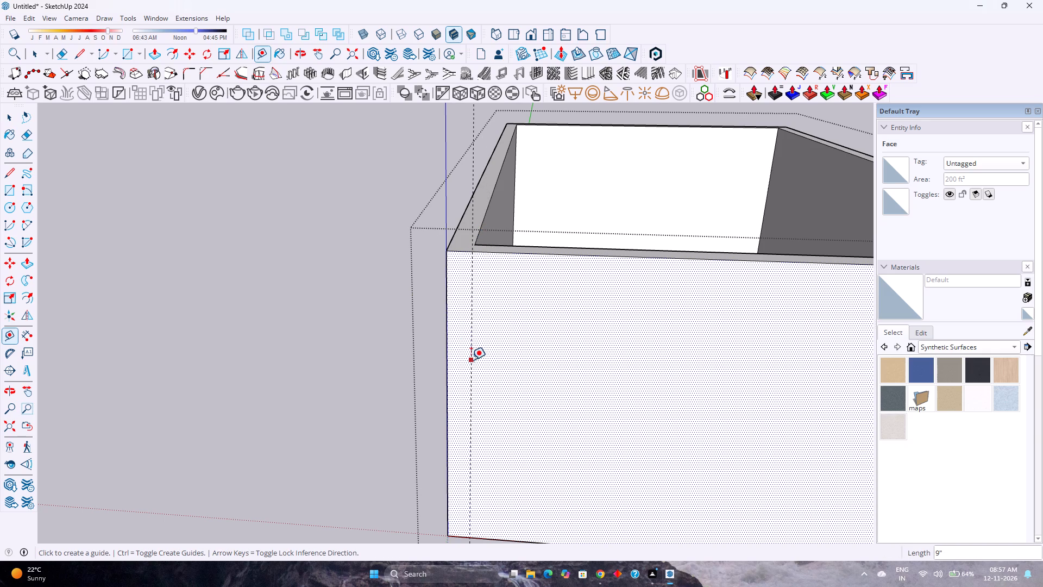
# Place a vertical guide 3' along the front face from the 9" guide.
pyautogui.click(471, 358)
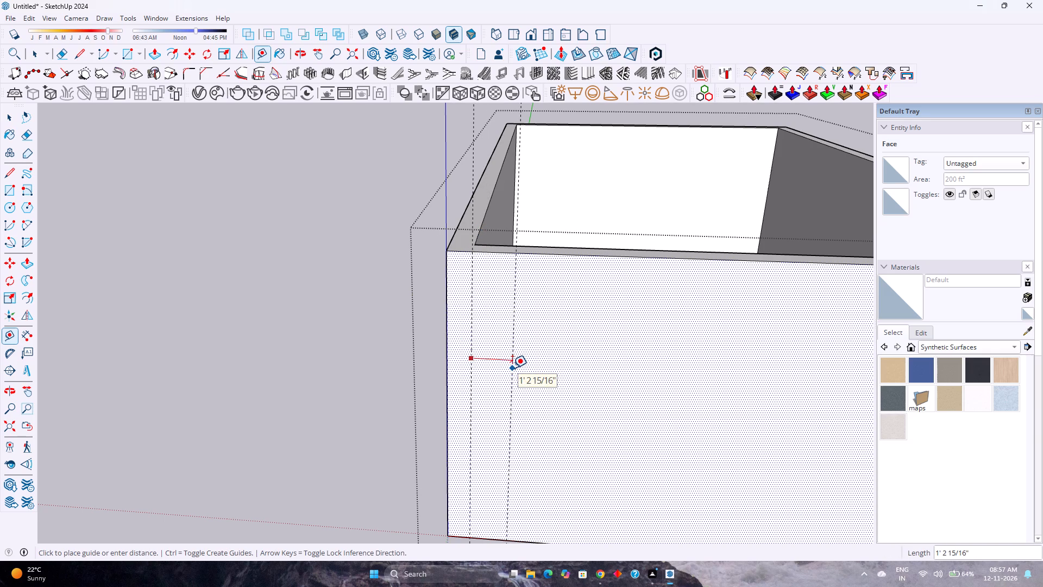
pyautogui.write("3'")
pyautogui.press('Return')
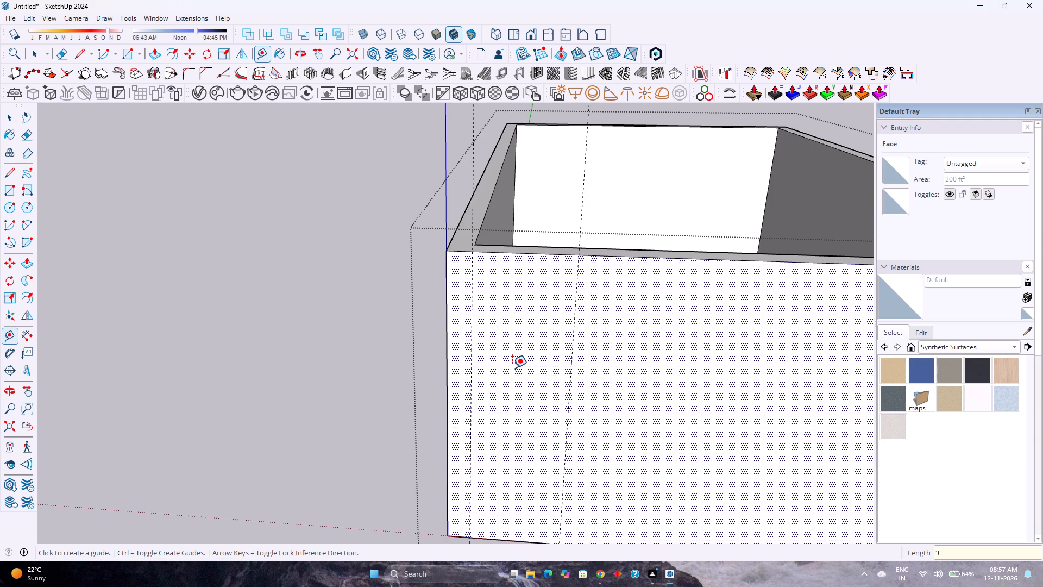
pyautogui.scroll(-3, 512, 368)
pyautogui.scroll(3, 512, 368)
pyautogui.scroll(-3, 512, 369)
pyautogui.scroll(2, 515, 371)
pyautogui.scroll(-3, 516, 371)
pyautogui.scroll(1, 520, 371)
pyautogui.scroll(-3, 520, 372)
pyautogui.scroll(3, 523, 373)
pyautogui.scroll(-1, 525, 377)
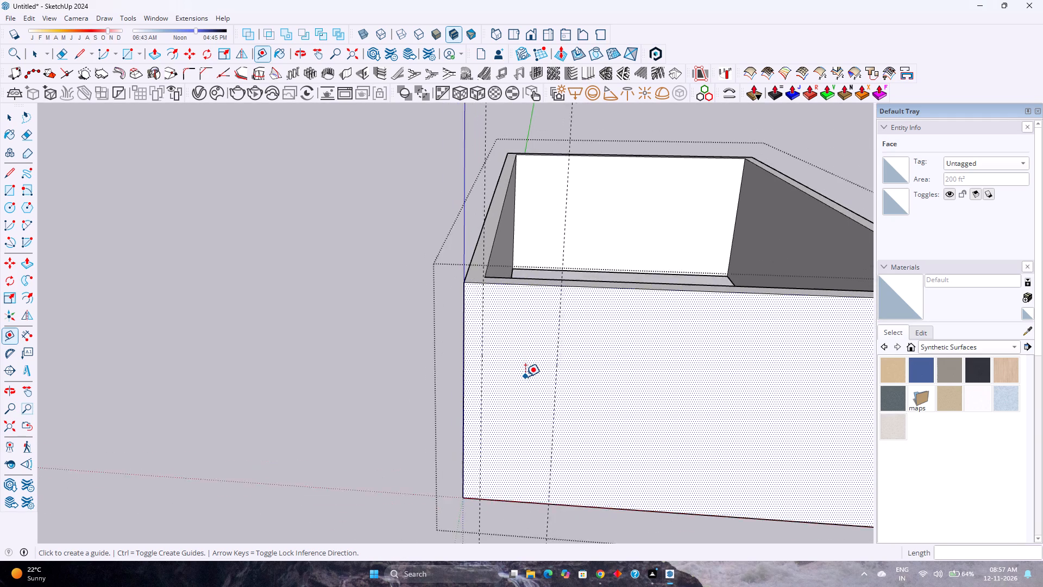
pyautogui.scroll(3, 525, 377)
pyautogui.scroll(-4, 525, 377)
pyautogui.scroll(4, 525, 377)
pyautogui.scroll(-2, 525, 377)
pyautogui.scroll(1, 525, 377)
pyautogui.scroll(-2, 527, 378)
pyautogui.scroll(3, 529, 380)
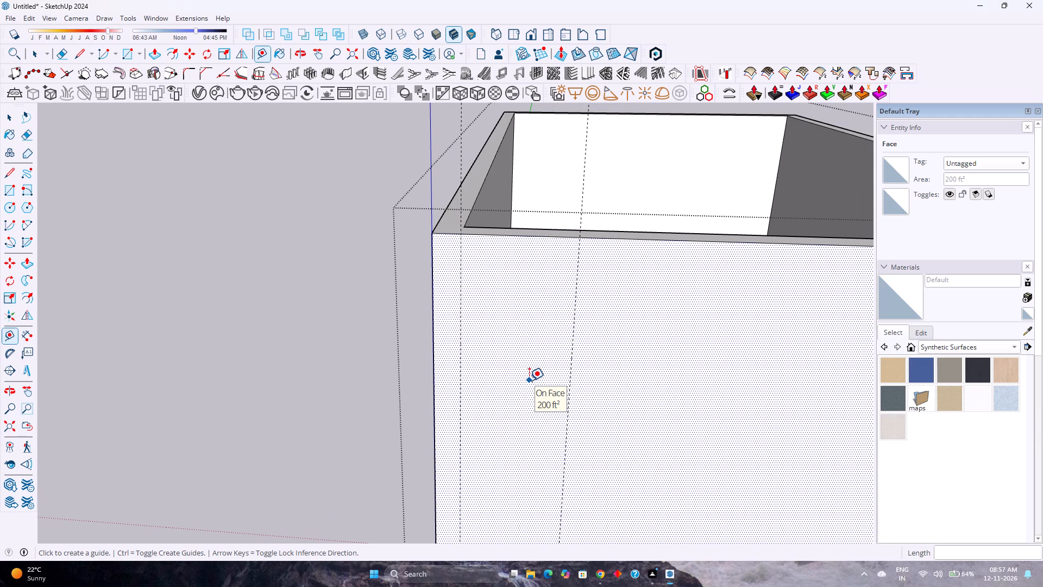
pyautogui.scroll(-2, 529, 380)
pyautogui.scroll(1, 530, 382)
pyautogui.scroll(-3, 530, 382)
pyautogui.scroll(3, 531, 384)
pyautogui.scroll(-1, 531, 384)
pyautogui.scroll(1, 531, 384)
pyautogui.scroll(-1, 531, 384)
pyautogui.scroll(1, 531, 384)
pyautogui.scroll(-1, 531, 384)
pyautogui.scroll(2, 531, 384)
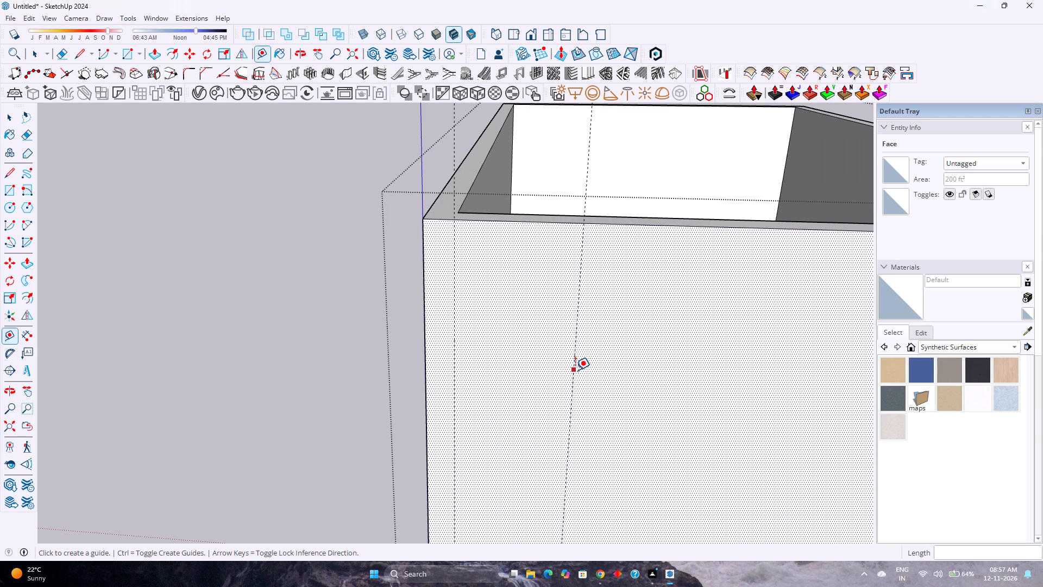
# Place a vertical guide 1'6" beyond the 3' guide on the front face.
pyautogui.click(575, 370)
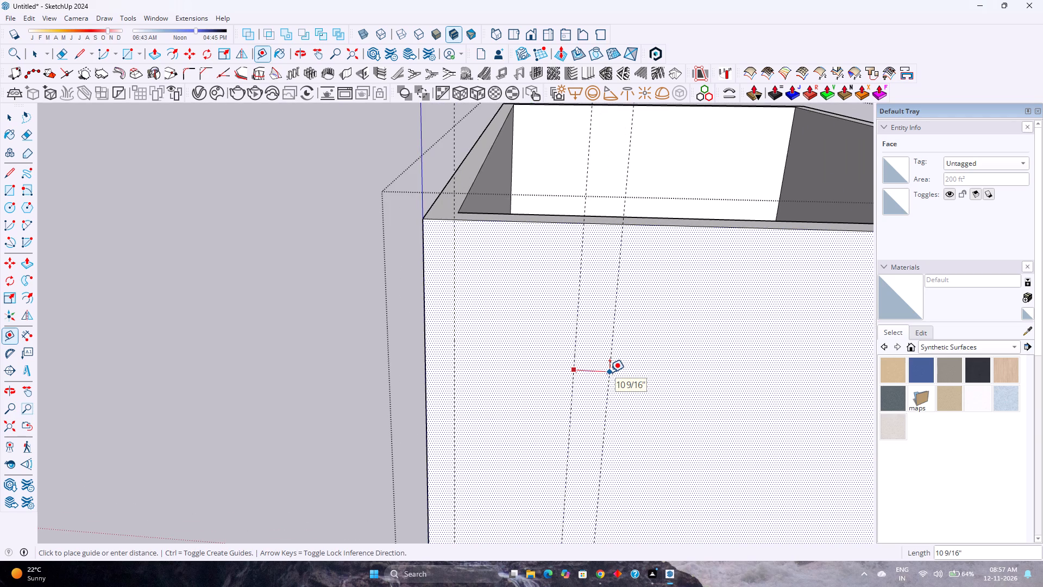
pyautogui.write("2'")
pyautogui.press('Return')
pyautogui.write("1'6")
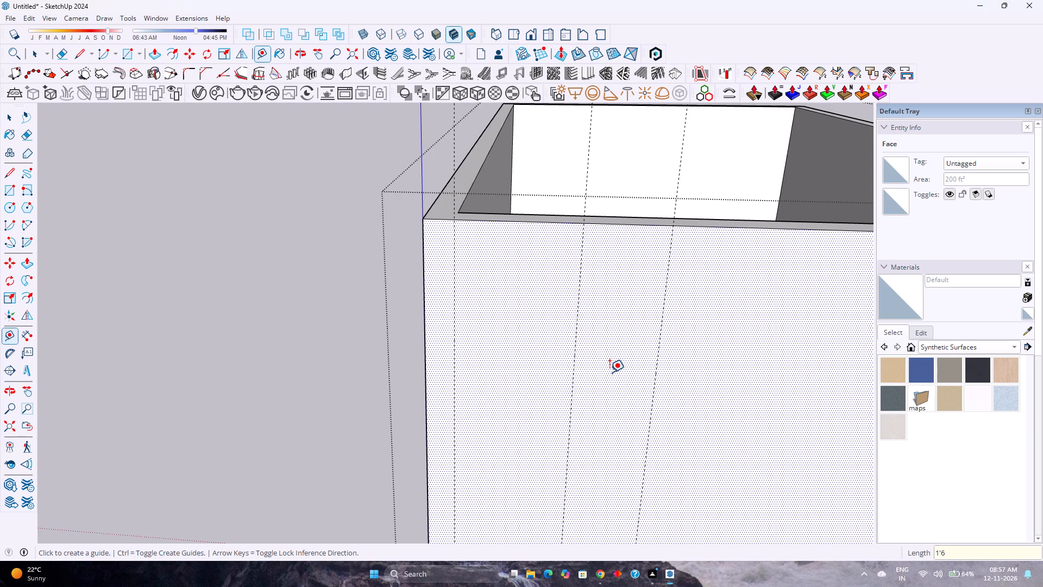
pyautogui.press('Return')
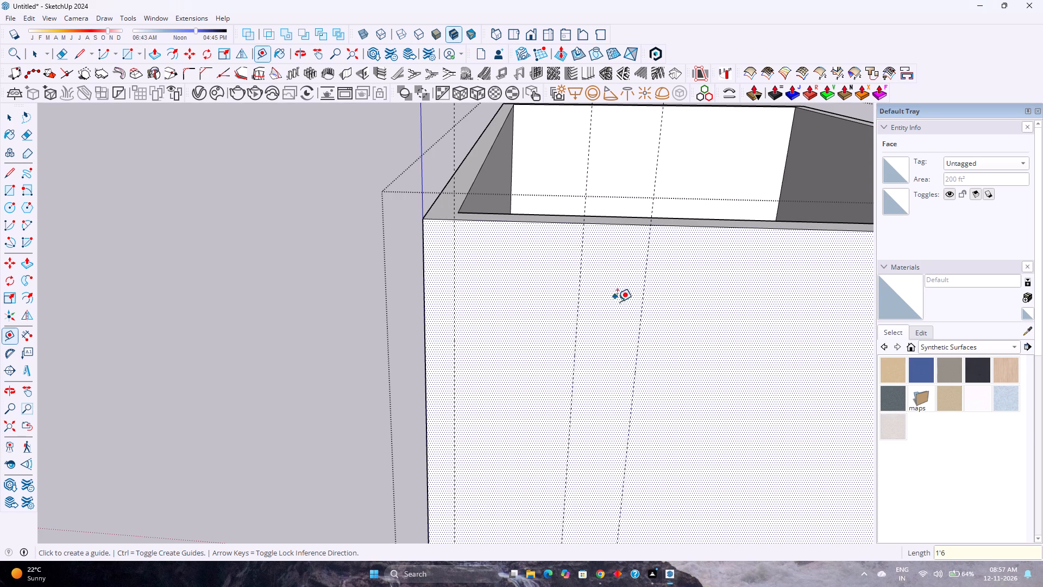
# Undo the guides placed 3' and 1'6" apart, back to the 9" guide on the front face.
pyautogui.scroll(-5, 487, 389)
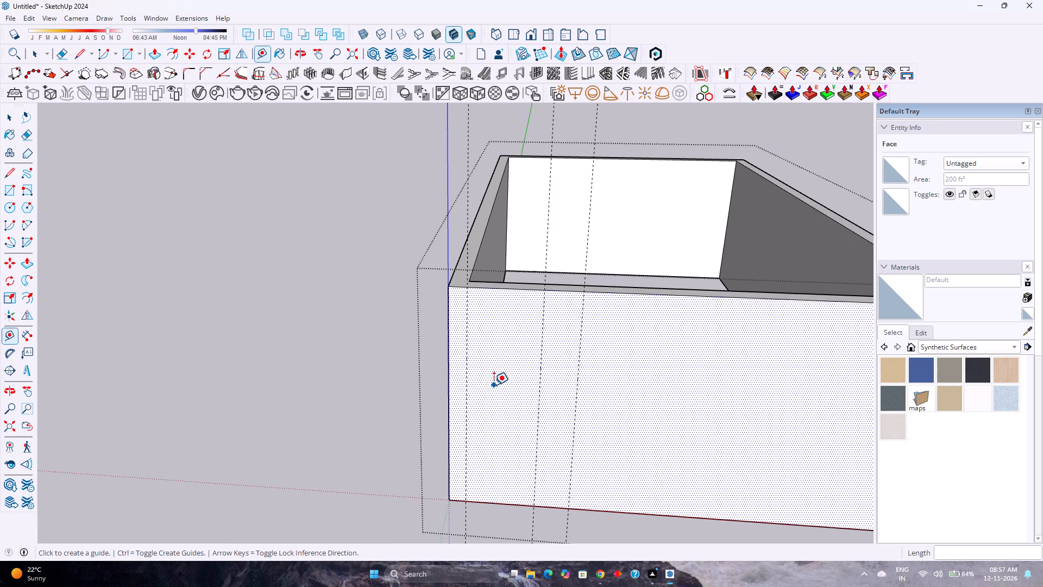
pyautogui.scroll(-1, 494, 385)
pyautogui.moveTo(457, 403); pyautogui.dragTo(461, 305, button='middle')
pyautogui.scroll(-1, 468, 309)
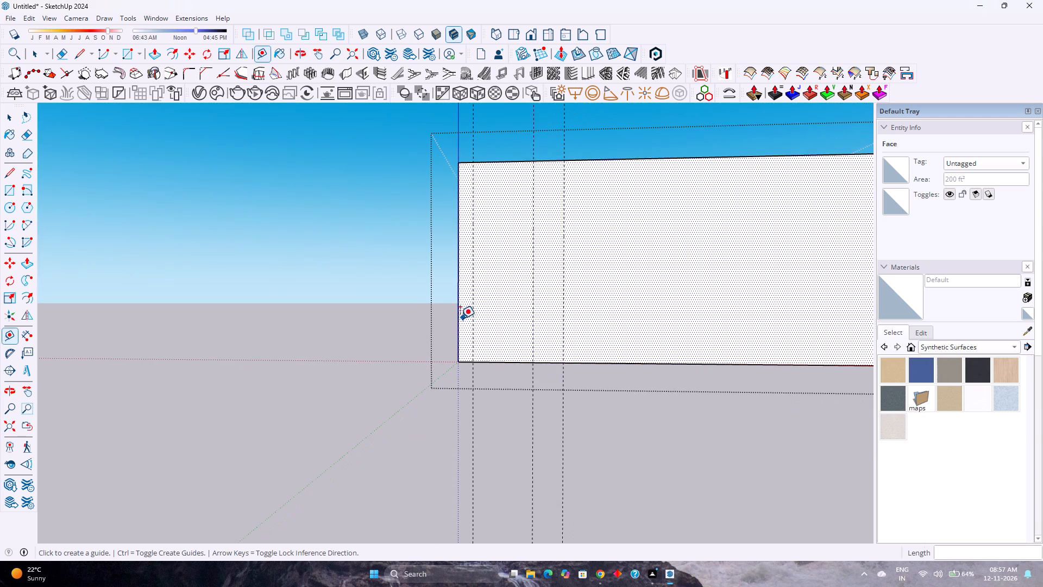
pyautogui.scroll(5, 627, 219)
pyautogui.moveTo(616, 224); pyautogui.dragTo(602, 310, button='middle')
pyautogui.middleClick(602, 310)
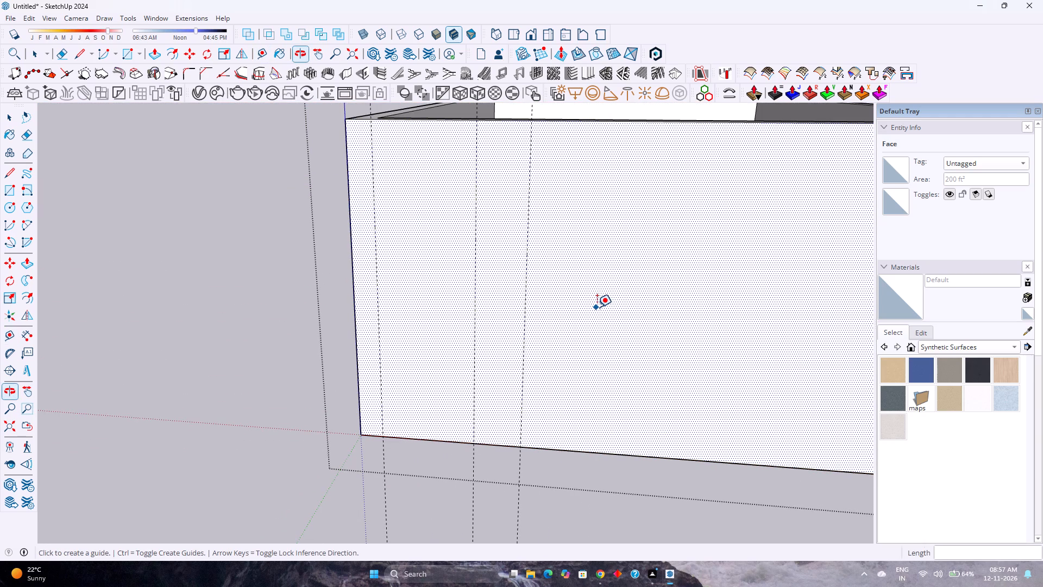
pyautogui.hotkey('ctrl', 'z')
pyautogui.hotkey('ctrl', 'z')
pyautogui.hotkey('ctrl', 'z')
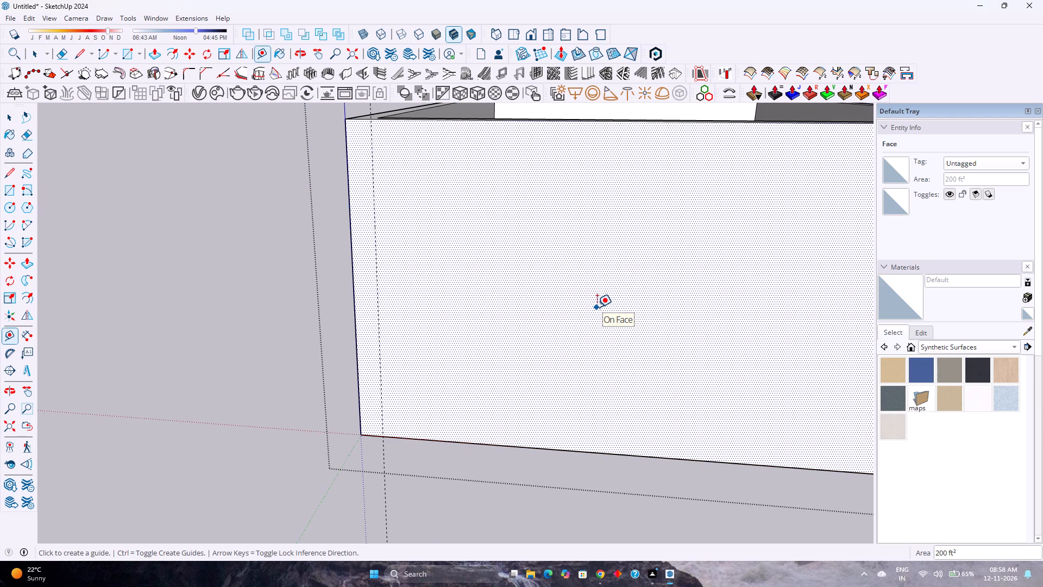
# Place a vertical guide 3'3" along the front face from the 9" guide, and another 1'8" beyond it.
pyautogui.click(379, 259)
pyautogui.write("3'3")
pyautogui.press('Return')
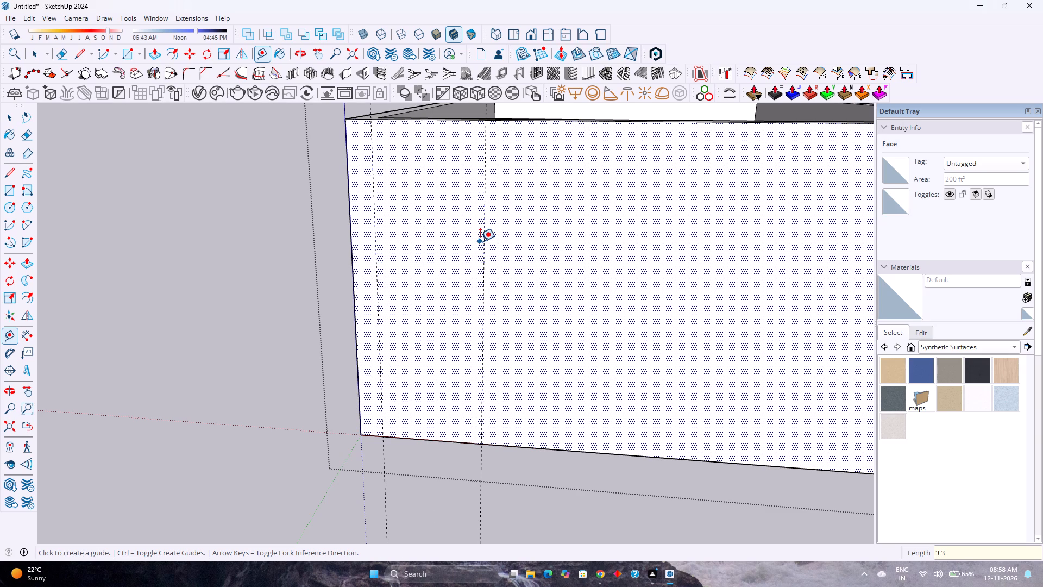
pyautogui.click(483, 240)
pyautogui.write("1'8")
pyautogui.press('Return')
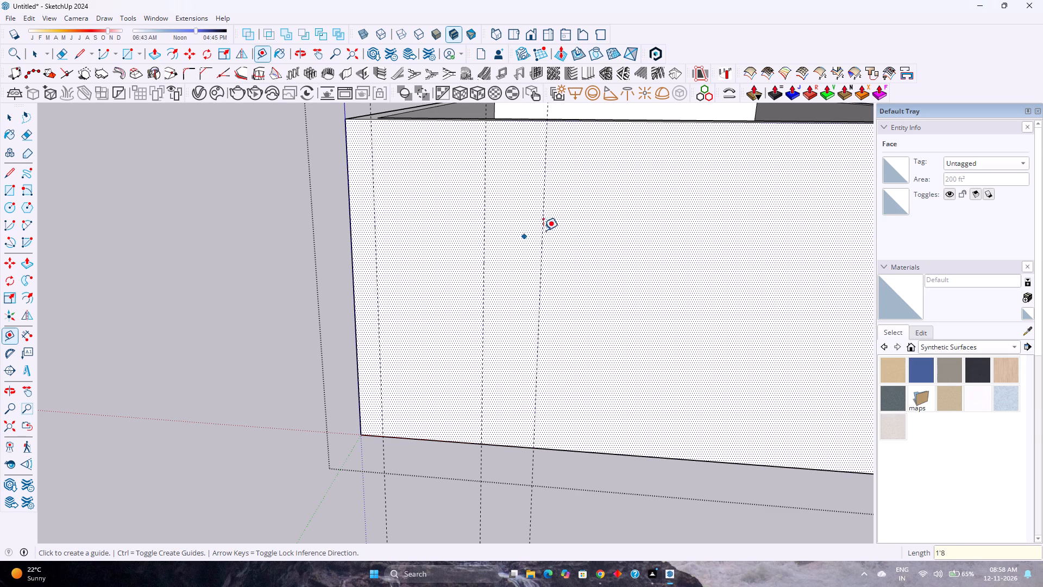
# Place a vertical guide 6" beyond the 1'8" guide on the front face, and another 3'6" beyond that.
pyautogui.click(545, 215)
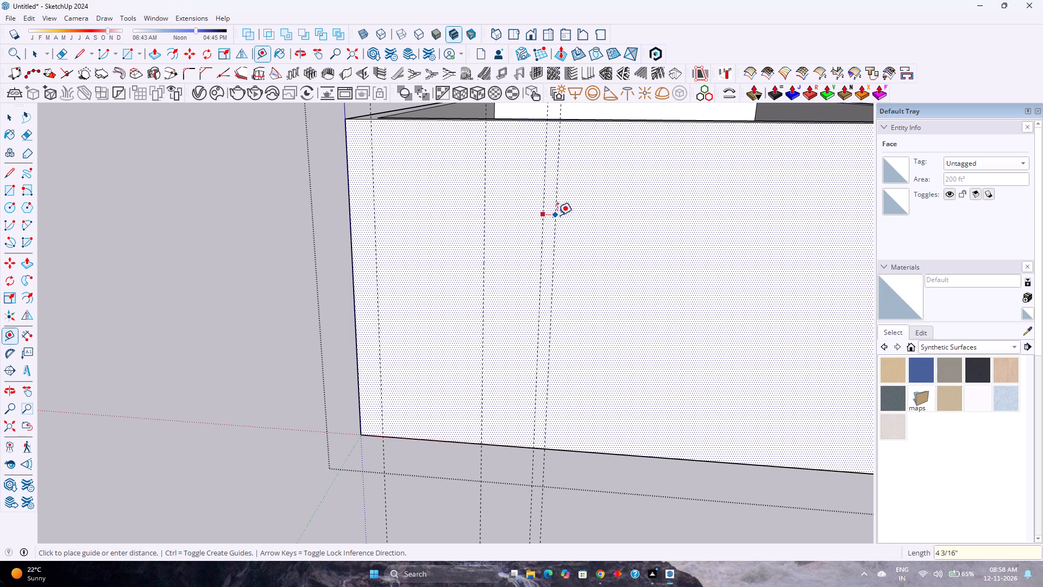
pyautogui.press('6')
pyautogui.press('Return')
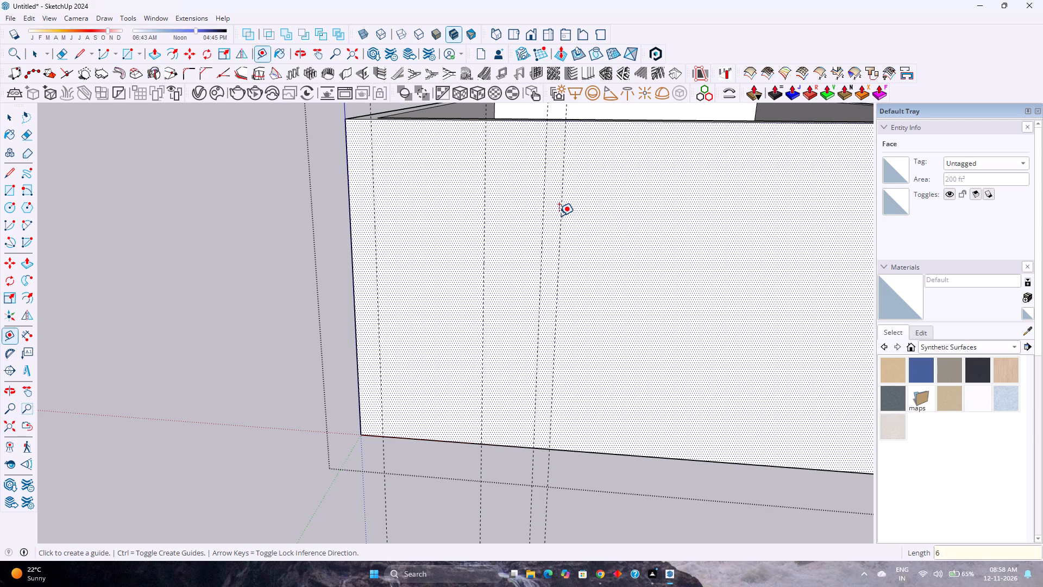
pyautogui.click(563, 207)
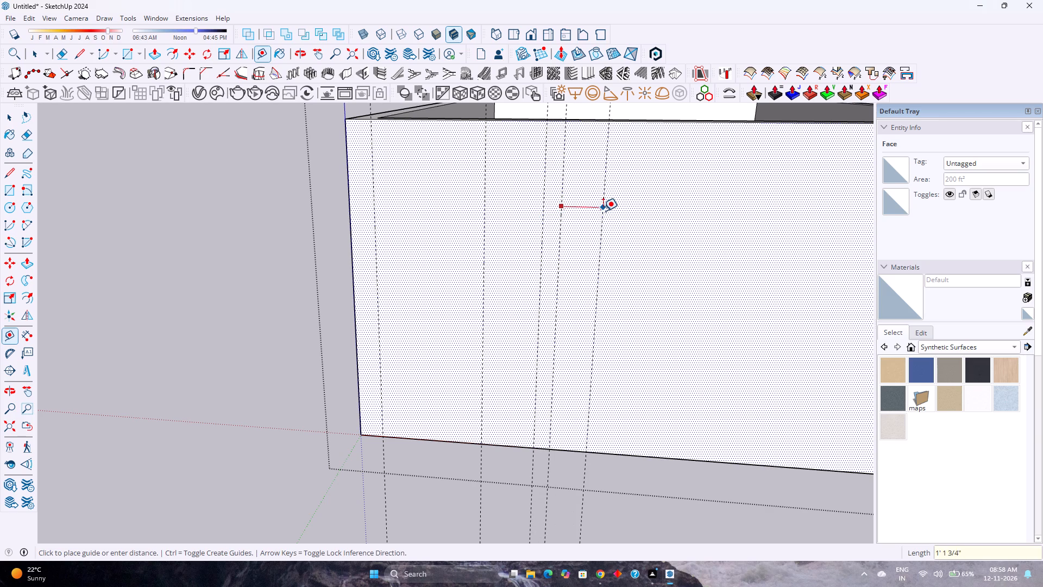
pyautogui.write("3'6")
pyautogui.press('Return')
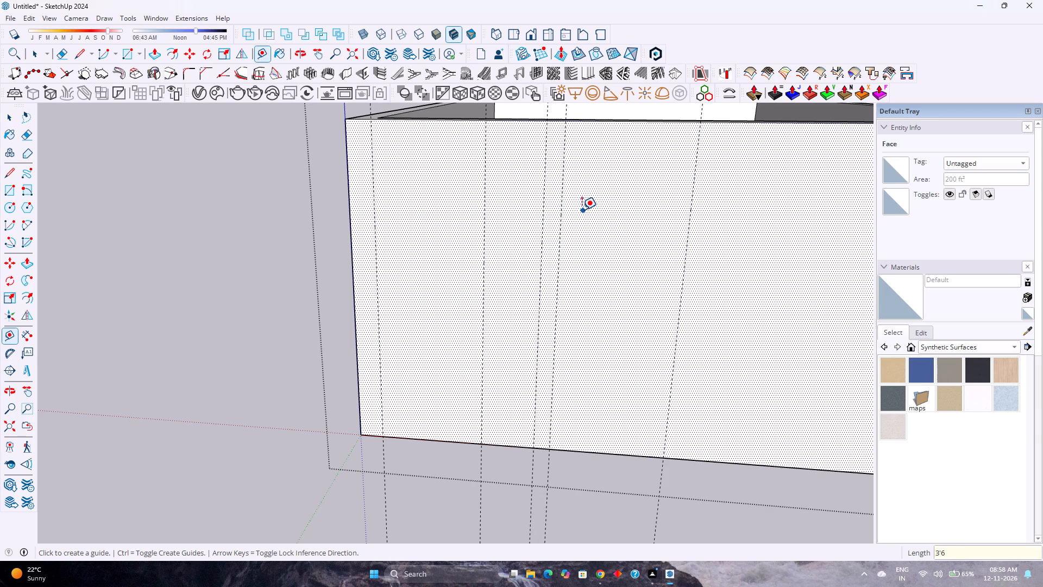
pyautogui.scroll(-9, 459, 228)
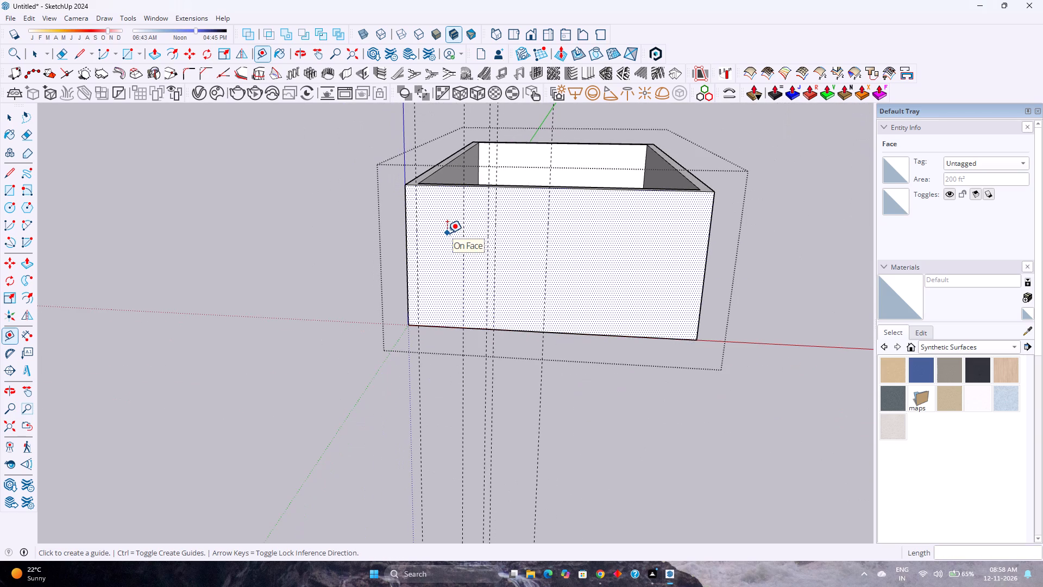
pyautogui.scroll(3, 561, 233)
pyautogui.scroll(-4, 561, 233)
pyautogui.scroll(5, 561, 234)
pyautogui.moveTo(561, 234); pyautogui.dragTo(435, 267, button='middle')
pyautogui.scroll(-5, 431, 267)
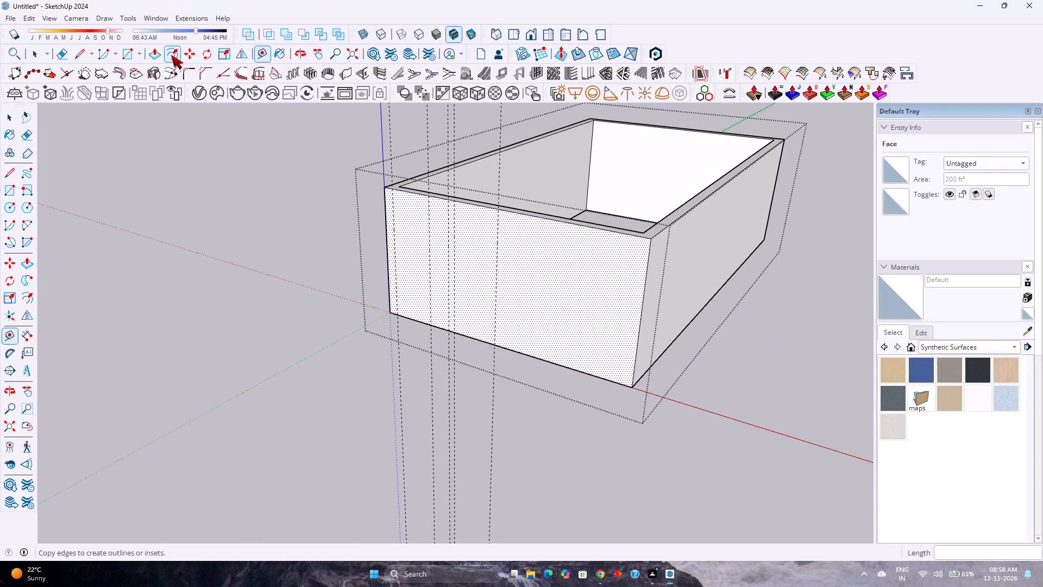
# Push/Pull the outer face of the 35' side wall at the far end of the front wall outward by 2'.
pyautogui.click(161, 55)
pyautogui.click(701, 247)
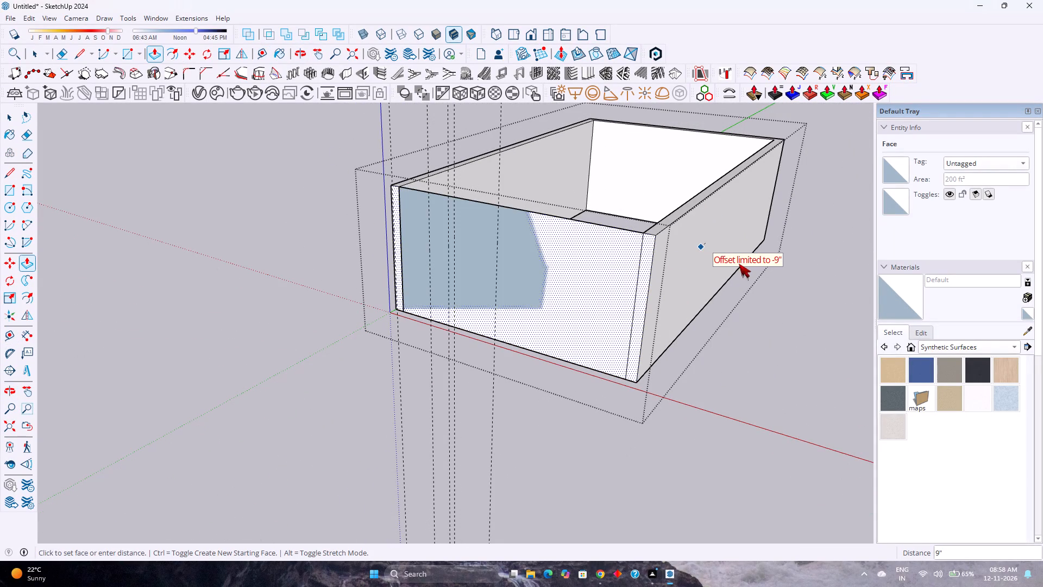
pyautogui.press('Escape')
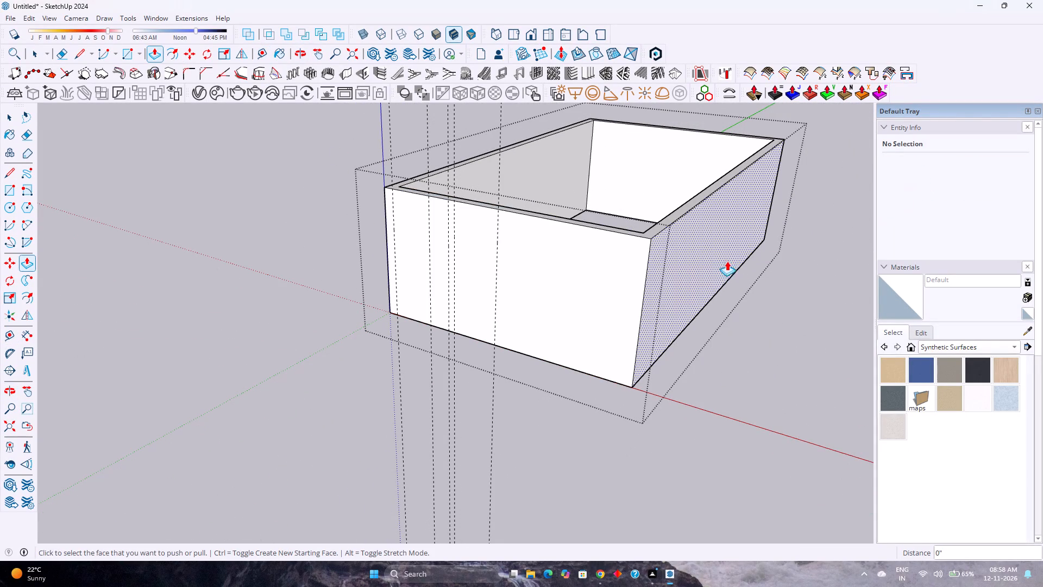
pyautogui.click(724, 257)
pyautogui.write("2'")
pyautogui.press('Return')
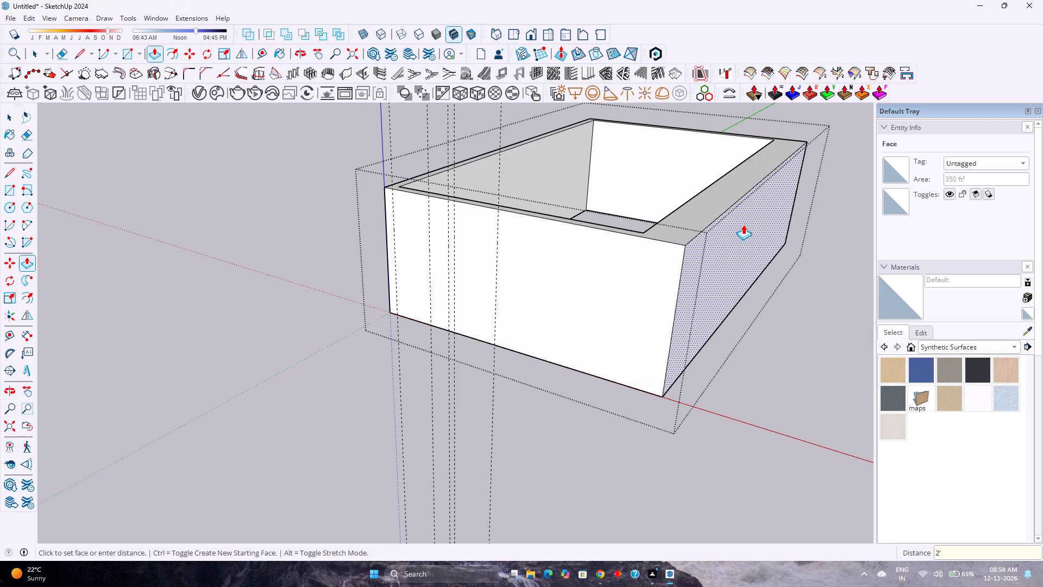
# Push/Pull the inner face of that same 35' side wall 2' toward its outer face.
pyautogui.scroll(1, 732, 217)
pyautogui.scroll(-1, 636, 155)
pyautogui.scroll(5, 620, 181)
pyautogui.moveTo(624, 189); pyautogui.dragTo(676, 259, button='middle')
pyautogui.scroll(-2, 670, 249)
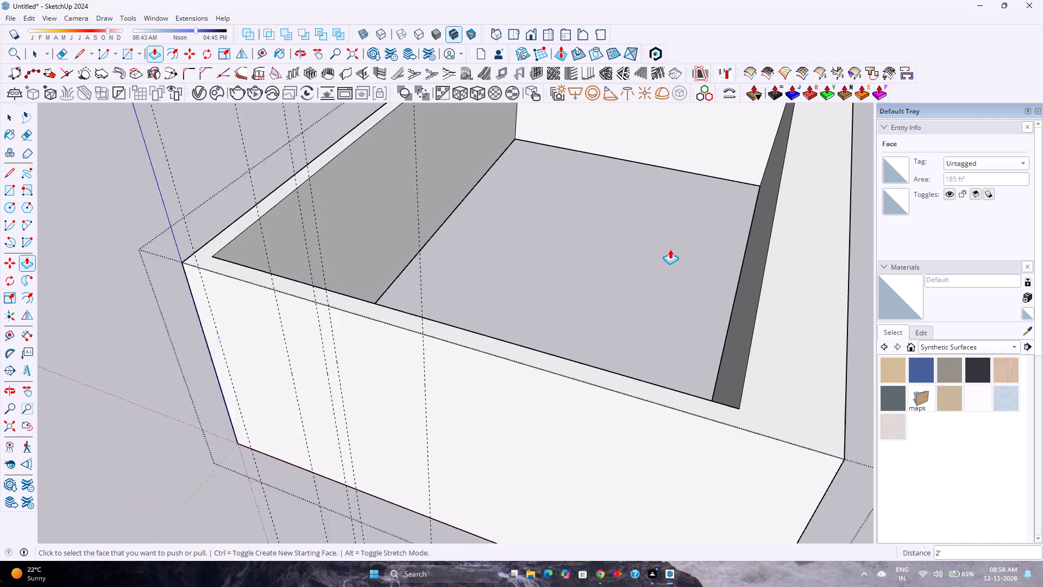
pyautogui.scroll(-2, 670, 249)
pyautogui.click(734, 271)
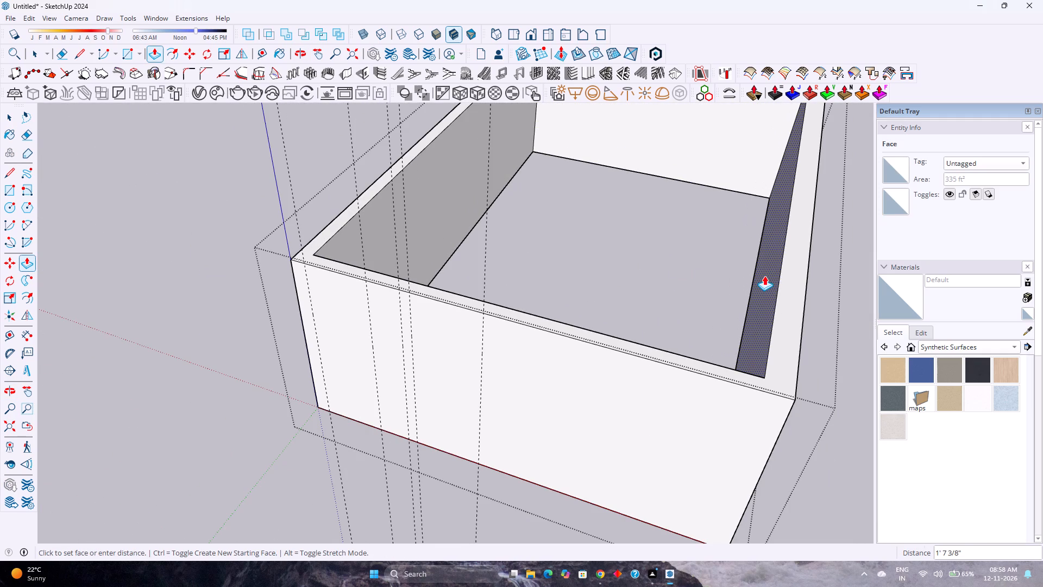
pyautogui.write("2'")
pyautogui.press('Return')
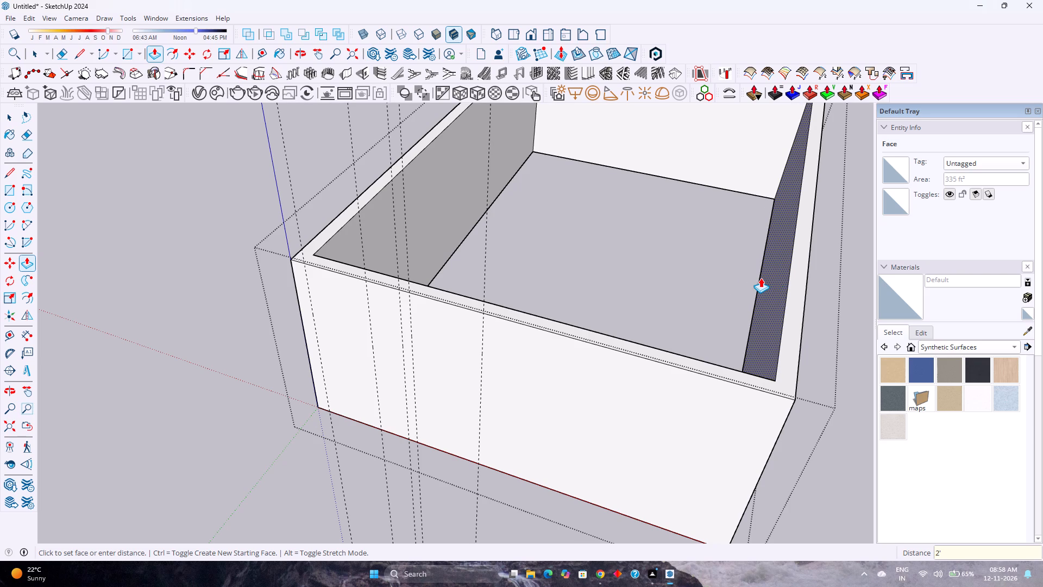
pyautogui.press('space')
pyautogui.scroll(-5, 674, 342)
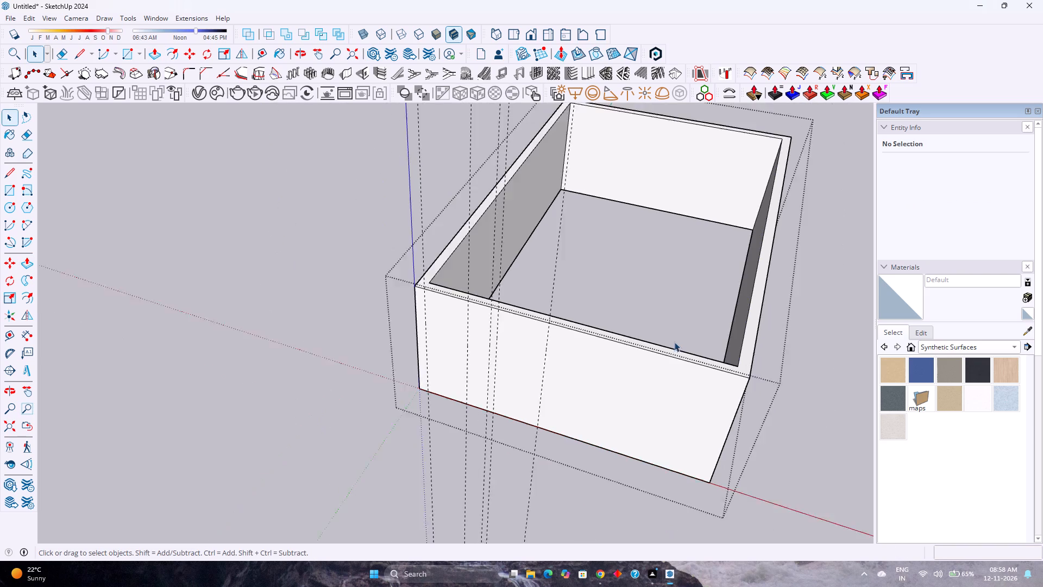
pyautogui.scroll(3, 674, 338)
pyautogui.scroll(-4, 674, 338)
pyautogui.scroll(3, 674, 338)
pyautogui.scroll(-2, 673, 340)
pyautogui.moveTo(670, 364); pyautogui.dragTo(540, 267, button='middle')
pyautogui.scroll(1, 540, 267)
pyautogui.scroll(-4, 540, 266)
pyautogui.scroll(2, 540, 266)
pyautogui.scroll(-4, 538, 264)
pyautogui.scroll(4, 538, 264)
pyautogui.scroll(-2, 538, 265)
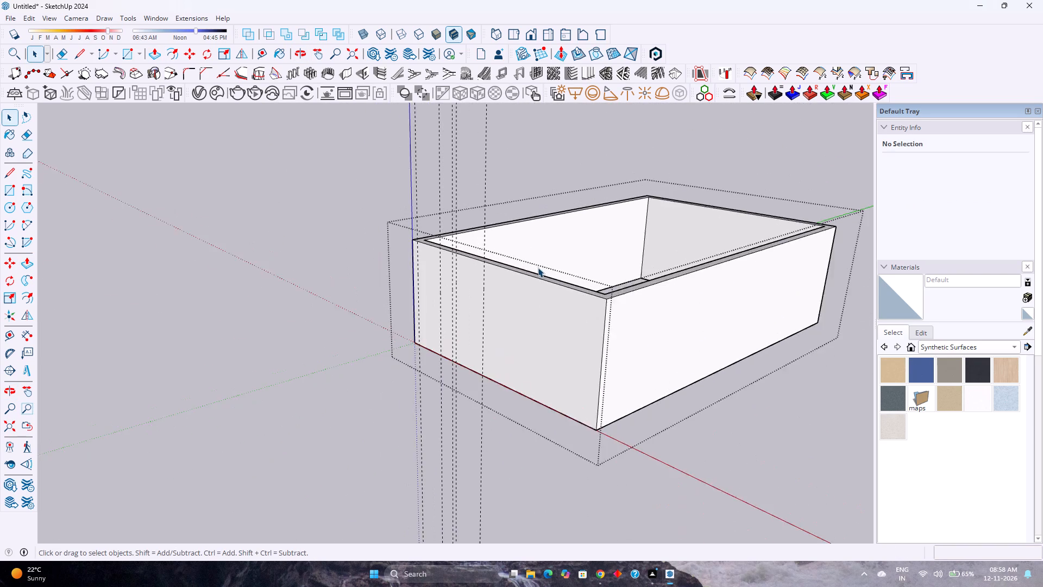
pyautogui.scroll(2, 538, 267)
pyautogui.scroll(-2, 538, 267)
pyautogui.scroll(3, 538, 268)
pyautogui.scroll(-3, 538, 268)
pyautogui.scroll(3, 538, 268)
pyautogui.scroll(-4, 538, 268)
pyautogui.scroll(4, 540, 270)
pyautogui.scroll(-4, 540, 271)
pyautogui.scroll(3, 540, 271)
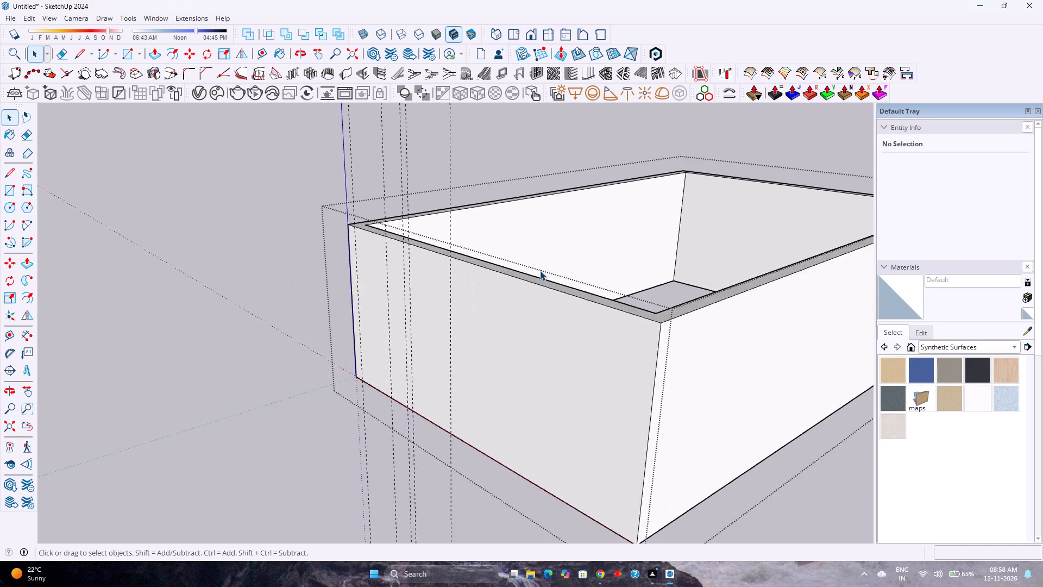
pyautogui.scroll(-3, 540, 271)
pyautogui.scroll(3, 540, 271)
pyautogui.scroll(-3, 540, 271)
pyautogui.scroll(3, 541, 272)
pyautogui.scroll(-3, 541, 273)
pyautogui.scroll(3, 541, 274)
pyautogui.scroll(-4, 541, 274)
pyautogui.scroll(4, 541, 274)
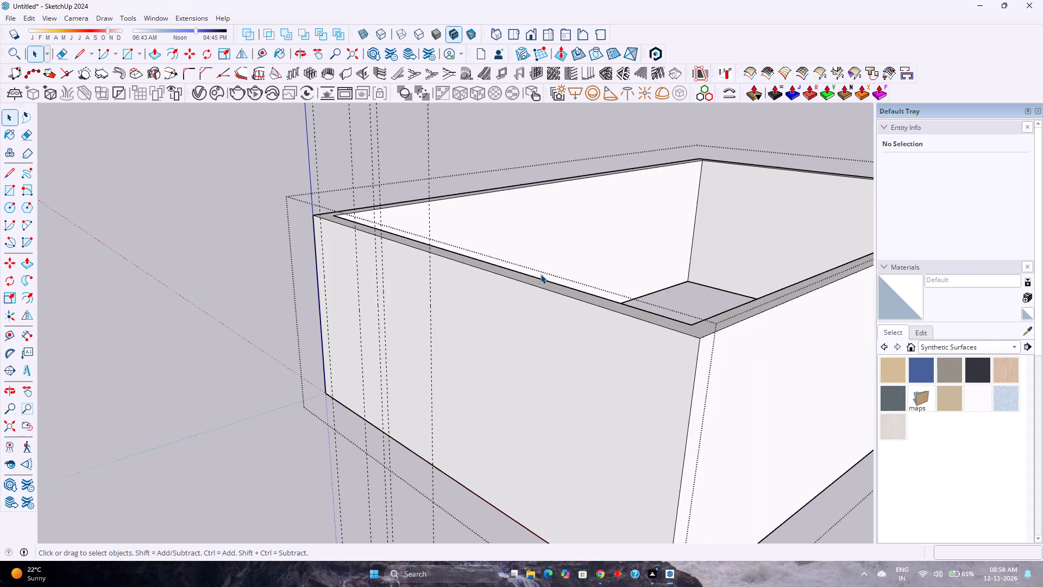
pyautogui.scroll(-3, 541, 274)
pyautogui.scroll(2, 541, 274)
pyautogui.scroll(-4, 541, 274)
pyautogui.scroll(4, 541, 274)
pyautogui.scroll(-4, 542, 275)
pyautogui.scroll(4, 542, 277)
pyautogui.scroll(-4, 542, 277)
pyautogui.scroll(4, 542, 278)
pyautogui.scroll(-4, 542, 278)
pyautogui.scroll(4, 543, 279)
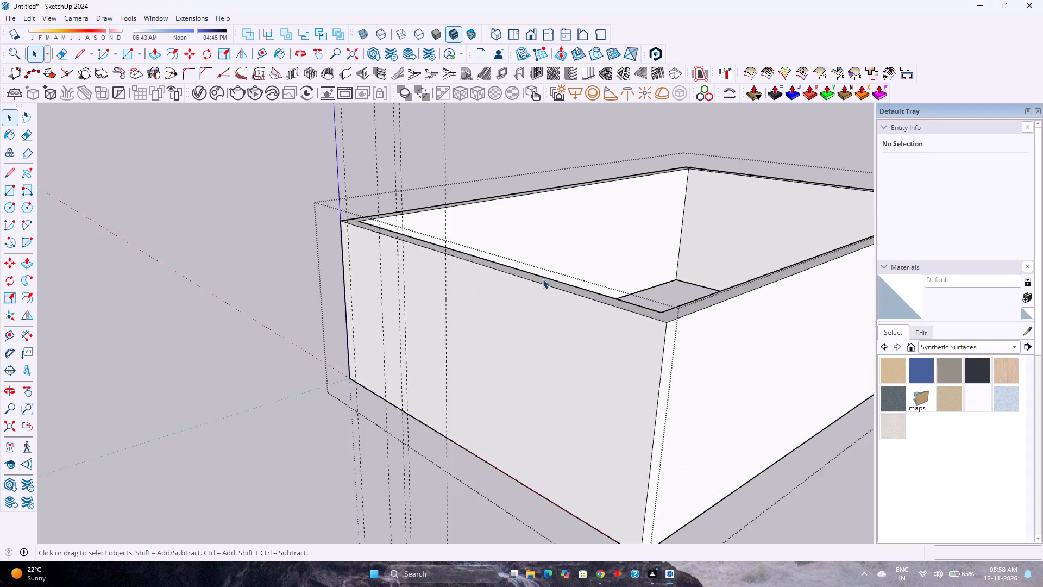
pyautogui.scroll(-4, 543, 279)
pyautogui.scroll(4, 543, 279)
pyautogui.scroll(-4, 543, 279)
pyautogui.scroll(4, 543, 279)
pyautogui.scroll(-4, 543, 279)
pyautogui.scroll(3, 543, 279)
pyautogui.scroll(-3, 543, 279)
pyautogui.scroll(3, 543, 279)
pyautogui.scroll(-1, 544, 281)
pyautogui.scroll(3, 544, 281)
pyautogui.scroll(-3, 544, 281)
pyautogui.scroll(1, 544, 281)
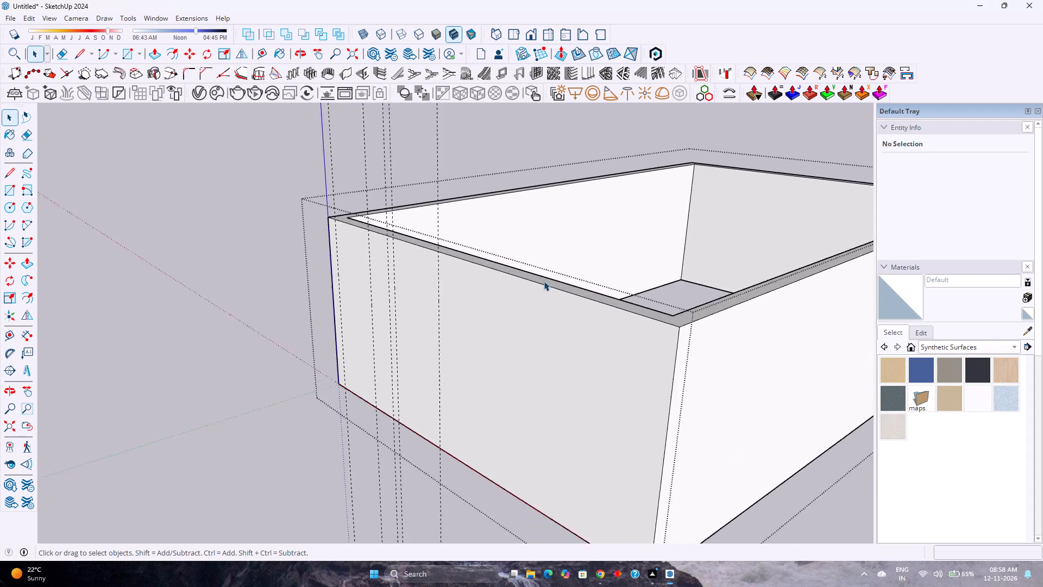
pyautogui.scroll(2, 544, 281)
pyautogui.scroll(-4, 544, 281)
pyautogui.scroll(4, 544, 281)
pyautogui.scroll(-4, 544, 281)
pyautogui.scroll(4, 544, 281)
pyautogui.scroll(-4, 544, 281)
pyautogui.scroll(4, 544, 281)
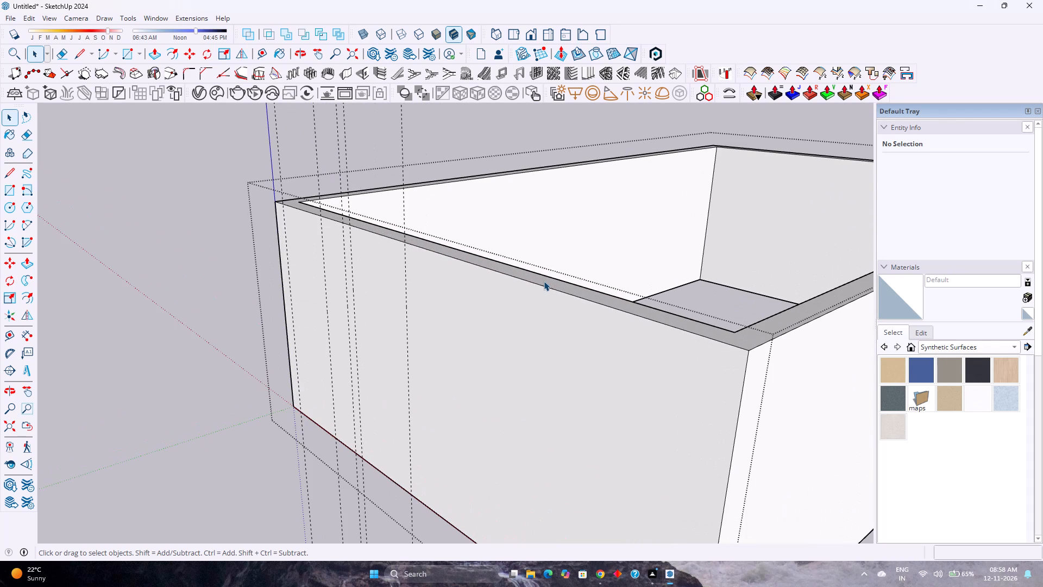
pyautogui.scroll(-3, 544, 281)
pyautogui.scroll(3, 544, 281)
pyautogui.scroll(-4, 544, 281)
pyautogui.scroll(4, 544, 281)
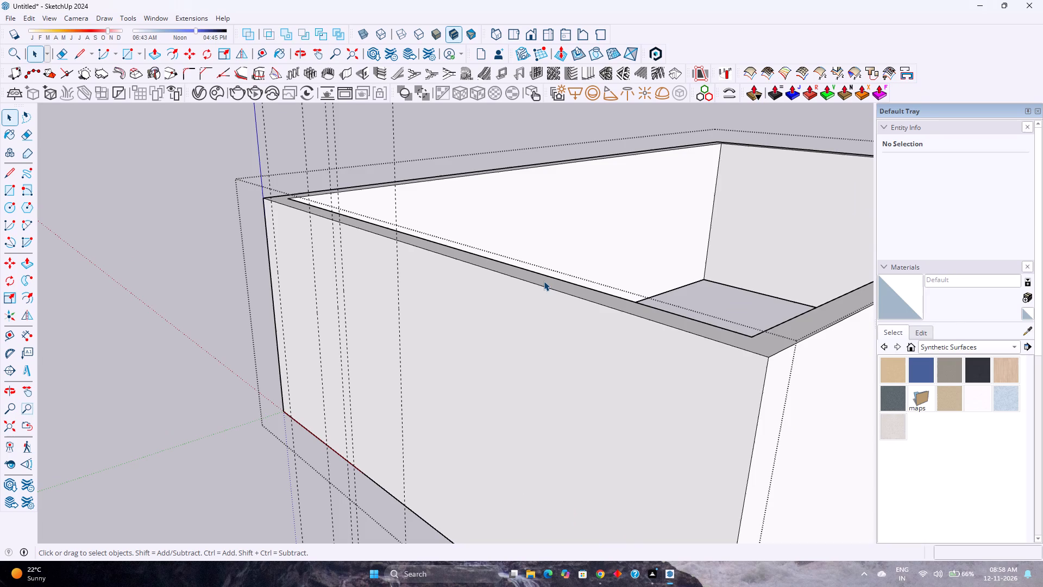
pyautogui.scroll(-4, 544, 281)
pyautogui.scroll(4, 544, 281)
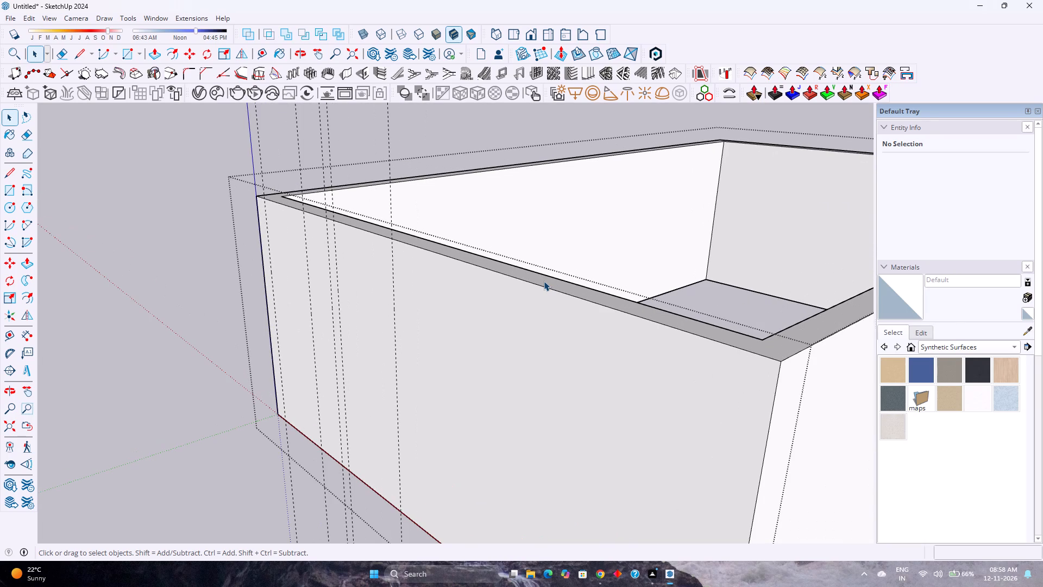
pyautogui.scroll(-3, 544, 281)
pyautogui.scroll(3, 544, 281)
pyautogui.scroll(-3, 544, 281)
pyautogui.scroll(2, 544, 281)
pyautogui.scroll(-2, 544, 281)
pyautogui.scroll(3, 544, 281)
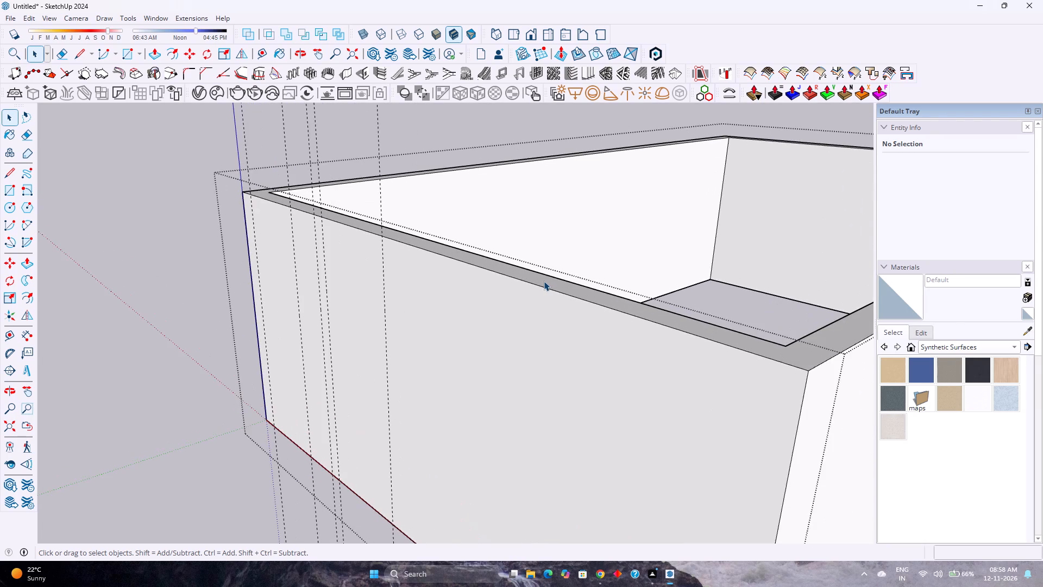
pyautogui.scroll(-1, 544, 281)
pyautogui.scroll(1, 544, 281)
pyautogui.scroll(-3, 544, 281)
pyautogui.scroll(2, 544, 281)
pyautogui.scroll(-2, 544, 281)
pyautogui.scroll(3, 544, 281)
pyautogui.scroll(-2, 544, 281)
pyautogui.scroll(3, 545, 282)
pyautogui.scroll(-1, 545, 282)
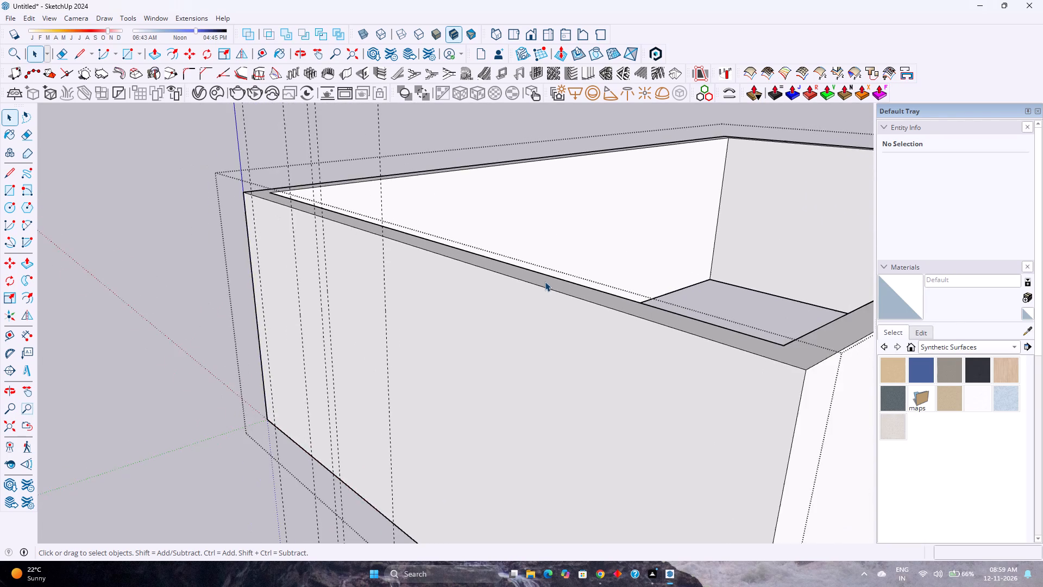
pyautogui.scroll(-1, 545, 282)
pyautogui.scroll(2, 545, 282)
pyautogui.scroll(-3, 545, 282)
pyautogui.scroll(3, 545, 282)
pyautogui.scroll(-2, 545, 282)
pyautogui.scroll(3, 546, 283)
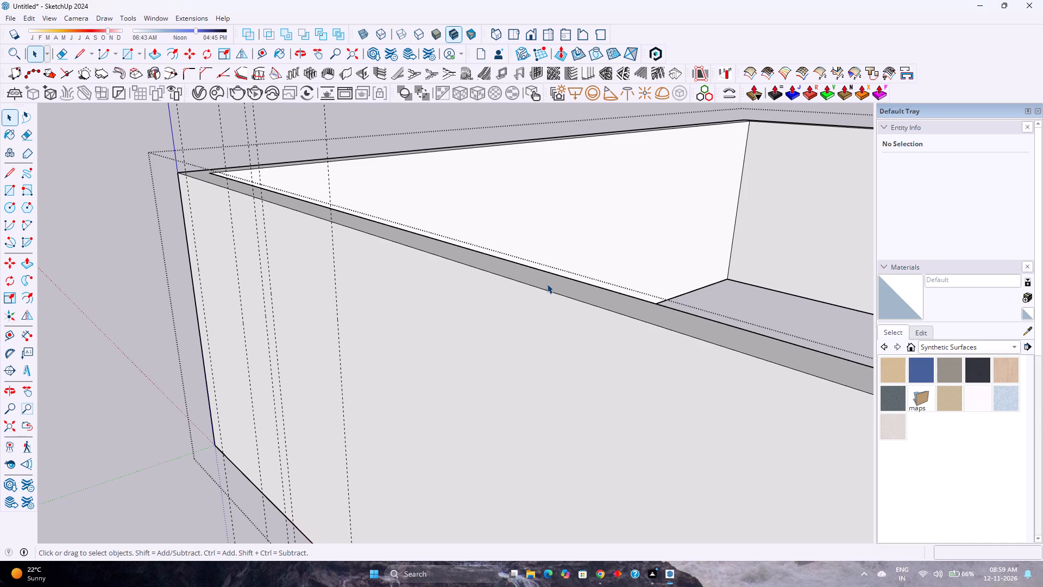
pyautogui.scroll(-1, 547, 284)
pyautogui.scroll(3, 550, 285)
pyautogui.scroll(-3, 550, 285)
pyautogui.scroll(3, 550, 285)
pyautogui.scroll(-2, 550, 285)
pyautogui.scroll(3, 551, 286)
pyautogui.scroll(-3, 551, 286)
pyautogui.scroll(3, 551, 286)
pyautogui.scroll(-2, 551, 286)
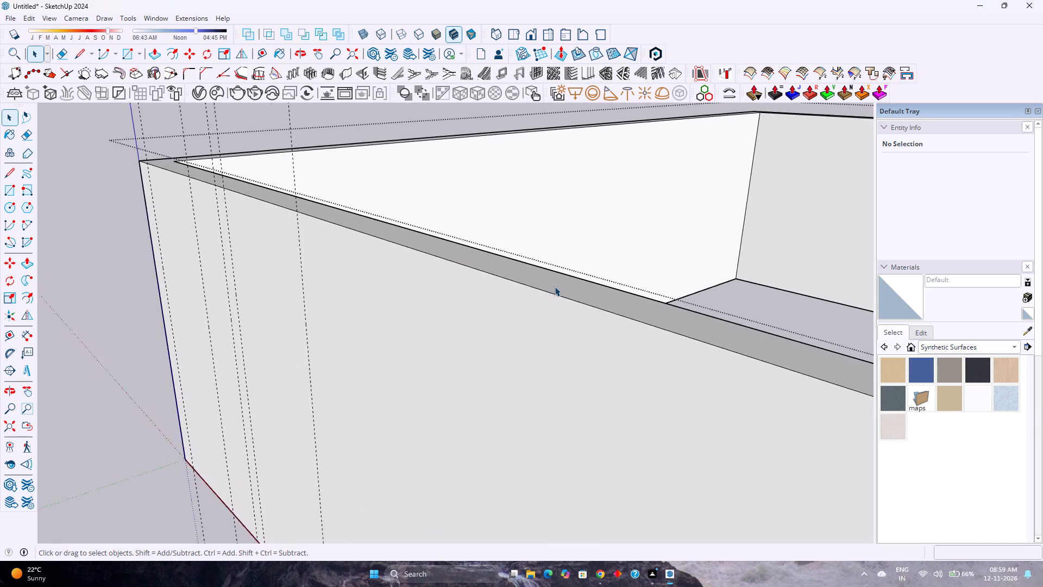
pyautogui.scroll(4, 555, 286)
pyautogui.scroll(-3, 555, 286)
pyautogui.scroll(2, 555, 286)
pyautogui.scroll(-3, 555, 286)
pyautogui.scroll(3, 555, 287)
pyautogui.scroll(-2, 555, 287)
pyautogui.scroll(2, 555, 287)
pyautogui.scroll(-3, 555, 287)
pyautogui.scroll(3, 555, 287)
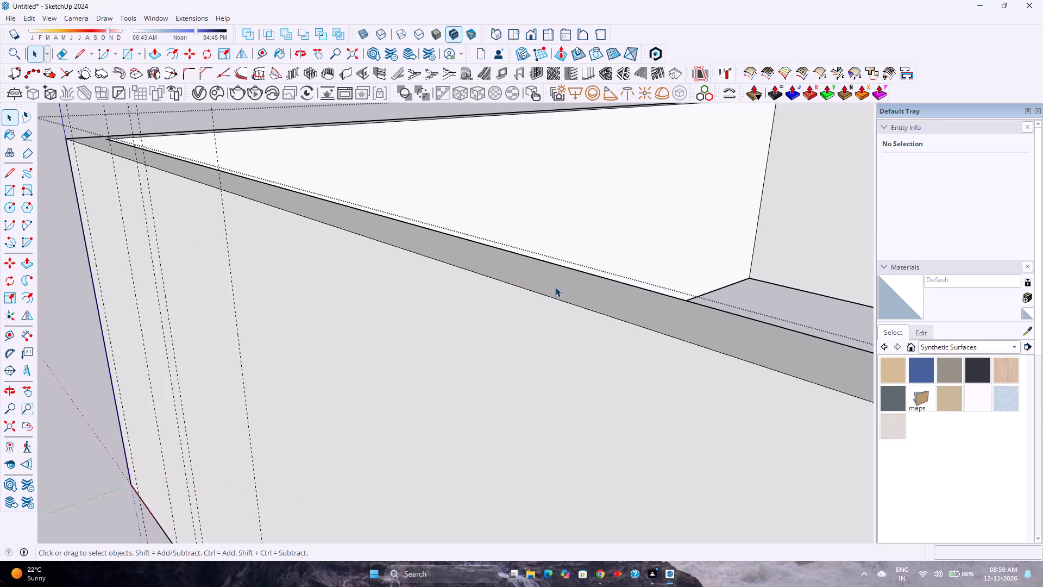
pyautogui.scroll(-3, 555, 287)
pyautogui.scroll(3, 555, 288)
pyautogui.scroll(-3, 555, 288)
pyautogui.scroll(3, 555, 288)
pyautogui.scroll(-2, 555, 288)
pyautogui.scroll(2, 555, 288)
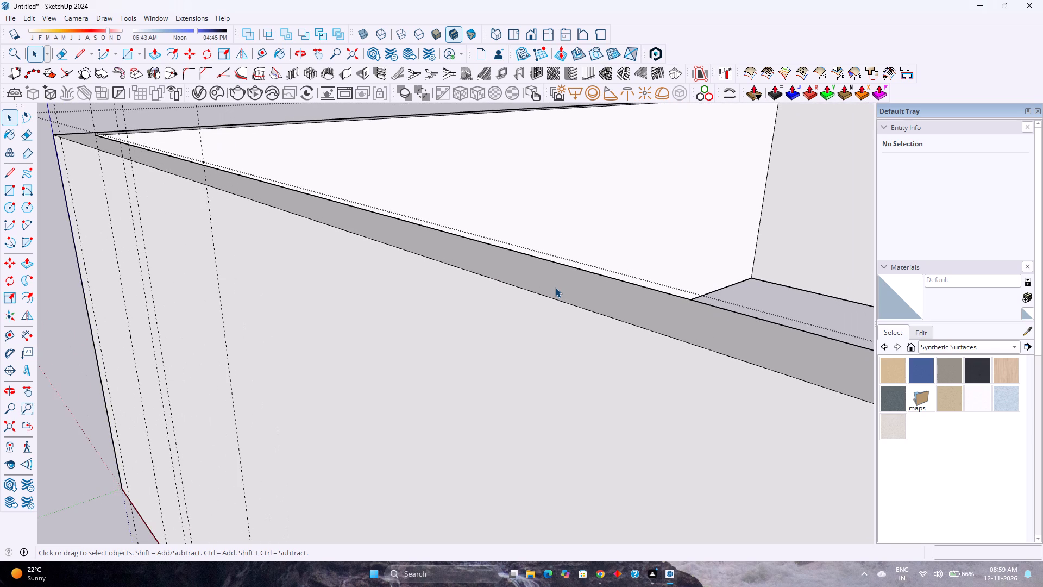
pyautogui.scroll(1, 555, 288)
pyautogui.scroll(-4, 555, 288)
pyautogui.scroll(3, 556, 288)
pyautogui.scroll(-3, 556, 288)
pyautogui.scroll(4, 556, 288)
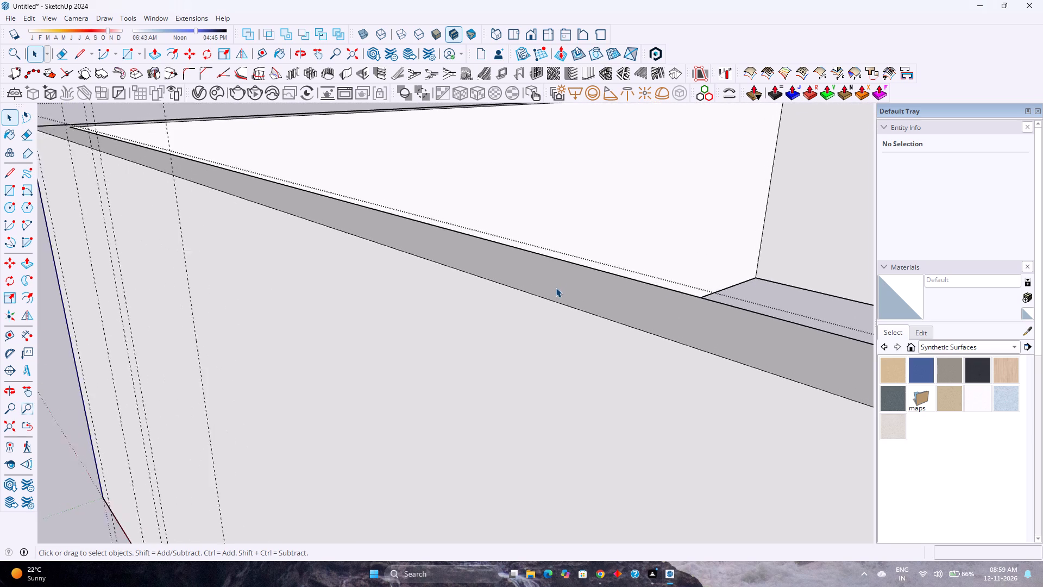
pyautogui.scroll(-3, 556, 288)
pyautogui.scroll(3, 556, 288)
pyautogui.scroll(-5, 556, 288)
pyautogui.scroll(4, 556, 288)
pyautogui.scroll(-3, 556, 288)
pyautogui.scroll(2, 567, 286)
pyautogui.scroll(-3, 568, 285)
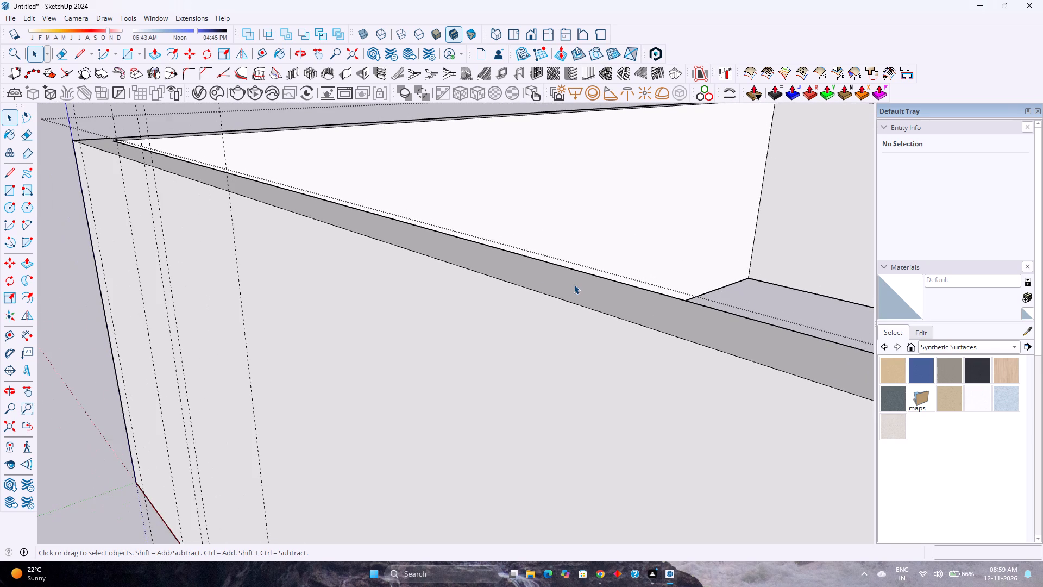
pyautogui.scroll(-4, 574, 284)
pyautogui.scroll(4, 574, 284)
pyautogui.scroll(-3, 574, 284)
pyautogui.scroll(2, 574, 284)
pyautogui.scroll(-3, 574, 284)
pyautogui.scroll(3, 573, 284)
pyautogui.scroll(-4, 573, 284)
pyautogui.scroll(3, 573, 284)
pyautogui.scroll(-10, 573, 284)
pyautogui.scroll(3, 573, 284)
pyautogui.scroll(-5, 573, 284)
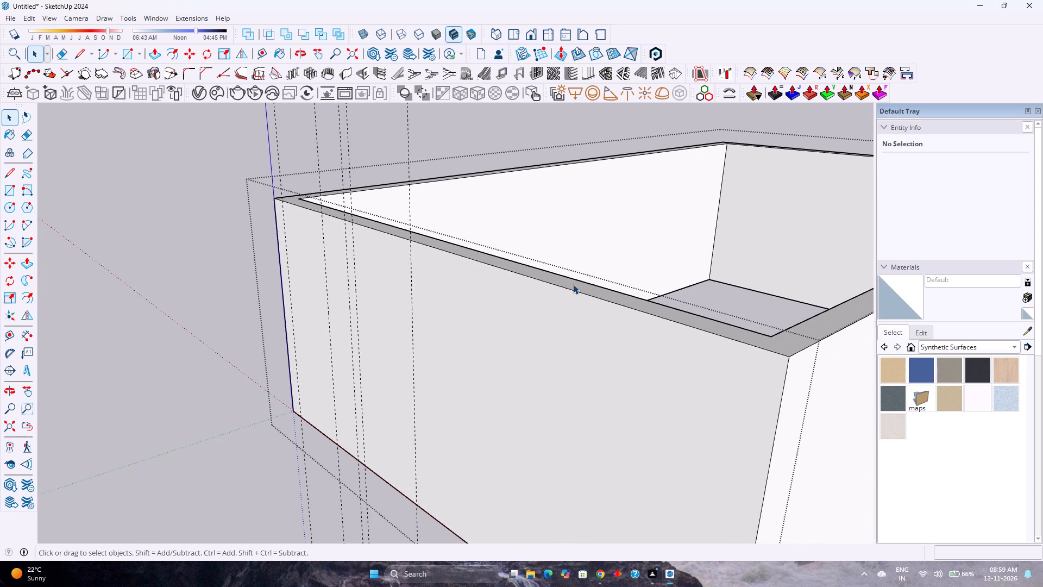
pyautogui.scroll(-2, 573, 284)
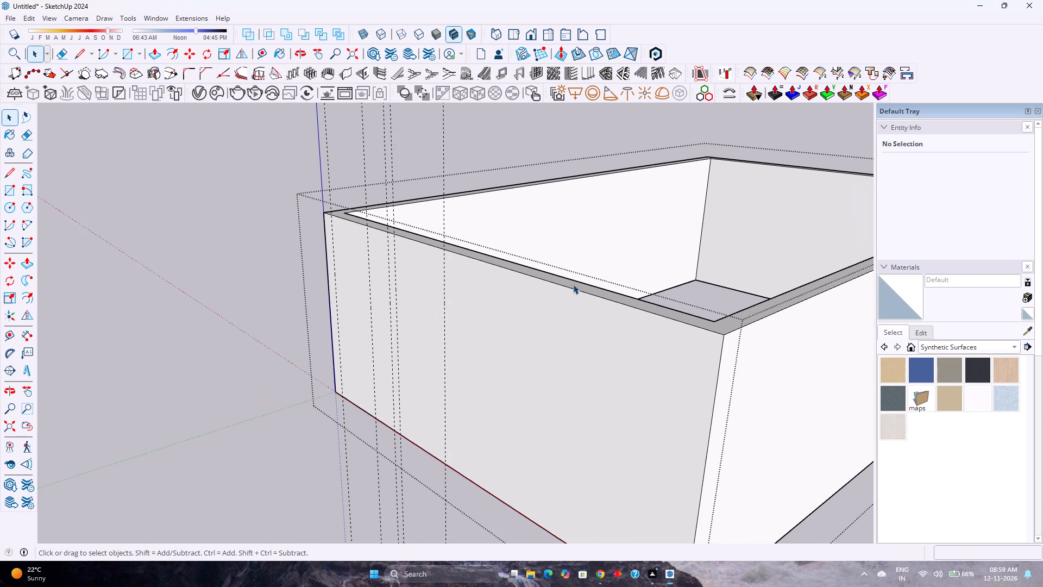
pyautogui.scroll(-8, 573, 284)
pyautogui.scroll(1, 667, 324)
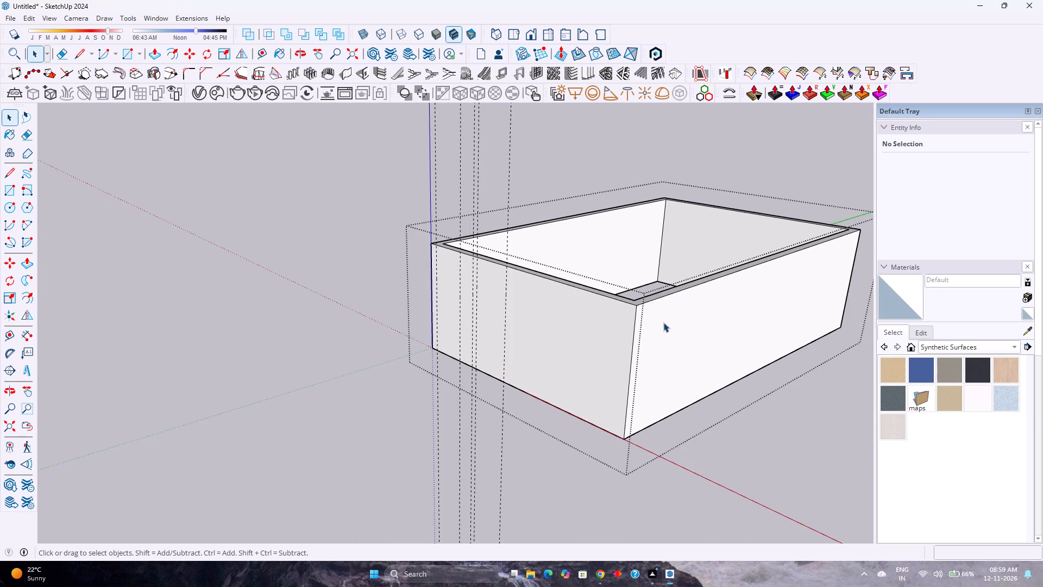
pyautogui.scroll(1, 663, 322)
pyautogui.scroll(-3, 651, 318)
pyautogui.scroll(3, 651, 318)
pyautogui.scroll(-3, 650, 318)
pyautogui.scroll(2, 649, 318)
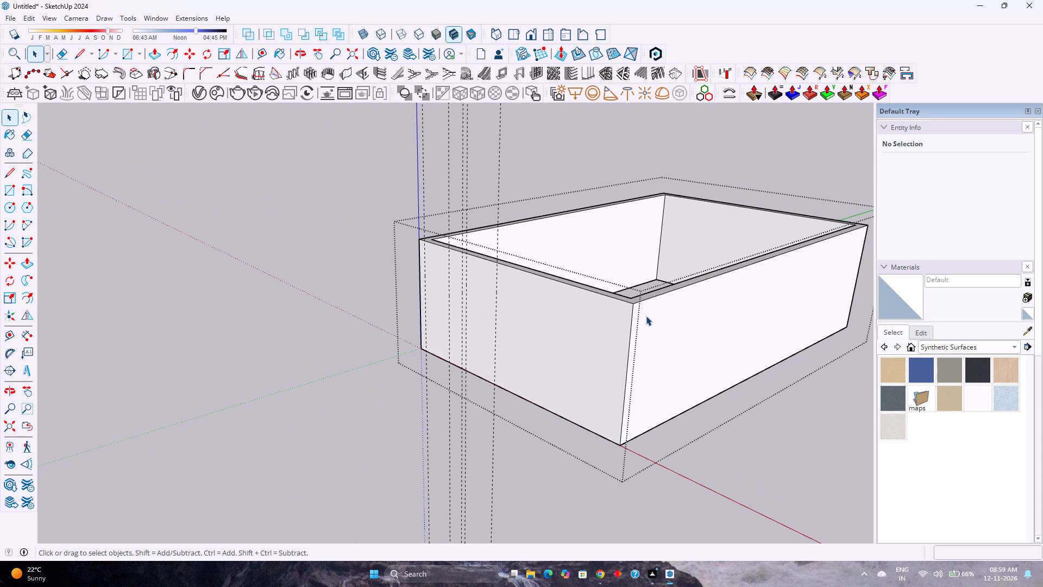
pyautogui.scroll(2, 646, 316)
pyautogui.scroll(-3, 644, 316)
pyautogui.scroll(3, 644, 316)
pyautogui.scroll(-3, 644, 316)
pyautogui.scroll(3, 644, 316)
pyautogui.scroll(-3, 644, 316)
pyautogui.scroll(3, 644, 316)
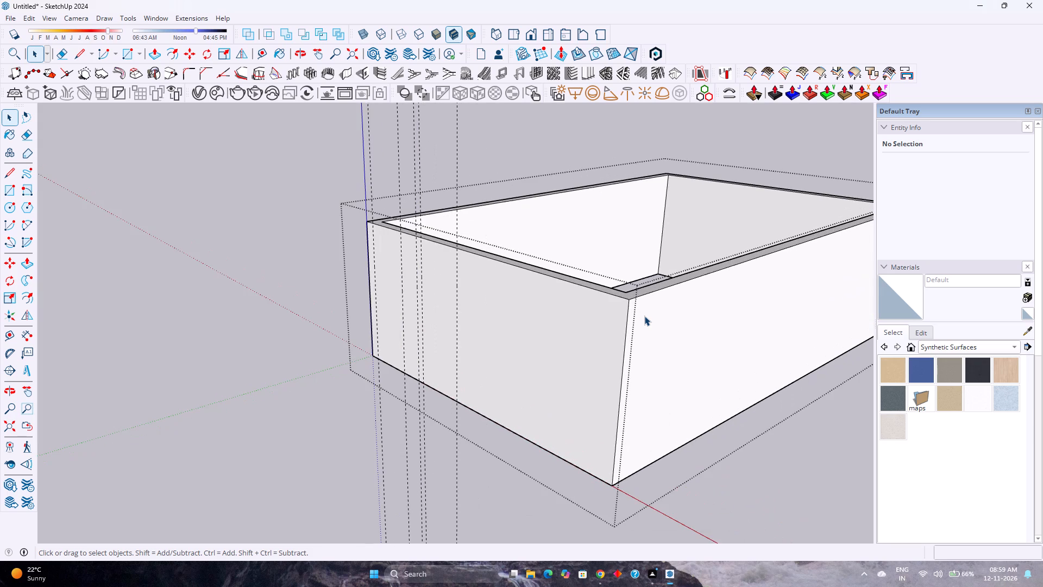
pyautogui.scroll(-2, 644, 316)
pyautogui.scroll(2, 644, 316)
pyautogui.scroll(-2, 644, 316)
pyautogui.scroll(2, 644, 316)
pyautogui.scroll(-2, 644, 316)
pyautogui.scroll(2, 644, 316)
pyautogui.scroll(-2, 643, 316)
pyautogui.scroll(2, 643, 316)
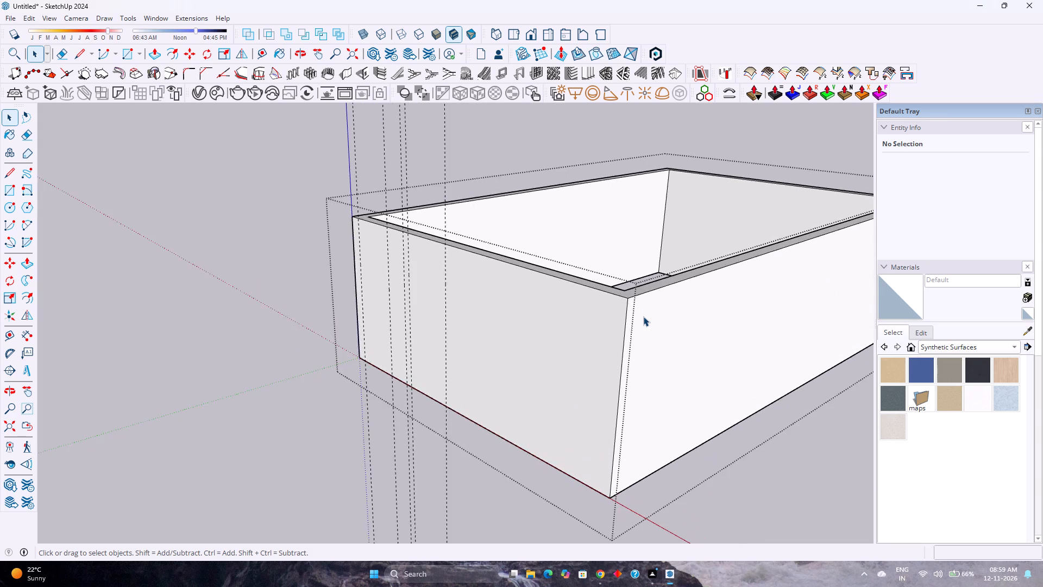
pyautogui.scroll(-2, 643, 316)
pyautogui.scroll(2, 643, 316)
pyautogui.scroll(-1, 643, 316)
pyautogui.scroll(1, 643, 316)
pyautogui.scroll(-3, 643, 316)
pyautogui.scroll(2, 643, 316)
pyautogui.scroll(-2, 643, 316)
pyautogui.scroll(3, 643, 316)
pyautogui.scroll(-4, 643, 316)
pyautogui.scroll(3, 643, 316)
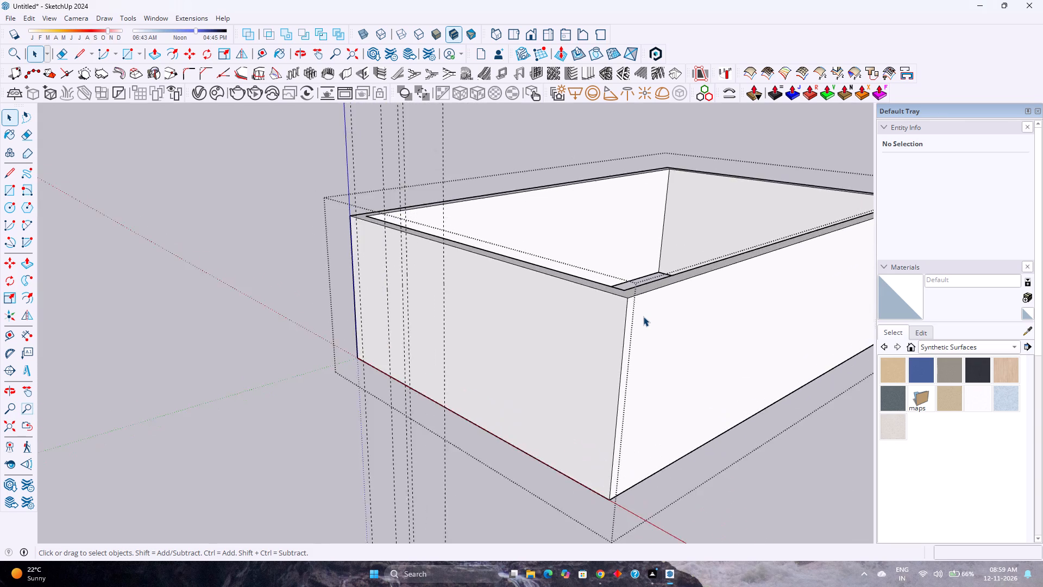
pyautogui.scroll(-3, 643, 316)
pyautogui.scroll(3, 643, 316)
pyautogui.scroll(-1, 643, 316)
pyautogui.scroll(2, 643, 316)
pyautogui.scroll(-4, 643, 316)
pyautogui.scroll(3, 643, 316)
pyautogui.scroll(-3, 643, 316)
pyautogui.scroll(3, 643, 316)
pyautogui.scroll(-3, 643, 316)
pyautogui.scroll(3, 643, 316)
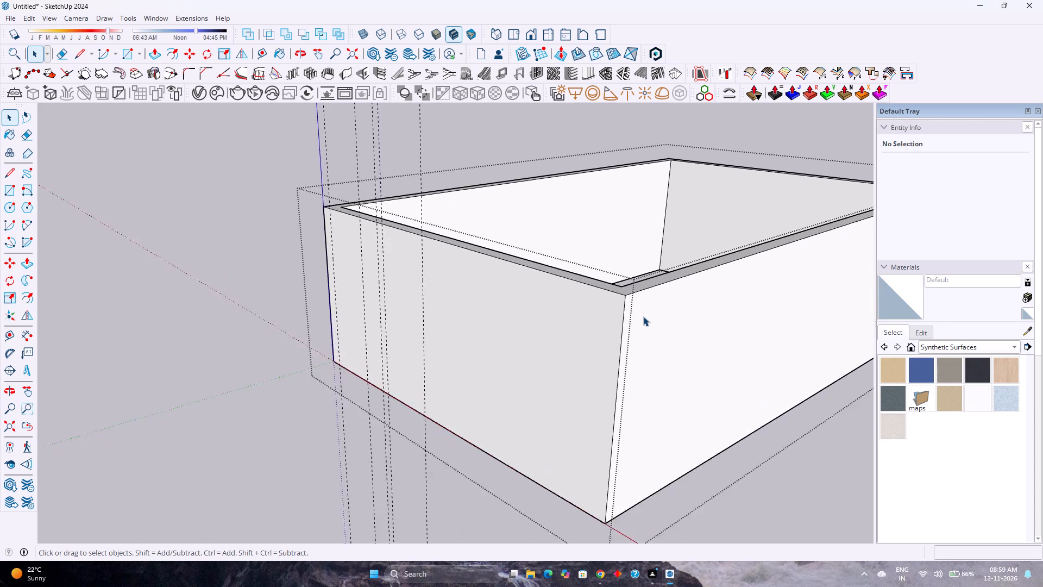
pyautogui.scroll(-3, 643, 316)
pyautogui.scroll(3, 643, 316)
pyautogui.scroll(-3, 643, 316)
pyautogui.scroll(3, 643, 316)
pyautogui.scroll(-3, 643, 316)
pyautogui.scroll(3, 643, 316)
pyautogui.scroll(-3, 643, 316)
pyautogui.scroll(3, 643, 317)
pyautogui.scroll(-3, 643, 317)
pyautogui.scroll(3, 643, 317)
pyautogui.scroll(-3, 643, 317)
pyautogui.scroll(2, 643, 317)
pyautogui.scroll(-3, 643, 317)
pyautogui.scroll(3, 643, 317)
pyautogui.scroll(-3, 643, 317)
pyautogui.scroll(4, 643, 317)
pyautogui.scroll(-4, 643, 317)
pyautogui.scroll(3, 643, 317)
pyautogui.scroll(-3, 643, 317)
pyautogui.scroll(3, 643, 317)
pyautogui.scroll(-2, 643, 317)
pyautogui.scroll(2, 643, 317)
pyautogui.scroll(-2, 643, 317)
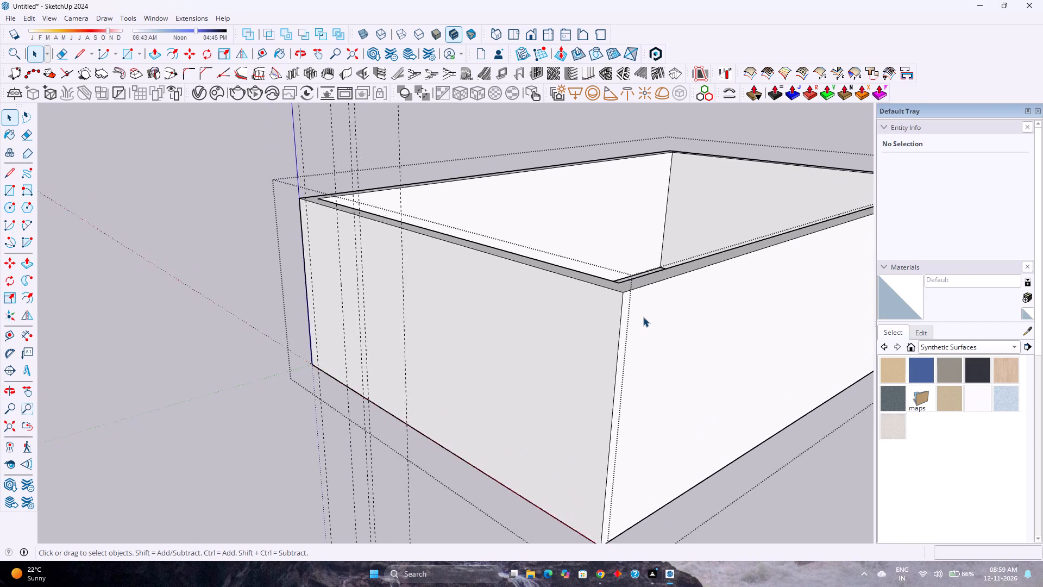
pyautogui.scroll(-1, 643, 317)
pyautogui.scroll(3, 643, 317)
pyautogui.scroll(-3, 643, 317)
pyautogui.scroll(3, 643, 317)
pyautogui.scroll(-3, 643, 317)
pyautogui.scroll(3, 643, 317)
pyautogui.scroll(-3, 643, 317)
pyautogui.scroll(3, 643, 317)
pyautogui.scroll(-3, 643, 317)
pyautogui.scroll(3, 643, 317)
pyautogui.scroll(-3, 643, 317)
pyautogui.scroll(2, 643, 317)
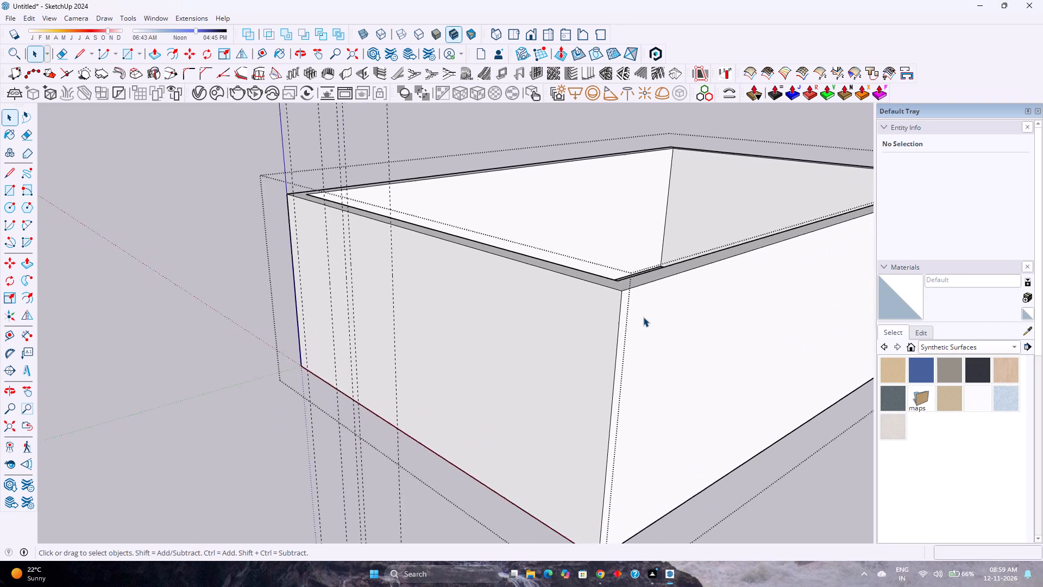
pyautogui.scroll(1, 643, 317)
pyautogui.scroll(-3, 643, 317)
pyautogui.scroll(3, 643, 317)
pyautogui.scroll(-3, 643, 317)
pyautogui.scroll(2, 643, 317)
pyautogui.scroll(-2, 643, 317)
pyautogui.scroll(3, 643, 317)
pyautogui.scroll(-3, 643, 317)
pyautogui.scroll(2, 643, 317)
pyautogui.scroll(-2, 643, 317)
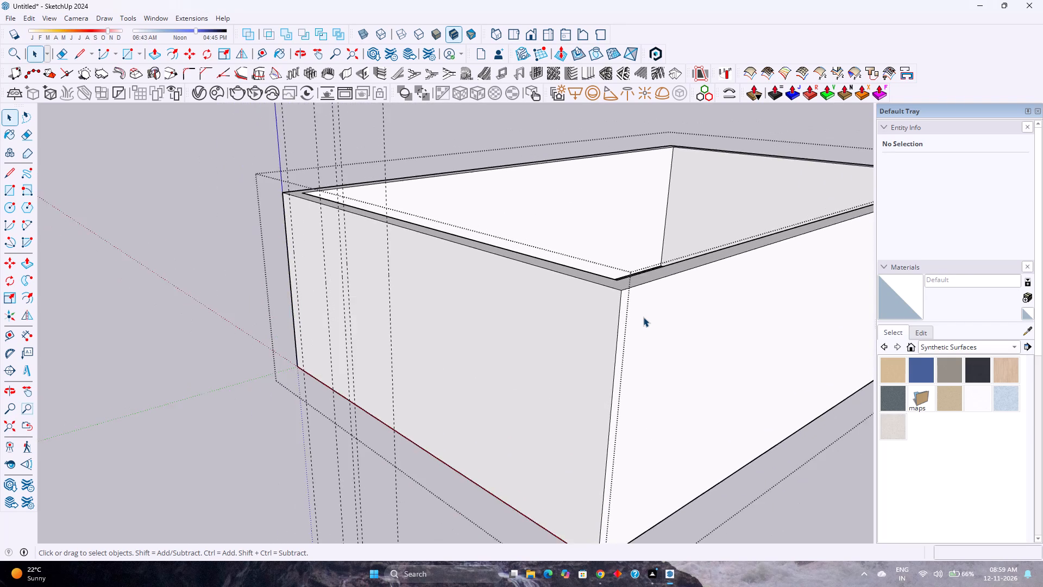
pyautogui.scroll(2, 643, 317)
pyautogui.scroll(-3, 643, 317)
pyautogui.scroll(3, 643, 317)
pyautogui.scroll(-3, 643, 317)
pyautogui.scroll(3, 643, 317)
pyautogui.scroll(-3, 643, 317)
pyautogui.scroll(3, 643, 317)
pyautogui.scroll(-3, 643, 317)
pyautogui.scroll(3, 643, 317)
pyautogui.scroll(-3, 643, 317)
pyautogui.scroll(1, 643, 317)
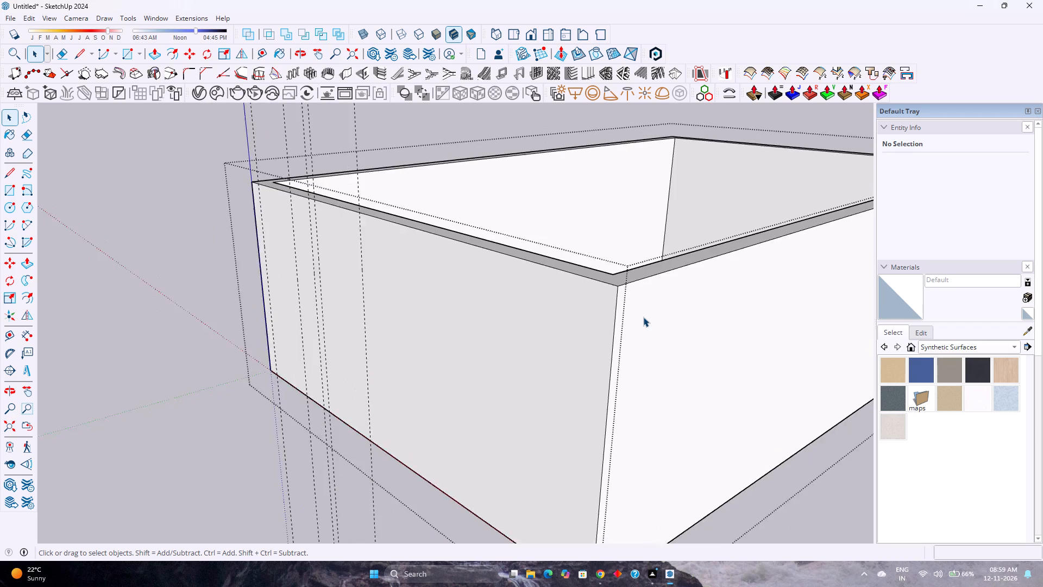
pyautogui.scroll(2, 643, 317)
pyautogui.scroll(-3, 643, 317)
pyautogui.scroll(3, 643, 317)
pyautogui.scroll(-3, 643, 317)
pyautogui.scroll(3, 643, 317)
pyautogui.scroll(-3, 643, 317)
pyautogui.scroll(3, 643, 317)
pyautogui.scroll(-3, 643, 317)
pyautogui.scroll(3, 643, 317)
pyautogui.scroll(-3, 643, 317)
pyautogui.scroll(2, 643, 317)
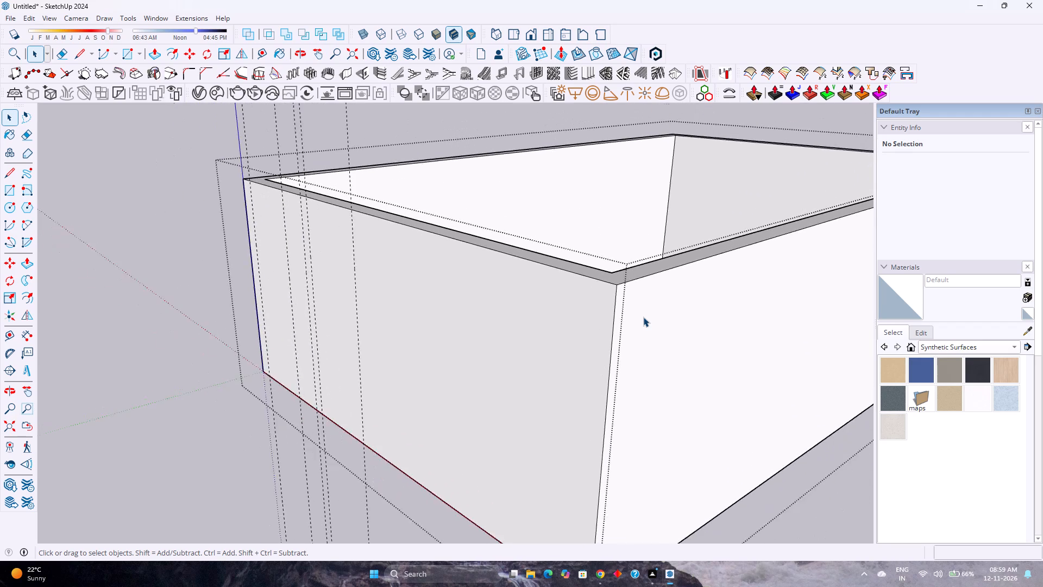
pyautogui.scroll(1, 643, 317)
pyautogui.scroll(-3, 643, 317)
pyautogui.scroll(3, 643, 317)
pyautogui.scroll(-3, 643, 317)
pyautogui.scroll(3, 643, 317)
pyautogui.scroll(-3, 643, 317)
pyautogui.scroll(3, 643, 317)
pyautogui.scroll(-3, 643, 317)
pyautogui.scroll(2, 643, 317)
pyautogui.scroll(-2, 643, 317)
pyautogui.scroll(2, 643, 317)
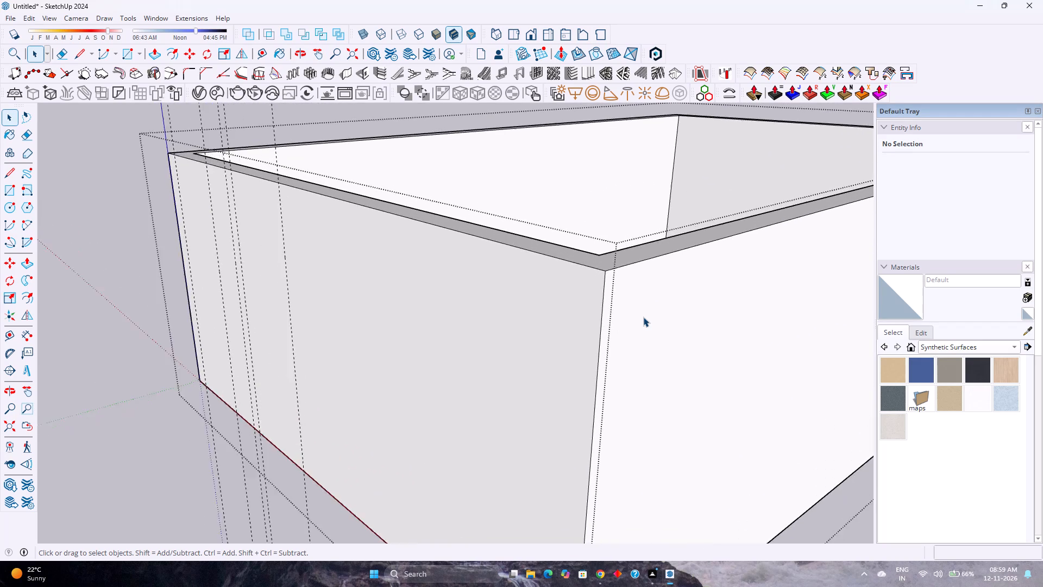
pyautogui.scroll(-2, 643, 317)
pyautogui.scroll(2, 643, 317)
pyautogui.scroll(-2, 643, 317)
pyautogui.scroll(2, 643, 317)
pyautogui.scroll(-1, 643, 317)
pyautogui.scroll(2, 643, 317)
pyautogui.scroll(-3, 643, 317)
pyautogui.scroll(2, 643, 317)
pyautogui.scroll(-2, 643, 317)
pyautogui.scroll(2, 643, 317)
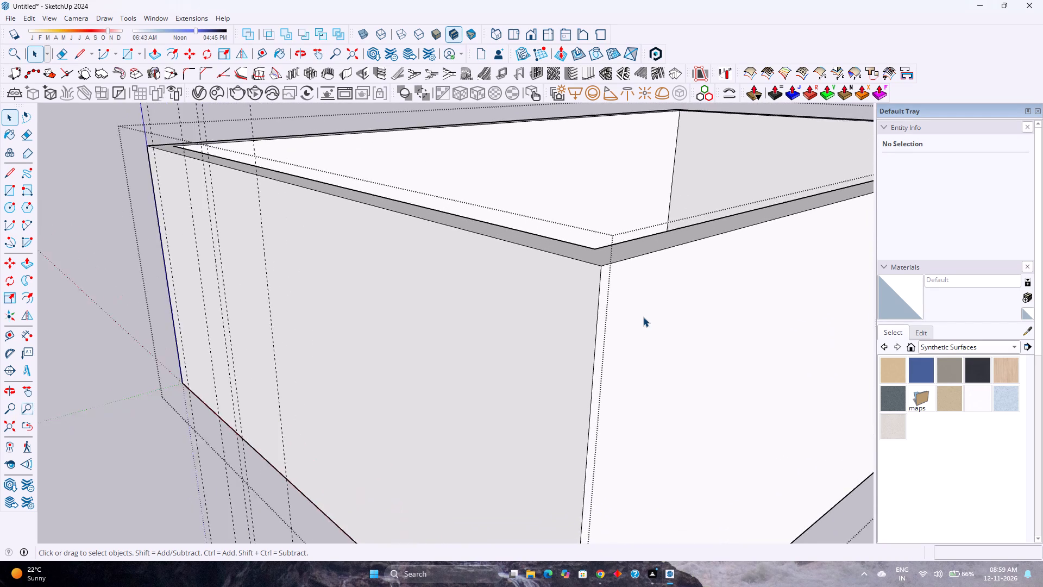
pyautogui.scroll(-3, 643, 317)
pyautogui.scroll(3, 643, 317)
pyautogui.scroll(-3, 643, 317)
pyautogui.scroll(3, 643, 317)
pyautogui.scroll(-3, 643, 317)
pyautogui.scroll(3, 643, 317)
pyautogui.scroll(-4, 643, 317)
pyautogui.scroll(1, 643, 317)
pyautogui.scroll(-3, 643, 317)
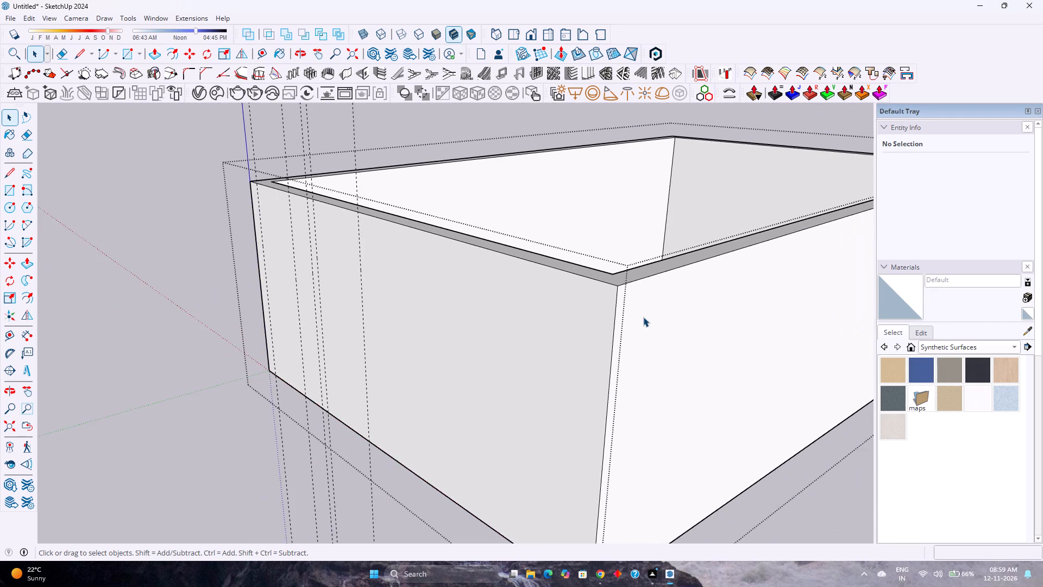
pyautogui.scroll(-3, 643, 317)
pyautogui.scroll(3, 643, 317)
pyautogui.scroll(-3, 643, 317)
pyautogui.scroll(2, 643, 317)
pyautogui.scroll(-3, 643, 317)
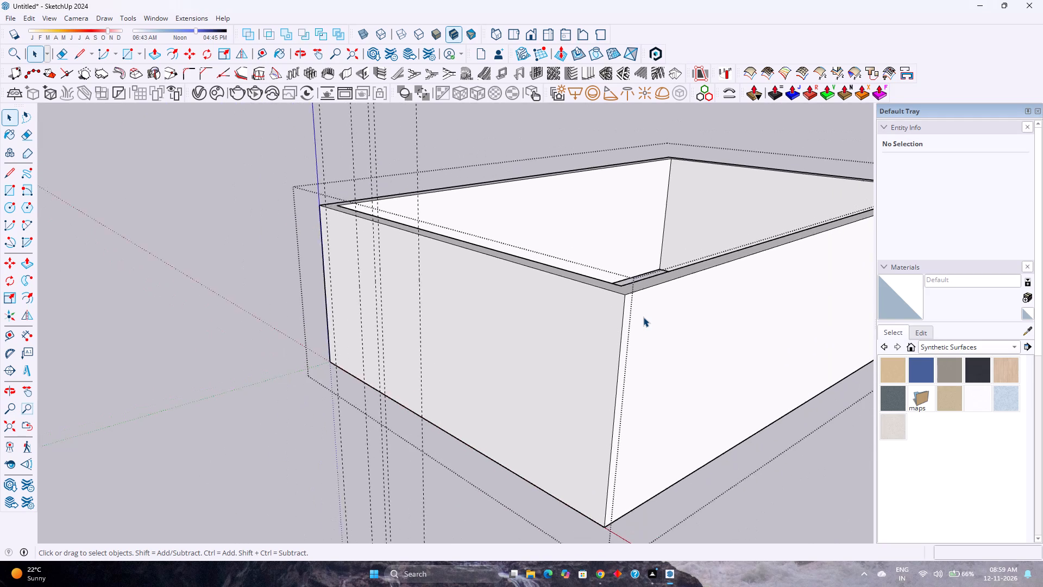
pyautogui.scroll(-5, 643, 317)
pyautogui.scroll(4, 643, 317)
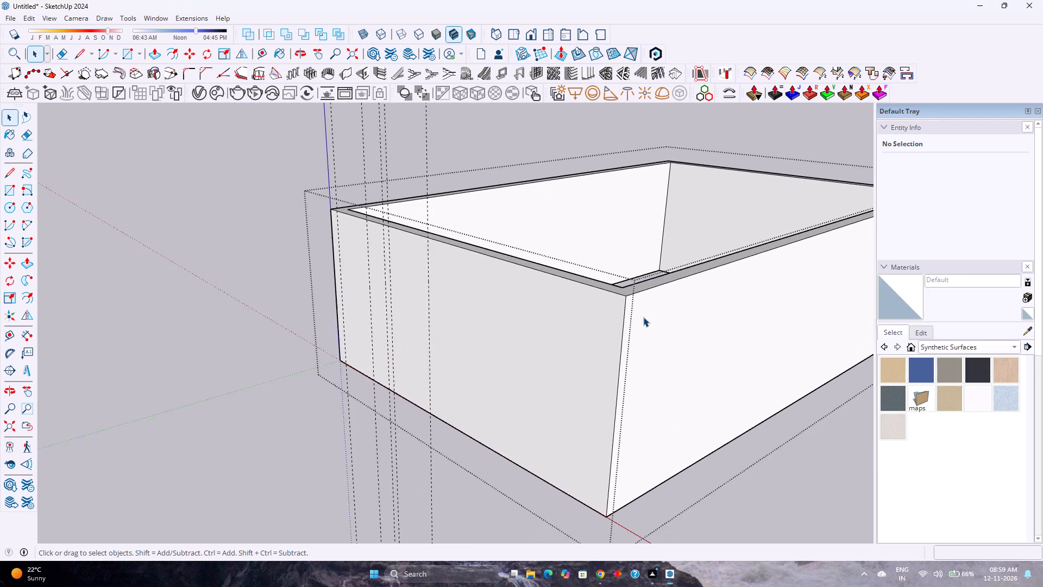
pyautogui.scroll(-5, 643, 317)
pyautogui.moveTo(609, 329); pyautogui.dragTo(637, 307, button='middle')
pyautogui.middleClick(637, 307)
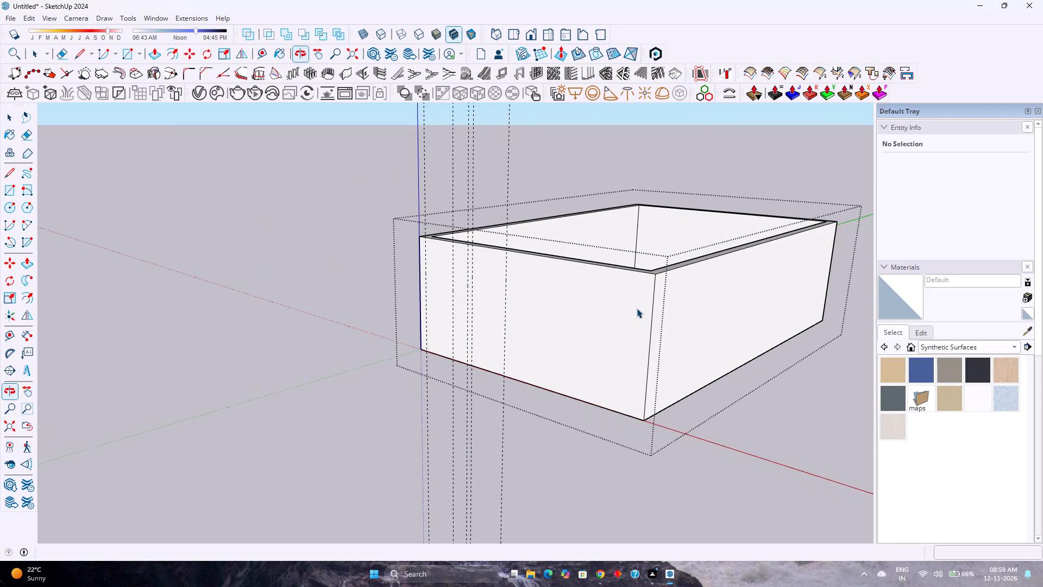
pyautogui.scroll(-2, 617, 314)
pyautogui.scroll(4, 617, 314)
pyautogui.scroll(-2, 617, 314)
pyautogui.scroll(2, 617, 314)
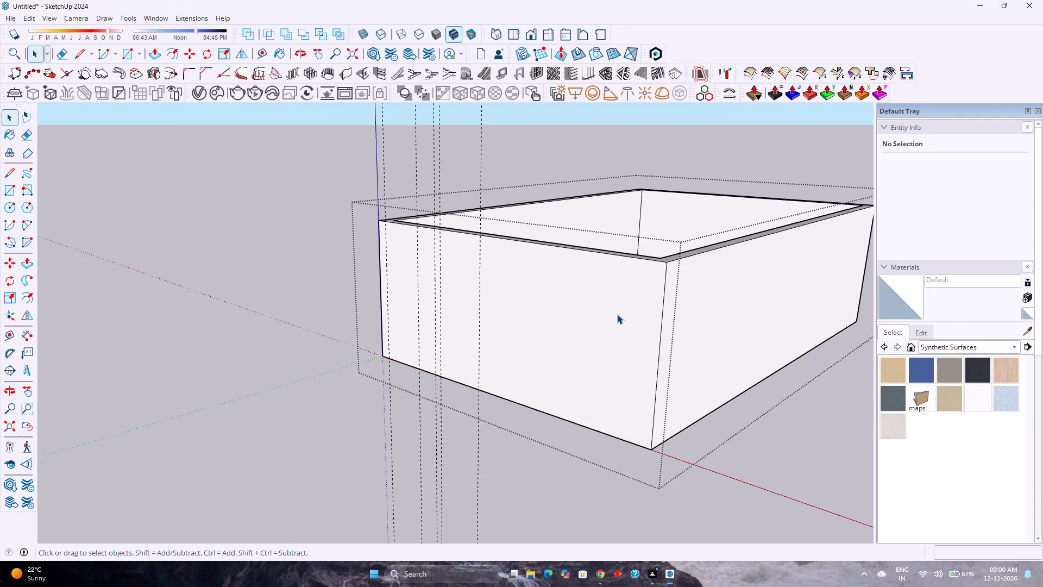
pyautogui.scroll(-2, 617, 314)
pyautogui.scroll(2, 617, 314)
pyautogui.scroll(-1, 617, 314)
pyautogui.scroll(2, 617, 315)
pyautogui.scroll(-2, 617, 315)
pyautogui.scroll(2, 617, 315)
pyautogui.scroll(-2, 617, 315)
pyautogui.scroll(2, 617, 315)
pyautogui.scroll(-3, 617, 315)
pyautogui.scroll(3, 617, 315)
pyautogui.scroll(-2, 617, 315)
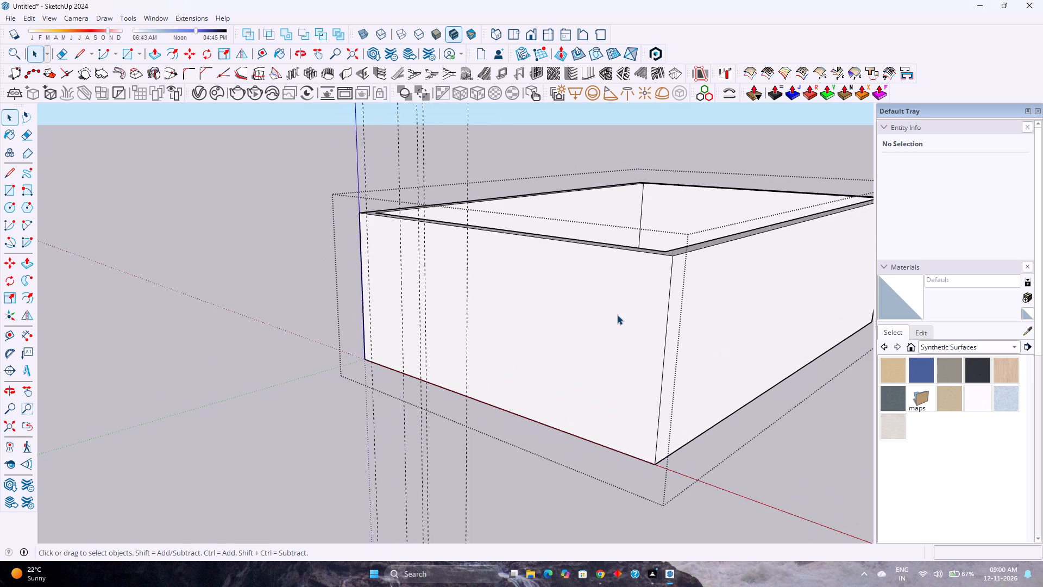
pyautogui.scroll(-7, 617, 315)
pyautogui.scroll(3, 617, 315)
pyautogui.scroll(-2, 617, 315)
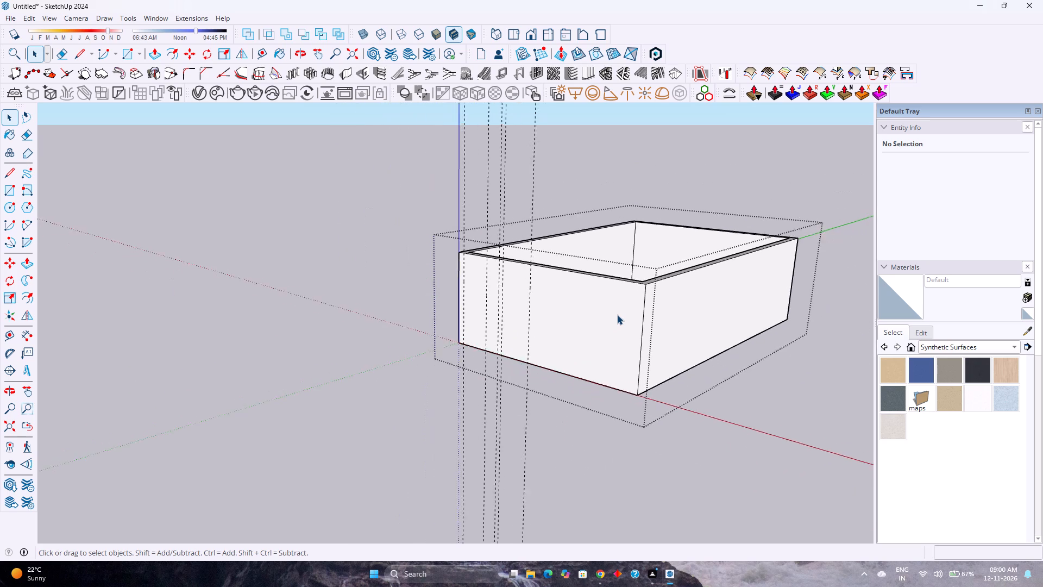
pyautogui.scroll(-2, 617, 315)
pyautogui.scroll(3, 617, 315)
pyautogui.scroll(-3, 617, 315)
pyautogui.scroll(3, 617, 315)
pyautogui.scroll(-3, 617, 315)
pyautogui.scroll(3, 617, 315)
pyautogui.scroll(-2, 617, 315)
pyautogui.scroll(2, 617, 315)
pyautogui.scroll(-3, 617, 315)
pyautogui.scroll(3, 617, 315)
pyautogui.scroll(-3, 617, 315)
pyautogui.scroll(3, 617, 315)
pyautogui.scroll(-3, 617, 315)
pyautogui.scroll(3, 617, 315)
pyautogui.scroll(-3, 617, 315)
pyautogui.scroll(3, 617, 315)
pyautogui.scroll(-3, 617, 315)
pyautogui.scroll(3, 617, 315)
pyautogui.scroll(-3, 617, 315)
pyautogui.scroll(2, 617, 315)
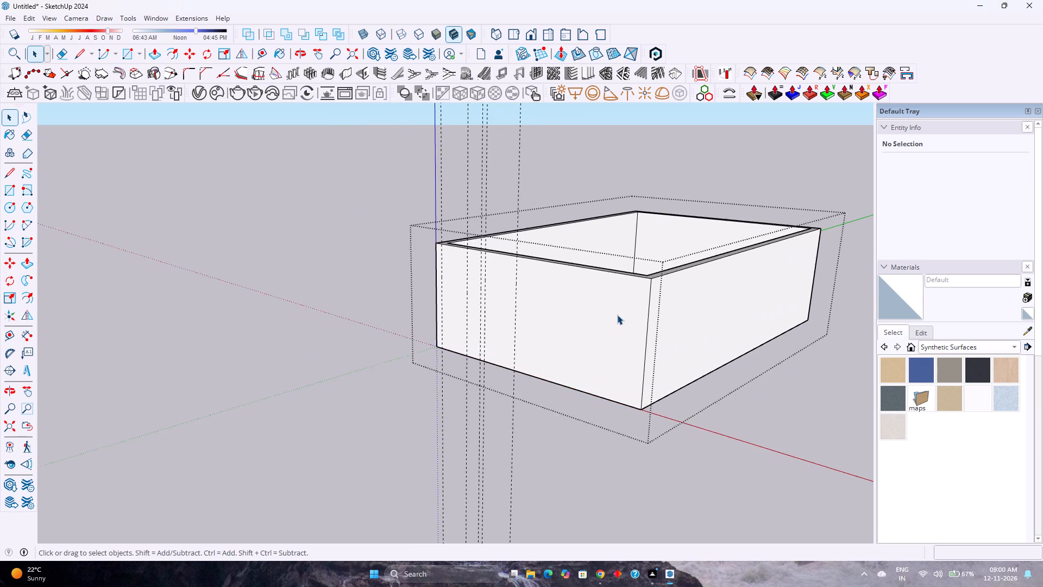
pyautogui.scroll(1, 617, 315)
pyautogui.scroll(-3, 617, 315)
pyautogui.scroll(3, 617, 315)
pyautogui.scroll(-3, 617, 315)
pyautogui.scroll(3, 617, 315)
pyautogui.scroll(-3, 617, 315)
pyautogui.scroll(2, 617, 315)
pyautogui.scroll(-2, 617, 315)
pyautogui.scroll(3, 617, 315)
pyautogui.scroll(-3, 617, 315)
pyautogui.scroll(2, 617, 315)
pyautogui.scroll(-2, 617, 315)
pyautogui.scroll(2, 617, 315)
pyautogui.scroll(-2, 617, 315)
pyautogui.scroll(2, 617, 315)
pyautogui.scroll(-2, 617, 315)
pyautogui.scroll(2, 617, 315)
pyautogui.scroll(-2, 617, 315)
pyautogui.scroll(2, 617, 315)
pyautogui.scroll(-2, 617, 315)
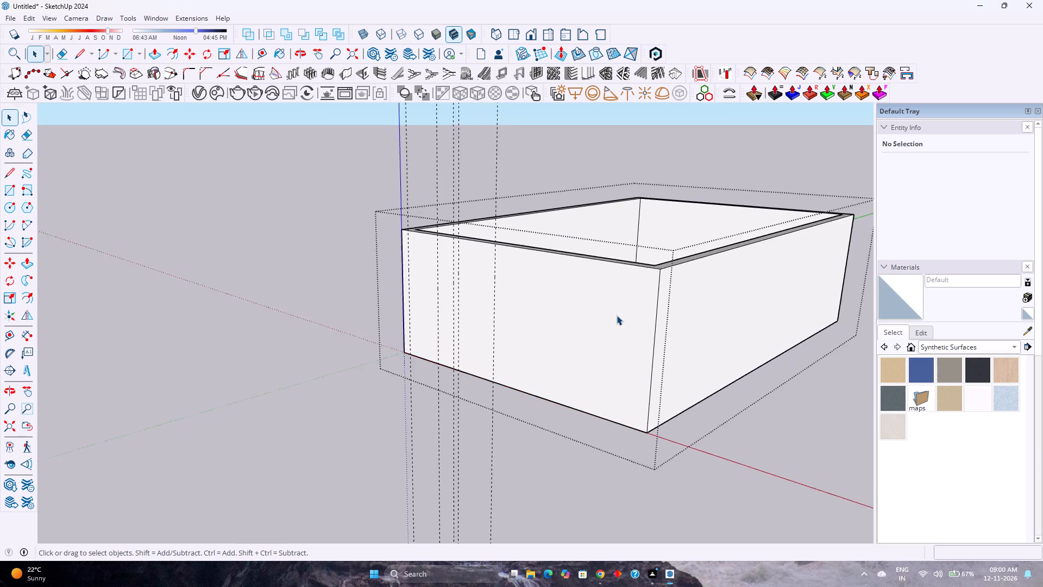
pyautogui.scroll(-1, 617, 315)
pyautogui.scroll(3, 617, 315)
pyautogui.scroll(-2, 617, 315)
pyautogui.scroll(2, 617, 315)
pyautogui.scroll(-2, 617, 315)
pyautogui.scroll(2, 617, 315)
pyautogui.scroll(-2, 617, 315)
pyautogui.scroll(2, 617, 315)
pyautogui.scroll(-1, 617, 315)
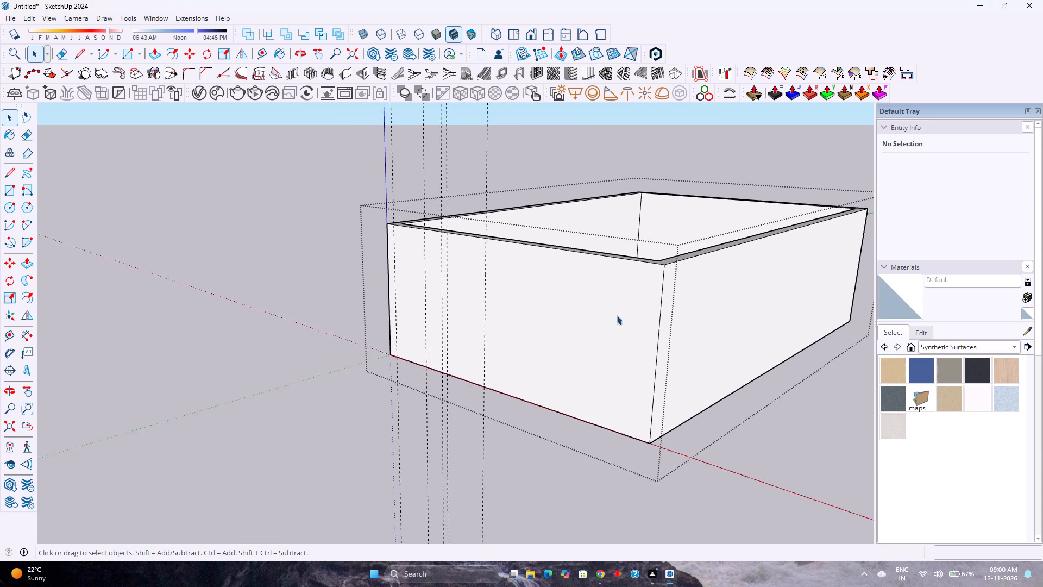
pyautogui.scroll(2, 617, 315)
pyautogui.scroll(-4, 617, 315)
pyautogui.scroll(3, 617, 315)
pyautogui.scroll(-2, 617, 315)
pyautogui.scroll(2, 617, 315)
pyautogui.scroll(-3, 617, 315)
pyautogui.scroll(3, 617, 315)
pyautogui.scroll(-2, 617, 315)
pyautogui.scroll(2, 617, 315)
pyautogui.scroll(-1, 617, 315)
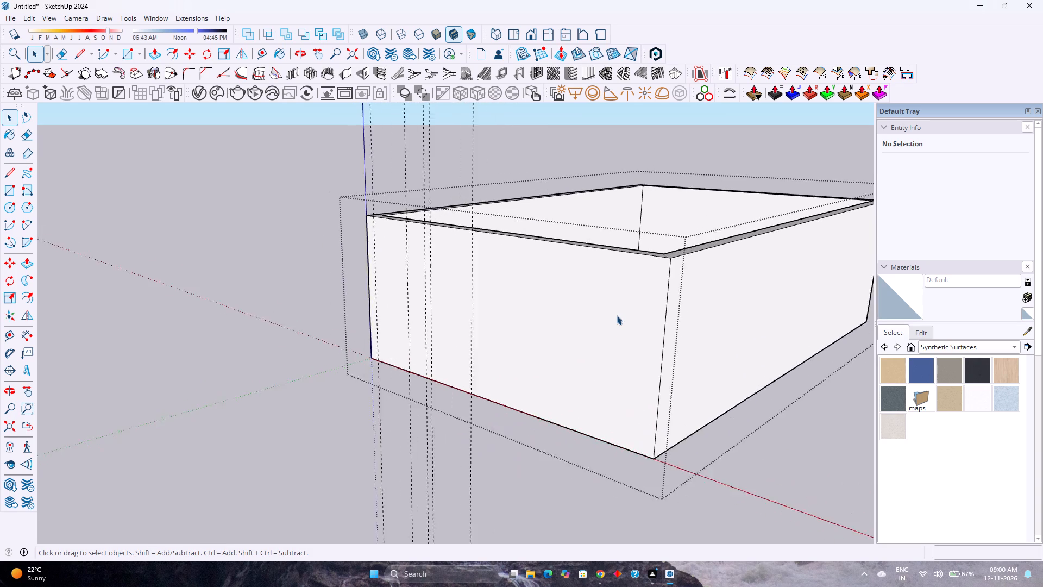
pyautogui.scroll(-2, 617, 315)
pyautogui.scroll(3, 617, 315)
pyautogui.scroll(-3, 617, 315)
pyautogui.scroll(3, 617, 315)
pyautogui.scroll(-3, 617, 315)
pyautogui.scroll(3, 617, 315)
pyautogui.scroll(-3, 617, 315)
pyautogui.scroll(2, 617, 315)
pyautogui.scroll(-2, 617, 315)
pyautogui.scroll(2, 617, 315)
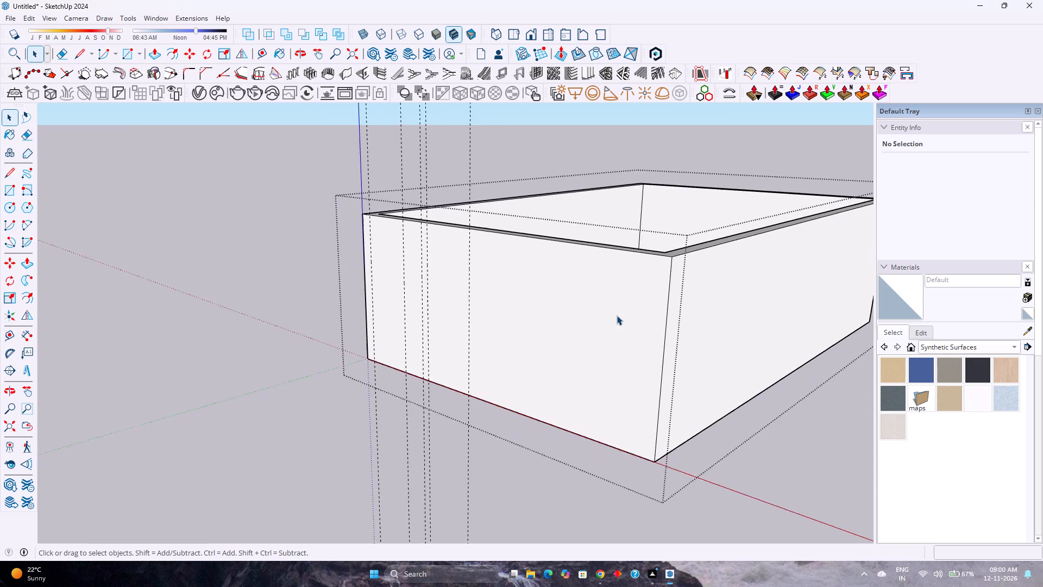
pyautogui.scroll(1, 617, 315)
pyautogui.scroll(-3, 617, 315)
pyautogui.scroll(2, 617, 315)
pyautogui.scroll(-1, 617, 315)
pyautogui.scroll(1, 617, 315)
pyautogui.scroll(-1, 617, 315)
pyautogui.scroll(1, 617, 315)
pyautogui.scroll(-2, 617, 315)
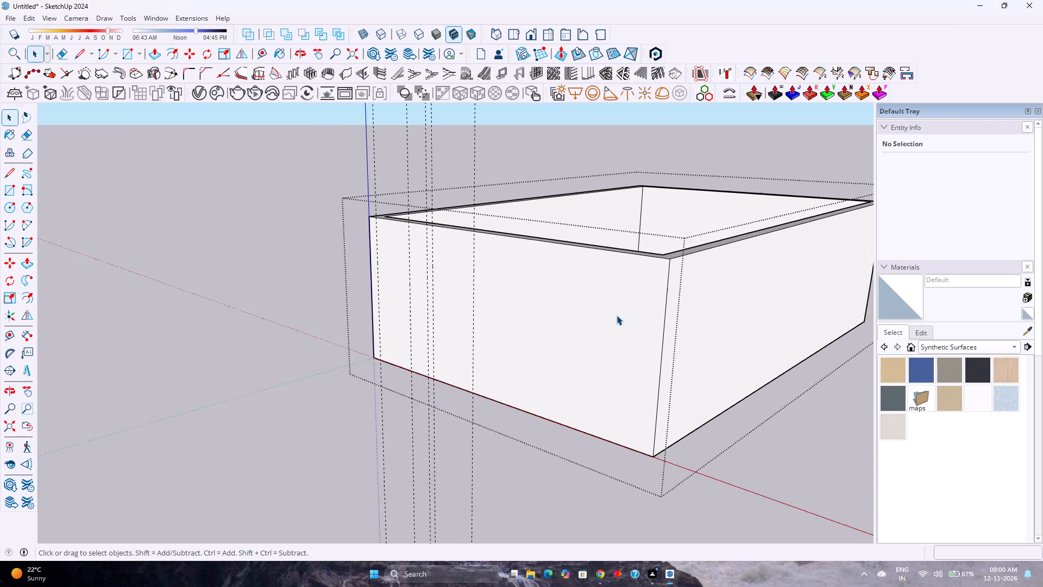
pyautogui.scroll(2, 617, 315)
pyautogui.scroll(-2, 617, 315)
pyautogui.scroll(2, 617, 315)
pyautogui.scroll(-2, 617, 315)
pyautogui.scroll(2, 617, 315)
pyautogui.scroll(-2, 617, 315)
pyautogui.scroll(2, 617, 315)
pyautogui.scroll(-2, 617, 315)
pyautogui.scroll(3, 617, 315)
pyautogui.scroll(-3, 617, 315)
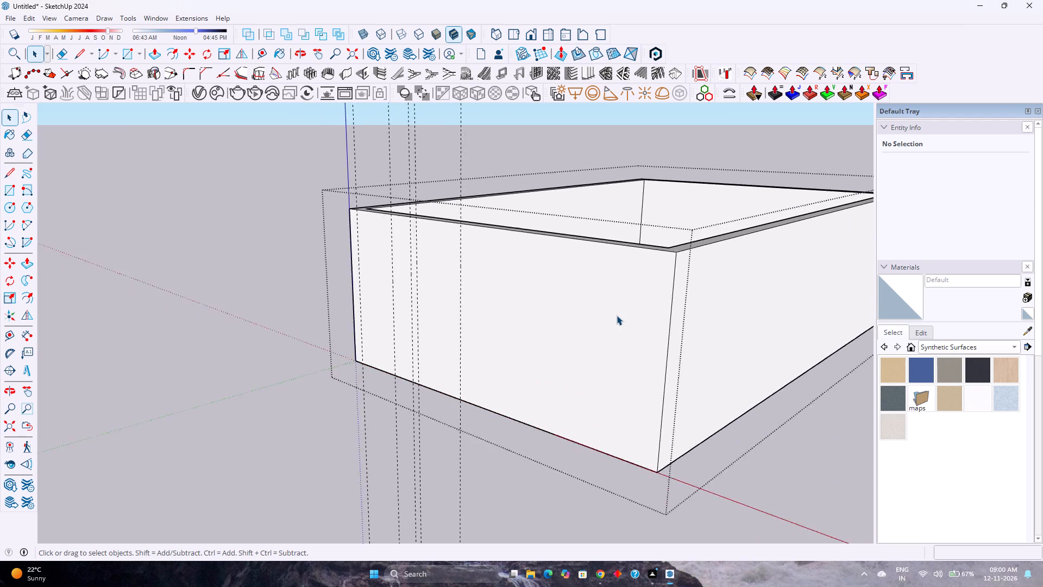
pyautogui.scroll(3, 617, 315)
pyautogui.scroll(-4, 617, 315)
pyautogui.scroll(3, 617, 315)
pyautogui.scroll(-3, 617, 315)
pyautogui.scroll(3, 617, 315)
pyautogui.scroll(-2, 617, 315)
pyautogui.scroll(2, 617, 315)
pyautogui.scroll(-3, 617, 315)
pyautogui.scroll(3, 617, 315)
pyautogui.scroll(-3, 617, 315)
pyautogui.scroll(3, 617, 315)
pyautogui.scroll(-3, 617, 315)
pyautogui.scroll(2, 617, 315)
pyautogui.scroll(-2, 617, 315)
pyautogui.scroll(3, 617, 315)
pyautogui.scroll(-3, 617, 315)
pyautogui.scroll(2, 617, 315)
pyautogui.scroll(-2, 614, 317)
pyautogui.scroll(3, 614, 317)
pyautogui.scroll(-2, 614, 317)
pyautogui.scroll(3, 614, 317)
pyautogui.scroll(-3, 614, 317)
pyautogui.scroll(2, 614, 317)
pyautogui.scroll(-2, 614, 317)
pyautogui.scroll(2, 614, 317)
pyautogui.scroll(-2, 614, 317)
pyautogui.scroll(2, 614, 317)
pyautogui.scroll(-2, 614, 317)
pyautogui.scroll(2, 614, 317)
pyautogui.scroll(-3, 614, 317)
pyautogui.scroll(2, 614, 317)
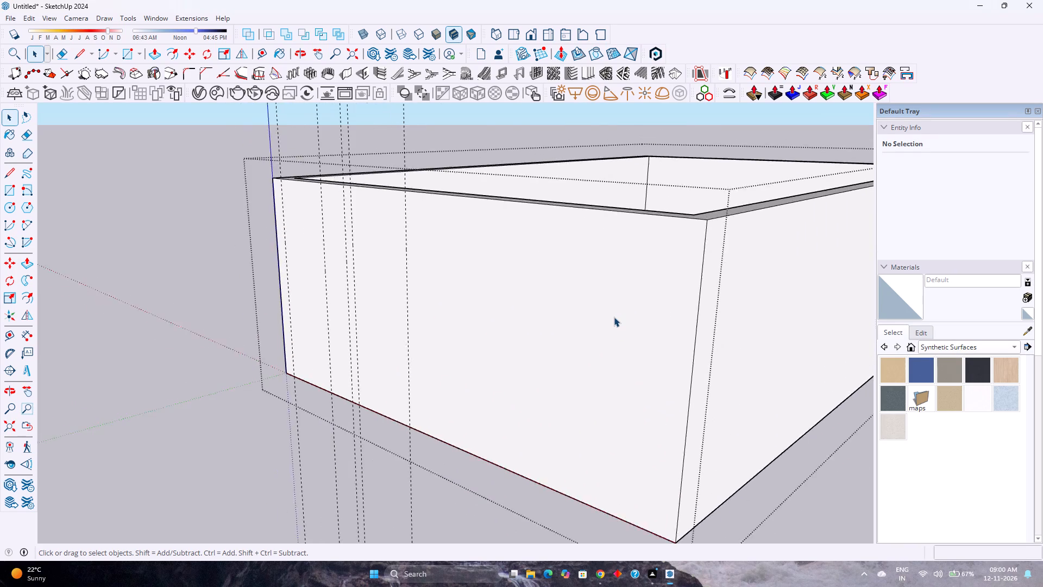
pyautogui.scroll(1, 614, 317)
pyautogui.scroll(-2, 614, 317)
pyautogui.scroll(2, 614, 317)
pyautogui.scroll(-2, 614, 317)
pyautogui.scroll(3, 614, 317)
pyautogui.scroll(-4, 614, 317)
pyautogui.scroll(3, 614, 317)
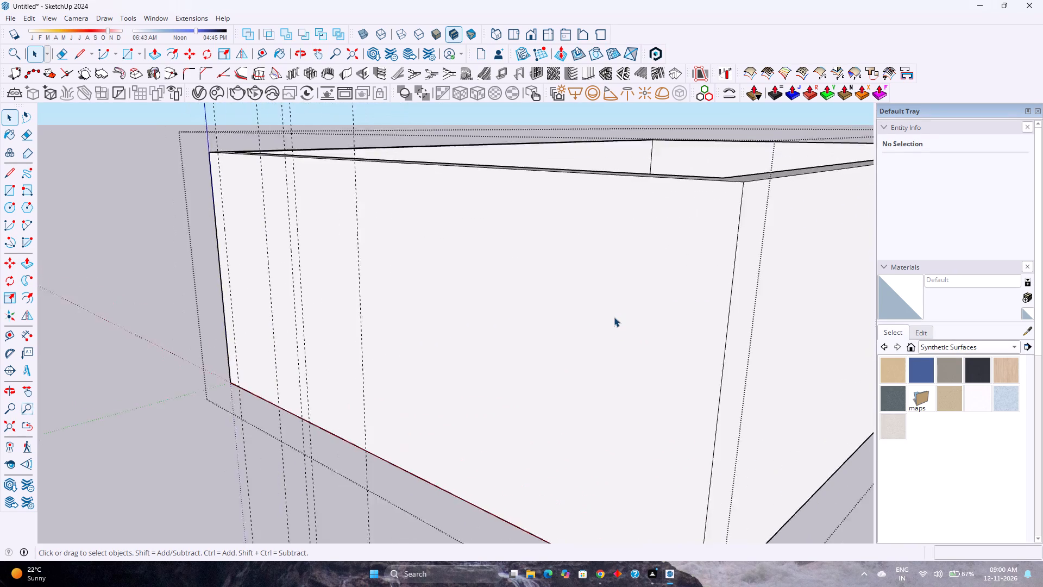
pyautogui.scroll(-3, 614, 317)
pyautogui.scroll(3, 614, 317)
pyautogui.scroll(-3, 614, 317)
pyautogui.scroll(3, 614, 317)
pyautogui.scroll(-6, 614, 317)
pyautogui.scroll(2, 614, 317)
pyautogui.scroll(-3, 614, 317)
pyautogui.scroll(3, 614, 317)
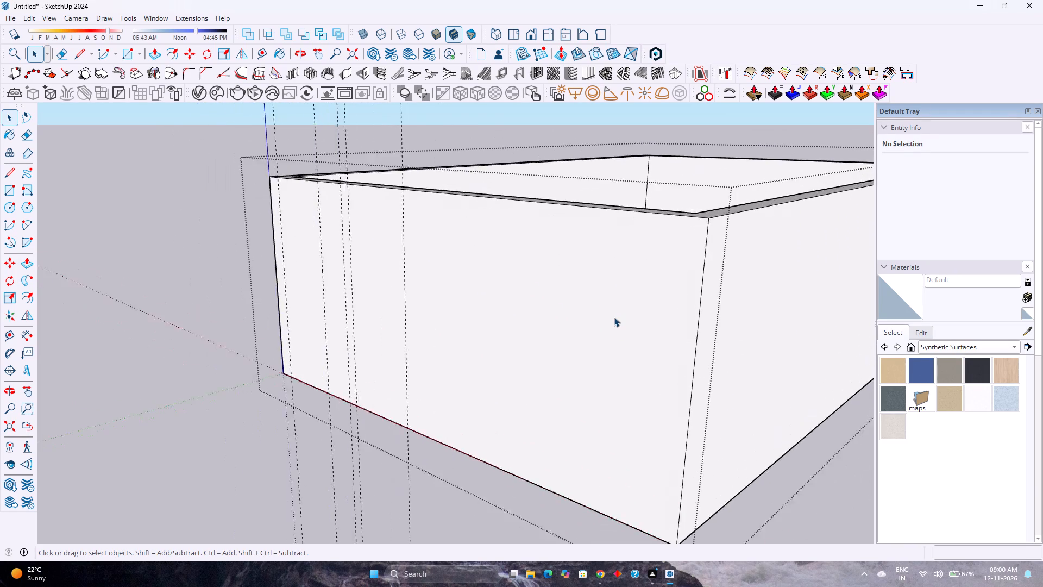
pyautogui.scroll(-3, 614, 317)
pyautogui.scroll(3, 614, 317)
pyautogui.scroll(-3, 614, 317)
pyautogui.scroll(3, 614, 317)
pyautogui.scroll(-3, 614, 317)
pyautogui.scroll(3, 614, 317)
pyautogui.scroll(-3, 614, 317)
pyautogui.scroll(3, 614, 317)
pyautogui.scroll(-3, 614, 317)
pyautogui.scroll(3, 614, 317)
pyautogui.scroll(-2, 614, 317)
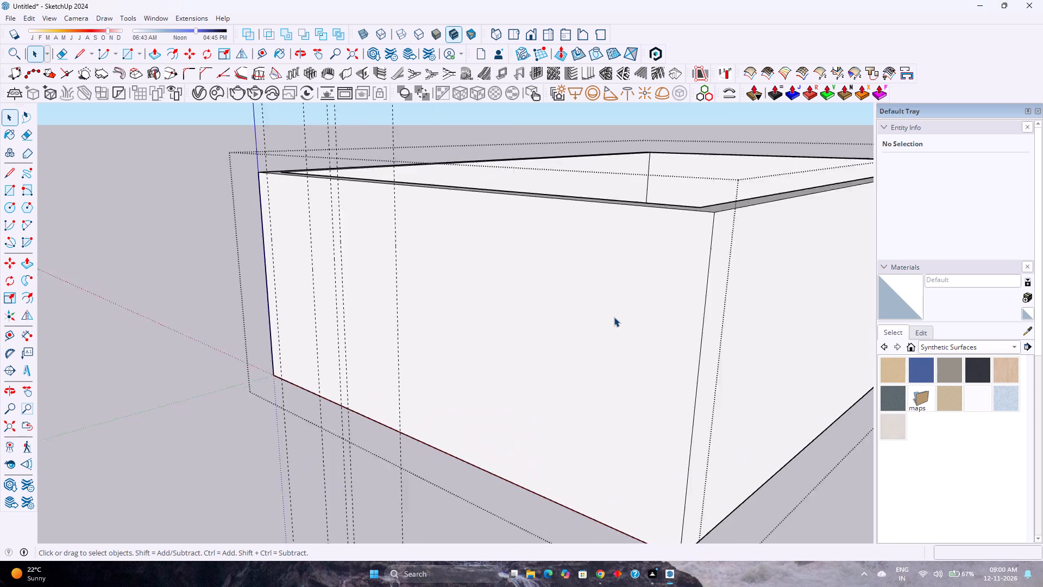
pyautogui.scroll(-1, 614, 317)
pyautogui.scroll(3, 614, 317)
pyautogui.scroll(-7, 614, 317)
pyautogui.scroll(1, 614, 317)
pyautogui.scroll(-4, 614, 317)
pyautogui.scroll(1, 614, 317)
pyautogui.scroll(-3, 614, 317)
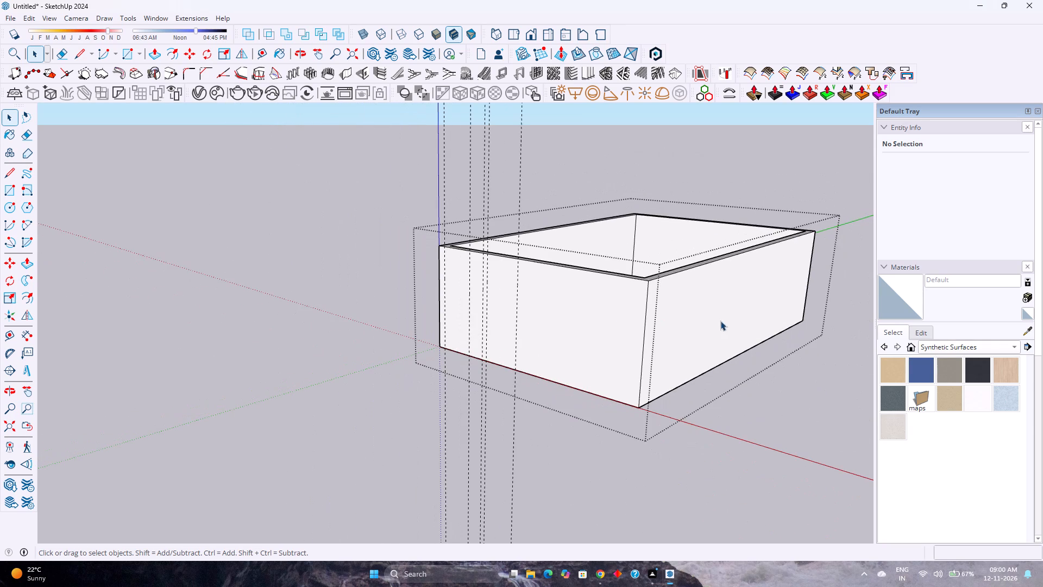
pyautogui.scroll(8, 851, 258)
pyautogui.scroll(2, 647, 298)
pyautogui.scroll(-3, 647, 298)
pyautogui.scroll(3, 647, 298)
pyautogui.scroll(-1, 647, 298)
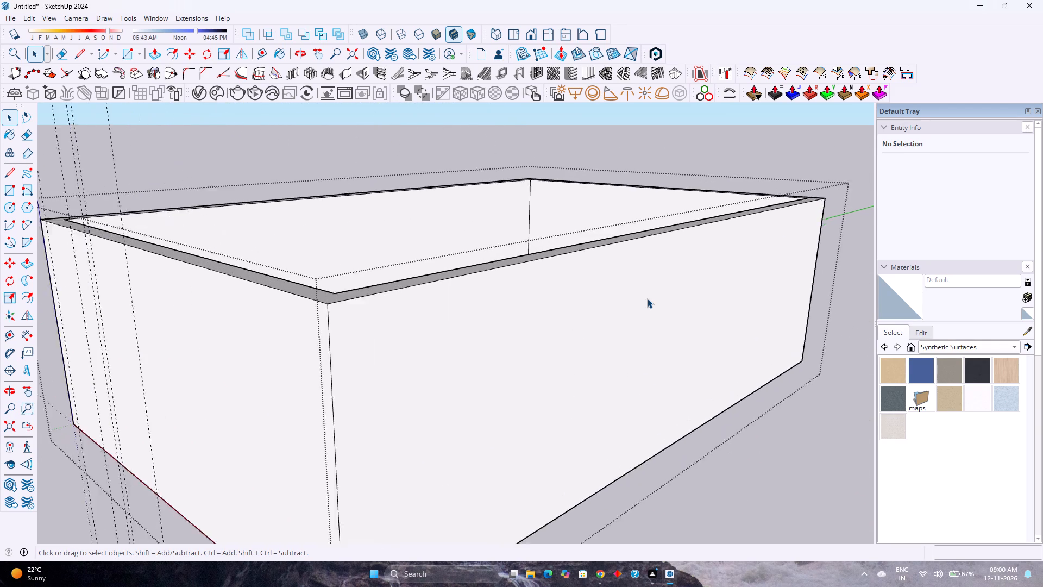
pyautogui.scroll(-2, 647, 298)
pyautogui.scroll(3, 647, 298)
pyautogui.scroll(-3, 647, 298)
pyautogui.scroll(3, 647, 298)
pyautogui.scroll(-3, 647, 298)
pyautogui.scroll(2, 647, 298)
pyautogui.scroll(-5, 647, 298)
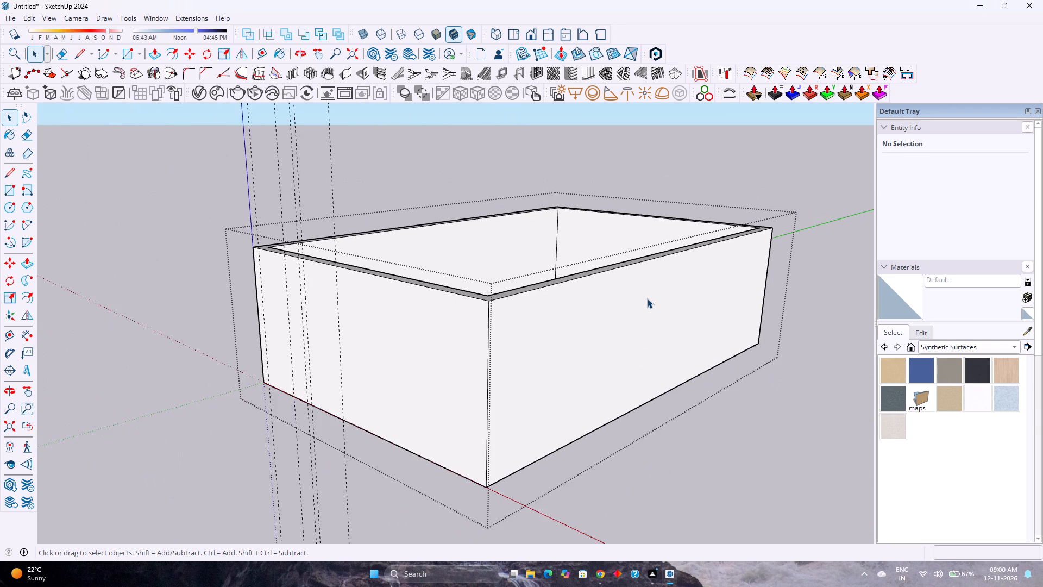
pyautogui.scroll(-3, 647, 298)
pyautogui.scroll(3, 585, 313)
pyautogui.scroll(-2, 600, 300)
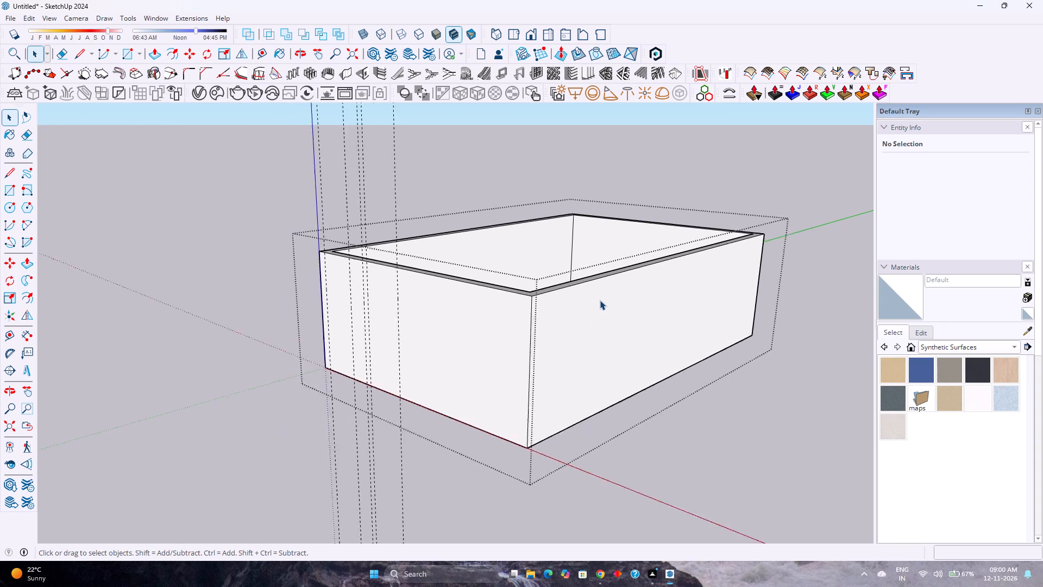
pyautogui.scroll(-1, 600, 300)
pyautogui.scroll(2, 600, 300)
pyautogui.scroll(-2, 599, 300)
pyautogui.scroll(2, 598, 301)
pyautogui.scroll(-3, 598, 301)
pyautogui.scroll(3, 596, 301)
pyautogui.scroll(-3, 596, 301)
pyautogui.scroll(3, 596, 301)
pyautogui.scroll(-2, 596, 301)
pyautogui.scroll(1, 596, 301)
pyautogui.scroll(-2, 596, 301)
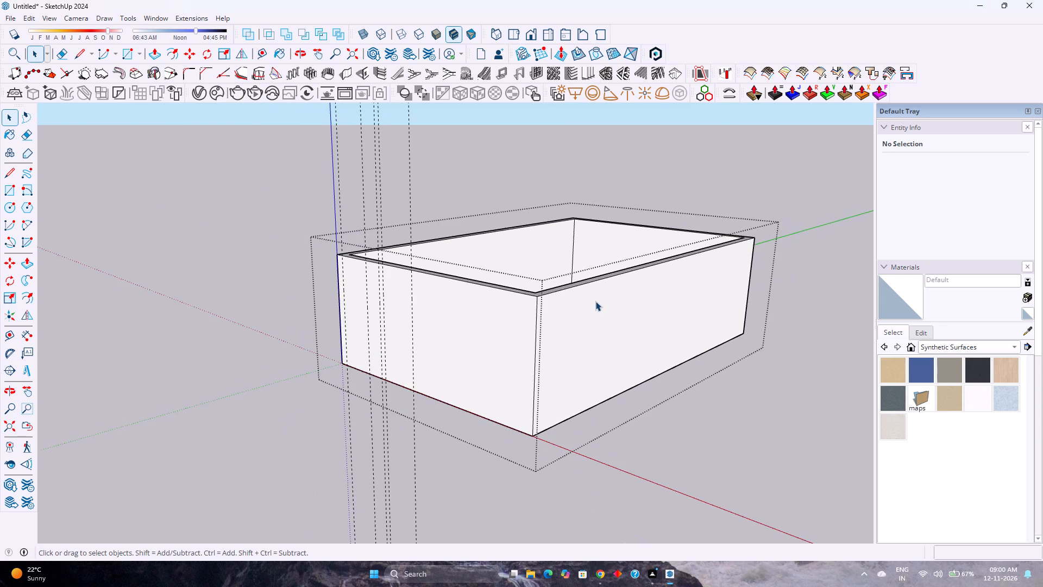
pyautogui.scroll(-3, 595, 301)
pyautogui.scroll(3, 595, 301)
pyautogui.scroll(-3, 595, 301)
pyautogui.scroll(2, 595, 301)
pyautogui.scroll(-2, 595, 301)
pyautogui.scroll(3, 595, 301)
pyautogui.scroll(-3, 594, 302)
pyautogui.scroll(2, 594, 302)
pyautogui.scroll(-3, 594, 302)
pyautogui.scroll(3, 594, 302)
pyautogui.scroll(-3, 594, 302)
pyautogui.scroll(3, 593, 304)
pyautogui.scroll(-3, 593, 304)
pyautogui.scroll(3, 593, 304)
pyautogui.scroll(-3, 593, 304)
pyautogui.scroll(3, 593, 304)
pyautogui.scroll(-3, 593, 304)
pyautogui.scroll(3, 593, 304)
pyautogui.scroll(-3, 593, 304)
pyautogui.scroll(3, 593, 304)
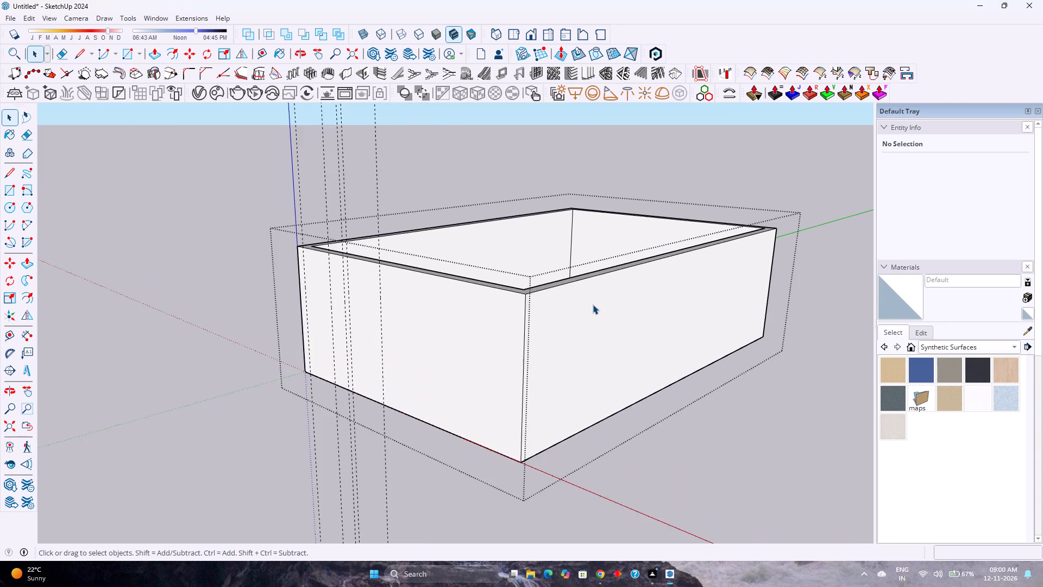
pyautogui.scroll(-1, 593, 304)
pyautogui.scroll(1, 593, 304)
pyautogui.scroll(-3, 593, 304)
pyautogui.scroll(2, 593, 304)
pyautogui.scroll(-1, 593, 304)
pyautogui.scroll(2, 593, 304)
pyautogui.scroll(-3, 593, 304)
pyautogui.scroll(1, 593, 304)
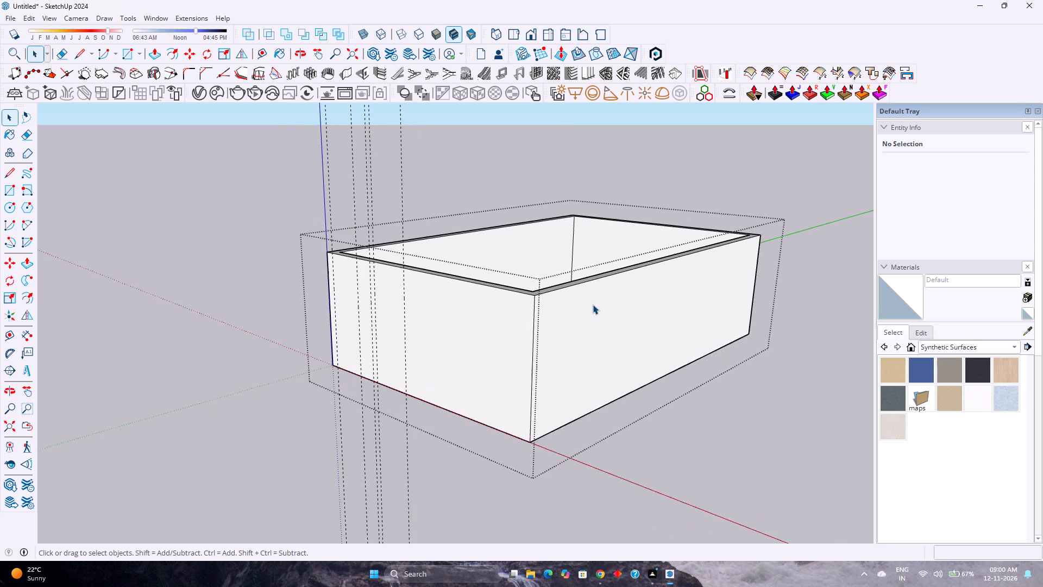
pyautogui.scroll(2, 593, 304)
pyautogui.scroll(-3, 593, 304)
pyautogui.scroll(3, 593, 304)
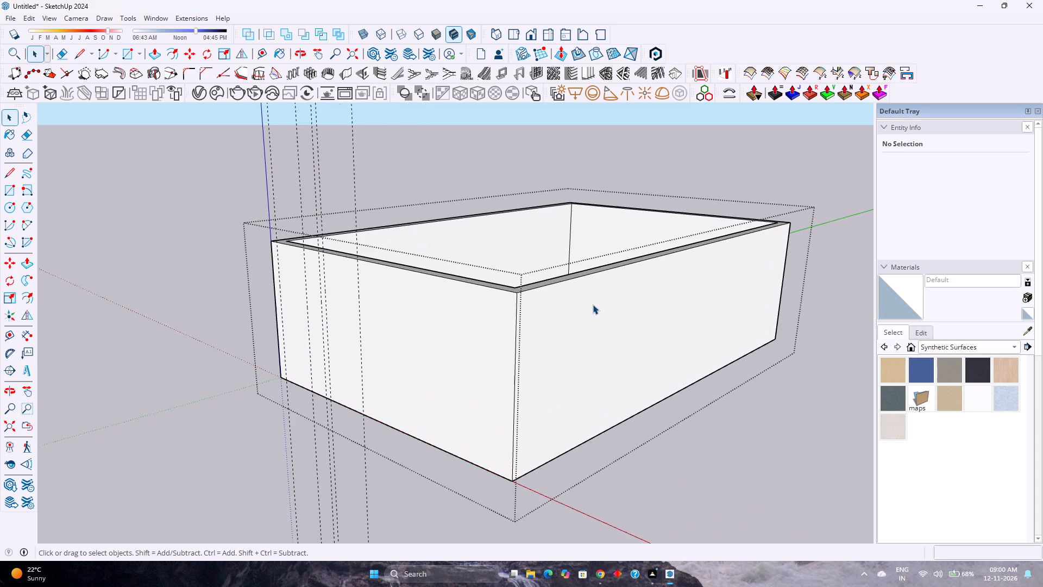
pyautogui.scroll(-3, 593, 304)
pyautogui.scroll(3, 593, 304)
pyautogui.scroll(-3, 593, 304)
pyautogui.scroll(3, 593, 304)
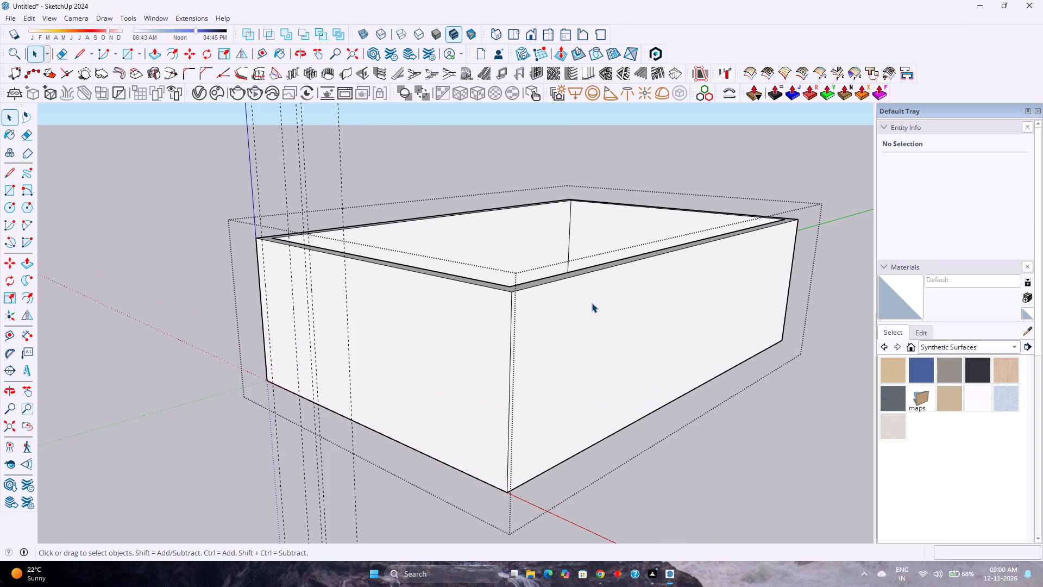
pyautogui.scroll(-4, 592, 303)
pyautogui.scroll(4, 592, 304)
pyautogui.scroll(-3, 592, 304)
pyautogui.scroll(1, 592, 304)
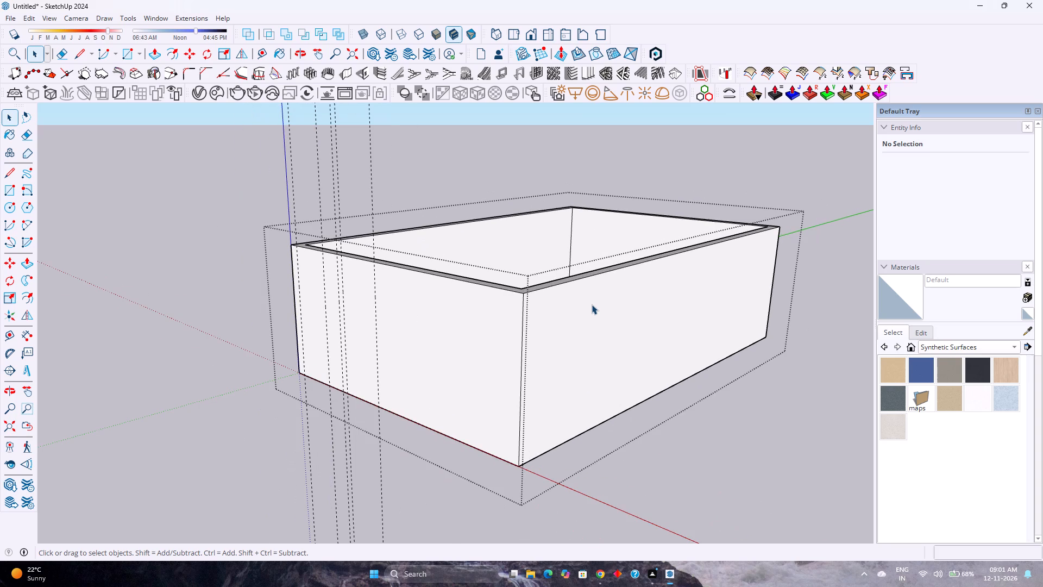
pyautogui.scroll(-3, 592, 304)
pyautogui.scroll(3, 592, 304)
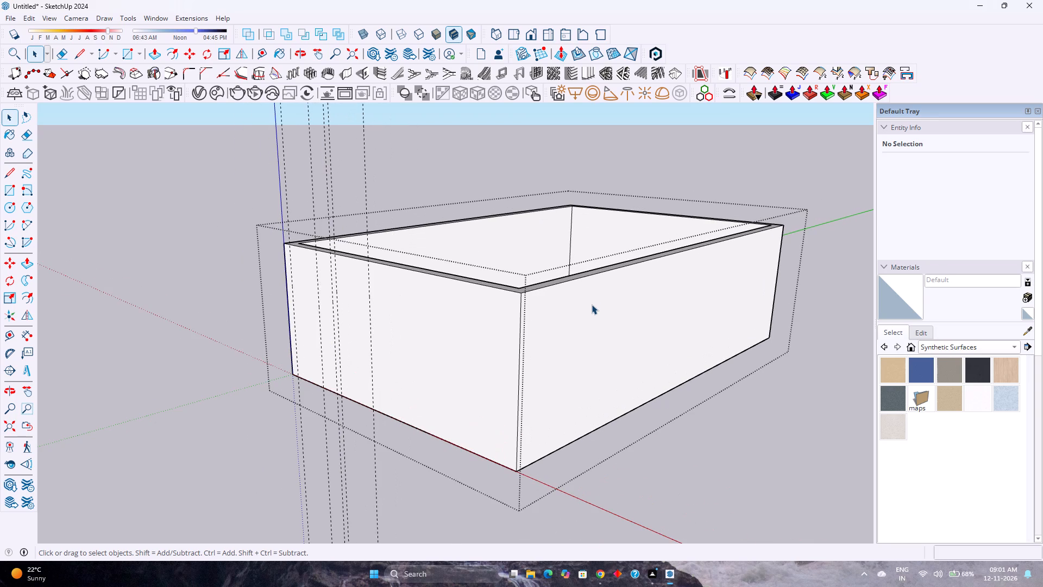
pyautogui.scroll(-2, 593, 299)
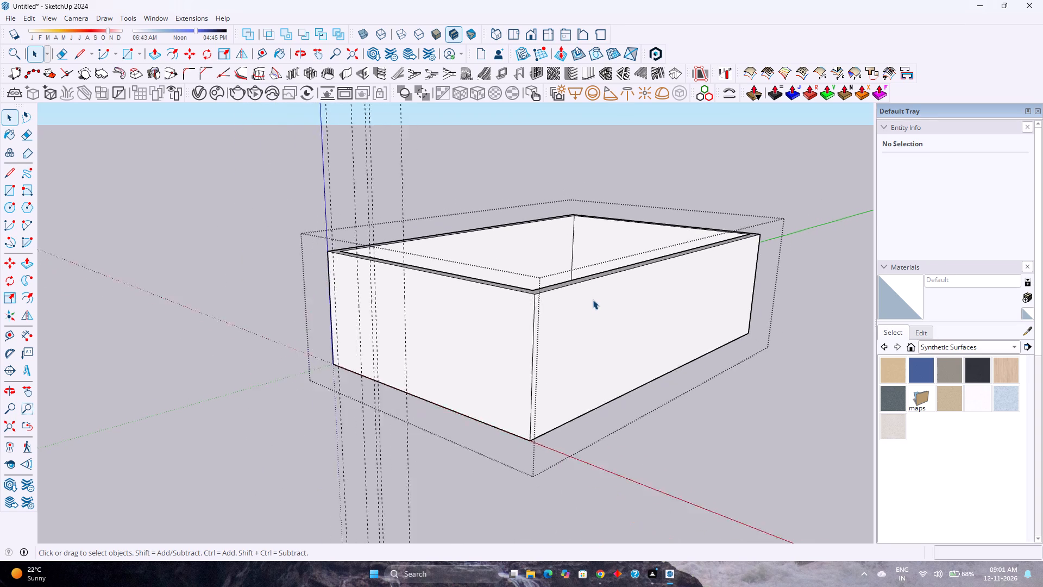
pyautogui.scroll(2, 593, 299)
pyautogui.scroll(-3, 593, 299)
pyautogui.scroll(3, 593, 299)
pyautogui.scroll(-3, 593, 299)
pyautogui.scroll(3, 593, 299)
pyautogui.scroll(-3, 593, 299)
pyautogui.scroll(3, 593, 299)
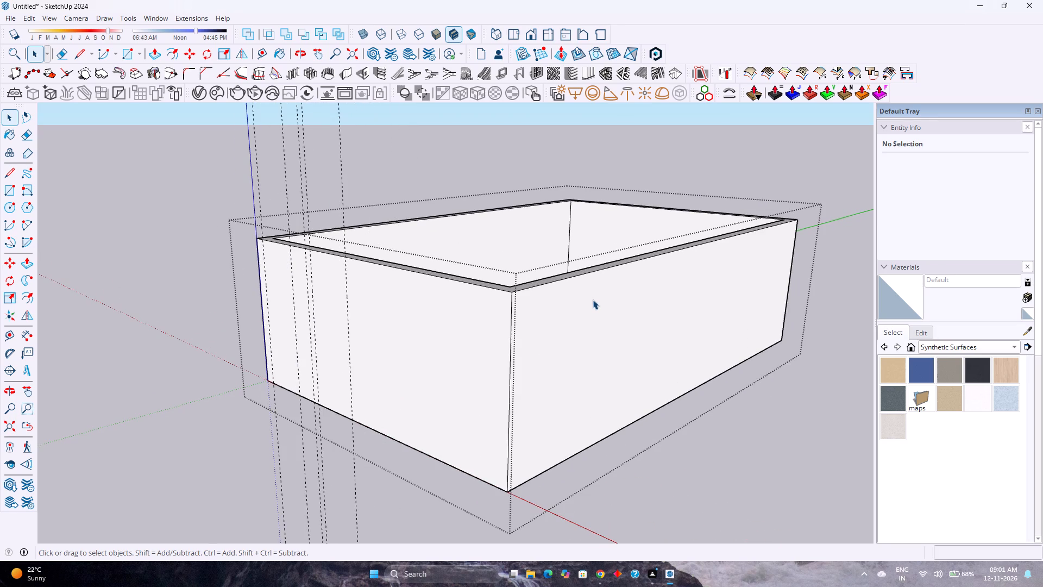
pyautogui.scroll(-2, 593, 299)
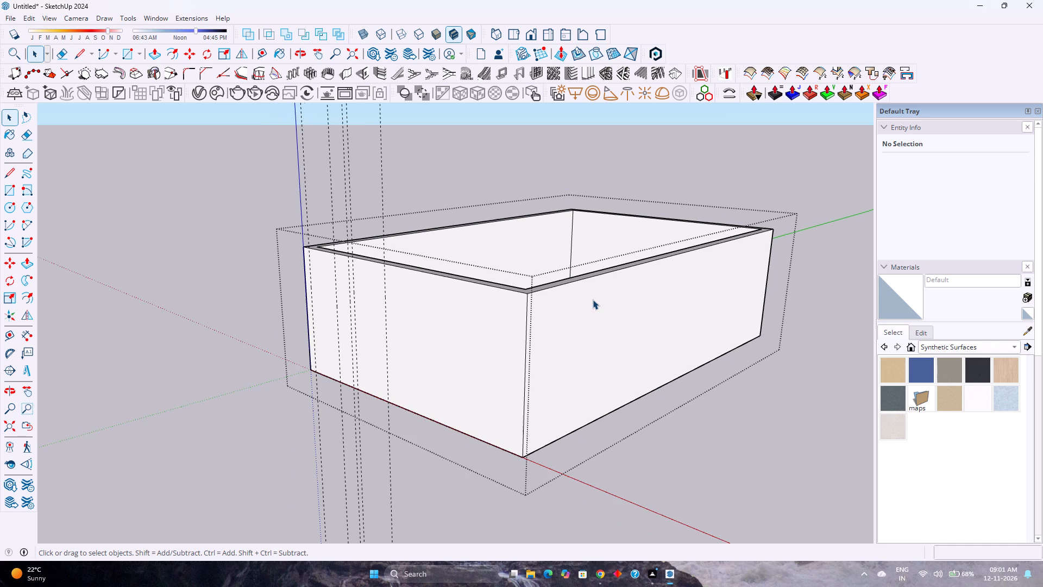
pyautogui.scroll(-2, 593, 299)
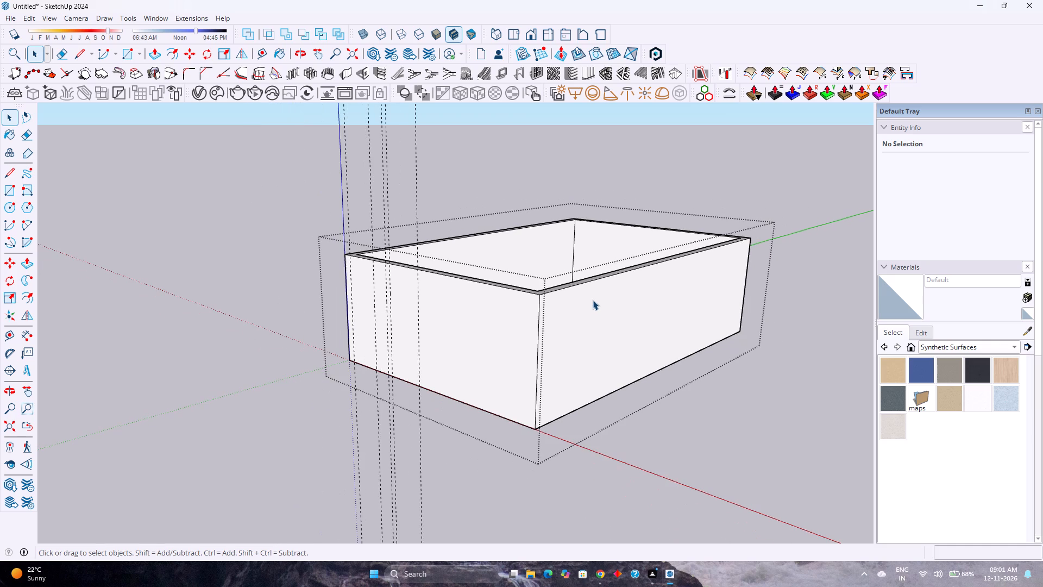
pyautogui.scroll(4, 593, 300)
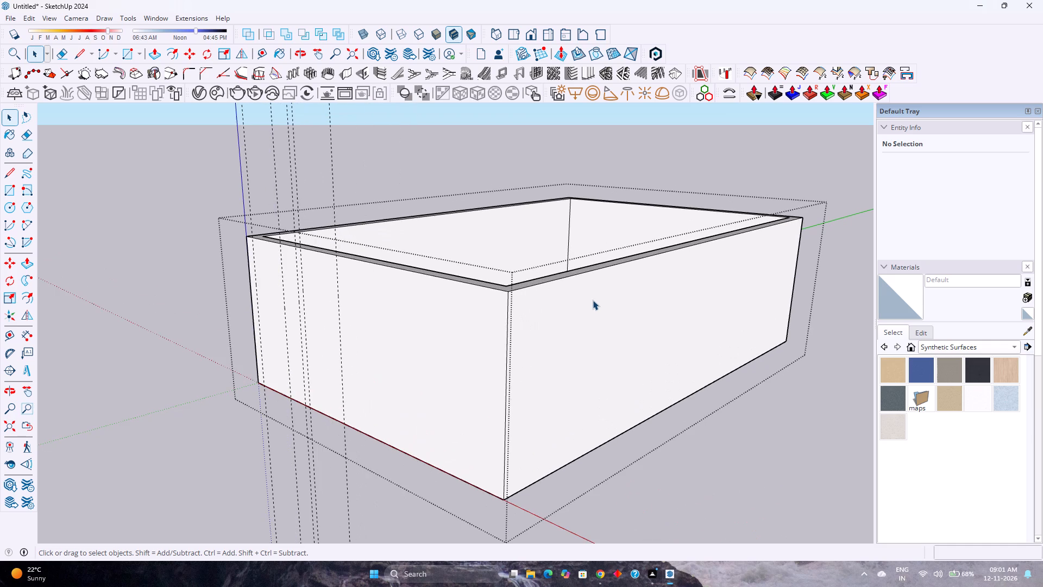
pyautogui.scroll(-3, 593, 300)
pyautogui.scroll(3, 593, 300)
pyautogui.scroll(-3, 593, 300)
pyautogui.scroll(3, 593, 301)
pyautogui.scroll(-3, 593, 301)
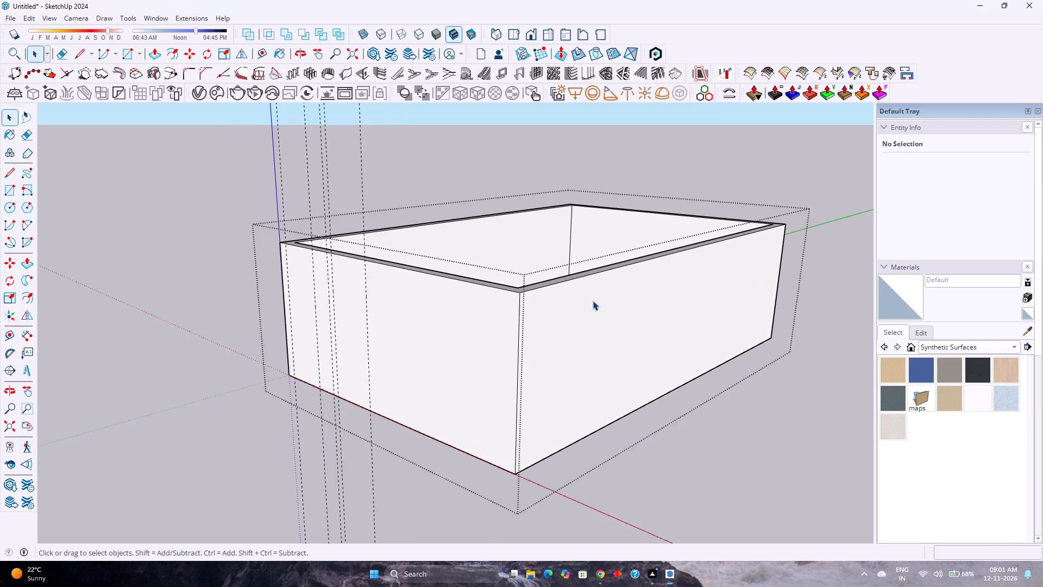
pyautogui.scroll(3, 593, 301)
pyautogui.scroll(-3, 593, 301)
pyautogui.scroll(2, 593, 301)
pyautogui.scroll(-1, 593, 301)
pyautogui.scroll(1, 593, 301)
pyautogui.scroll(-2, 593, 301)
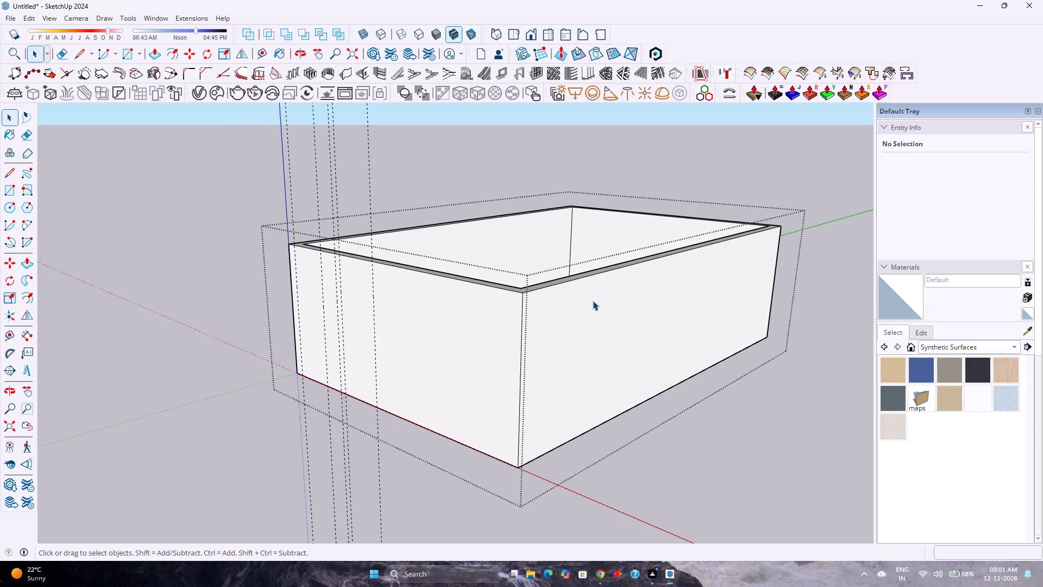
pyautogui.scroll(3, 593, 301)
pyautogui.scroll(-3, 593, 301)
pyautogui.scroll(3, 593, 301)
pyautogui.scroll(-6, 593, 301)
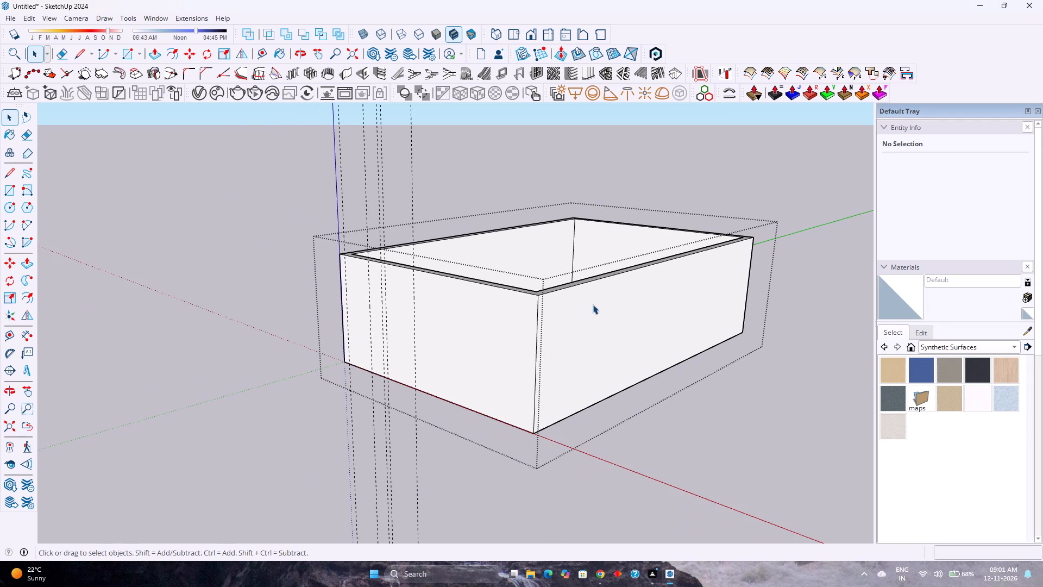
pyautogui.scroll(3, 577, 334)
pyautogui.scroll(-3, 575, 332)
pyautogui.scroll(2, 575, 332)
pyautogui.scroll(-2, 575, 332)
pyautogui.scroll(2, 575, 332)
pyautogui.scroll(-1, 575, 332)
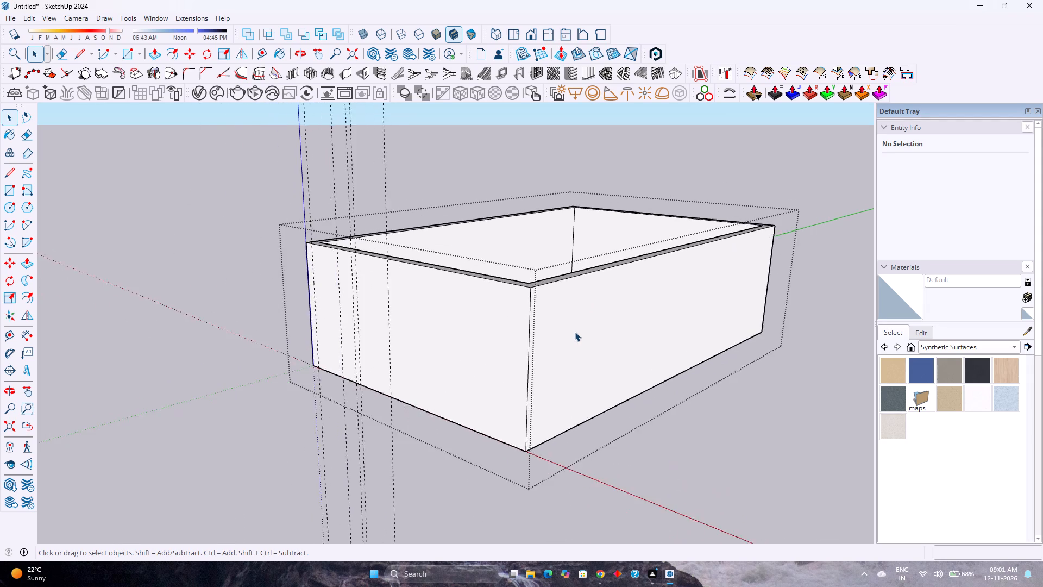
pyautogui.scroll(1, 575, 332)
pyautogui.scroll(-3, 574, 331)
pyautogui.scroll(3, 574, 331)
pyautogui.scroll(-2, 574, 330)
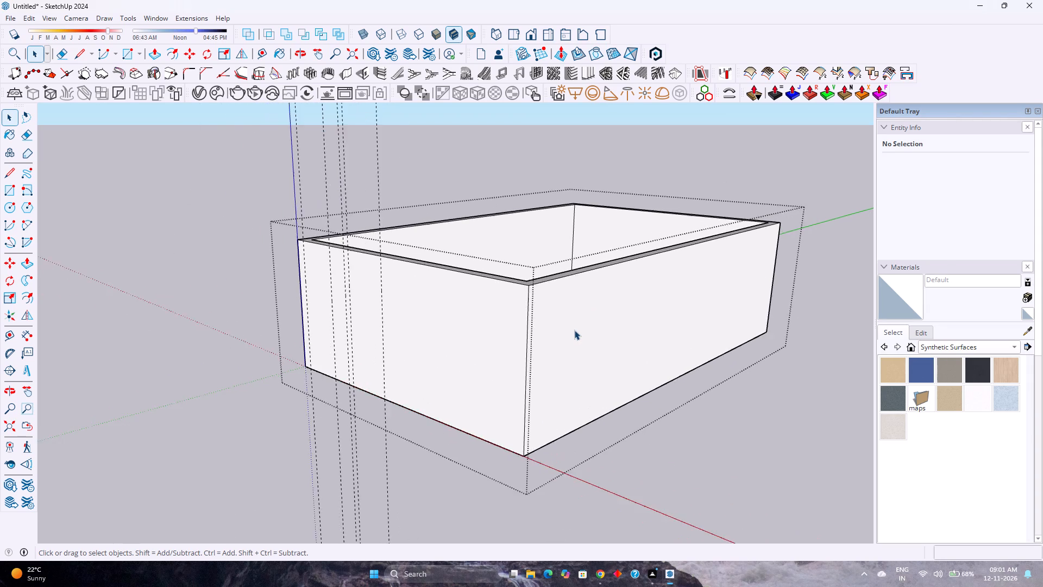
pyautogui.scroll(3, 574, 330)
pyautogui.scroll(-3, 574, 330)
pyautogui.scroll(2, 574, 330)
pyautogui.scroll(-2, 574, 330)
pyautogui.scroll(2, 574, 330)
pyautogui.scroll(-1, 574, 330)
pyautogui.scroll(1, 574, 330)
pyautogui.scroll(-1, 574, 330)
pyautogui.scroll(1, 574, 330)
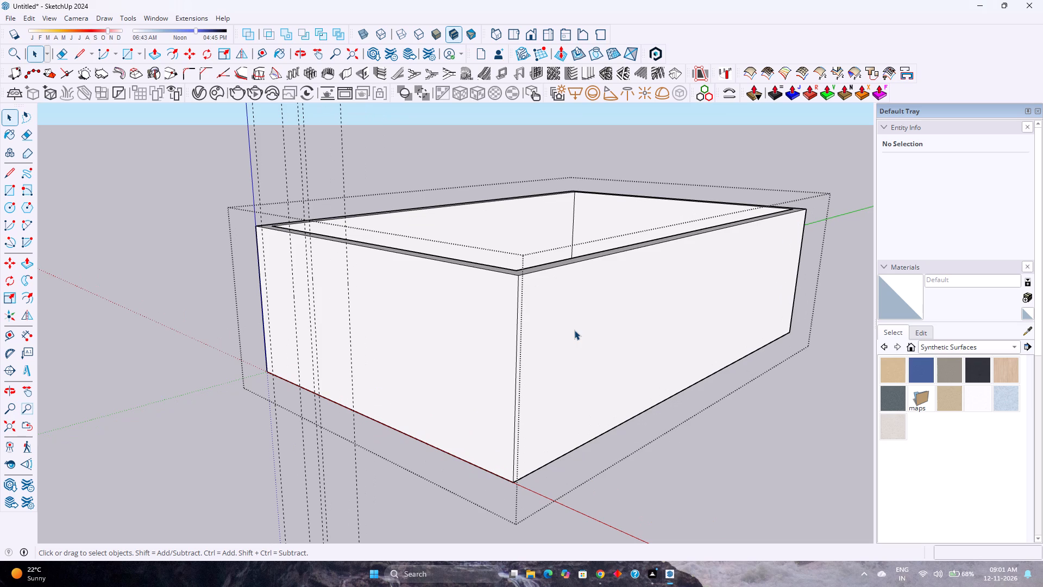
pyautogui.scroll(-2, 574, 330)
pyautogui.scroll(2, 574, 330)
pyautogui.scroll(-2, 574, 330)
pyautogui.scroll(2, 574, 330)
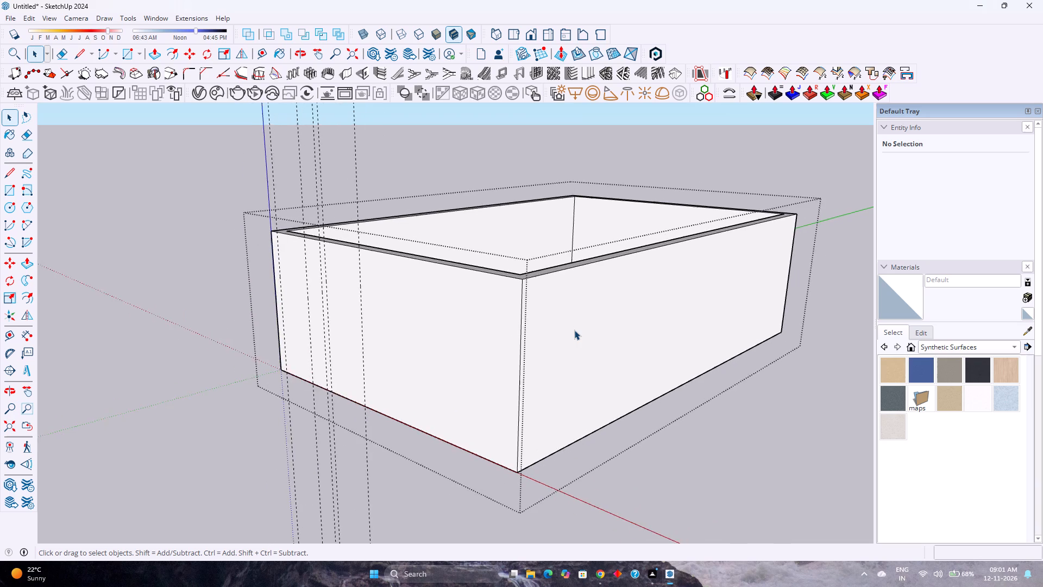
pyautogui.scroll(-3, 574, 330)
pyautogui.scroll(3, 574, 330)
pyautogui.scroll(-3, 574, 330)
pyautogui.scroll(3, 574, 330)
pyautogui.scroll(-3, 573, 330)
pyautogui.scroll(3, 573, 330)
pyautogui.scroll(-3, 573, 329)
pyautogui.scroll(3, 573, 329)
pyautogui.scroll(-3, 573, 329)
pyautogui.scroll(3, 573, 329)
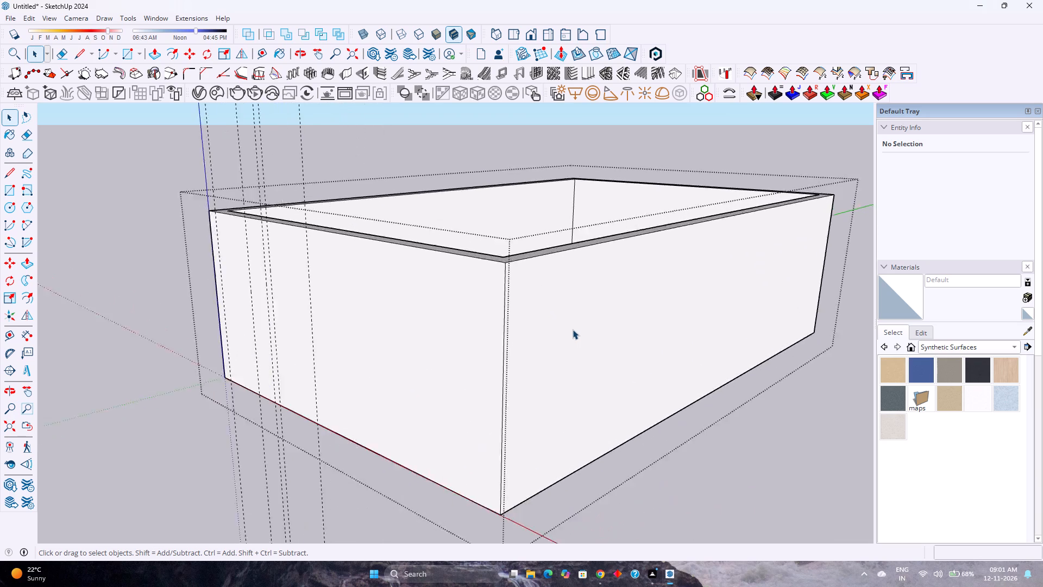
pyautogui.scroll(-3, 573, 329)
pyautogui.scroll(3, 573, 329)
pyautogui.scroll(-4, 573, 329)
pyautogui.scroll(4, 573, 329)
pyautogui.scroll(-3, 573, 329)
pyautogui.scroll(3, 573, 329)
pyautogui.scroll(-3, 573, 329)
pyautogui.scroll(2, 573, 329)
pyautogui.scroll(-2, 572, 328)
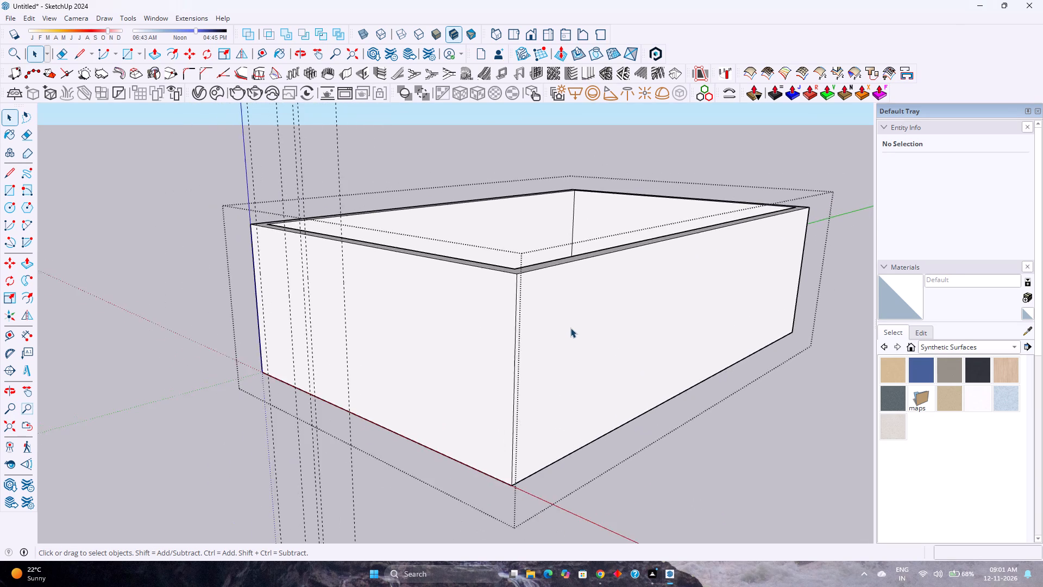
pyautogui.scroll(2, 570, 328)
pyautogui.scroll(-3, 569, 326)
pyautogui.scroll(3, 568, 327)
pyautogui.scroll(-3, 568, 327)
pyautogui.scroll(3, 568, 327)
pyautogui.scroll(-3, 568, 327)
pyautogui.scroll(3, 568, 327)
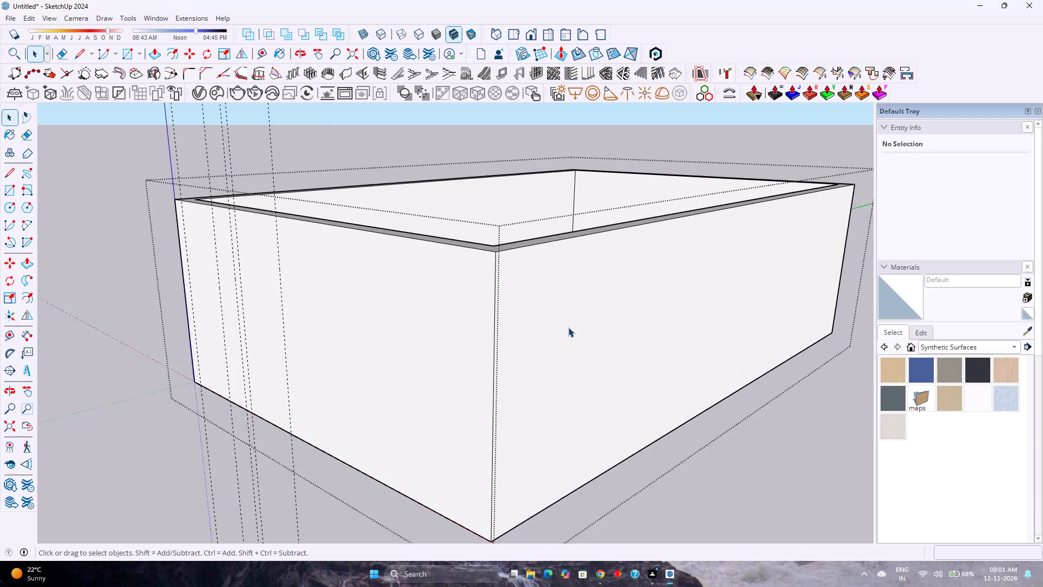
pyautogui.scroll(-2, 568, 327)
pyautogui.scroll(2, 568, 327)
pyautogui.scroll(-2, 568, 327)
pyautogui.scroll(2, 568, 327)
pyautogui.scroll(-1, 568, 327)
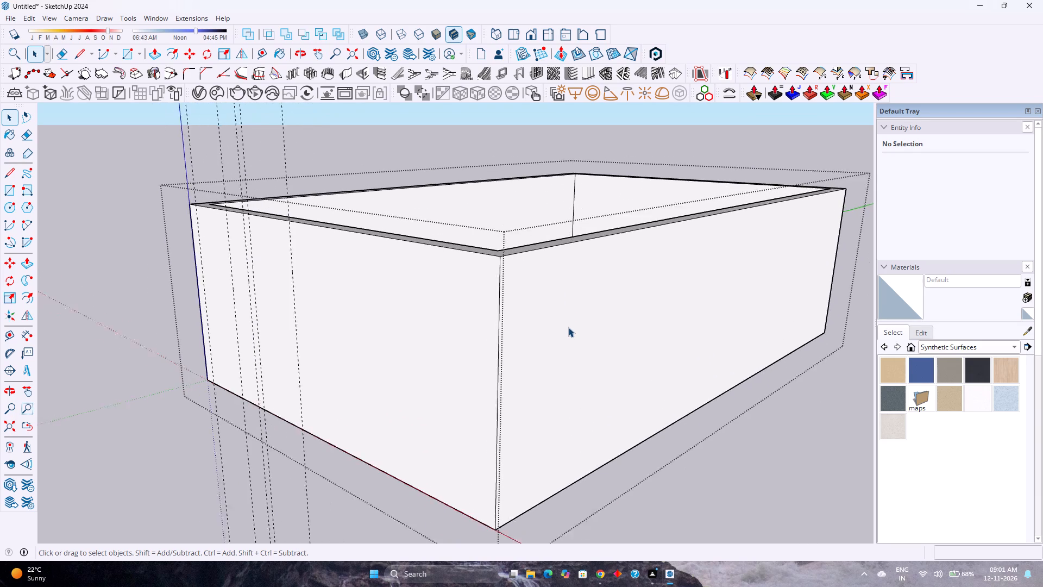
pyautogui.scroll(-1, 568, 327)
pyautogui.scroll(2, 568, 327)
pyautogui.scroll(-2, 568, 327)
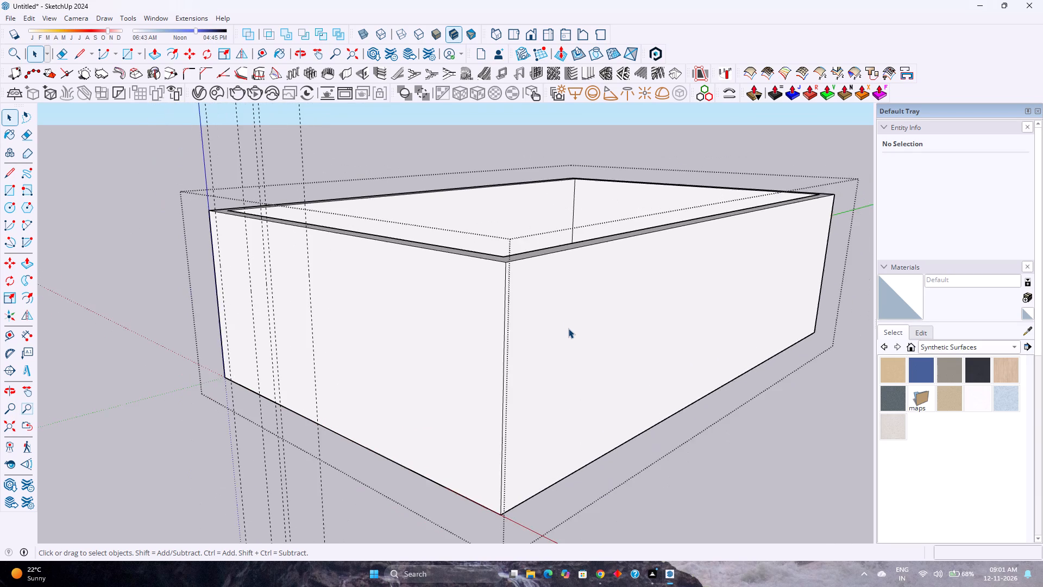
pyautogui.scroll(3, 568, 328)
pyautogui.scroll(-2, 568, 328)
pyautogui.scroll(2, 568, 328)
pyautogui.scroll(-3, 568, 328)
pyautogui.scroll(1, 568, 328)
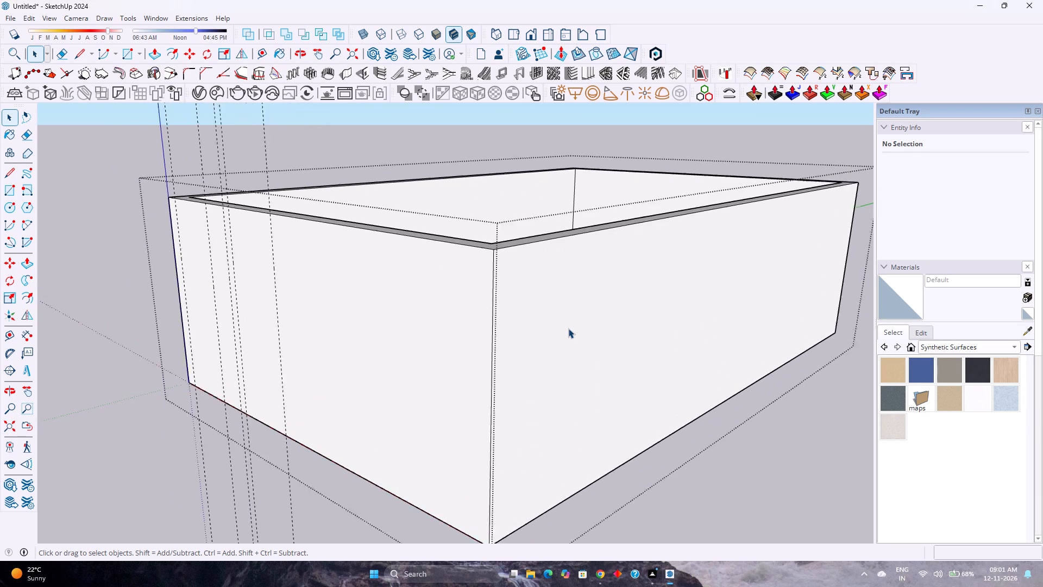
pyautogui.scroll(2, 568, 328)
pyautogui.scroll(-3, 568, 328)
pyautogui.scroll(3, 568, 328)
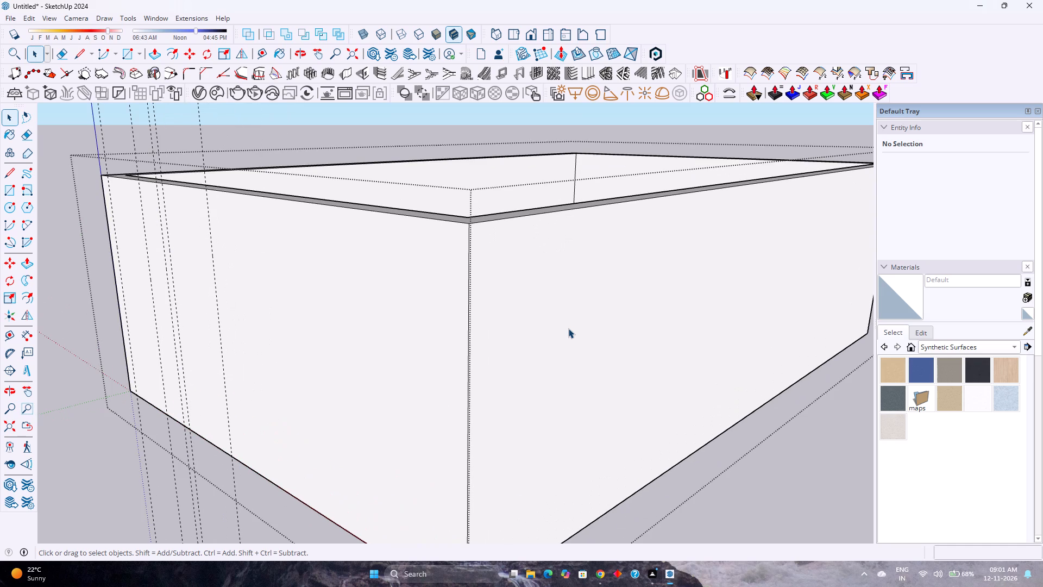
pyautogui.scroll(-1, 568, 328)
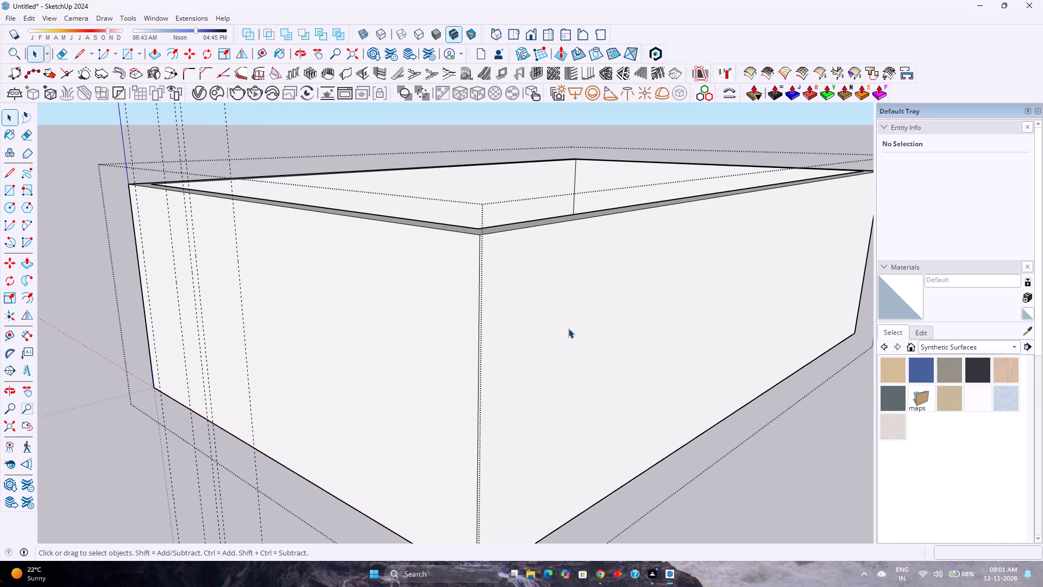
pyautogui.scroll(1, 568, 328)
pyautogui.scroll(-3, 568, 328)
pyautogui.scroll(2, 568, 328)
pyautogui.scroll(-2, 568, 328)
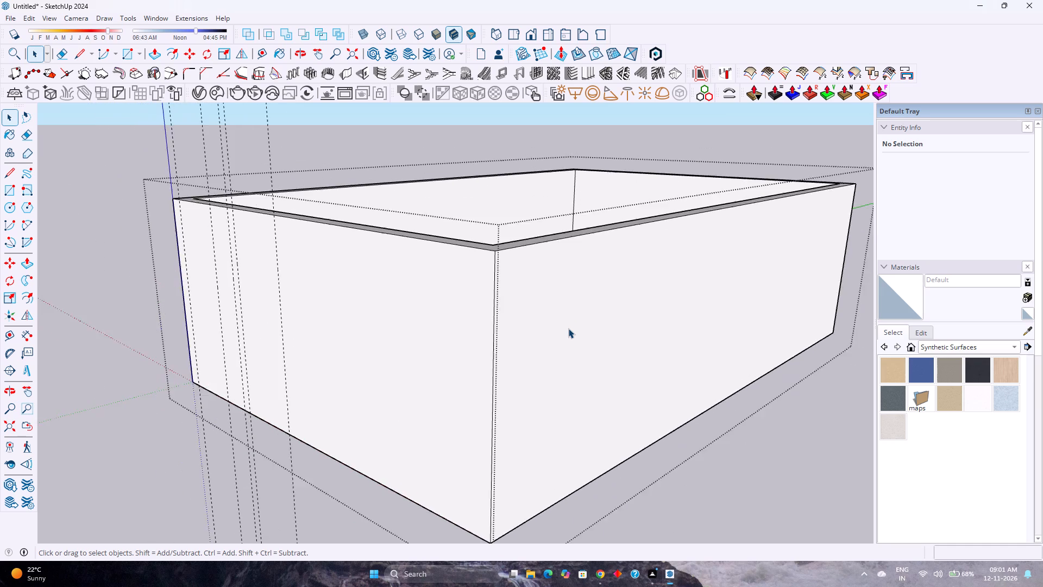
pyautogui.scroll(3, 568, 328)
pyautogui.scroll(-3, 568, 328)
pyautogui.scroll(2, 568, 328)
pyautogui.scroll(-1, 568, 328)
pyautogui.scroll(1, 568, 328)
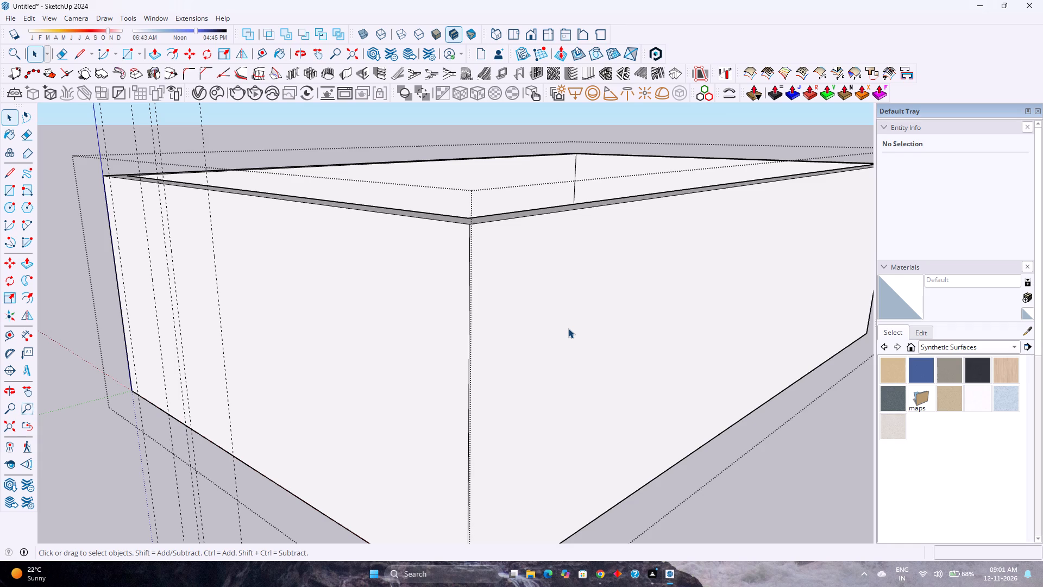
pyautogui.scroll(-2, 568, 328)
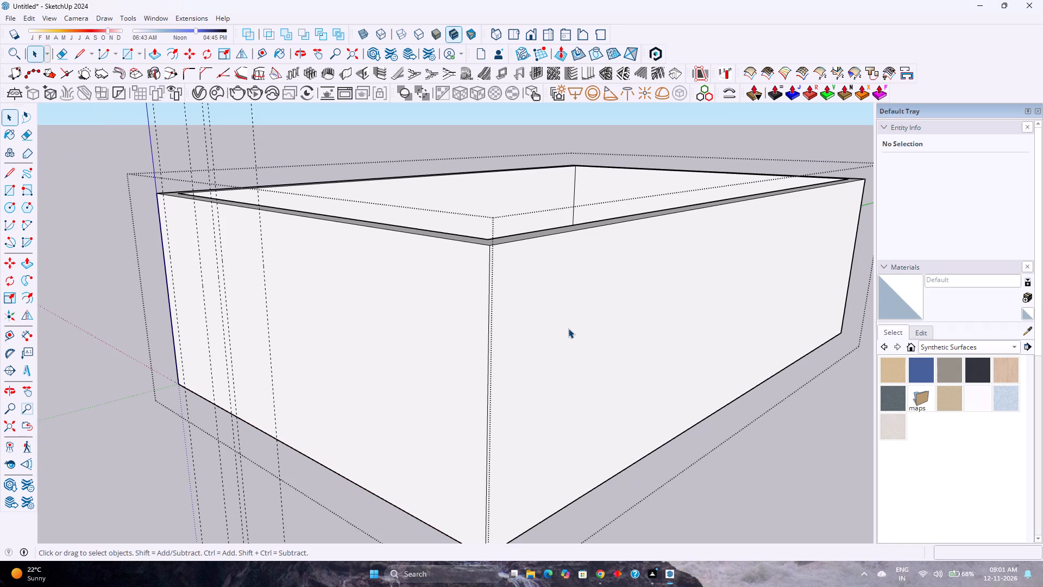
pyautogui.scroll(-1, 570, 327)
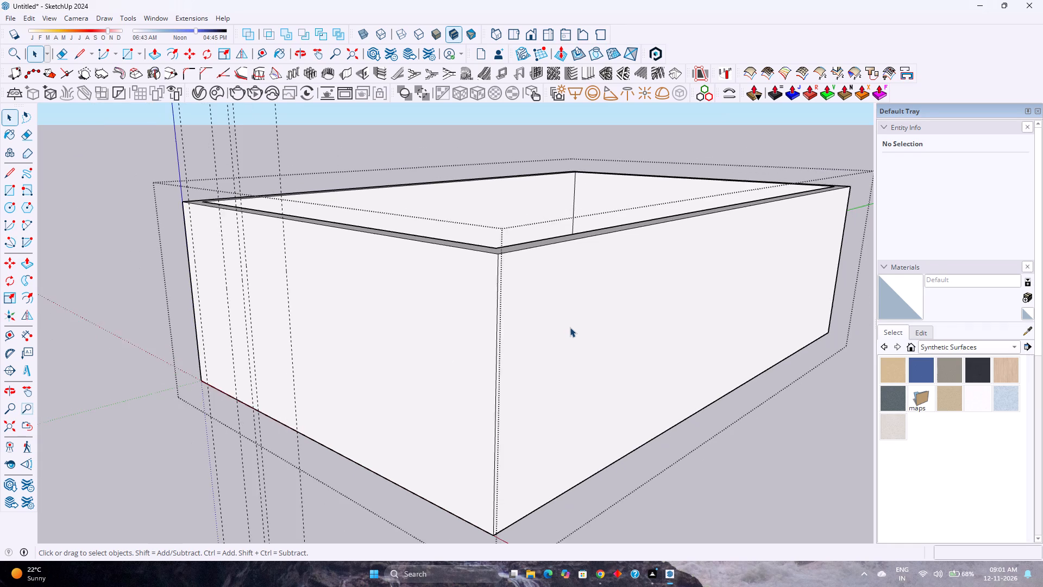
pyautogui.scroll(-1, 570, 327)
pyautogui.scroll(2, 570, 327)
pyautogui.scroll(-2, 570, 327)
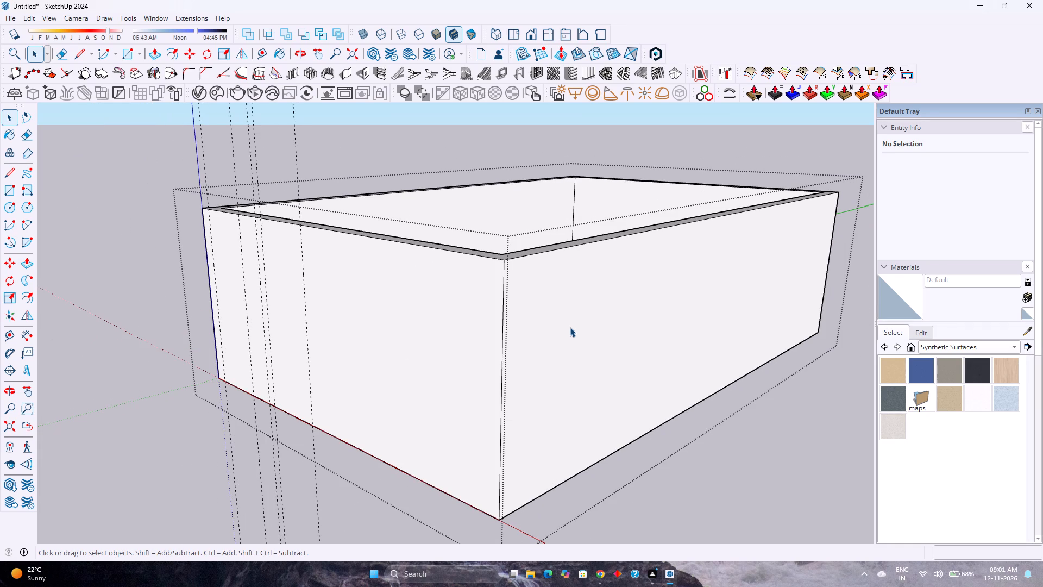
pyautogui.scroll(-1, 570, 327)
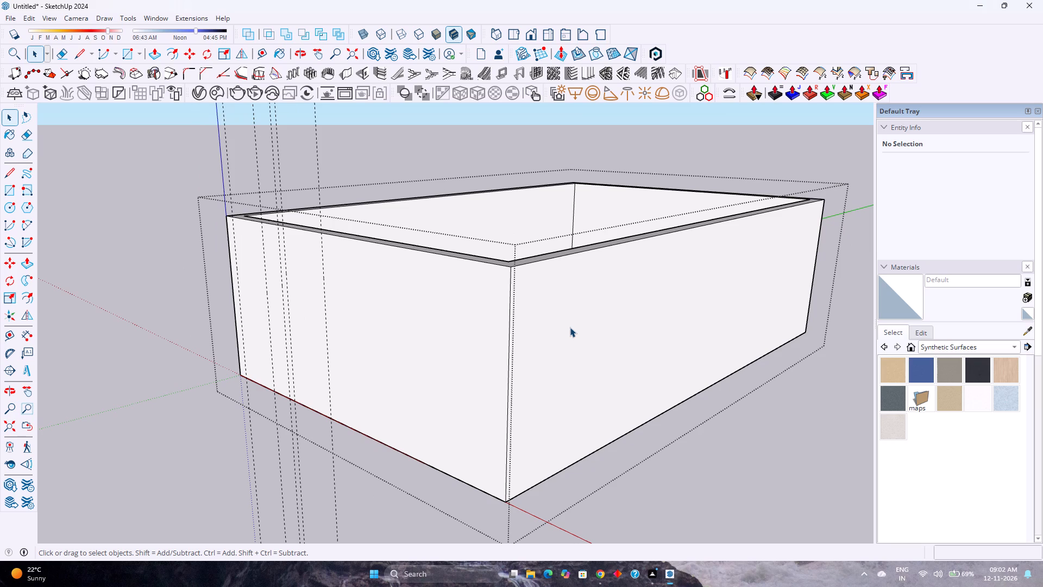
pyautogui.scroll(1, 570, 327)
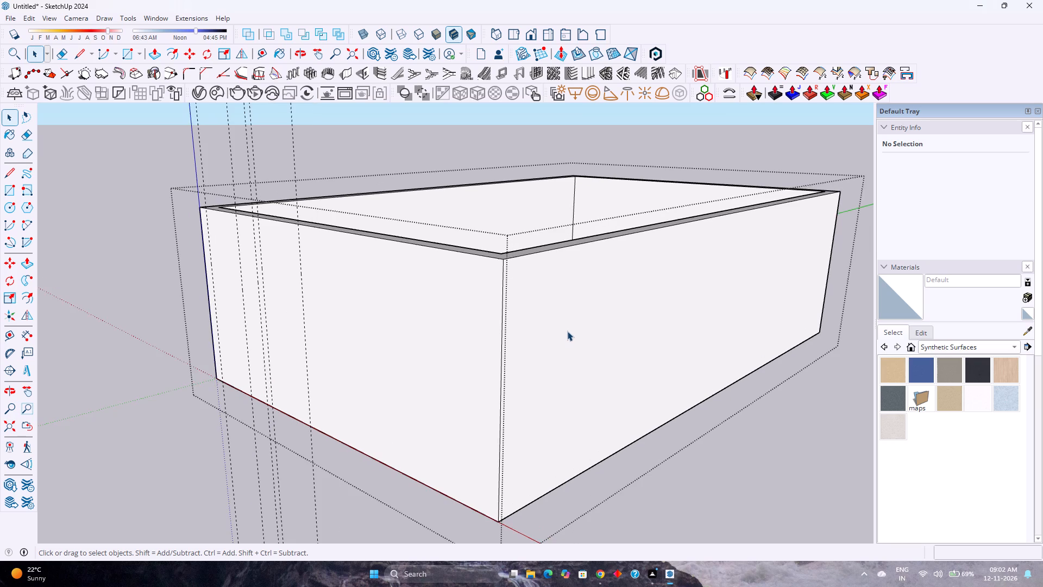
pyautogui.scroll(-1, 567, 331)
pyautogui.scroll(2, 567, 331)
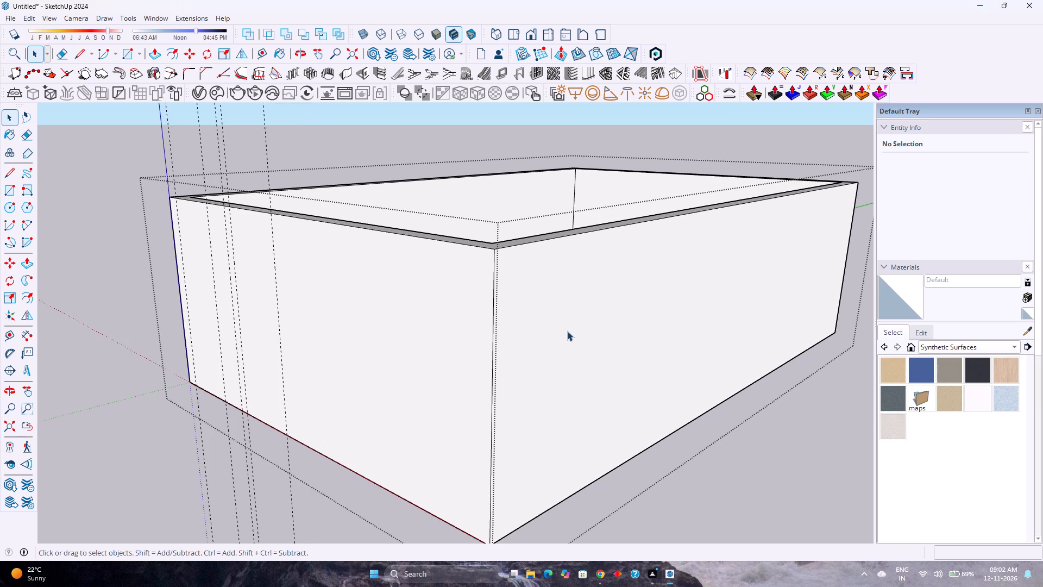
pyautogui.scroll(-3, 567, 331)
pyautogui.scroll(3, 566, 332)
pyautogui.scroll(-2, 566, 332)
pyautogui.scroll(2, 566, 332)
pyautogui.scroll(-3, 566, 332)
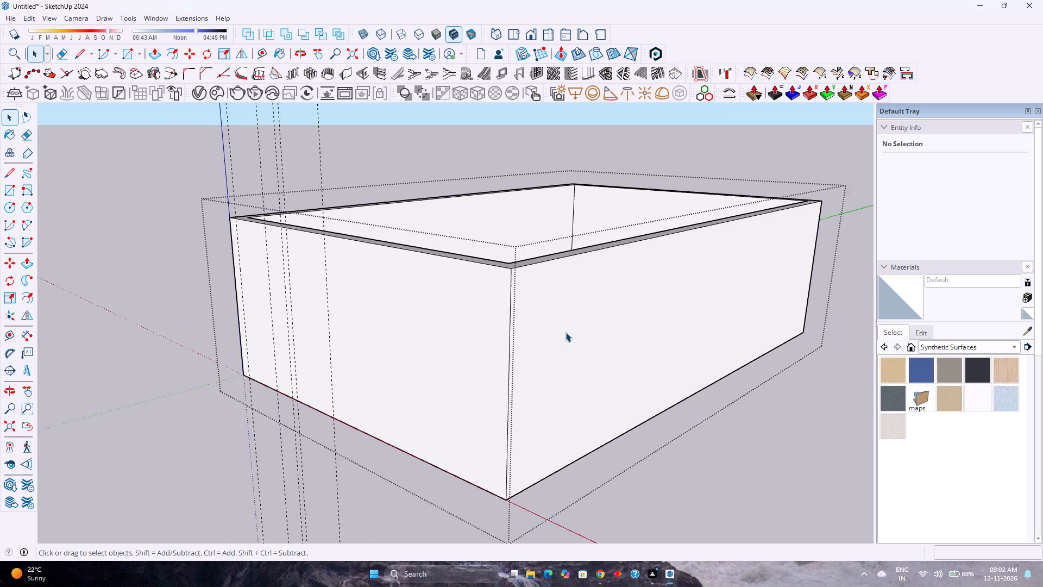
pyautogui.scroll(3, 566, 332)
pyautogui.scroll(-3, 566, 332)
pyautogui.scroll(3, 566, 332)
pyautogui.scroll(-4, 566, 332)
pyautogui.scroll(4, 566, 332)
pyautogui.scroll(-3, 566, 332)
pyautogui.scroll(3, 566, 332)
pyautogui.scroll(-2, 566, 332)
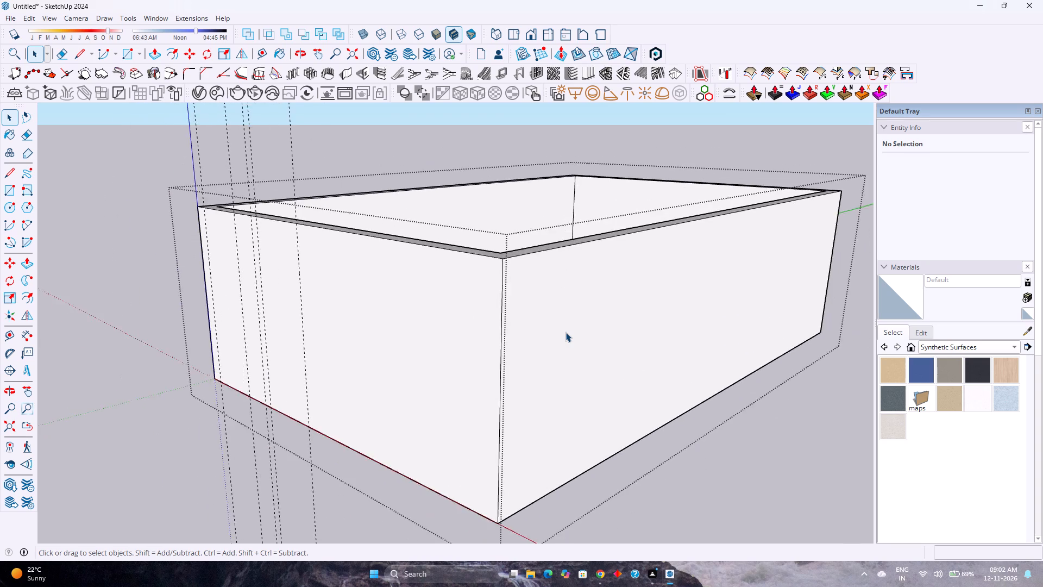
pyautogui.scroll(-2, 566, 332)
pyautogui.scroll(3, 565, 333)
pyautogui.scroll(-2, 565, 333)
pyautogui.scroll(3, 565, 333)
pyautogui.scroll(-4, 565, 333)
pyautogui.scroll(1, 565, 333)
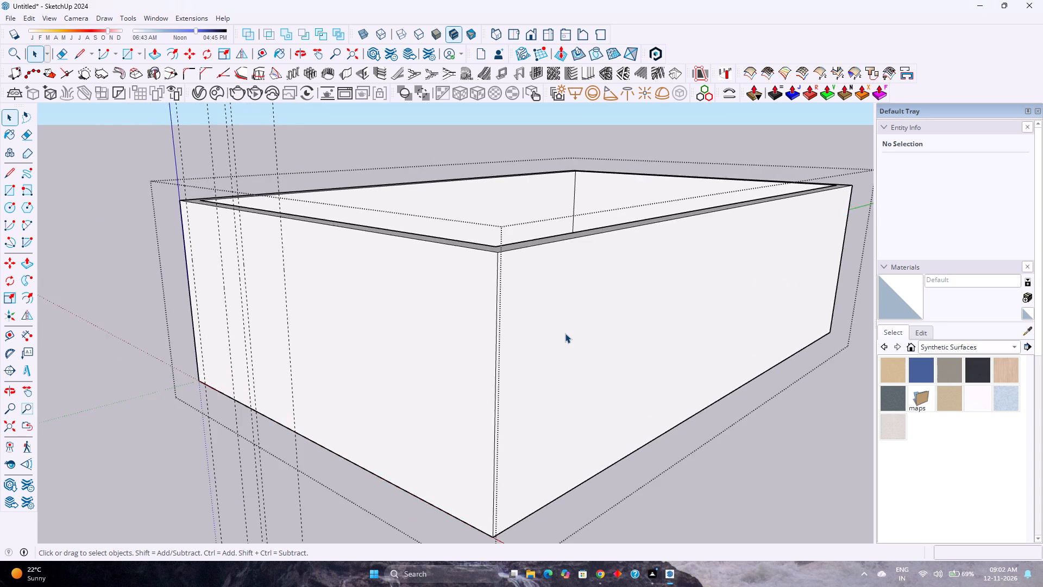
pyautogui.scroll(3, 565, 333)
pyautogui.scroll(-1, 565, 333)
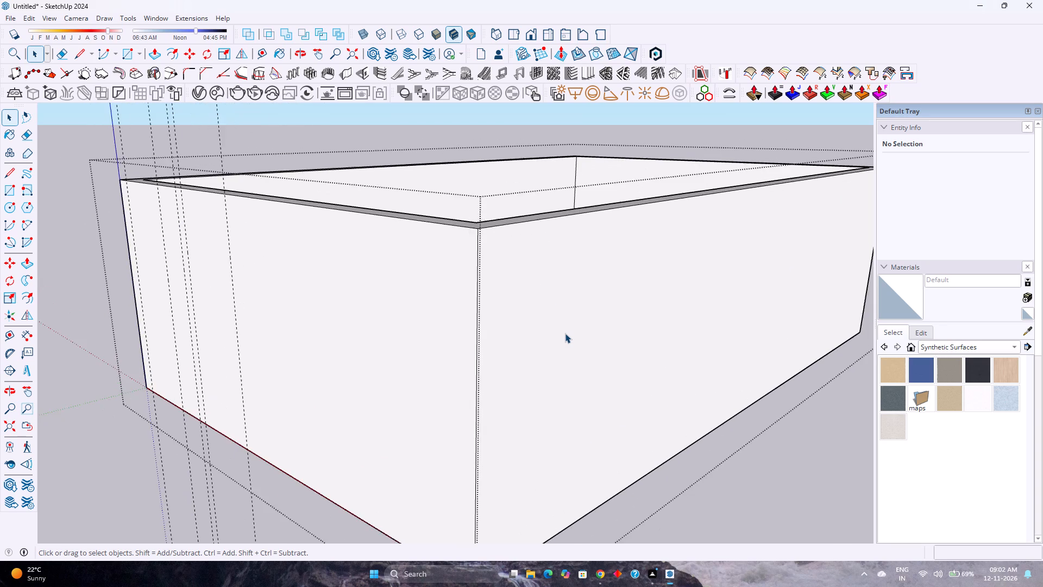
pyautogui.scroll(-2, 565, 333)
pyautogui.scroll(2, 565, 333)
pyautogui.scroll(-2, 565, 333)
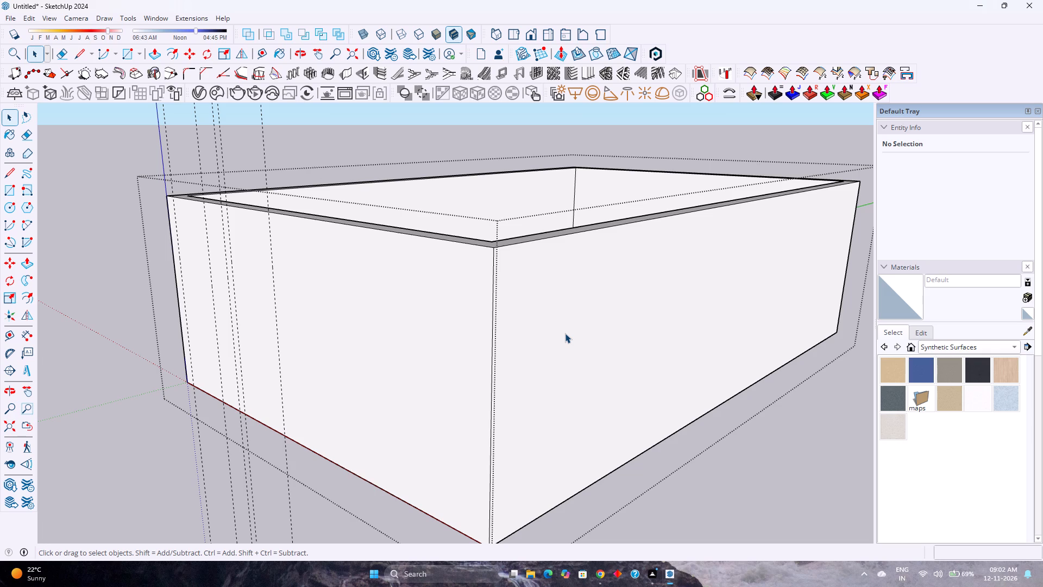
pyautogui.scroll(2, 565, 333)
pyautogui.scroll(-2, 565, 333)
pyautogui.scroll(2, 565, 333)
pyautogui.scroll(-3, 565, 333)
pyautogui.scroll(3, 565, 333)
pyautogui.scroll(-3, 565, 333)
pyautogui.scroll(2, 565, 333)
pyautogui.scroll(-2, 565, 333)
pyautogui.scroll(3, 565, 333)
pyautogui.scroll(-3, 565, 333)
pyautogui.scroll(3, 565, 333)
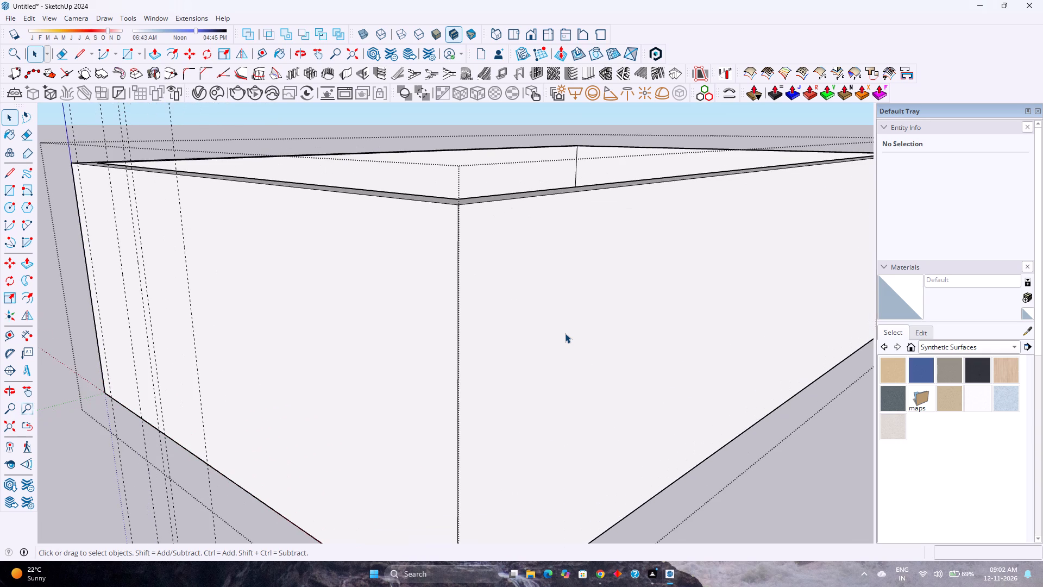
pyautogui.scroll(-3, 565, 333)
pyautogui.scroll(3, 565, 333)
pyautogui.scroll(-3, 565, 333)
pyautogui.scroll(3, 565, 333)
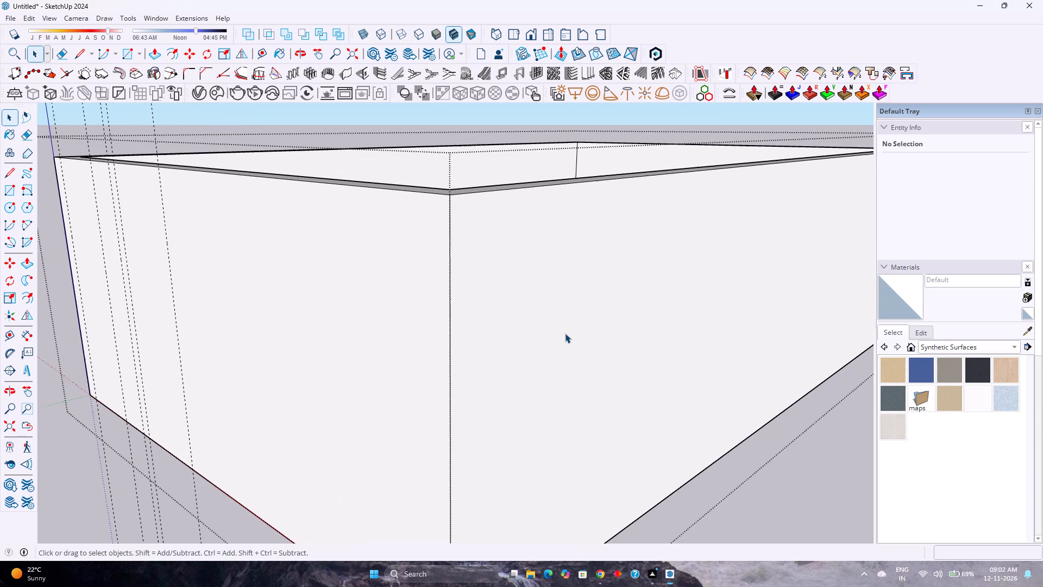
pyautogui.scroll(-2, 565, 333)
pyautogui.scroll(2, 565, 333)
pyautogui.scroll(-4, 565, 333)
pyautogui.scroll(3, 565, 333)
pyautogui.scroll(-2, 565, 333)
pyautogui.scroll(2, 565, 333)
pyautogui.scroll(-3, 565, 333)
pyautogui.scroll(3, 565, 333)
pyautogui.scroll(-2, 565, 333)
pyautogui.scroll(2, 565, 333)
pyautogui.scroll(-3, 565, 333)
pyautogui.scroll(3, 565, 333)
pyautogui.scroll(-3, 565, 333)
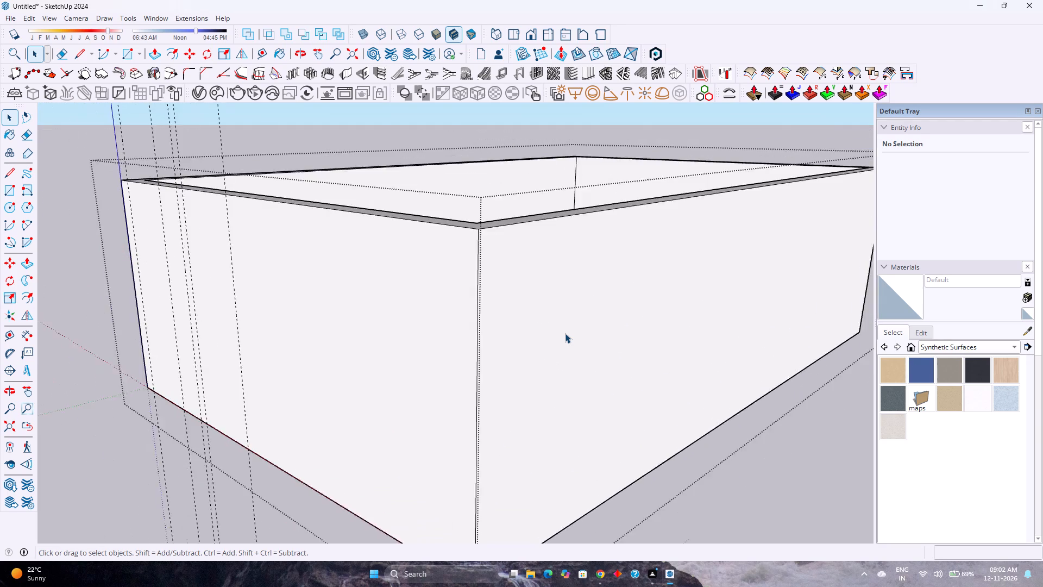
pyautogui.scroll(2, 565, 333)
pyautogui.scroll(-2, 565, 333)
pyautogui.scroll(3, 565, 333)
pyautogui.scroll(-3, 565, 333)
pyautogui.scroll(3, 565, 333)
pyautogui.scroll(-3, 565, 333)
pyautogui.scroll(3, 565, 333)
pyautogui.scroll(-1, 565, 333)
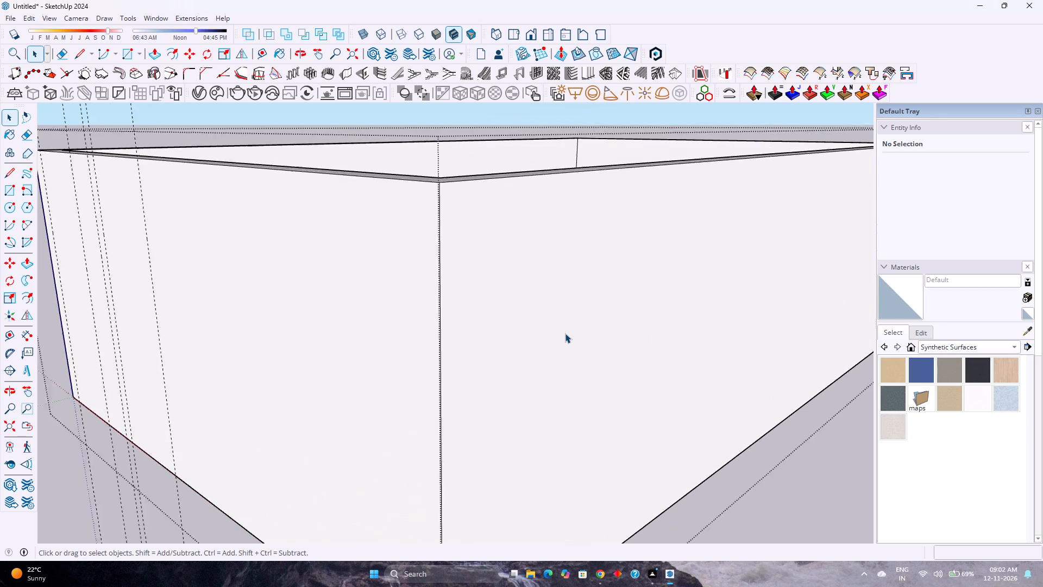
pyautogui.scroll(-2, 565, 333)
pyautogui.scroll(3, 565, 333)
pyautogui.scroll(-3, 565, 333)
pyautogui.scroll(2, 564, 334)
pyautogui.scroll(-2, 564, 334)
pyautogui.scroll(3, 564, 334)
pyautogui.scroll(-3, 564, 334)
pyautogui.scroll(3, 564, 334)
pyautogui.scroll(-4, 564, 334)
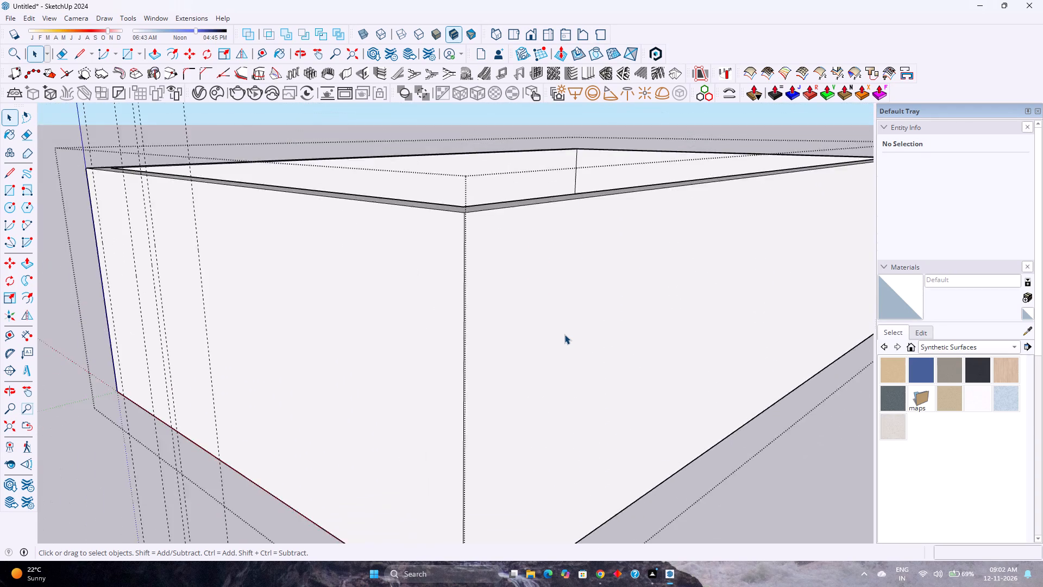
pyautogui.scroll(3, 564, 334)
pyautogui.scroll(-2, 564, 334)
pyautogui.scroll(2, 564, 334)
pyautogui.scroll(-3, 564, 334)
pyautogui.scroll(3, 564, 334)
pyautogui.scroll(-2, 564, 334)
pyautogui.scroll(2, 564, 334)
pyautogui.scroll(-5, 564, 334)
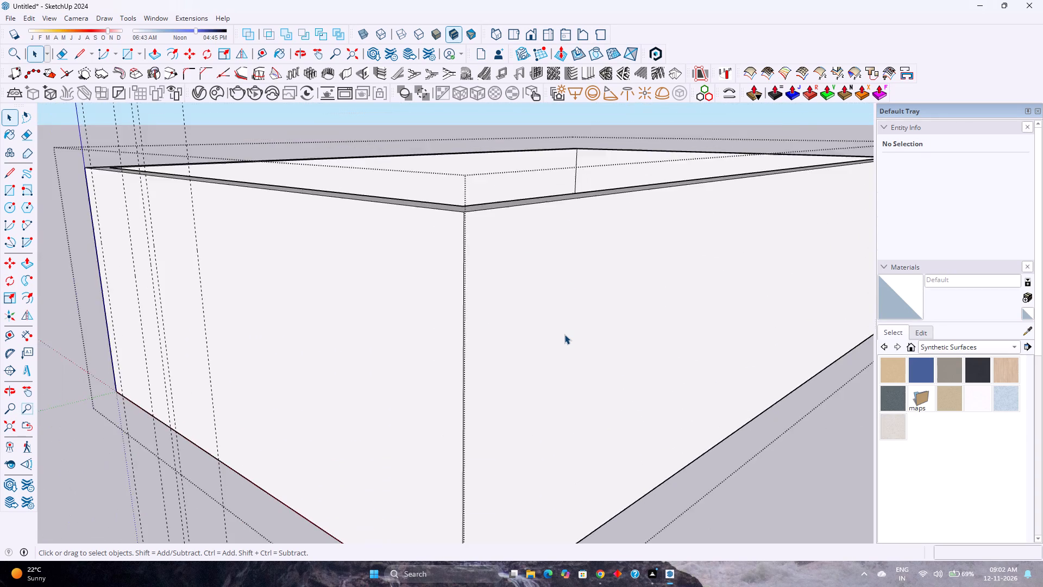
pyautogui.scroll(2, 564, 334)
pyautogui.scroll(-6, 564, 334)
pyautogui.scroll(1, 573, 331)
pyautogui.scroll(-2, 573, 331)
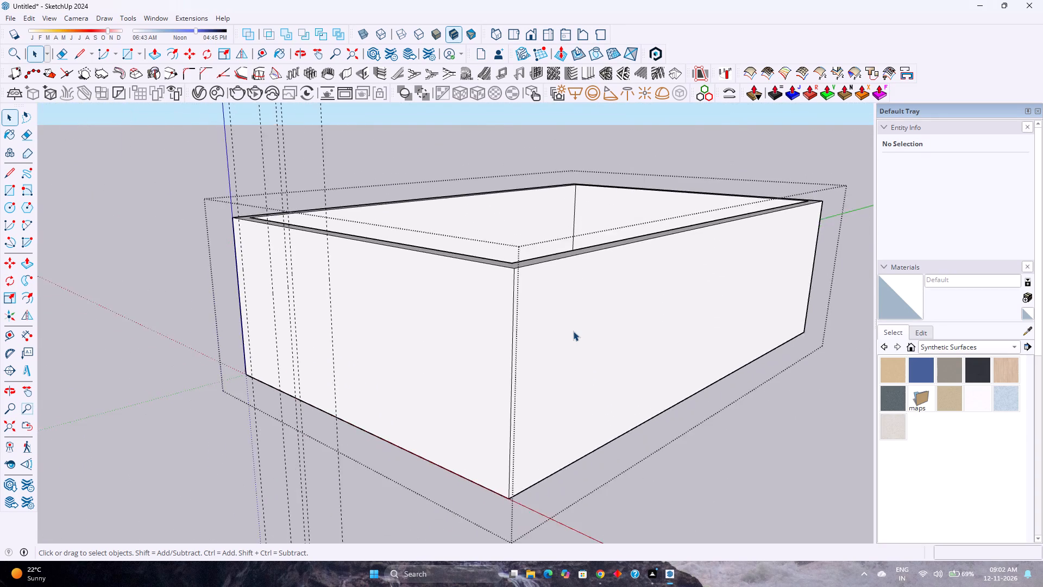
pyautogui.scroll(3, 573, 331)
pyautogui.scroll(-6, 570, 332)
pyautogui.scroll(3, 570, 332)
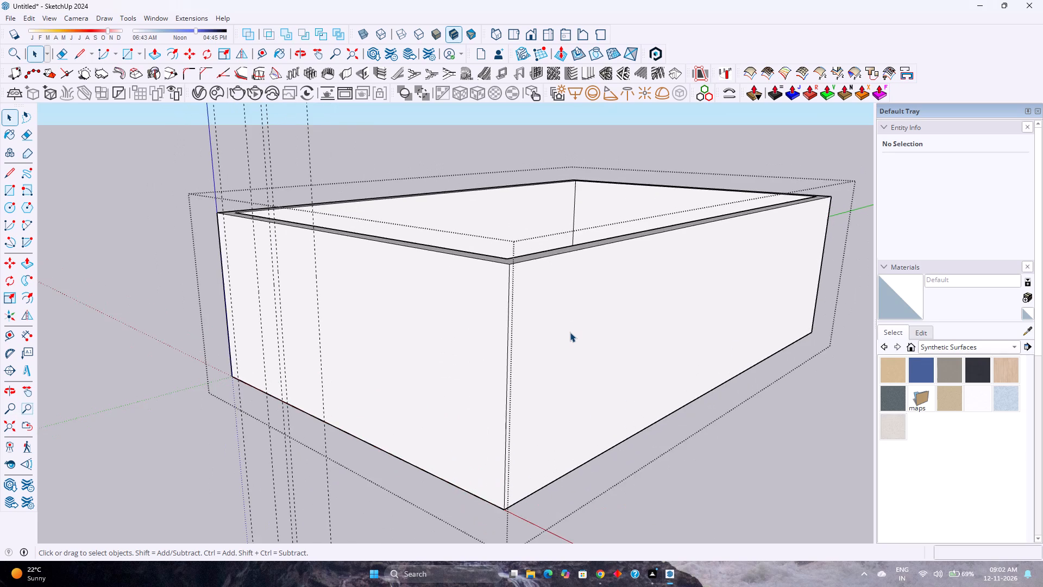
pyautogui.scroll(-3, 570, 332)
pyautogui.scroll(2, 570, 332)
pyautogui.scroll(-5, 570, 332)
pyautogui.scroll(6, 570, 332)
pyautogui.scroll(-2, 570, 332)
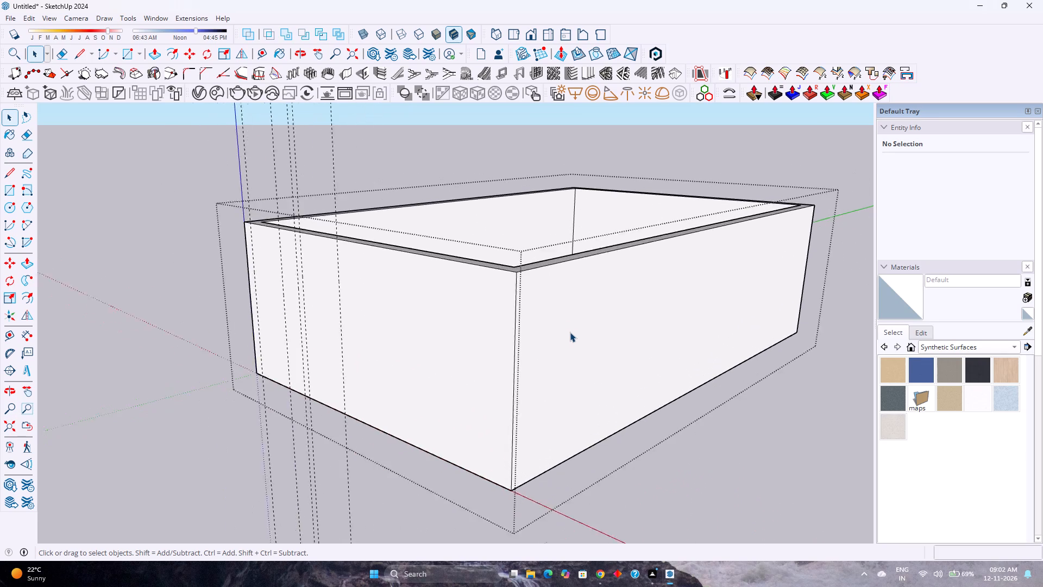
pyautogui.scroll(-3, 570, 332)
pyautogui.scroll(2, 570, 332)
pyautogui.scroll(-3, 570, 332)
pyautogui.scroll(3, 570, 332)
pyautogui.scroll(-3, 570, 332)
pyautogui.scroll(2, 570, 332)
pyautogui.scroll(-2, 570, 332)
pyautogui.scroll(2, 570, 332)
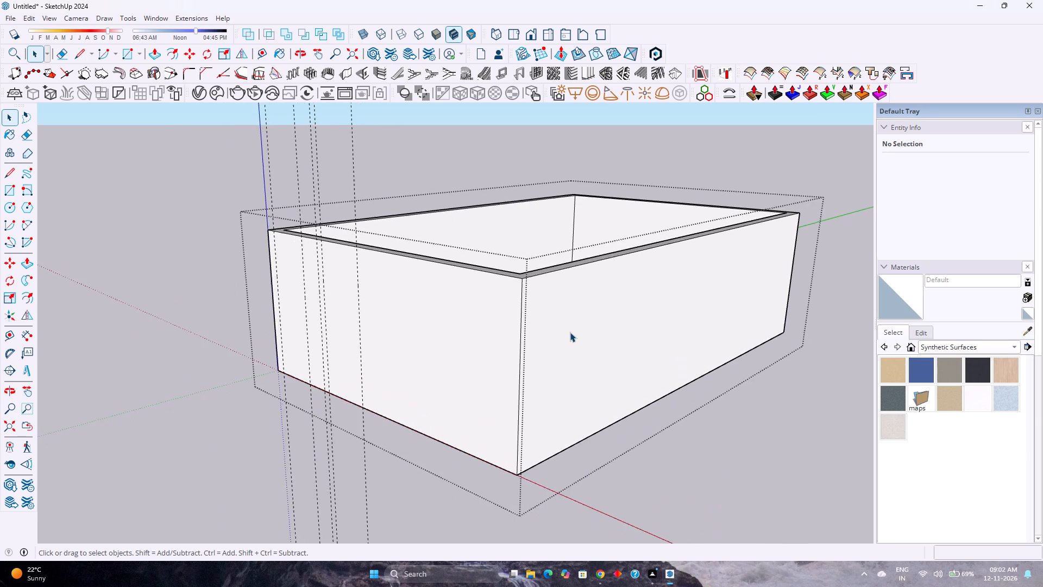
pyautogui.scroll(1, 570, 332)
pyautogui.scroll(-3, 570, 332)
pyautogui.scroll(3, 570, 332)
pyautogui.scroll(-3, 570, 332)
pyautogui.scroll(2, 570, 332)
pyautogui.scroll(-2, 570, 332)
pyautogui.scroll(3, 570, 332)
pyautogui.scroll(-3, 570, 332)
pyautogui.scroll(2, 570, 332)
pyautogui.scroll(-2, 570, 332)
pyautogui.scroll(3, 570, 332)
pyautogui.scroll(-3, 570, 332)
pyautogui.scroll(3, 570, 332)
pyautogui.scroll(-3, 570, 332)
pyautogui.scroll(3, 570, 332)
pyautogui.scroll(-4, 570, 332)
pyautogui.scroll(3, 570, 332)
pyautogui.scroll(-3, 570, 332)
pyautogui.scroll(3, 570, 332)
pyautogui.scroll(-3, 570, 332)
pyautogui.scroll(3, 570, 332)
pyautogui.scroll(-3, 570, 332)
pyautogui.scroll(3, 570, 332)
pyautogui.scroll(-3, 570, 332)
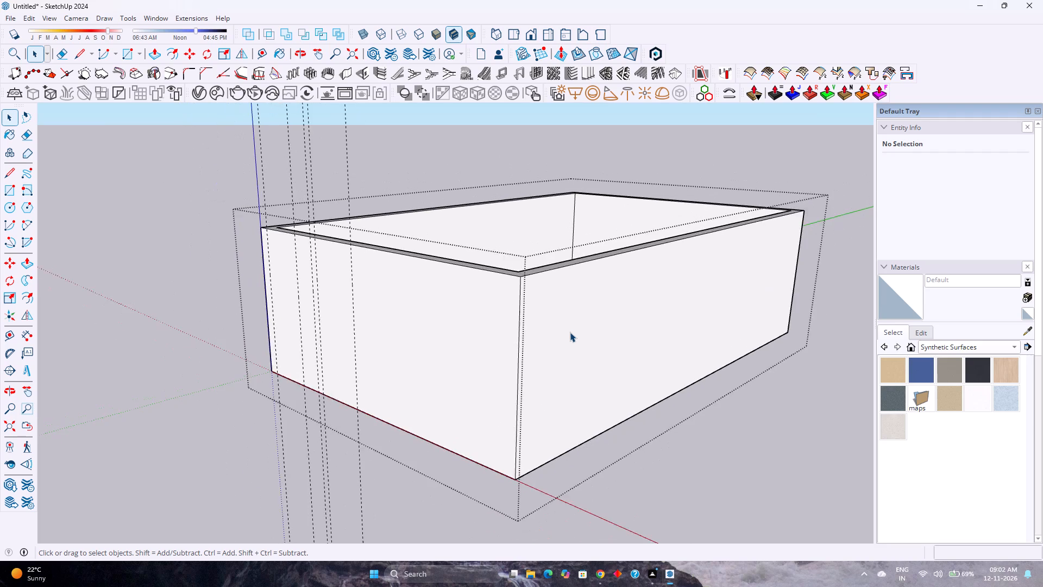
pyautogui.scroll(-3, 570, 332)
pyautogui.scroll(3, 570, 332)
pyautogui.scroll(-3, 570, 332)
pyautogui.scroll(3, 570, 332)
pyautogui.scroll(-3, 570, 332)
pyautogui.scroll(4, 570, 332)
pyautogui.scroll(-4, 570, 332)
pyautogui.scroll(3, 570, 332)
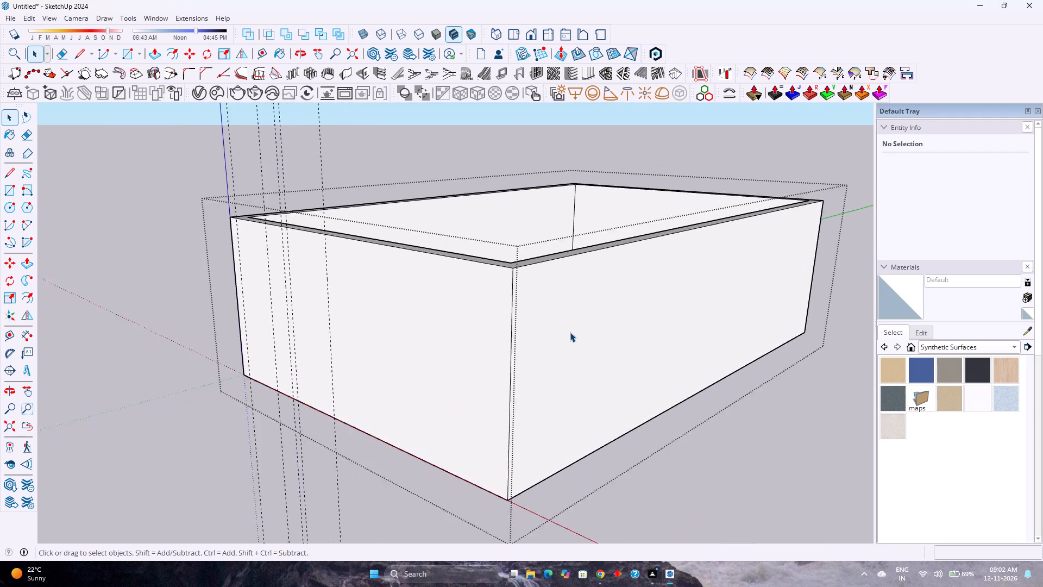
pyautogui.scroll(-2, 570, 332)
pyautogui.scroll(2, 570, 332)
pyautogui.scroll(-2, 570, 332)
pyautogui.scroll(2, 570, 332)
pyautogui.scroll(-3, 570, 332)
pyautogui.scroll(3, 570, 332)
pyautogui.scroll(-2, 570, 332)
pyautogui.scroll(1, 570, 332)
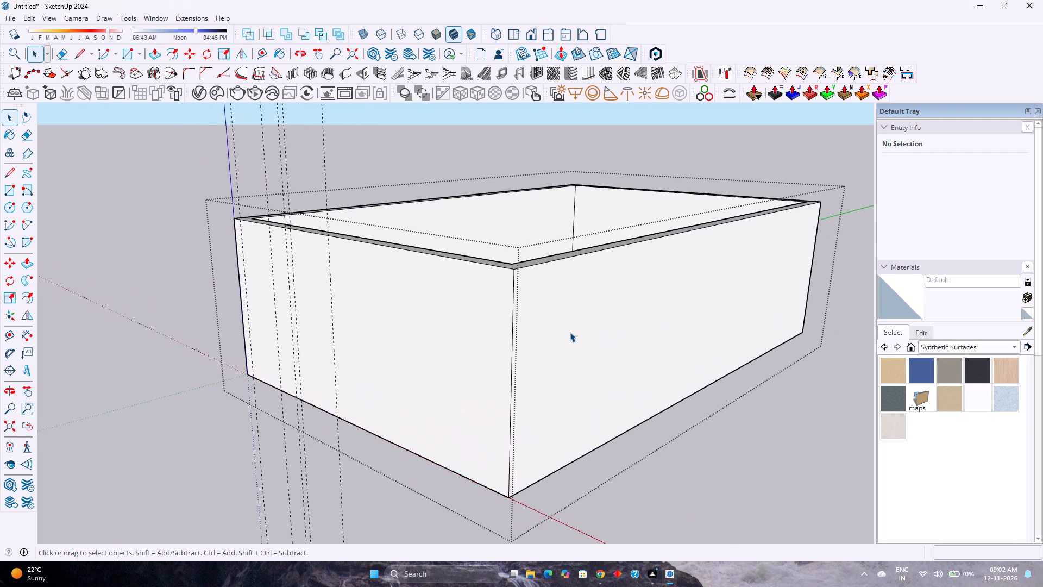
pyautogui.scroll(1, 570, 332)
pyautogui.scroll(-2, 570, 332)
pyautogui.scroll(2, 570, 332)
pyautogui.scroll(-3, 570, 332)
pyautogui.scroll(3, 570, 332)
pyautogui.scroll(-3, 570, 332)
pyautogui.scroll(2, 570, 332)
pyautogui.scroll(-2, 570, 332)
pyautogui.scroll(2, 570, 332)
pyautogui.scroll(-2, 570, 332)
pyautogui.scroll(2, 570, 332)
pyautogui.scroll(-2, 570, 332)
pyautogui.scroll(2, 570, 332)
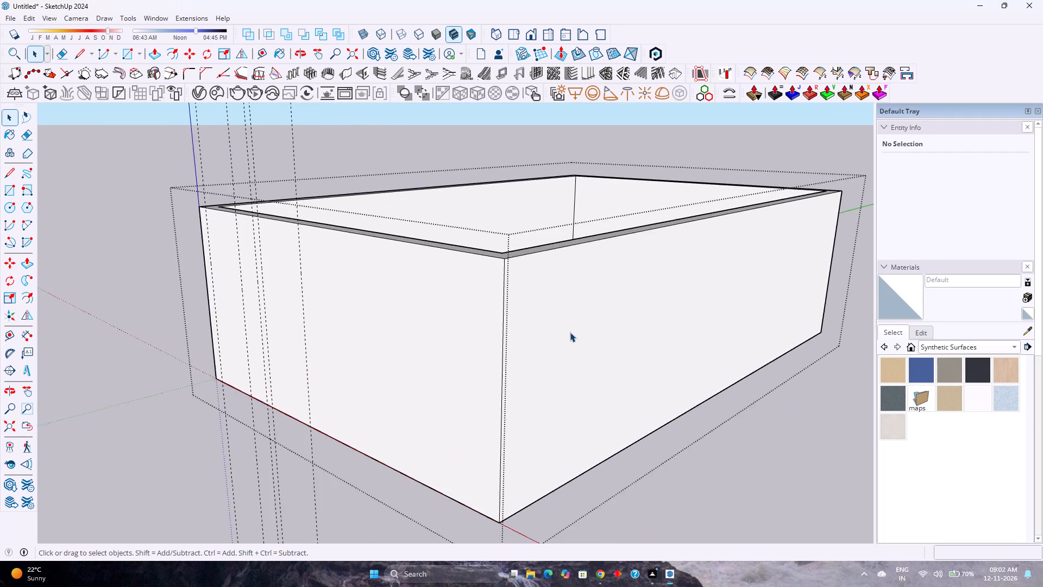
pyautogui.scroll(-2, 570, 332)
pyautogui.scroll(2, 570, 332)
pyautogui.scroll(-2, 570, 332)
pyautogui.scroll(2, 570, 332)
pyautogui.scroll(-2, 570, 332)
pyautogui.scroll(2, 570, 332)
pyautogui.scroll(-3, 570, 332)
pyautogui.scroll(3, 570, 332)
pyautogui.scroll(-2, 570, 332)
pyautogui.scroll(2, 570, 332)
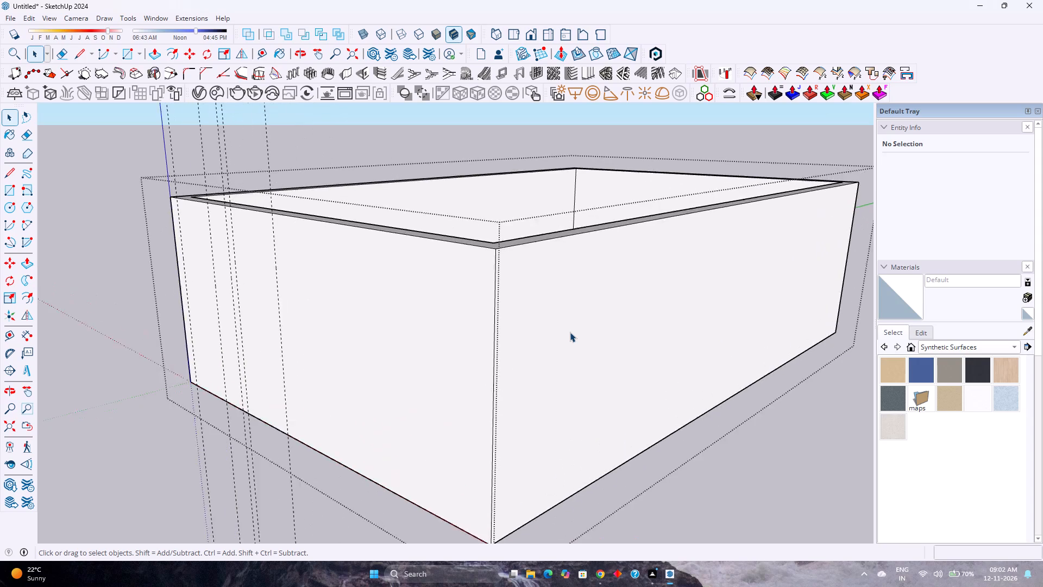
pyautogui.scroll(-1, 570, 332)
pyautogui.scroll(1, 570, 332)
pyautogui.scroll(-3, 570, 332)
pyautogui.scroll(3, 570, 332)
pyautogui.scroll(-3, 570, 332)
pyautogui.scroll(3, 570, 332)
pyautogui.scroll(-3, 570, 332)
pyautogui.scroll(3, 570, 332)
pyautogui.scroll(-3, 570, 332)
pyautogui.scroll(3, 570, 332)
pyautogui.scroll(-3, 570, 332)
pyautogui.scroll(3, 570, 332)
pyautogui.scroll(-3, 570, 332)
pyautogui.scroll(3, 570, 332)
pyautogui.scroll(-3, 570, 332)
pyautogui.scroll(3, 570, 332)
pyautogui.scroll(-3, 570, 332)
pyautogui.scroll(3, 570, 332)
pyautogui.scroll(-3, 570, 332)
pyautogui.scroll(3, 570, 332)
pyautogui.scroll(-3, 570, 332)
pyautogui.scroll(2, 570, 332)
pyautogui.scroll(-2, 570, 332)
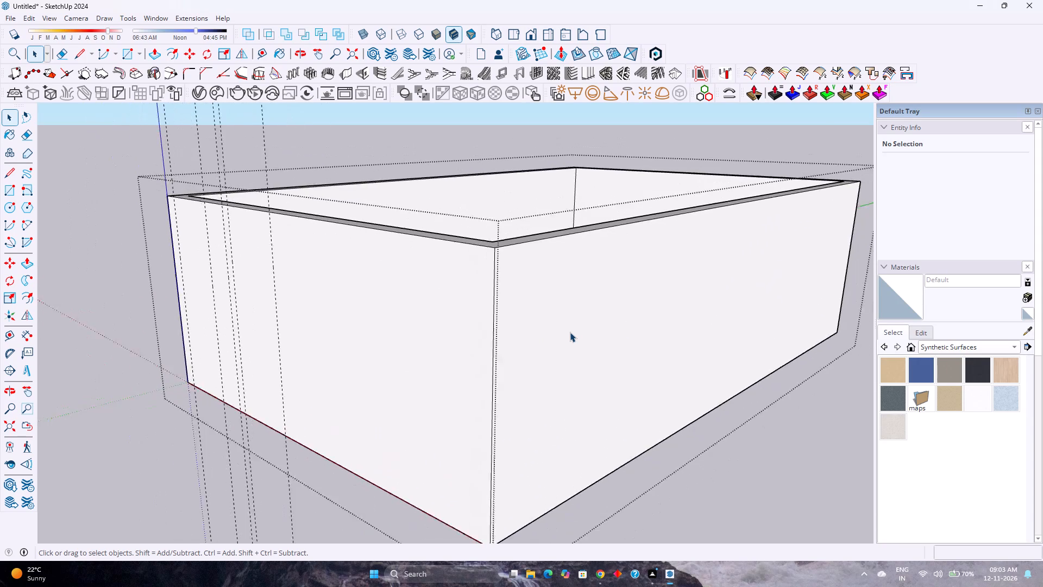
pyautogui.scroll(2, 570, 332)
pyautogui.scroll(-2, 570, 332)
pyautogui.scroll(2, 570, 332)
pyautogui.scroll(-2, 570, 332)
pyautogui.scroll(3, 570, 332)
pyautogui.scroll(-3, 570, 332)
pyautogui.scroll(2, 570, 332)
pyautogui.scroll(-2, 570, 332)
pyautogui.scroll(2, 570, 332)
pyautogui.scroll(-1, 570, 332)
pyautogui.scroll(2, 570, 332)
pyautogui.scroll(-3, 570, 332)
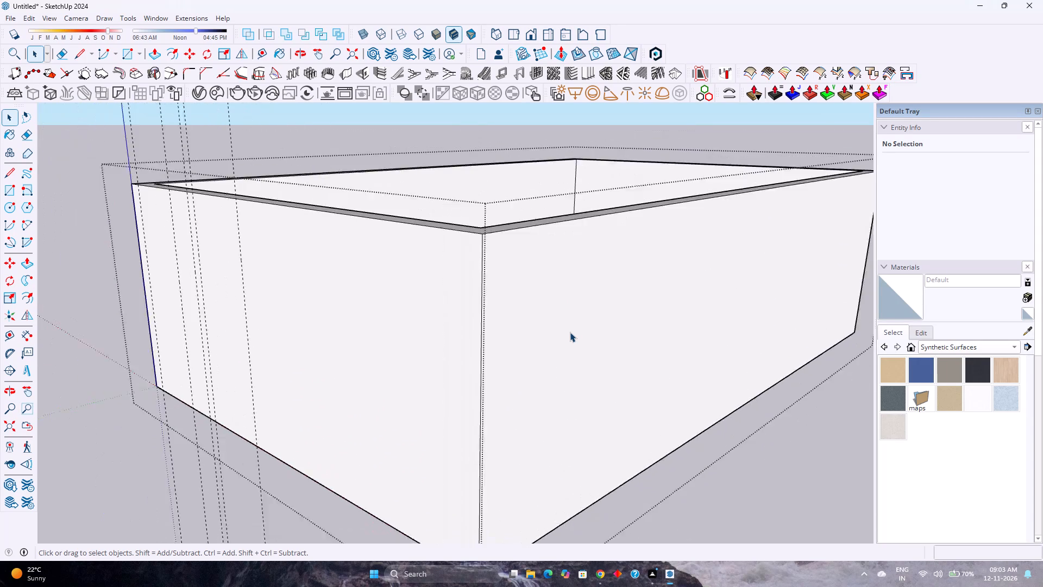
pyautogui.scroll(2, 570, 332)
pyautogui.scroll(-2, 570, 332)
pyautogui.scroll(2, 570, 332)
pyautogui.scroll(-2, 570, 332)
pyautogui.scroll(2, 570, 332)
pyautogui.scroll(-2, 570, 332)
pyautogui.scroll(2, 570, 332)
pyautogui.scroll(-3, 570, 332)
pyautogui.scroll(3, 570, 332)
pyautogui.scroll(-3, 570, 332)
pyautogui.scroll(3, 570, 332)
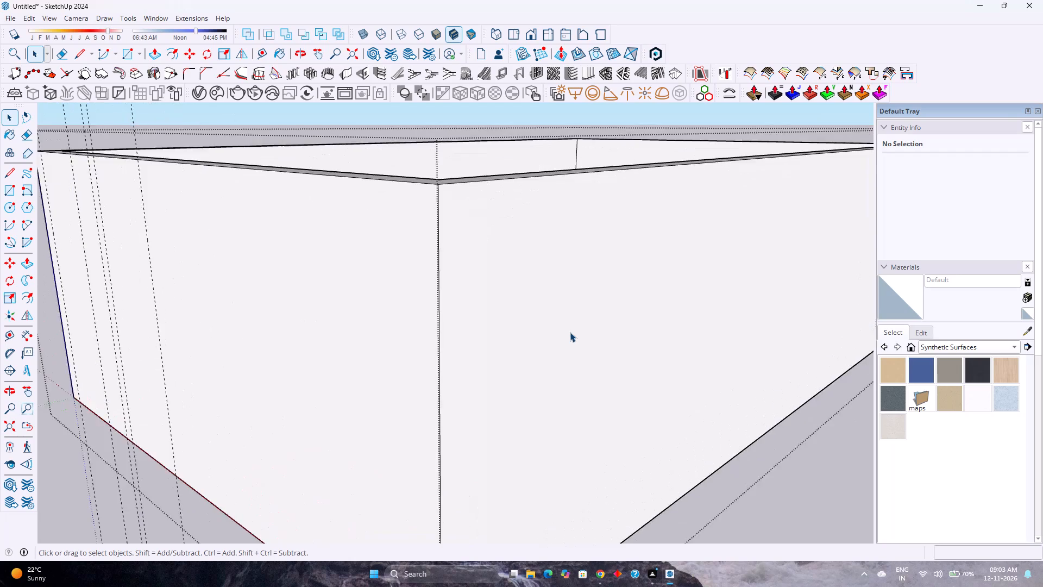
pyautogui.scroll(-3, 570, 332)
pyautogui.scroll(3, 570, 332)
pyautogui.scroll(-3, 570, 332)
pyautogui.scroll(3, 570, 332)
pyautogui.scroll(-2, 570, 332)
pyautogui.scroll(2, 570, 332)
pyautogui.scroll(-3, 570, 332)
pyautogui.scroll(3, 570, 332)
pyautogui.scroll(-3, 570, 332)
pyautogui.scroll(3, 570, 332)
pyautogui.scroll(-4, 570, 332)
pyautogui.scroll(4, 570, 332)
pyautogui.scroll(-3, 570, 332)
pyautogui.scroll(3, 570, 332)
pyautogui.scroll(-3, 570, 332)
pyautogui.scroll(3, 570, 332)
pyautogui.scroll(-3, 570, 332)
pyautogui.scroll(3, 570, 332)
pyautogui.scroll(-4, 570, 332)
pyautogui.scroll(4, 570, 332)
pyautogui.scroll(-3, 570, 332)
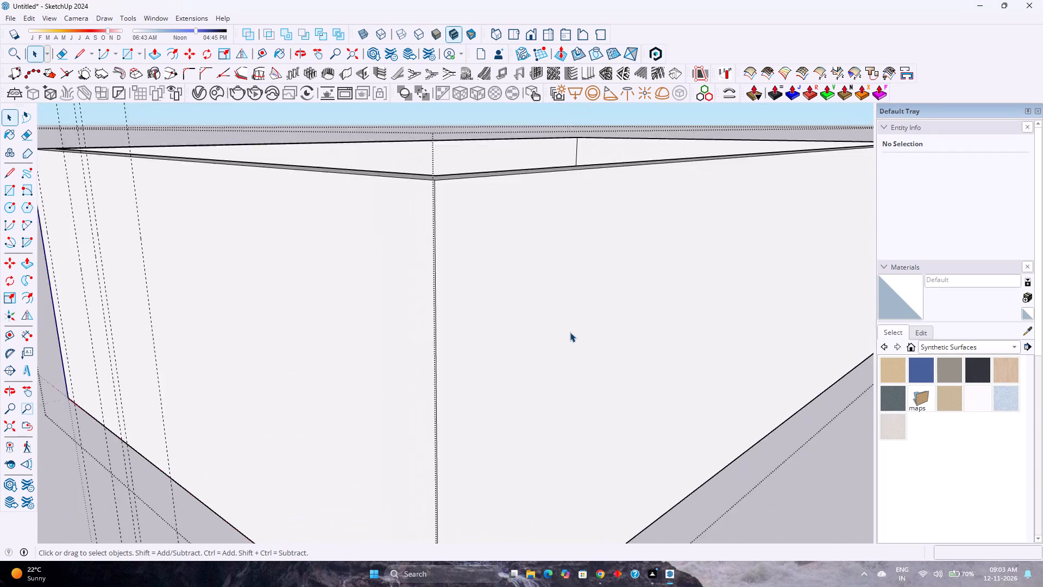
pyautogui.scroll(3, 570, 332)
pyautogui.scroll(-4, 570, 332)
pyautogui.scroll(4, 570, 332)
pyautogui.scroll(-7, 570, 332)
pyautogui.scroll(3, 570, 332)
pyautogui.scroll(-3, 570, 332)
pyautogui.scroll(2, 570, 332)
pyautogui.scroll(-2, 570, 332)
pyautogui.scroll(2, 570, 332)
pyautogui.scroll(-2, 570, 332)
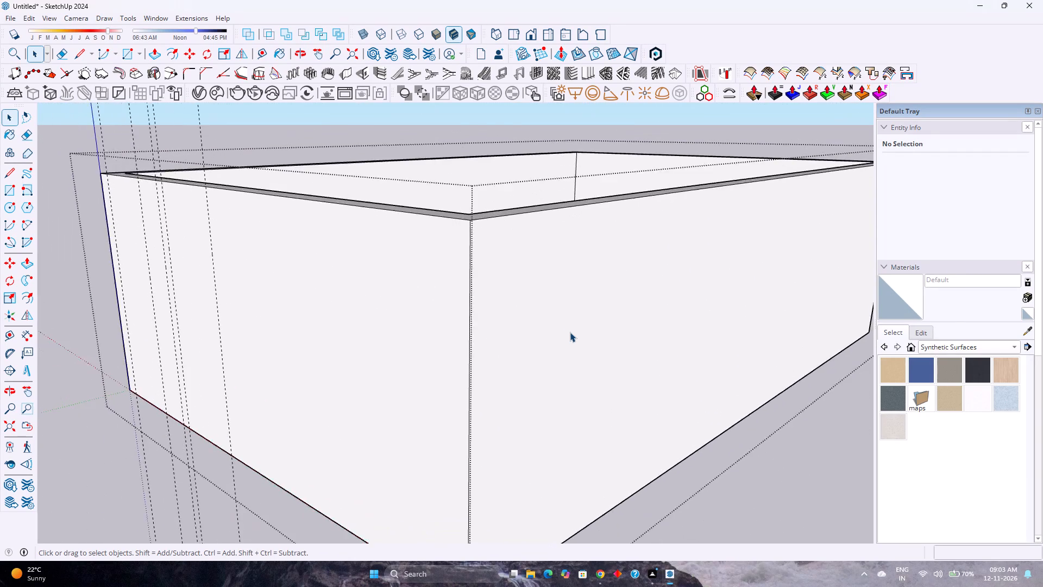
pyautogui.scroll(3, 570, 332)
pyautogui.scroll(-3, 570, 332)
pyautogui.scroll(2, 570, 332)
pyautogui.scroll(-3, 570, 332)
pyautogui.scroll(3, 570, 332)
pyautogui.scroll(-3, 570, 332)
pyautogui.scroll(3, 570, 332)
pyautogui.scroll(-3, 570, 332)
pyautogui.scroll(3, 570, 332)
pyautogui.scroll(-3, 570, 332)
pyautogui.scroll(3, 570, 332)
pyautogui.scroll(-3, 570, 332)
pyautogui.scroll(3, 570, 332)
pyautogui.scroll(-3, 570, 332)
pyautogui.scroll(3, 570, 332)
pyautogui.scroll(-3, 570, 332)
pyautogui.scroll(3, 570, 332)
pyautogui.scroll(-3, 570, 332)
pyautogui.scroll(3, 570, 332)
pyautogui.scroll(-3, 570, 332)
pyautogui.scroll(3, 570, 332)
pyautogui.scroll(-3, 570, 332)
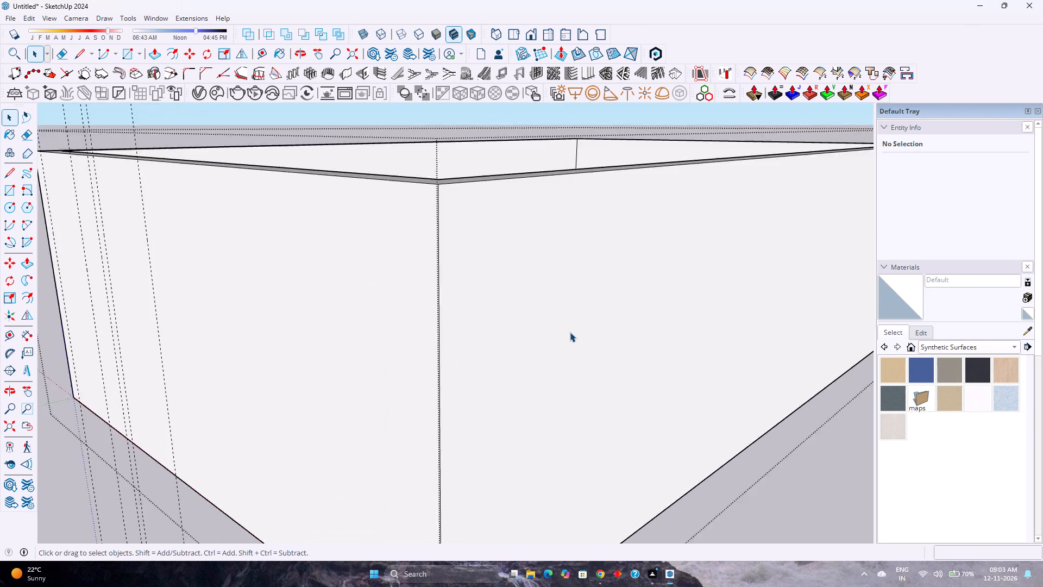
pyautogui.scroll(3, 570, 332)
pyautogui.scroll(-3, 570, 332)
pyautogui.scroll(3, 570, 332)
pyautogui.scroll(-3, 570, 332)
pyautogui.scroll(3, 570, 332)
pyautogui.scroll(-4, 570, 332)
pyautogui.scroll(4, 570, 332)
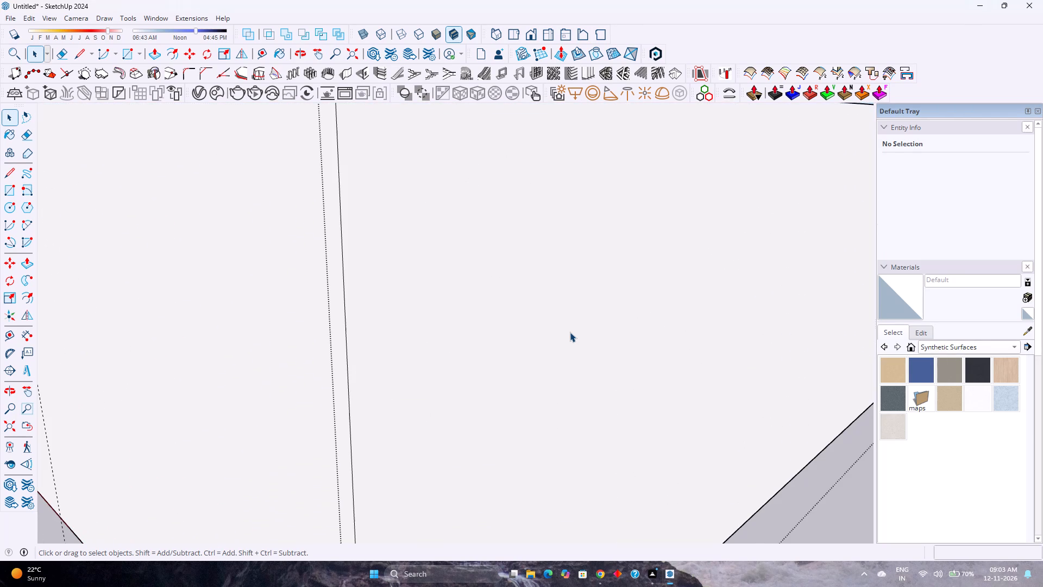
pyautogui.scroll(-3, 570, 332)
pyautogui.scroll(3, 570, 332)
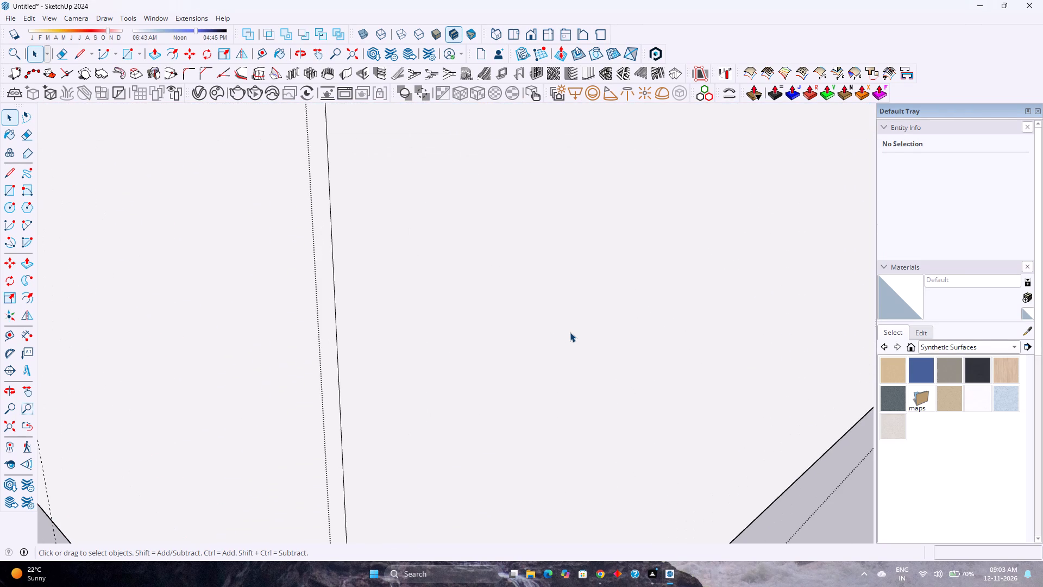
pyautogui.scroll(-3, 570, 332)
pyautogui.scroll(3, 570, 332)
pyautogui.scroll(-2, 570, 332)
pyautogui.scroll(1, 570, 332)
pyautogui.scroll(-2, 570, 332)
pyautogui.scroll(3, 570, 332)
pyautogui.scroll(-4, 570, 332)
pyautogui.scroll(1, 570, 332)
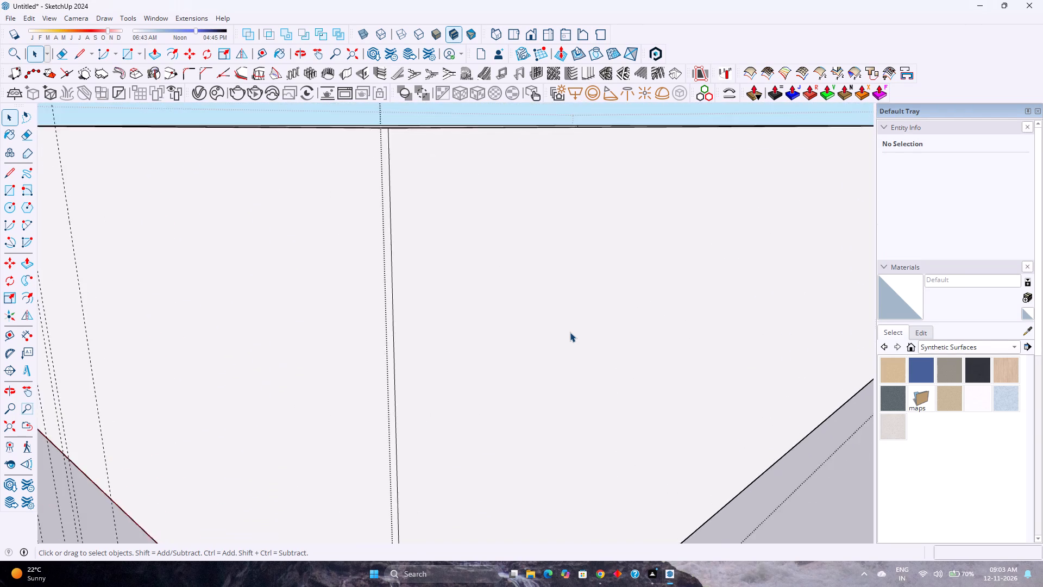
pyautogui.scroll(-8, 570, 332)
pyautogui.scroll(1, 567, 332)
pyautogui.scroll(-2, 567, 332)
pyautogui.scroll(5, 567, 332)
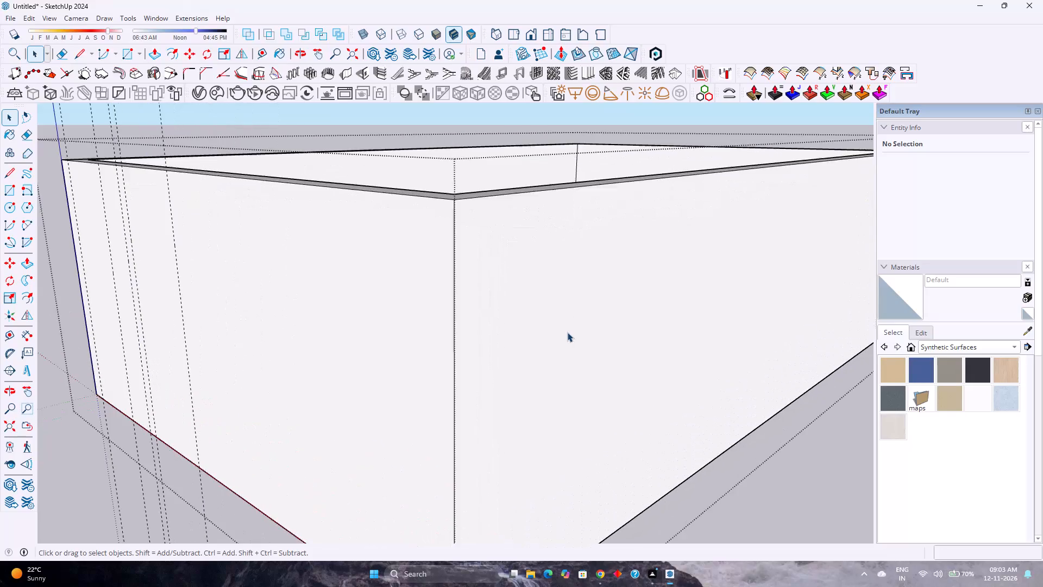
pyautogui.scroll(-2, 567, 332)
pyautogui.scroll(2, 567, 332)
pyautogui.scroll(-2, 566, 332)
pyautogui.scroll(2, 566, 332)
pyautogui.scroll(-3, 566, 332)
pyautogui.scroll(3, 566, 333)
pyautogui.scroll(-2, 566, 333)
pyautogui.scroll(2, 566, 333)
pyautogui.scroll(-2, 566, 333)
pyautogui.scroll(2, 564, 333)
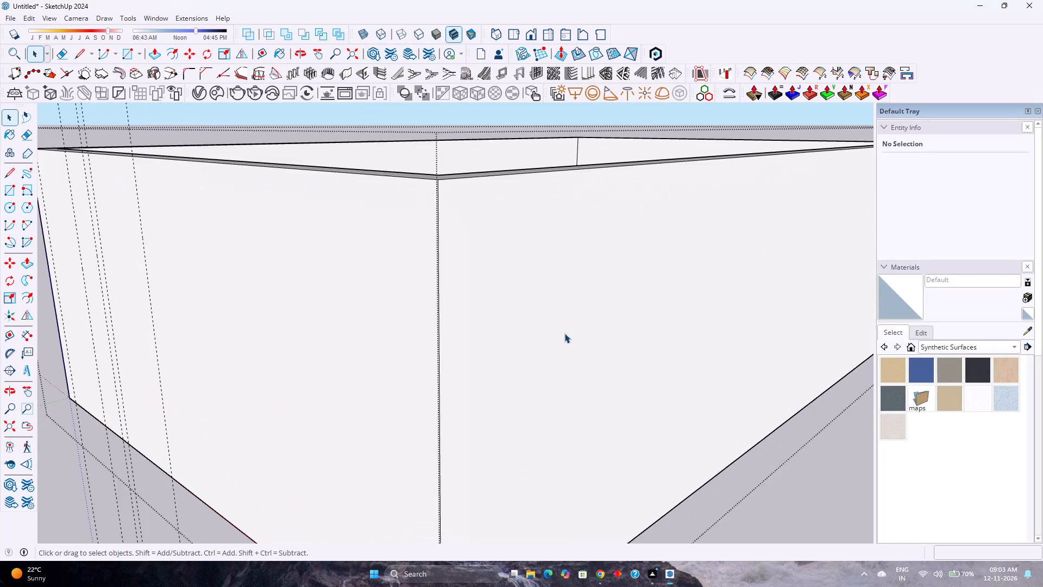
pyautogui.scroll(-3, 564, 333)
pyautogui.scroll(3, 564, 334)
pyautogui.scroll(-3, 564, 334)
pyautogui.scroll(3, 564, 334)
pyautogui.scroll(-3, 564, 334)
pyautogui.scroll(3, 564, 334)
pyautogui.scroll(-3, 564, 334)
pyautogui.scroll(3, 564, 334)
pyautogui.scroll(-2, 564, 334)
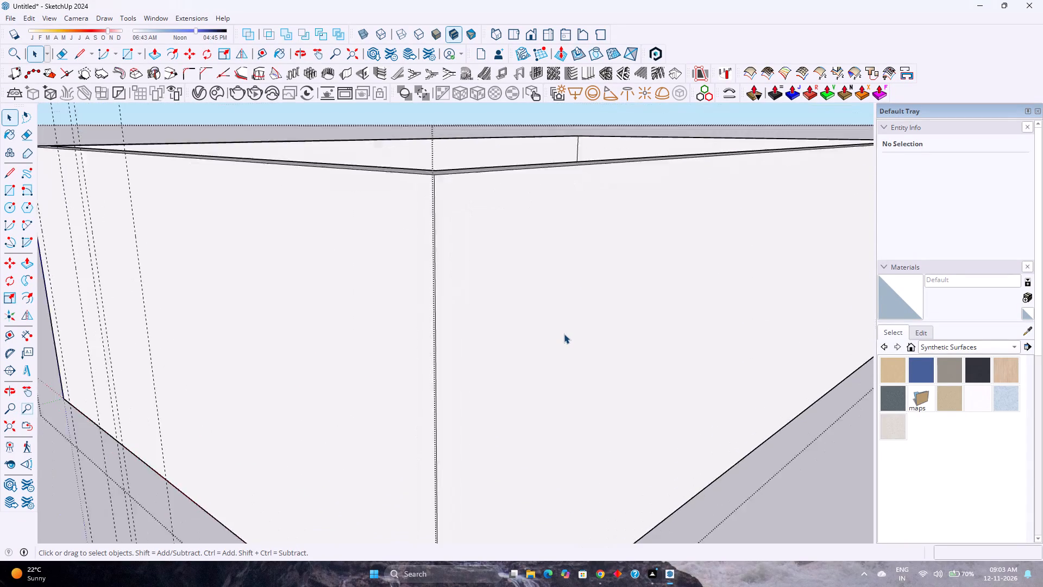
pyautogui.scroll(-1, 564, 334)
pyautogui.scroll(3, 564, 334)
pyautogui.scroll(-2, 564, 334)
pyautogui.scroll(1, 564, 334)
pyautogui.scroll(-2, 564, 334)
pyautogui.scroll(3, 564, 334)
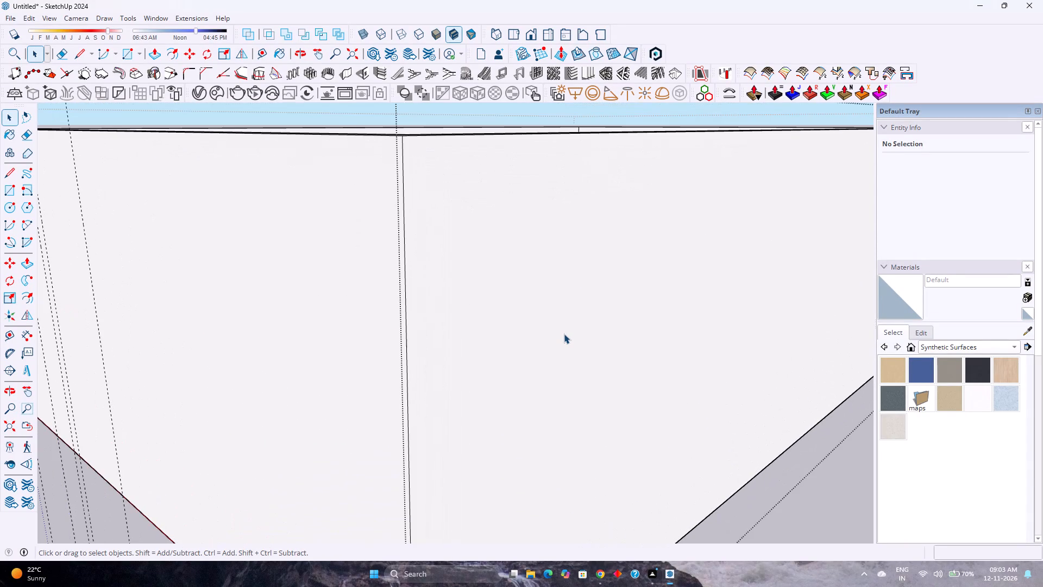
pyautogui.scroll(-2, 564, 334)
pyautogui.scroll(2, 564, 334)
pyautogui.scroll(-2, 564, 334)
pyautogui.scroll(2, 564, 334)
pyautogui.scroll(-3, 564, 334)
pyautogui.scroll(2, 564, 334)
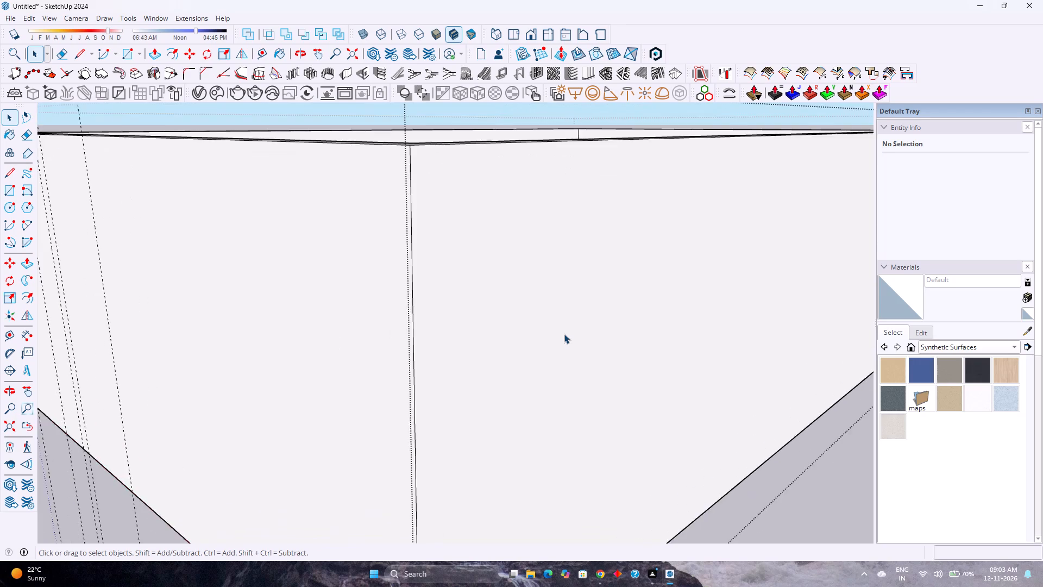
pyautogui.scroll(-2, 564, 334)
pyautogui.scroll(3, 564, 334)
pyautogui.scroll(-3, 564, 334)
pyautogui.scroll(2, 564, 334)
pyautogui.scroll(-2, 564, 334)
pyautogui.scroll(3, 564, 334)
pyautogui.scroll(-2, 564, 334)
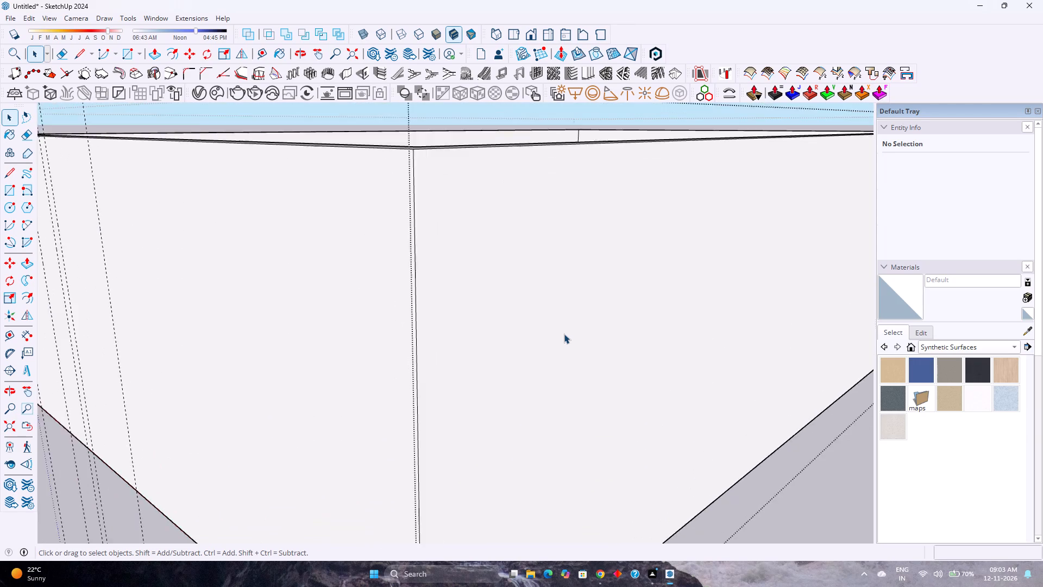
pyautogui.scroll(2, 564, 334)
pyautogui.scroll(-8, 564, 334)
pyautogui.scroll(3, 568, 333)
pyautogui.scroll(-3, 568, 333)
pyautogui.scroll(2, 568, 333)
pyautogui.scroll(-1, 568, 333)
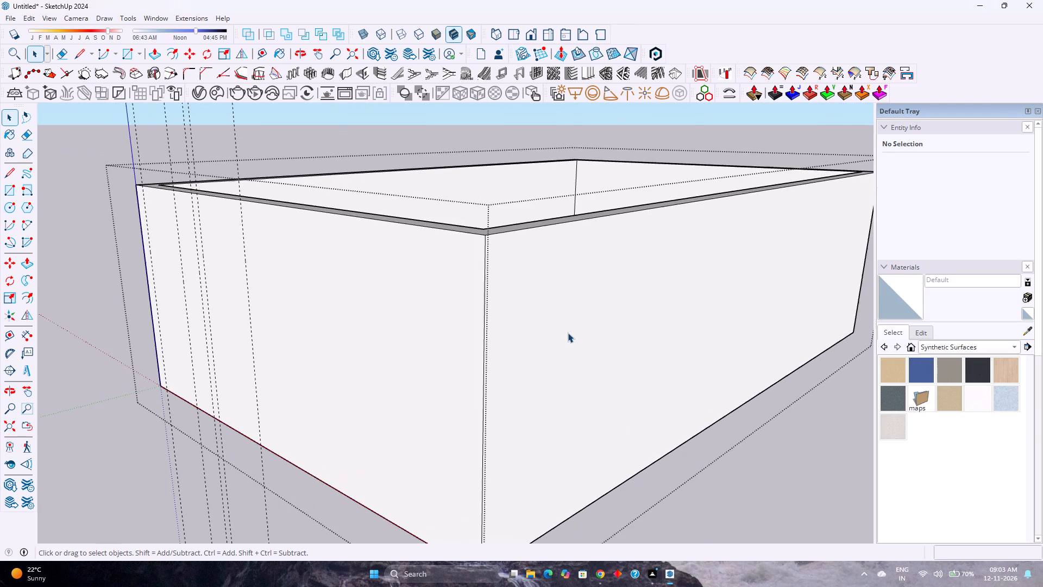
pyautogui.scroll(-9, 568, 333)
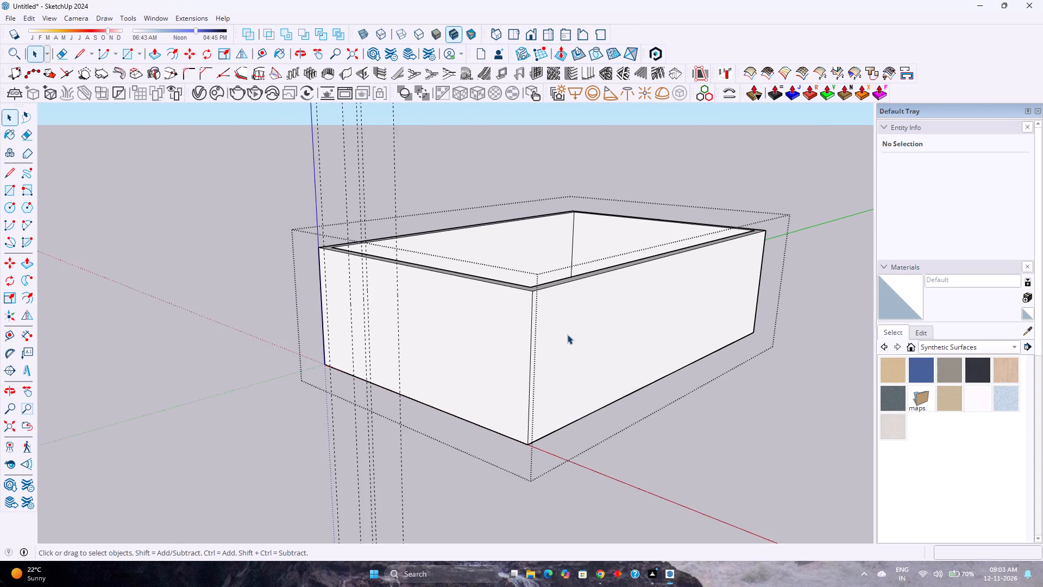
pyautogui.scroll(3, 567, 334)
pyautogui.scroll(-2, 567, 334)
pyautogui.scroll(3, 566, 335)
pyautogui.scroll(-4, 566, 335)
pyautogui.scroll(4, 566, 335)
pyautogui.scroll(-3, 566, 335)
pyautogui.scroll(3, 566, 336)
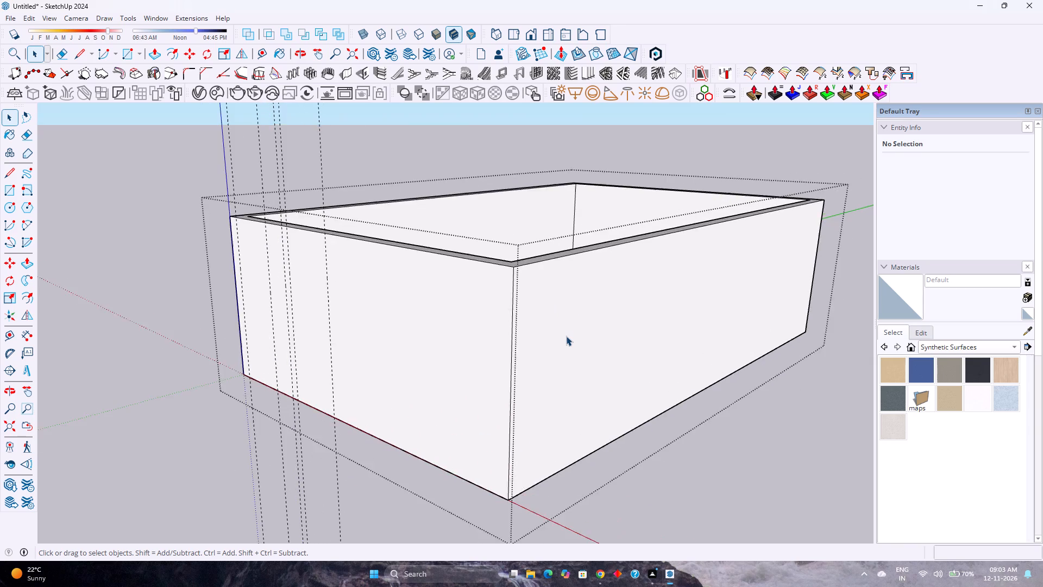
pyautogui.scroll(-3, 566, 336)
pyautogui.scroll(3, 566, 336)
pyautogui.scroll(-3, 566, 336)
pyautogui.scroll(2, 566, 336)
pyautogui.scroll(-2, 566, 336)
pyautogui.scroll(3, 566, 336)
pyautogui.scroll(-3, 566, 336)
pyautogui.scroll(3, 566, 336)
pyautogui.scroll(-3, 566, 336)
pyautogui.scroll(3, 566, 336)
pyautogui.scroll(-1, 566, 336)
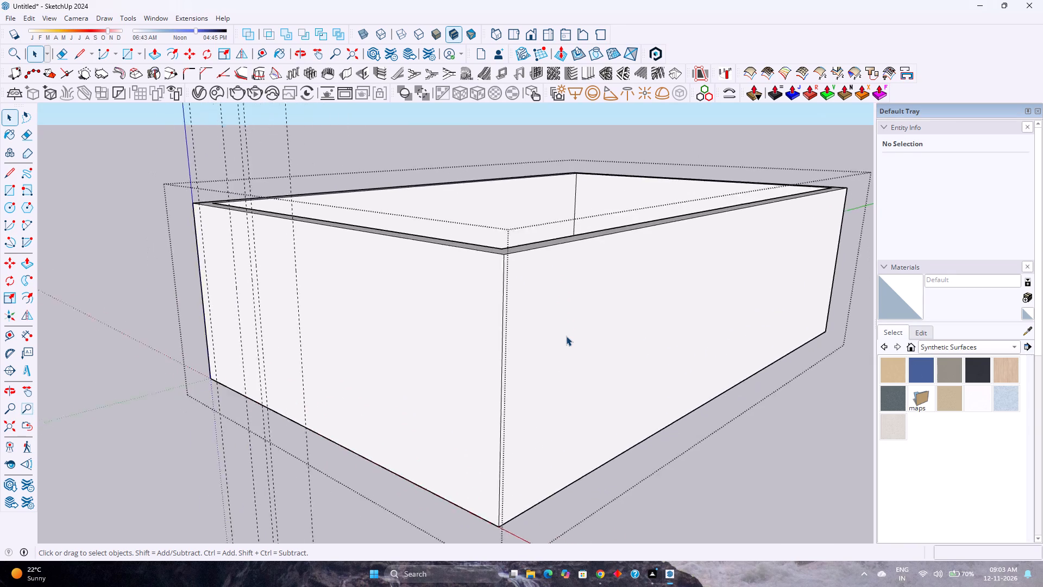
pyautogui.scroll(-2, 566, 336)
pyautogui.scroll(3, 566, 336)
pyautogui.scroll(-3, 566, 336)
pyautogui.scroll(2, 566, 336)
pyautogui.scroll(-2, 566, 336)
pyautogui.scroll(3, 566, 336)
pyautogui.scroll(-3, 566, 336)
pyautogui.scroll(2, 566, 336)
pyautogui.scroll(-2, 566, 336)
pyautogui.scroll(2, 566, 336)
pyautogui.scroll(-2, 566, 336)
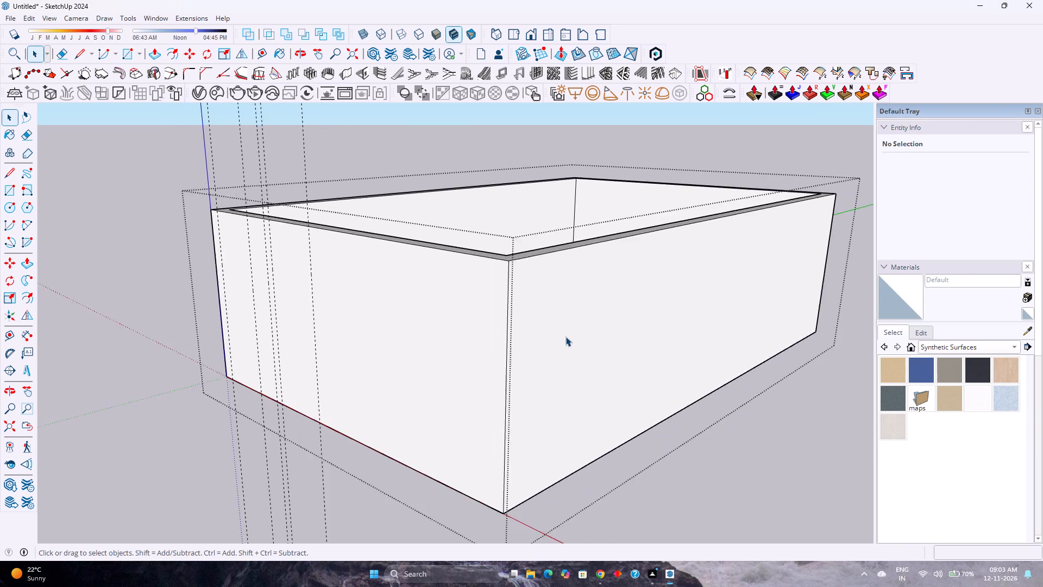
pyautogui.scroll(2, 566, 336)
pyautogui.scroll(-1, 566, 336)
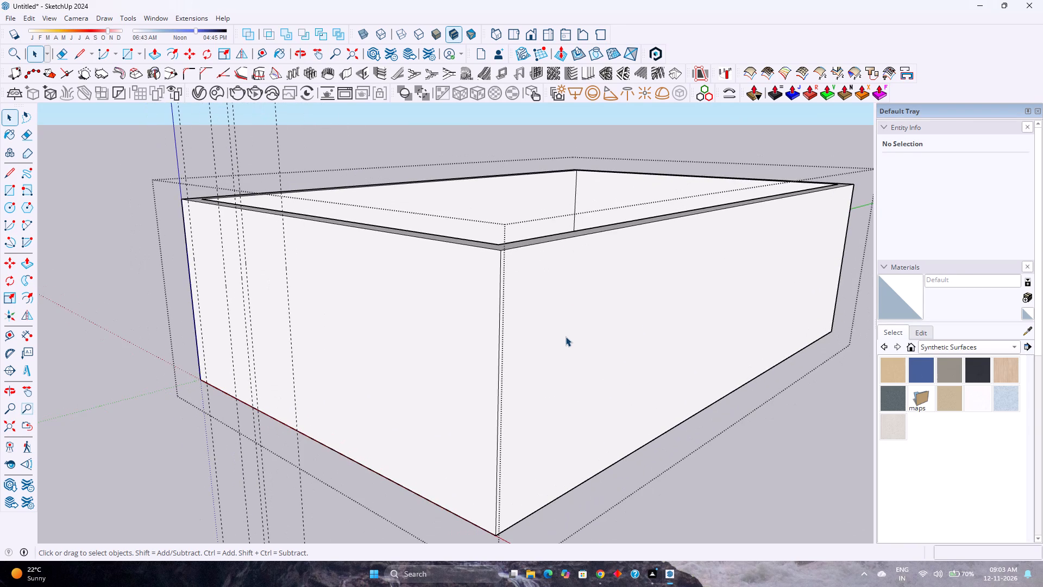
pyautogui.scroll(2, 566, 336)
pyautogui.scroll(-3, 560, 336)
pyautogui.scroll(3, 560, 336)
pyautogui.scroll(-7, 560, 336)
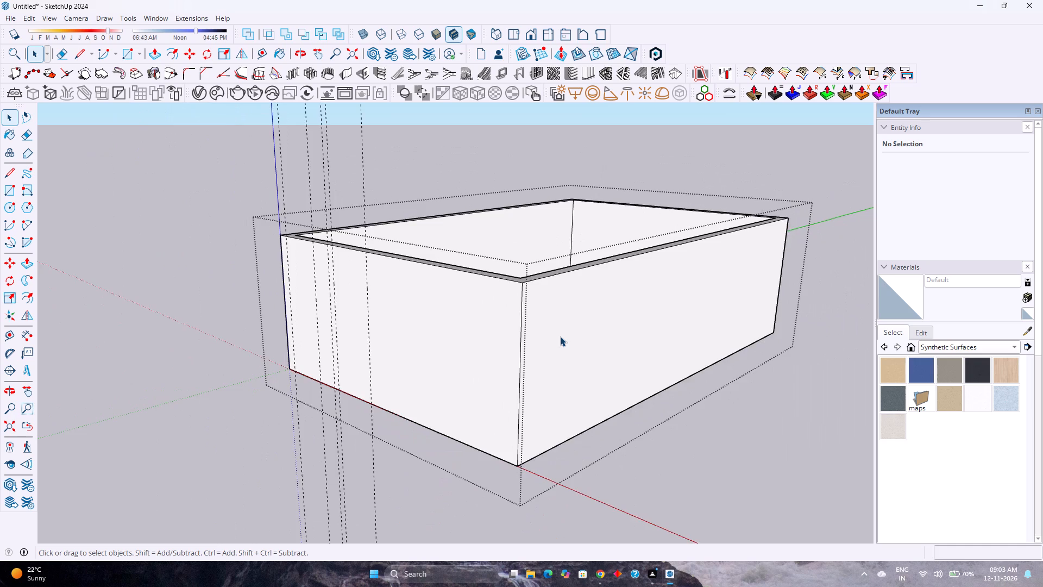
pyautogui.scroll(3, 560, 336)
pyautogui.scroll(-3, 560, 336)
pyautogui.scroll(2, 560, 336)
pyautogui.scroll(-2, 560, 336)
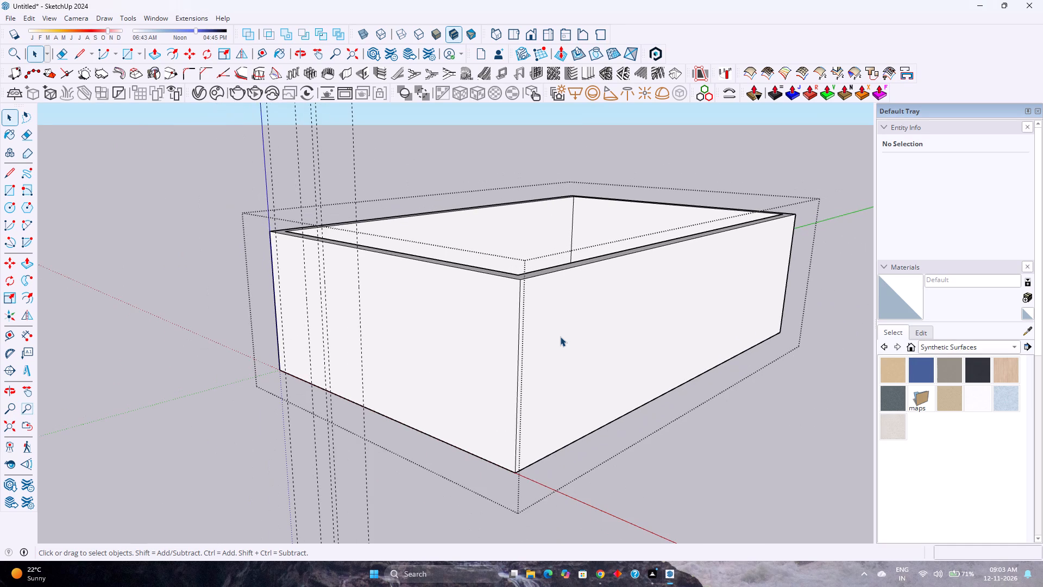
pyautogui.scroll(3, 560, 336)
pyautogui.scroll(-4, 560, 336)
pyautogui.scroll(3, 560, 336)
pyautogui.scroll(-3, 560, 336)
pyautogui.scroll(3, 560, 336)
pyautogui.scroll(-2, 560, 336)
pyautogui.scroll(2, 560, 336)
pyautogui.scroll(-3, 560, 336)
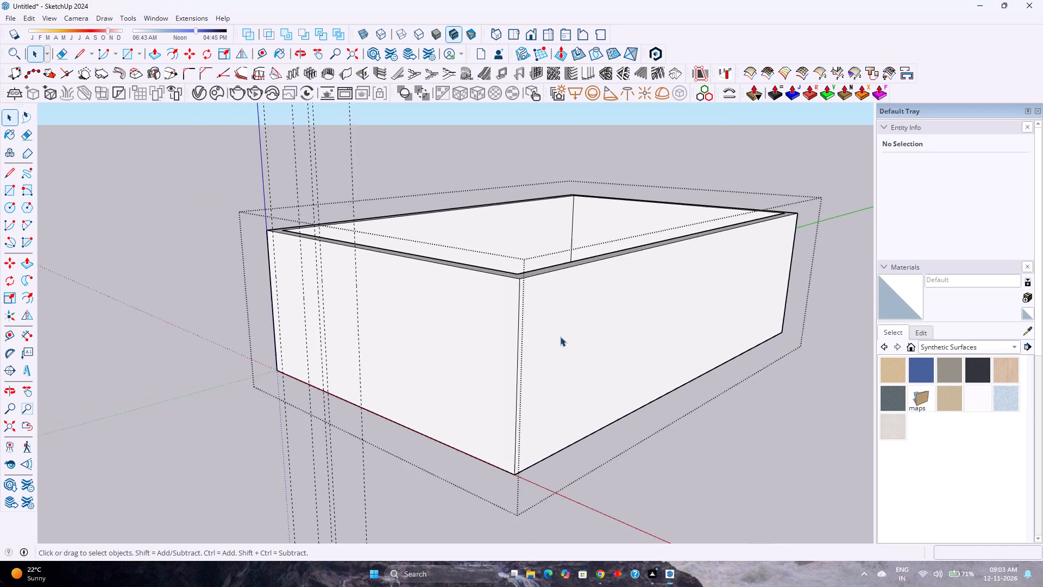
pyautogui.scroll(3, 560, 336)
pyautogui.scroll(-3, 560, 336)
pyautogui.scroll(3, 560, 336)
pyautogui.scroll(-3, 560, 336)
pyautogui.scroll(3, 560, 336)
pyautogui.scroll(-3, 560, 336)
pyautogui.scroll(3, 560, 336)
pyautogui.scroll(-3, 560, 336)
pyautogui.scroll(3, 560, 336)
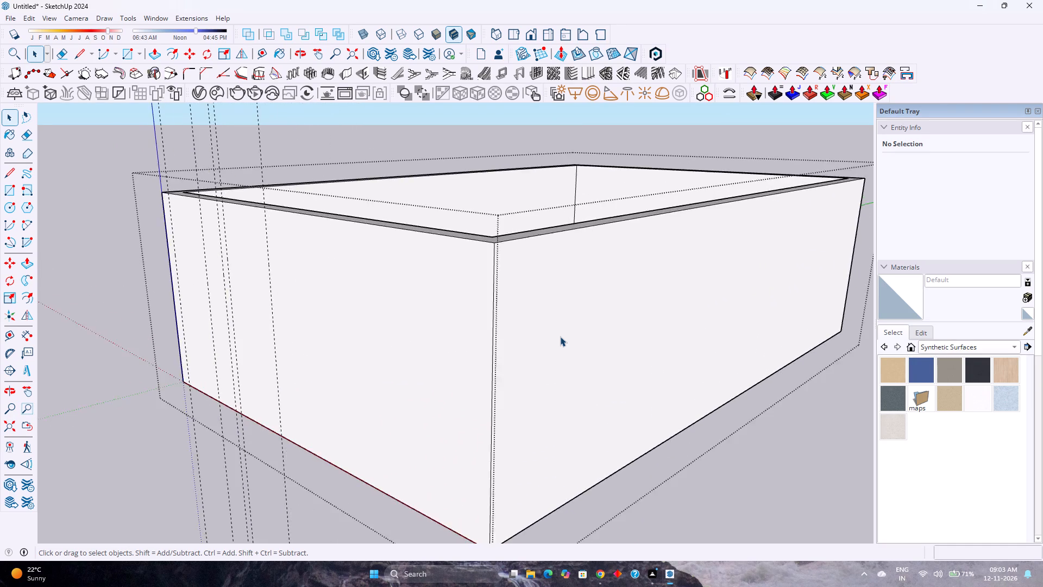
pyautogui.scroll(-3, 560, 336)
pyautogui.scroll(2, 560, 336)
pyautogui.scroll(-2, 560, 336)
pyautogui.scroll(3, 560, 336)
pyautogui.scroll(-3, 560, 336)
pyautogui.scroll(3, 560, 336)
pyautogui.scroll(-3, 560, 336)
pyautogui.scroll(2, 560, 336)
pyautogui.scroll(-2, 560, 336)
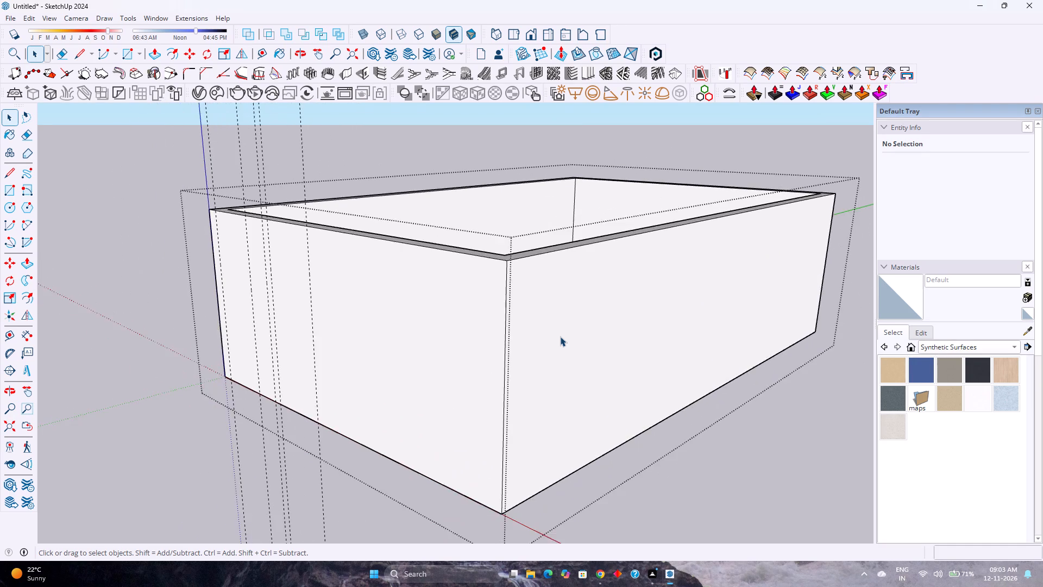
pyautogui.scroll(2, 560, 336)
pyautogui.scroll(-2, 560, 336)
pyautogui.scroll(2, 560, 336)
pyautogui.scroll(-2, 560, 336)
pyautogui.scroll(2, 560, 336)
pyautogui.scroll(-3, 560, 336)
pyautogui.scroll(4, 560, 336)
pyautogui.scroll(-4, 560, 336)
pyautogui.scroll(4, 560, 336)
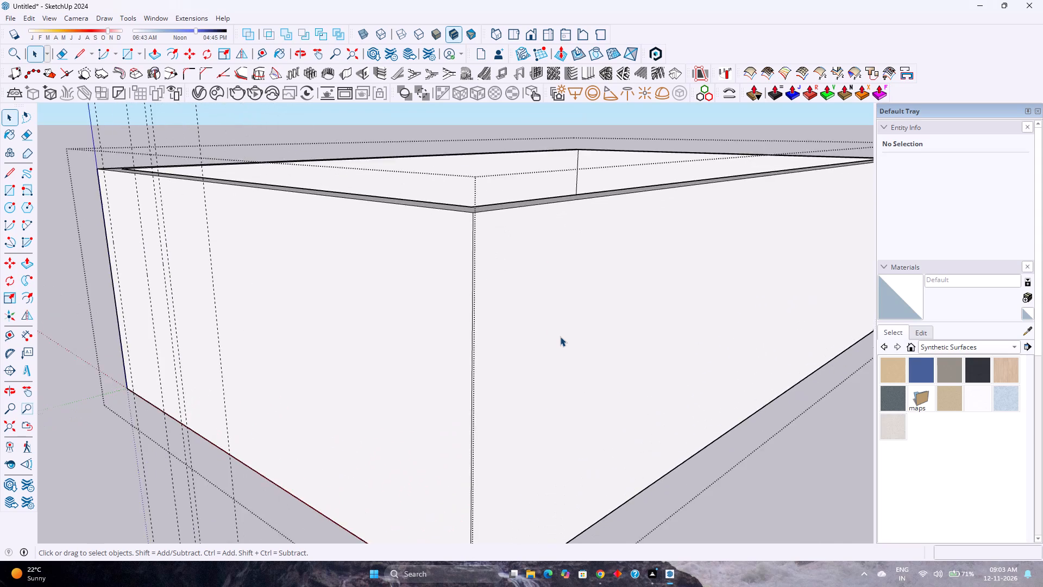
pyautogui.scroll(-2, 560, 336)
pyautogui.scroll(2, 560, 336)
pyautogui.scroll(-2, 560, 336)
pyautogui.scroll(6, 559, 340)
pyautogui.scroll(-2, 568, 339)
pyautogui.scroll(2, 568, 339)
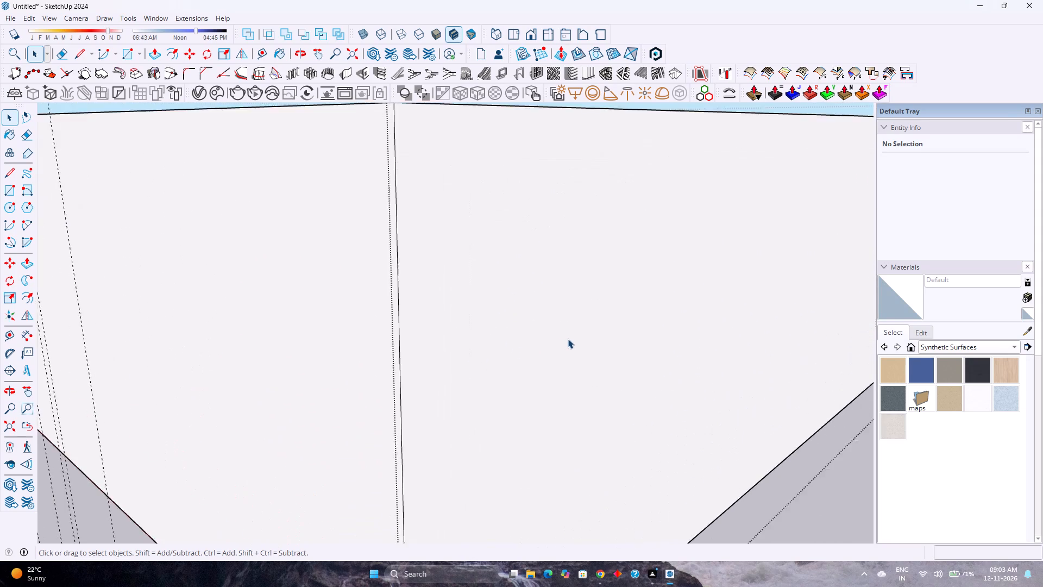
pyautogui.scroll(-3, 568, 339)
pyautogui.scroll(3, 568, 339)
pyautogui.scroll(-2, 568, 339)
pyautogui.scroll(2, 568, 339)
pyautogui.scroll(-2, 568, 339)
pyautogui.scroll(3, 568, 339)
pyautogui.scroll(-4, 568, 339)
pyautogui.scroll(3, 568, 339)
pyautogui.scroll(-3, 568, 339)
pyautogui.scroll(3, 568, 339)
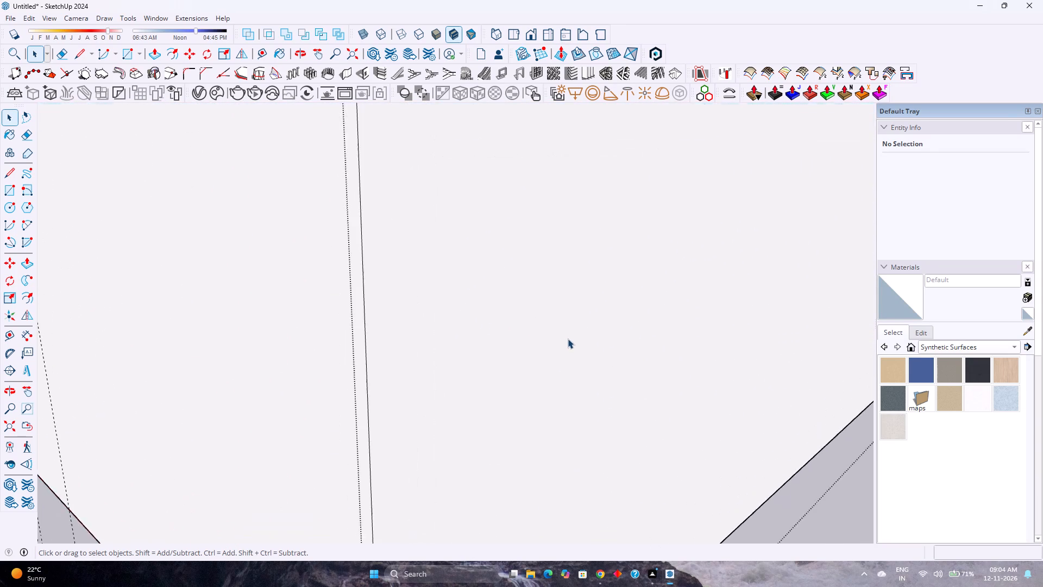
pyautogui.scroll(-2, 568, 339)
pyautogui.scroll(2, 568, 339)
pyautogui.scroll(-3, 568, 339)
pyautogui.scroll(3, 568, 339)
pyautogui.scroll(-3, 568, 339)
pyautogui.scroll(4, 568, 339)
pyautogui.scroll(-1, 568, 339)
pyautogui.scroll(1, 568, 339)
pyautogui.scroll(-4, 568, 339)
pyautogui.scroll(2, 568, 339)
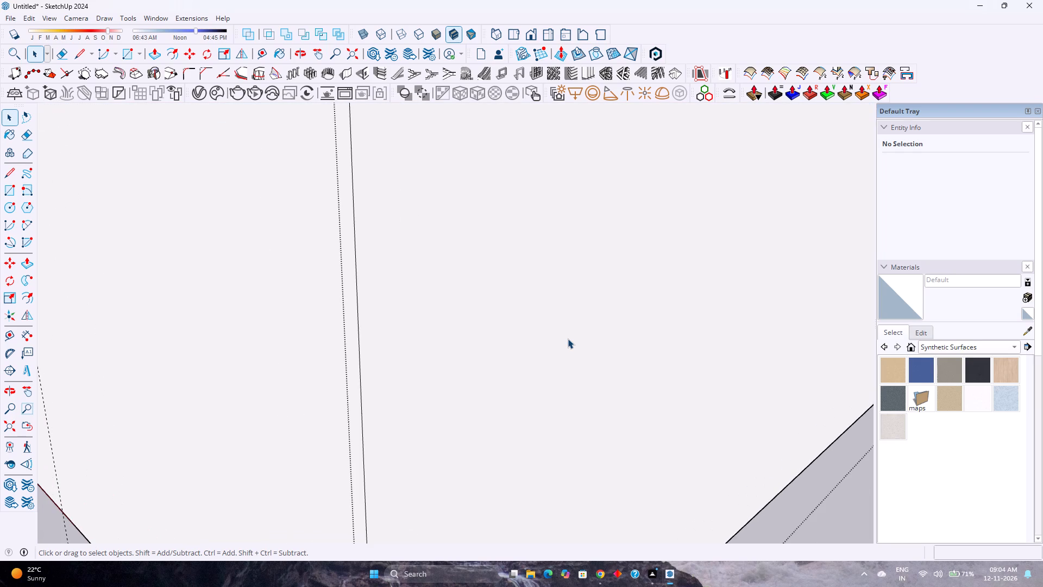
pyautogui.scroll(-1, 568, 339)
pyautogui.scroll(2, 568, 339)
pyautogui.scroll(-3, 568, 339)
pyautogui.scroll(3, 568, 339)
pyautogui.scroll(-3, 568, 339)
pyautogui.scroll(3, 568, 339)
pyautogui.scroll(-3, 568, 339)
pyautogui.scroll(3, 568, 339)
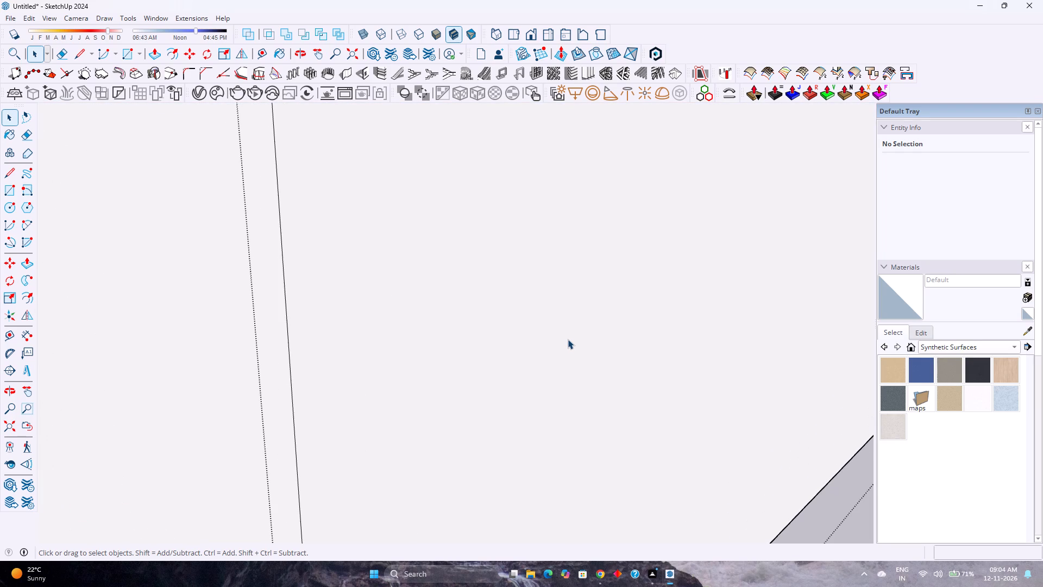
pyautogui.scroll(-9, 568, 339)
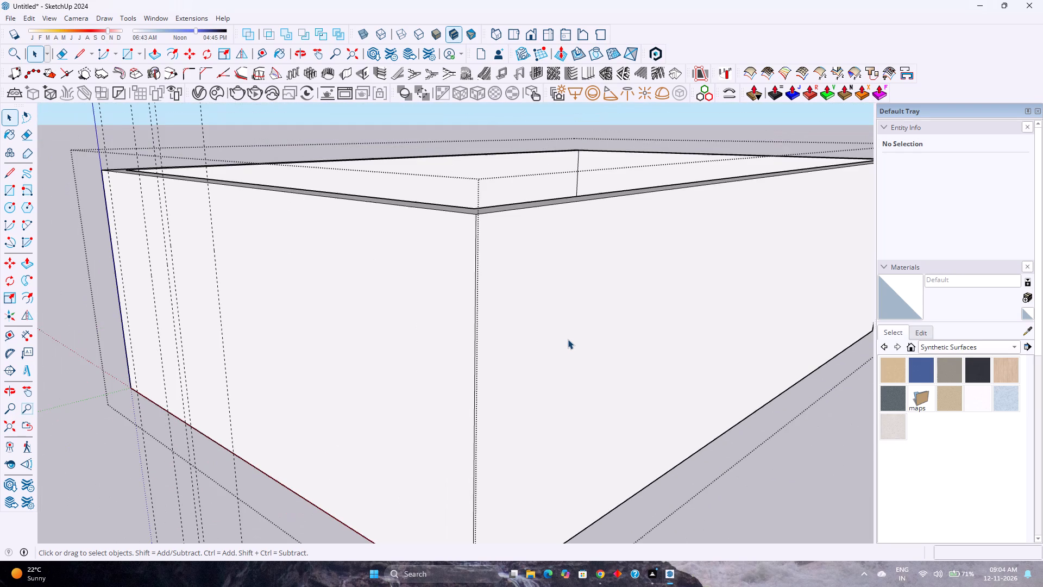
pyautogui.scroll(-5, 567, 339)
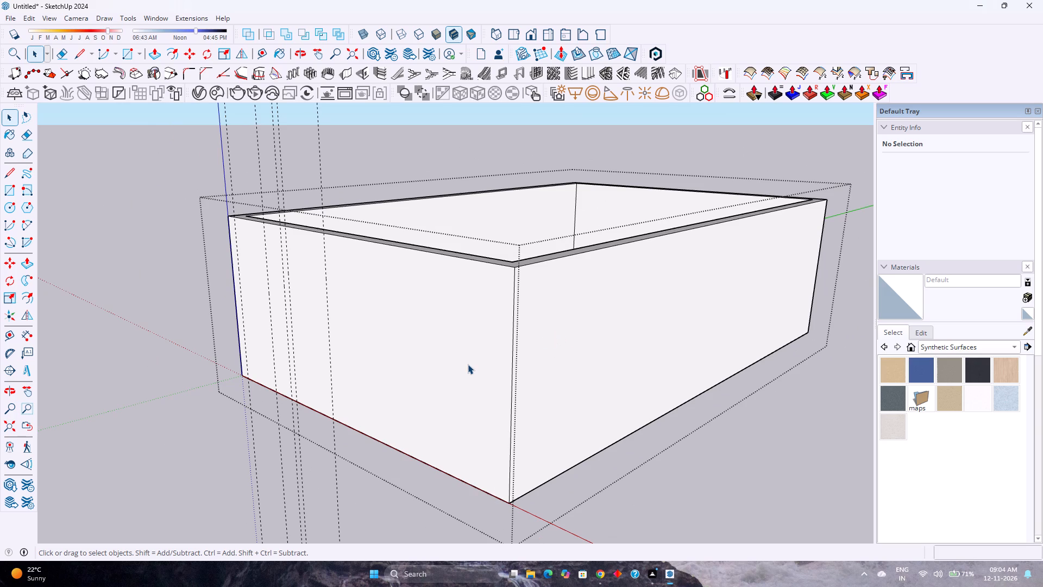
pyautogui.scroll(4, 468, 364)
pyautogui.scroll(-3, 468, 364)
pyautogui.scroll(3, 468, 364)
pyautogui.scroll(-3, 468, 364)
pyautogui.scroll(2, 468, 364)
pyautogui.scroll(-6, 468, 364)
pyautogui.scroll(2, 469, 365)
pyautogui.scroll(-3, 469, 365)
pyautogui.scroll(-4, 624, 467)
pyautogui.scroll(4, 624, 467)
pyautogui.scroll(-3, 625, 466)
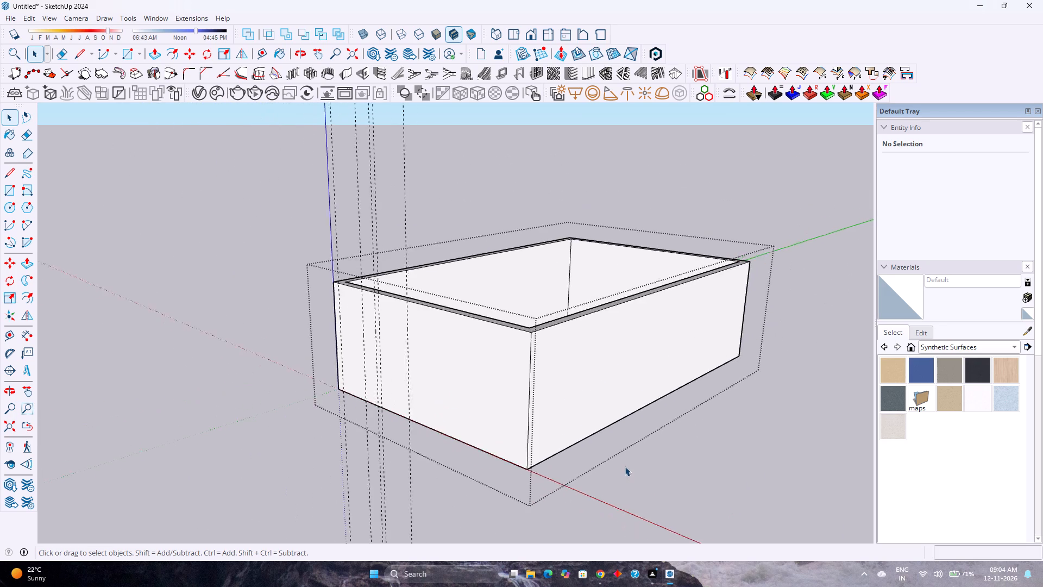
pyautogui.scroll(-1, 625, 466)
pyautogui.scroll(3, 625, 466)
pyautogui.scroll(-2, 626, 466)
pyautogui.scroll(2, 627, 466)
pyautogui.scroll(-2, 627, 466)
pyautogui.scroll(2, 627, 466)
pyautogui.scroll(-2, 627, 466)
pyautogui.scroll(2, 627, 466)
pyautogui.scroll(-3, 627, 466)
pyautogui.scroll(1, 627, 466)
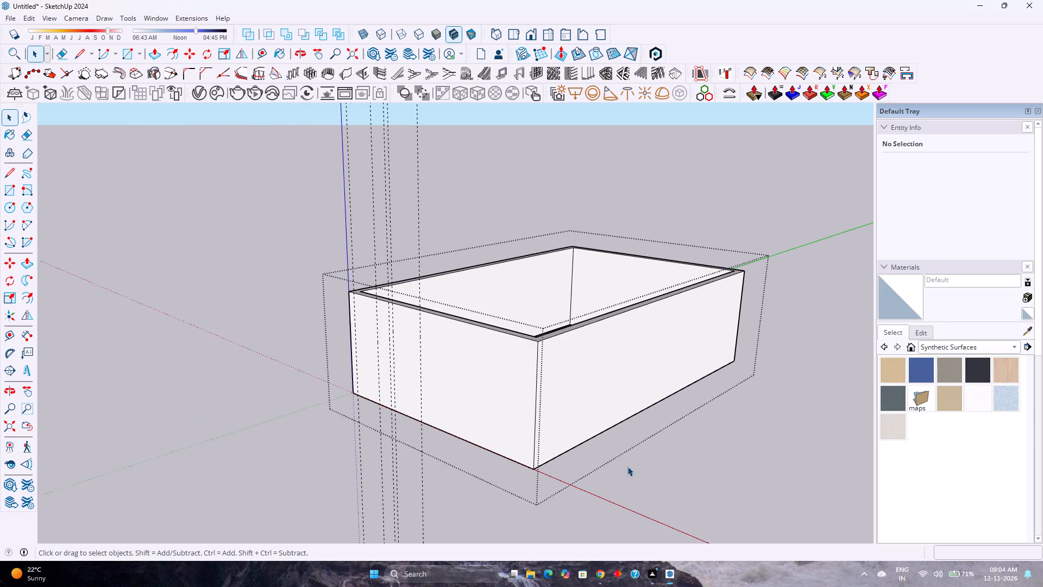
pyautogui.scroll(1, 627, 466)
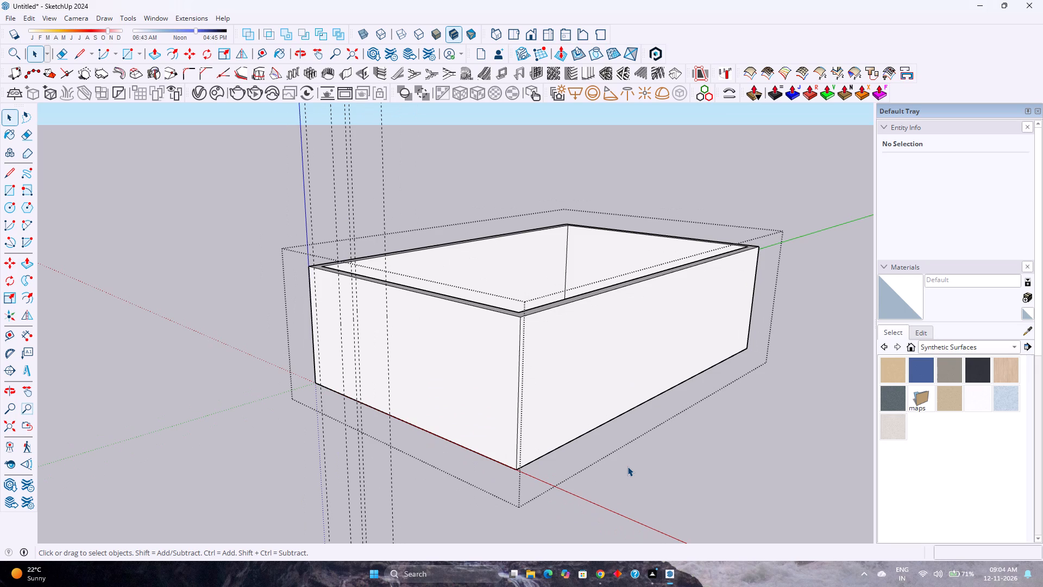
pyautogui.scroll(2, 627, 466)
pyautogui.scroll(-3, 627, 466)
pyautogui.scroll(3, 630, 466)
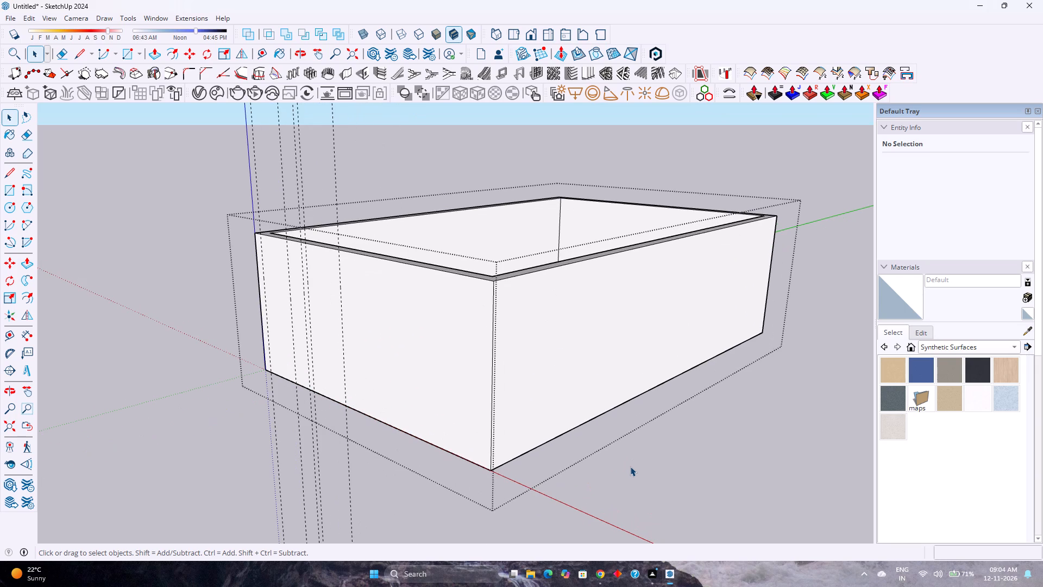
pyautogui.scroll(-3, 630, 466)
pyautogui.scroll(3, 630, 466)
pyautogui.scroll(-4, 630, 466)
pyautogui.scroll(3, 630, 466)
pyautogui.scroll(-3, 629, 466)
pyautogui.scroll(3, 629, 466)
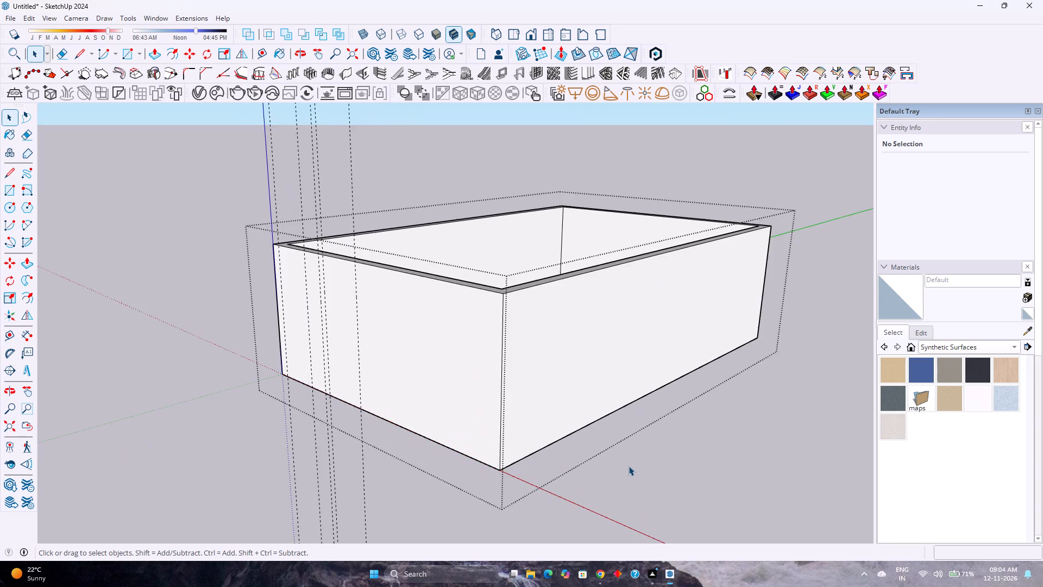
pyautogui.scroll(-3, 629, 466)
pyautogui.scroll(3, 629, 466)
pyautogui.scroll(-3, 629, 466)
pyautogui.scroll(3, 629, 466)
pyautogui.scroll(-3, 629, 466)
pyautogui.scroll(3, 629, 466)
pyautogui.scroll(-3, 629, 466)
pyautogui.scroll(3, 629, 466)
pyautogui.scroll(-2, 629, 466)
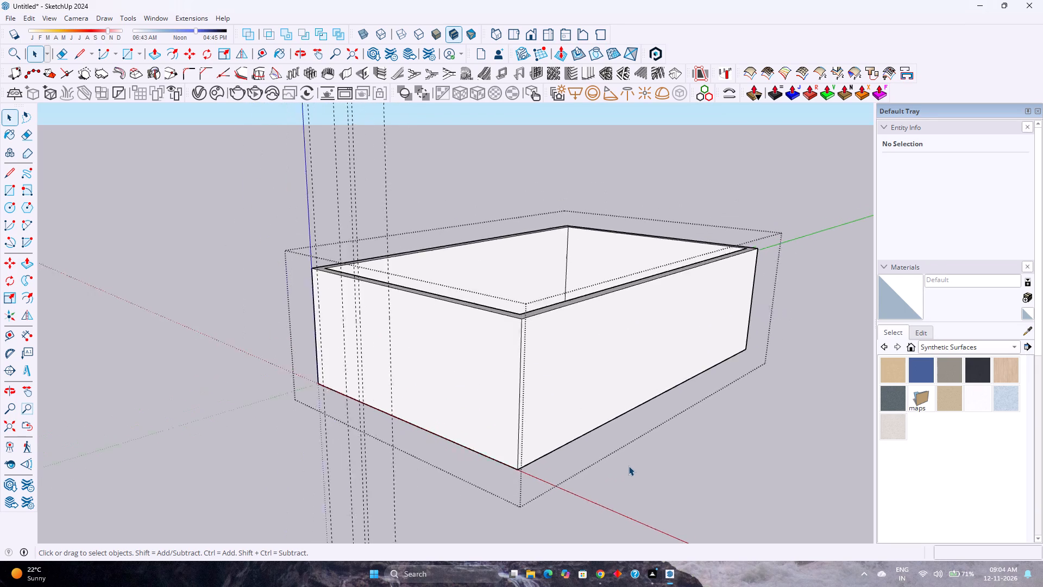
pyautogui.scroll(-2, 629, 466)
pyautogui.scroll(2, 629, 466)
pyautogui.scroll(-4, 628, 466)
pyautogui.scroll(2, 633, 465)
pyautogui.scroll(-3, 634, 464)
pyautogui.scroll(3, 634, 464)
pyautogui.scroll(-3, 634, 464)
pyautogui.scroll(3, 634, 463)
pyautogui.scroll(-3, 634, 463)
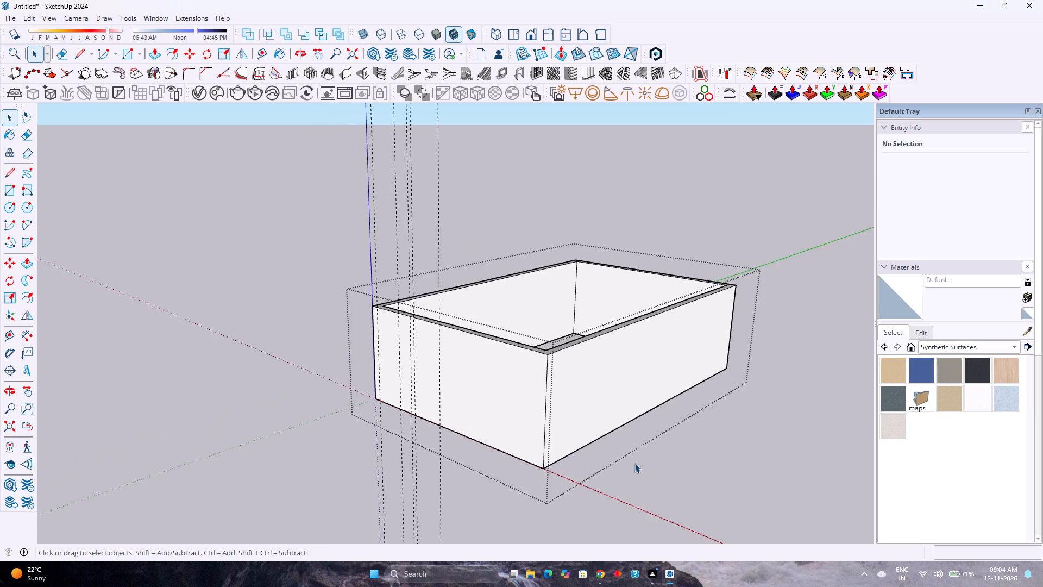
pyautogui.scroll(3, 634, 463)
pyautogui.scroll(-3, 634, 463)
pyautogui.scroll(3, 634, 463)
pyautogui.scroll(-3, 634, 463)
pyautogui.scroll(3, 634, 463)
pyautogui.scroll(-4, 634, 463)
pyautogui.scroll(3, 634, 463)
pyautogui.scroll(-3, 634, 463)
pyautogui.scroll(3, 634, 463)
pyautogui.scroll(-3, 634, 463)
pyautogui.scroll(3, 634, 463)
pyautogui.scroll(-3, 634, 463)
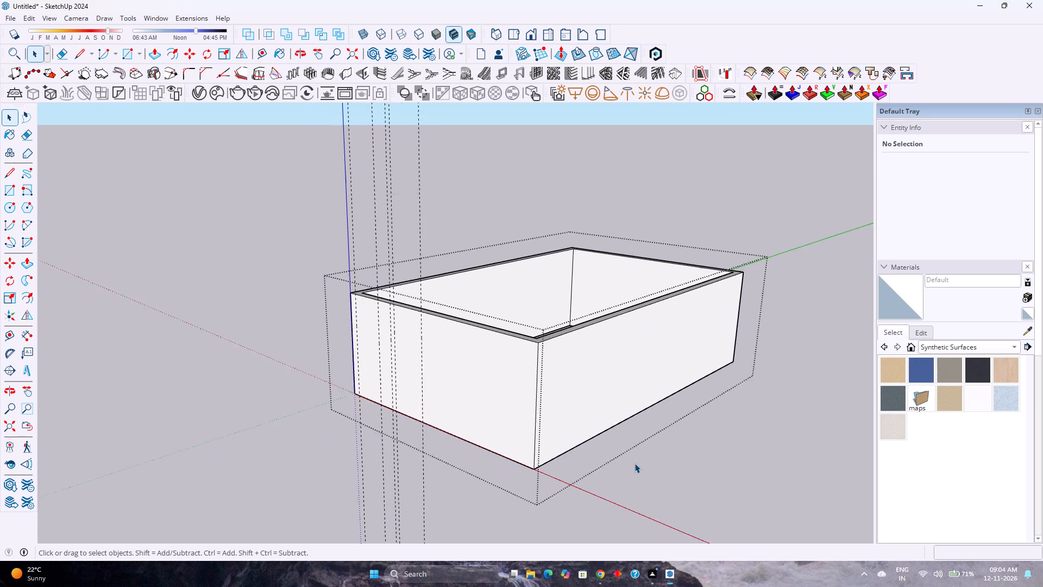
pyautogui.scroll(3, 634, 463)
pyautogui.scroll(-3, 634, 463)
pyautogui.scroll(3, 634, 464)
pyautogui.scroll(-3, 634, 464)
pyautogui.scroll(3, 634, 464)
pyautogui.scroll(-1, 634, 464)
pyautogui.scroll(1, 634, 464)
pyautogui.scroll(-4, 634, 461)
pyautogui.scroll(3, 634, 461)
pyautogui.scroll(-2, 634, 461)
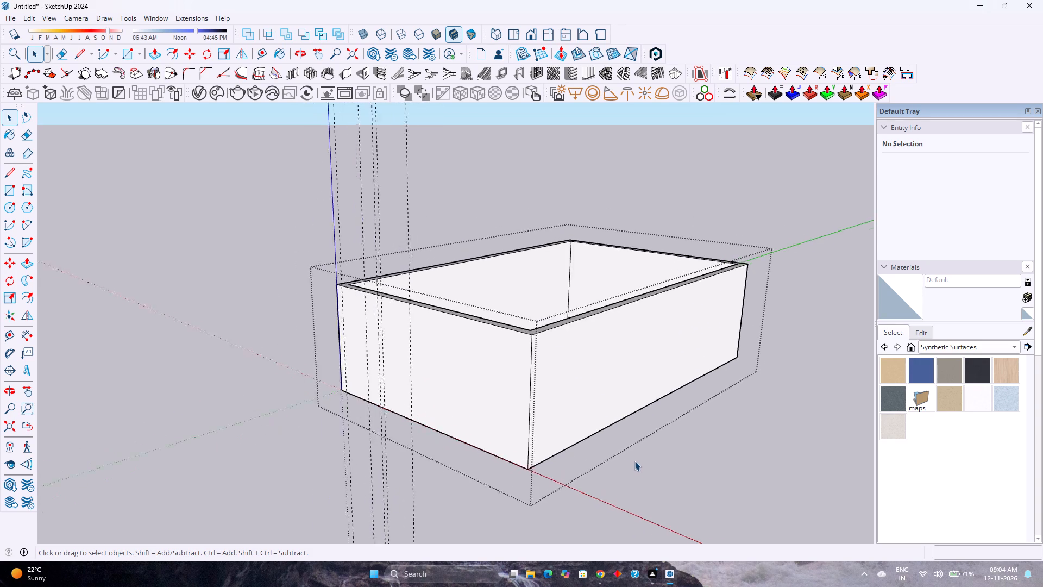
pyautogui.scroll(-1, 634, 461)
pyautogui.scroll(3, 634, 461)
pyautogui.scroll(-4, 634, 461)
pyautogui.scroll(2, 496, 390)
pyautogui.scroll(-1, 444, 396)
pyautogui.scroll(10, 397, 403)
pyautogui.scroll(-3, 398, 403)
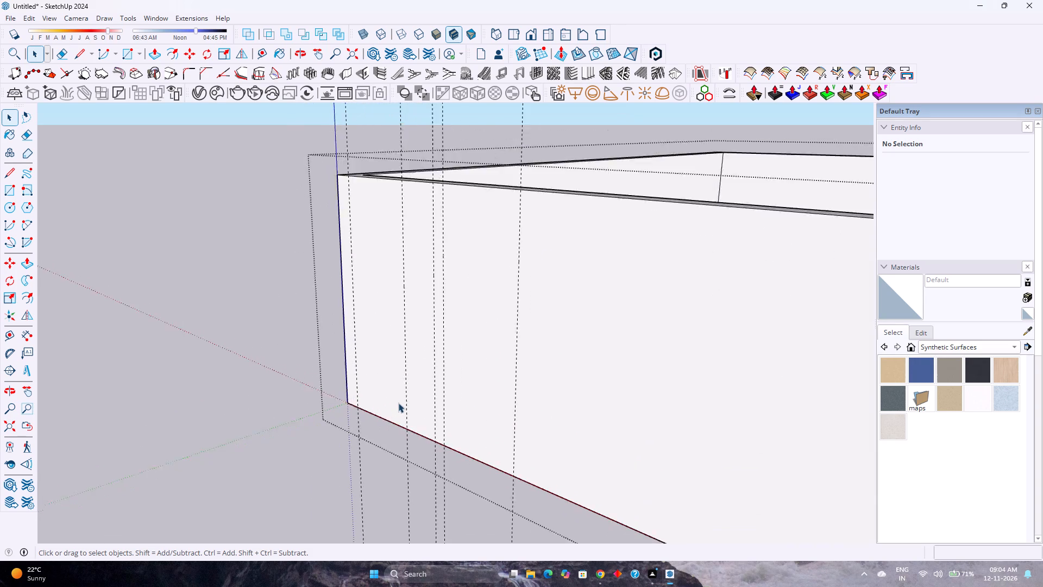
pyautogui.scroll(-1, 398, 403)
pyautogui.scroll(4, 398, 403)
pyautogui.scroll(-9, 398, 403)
# Select the outer face of the front wall that carries the vertical guides.
pyautogui.click(564, 401)
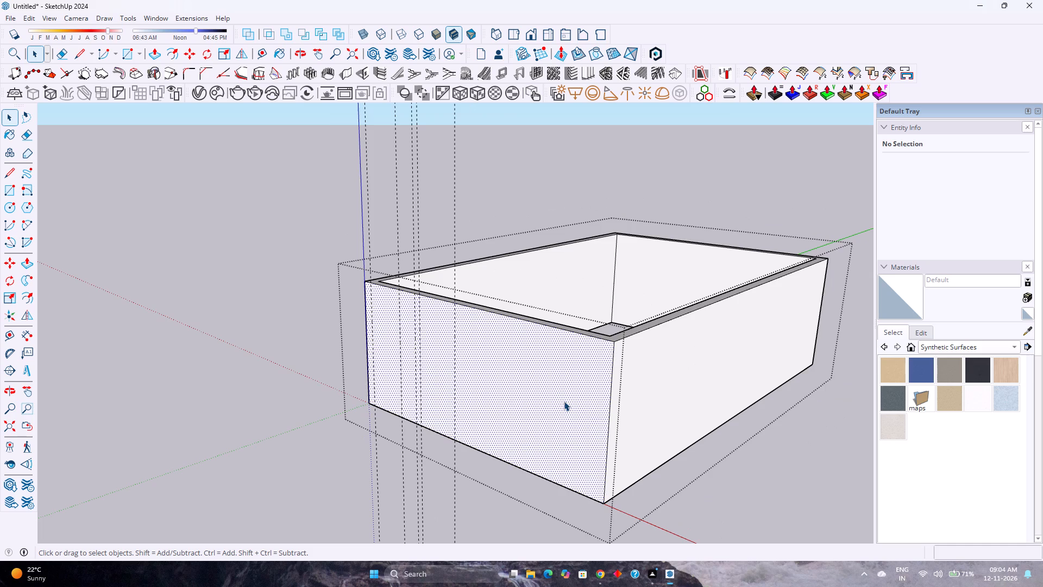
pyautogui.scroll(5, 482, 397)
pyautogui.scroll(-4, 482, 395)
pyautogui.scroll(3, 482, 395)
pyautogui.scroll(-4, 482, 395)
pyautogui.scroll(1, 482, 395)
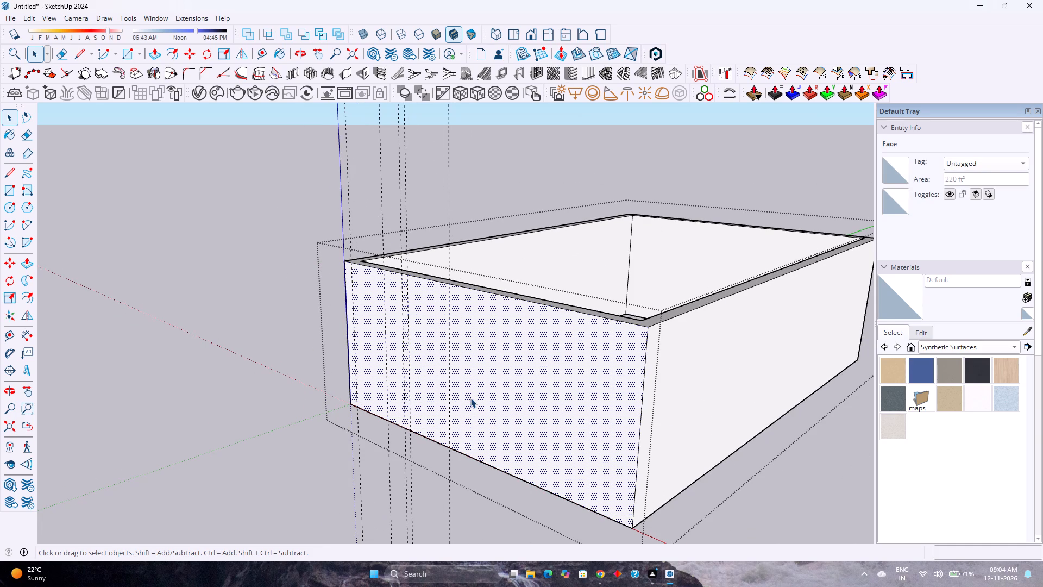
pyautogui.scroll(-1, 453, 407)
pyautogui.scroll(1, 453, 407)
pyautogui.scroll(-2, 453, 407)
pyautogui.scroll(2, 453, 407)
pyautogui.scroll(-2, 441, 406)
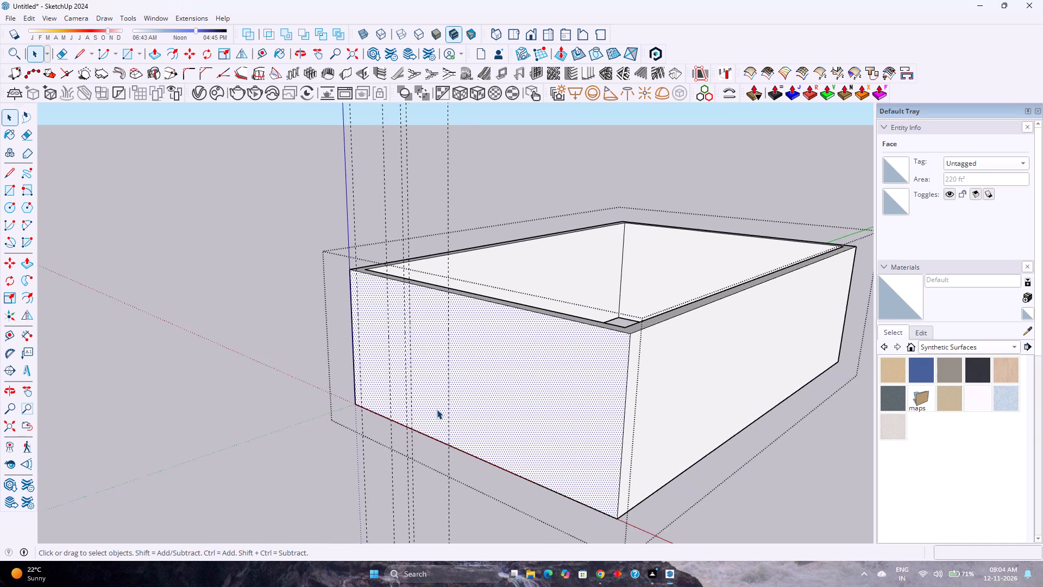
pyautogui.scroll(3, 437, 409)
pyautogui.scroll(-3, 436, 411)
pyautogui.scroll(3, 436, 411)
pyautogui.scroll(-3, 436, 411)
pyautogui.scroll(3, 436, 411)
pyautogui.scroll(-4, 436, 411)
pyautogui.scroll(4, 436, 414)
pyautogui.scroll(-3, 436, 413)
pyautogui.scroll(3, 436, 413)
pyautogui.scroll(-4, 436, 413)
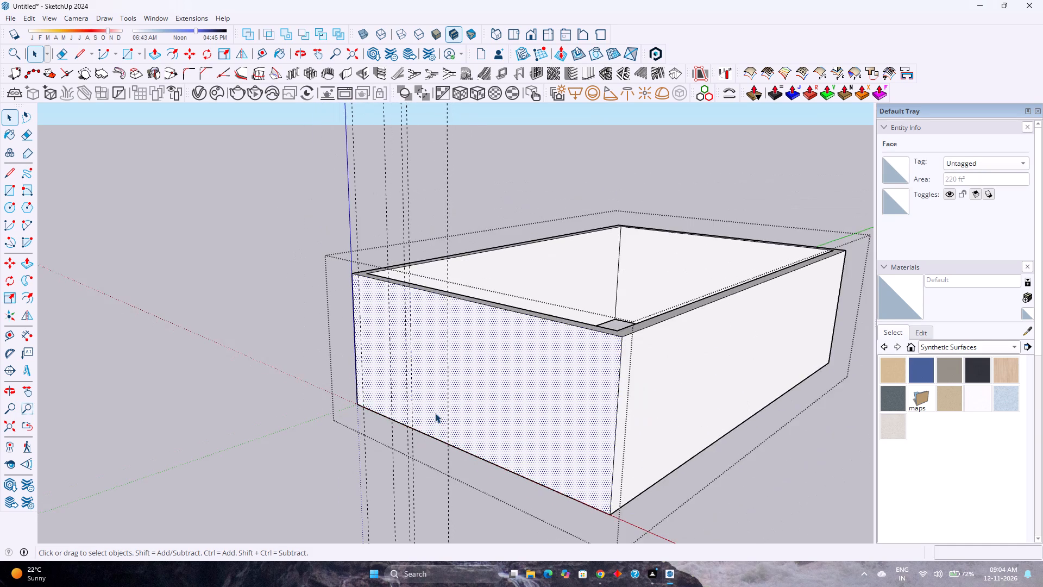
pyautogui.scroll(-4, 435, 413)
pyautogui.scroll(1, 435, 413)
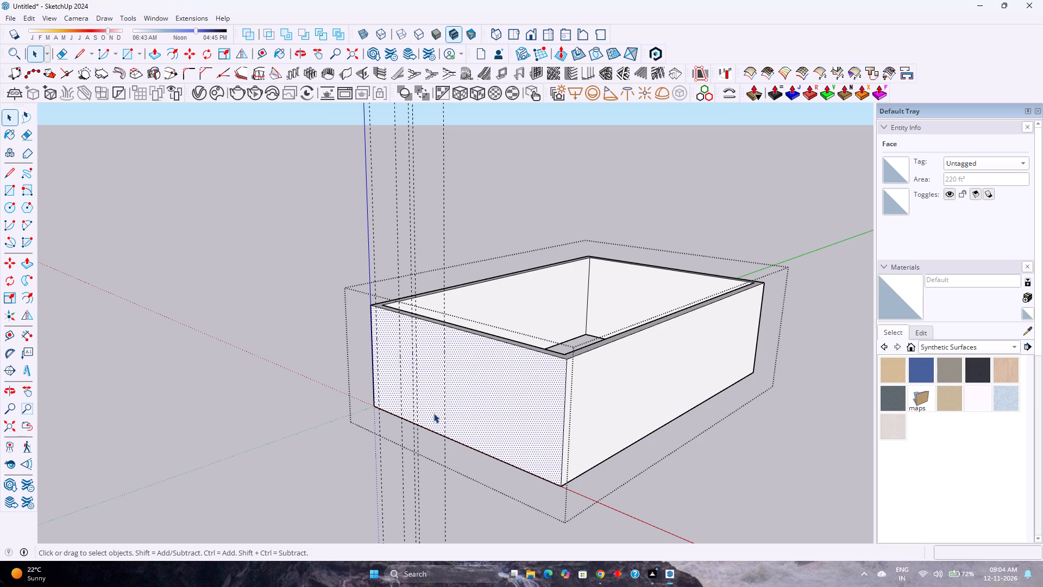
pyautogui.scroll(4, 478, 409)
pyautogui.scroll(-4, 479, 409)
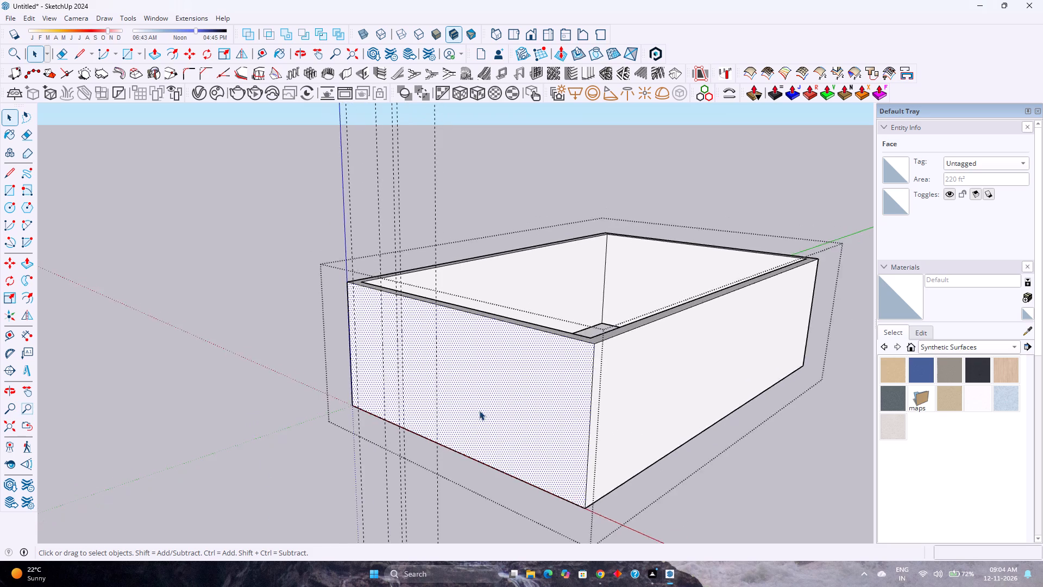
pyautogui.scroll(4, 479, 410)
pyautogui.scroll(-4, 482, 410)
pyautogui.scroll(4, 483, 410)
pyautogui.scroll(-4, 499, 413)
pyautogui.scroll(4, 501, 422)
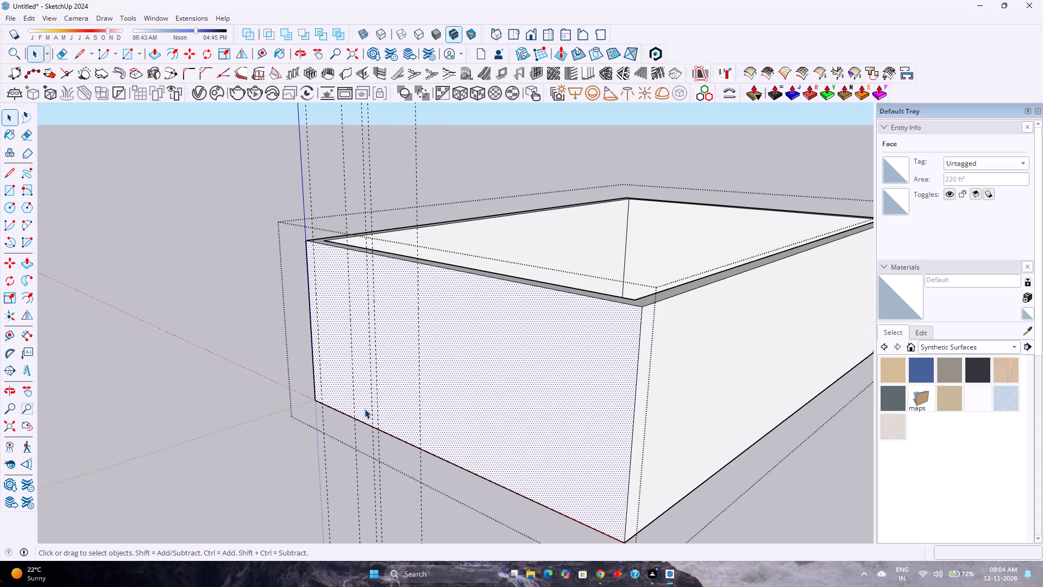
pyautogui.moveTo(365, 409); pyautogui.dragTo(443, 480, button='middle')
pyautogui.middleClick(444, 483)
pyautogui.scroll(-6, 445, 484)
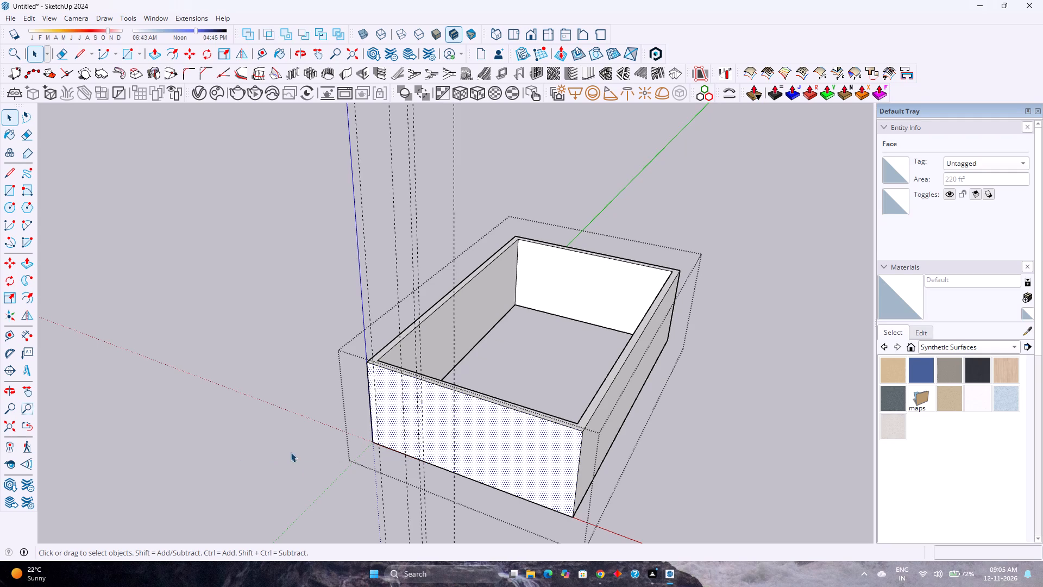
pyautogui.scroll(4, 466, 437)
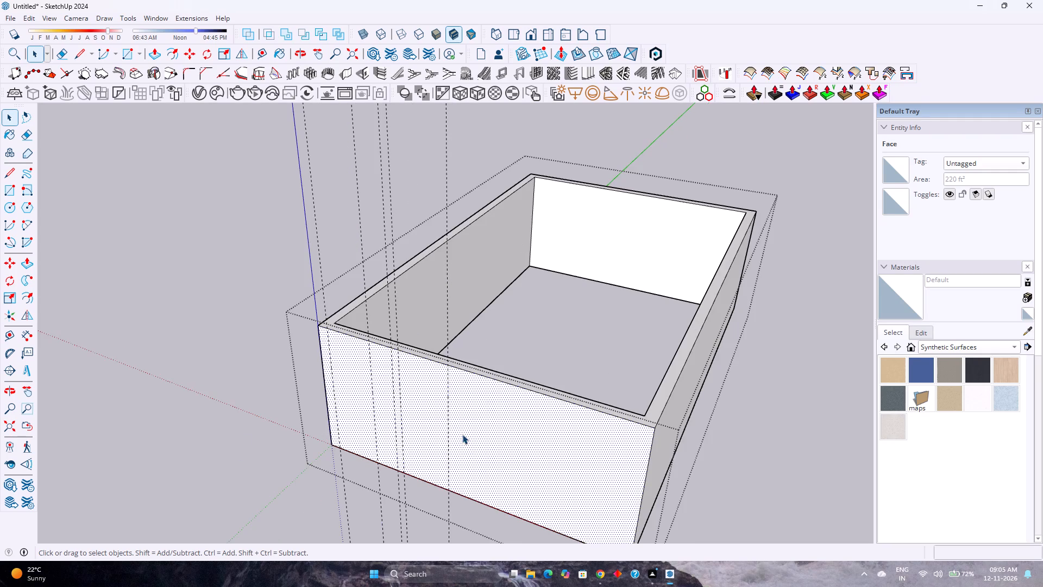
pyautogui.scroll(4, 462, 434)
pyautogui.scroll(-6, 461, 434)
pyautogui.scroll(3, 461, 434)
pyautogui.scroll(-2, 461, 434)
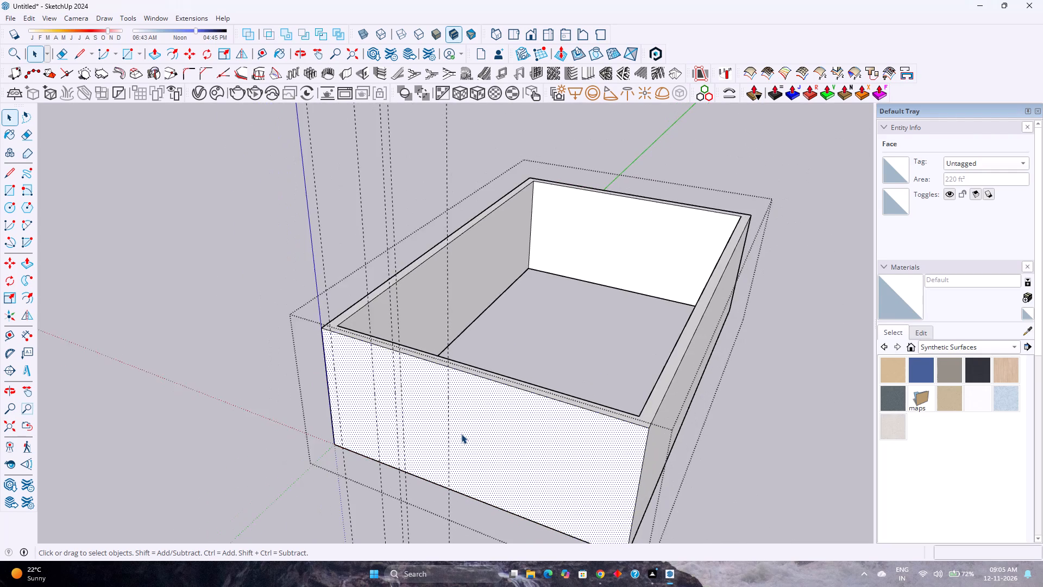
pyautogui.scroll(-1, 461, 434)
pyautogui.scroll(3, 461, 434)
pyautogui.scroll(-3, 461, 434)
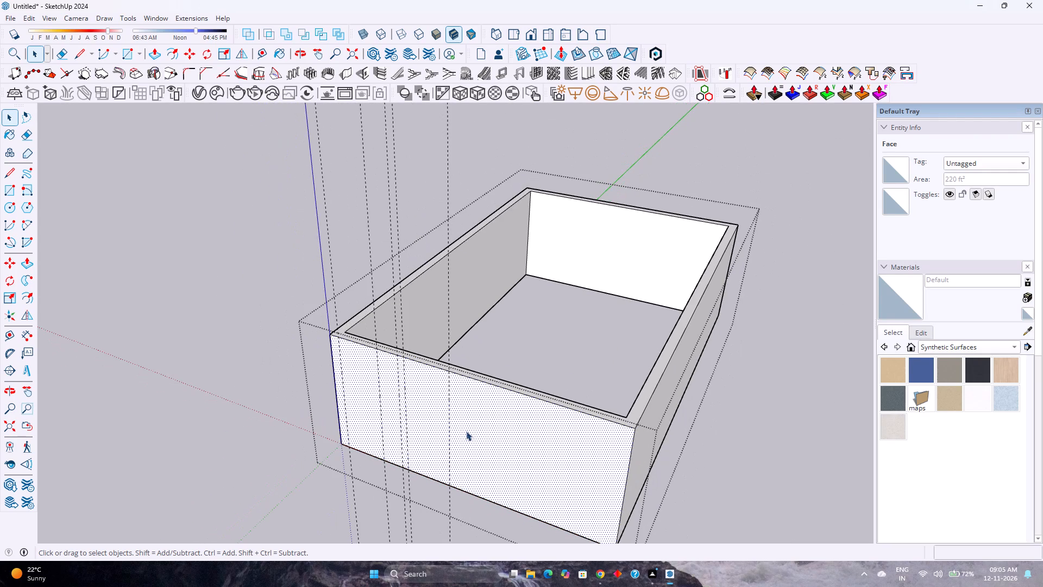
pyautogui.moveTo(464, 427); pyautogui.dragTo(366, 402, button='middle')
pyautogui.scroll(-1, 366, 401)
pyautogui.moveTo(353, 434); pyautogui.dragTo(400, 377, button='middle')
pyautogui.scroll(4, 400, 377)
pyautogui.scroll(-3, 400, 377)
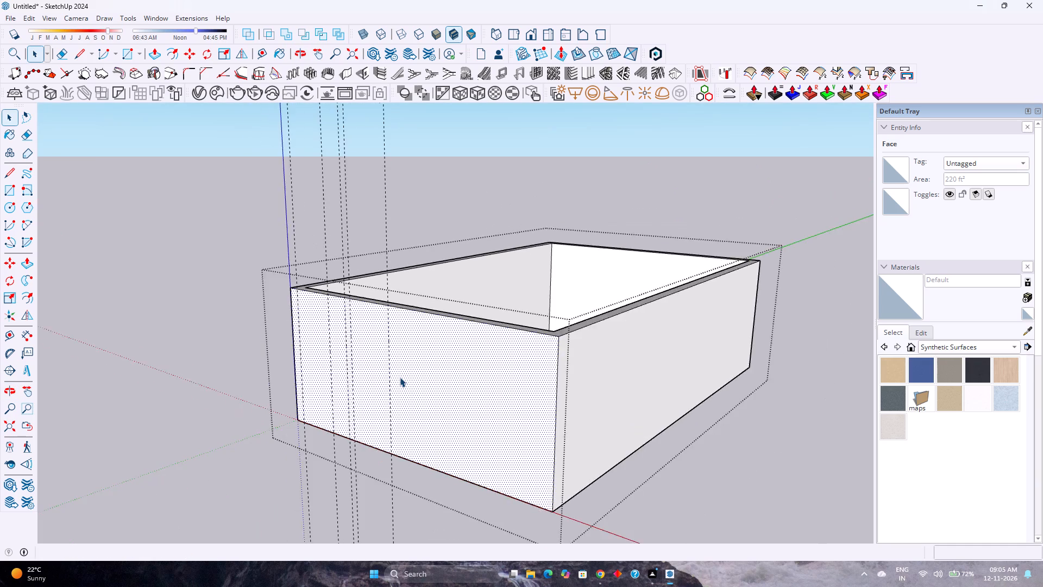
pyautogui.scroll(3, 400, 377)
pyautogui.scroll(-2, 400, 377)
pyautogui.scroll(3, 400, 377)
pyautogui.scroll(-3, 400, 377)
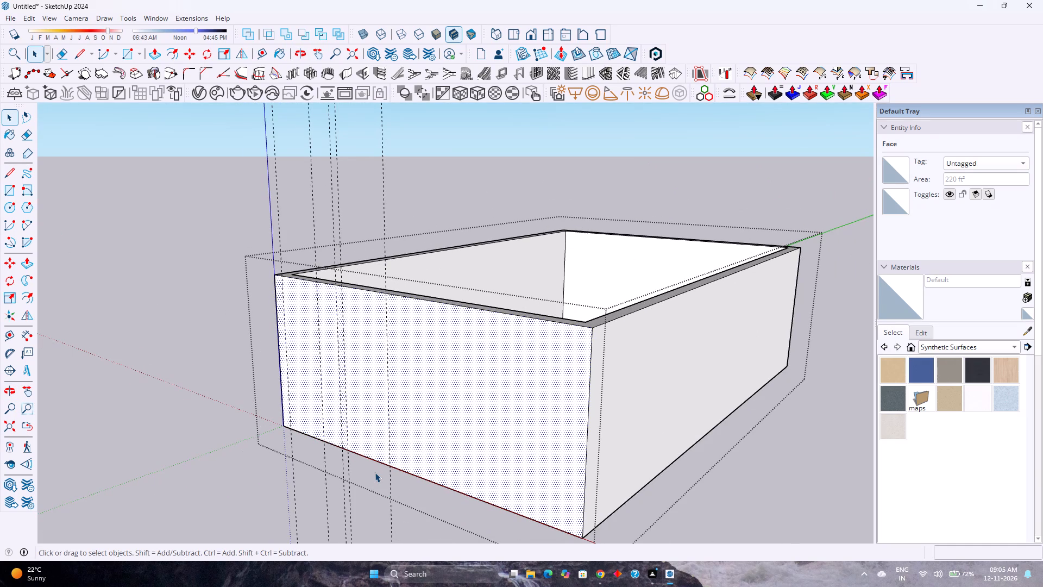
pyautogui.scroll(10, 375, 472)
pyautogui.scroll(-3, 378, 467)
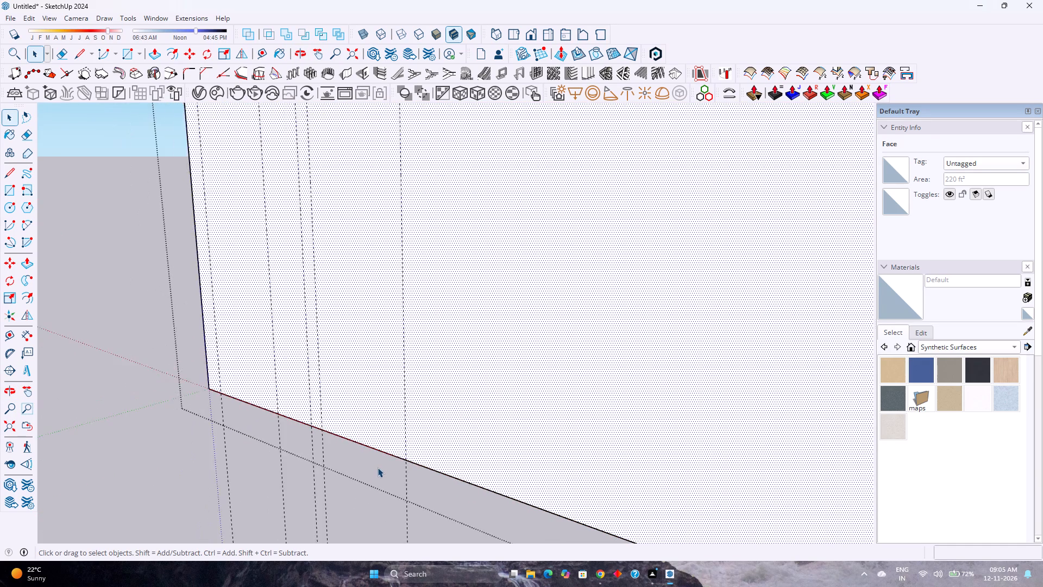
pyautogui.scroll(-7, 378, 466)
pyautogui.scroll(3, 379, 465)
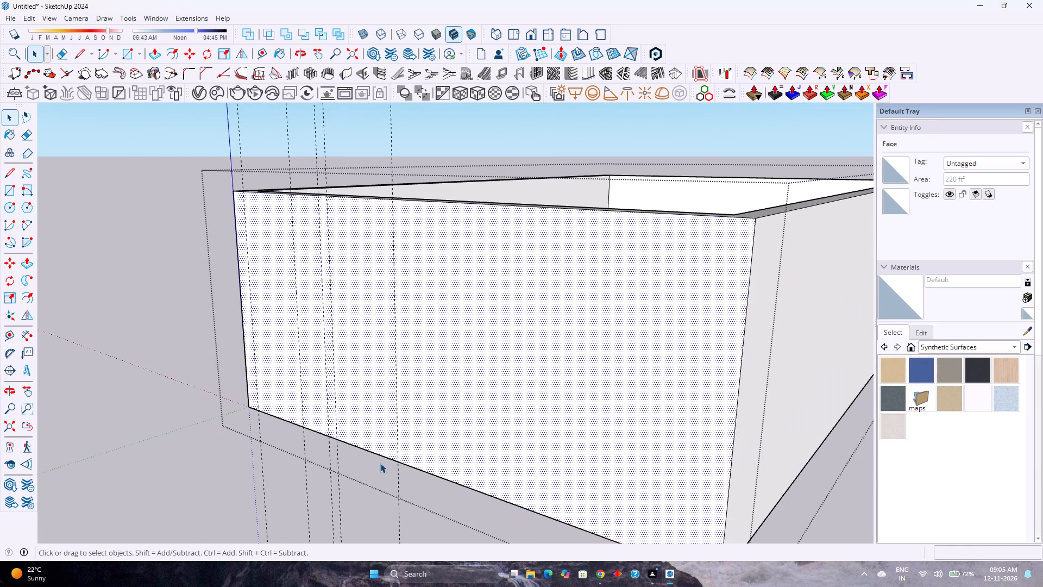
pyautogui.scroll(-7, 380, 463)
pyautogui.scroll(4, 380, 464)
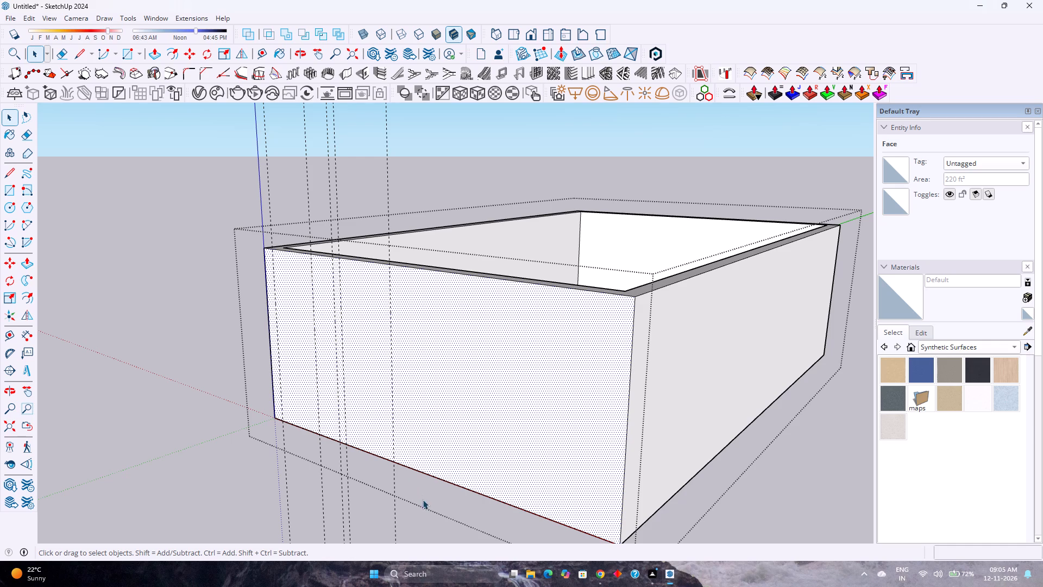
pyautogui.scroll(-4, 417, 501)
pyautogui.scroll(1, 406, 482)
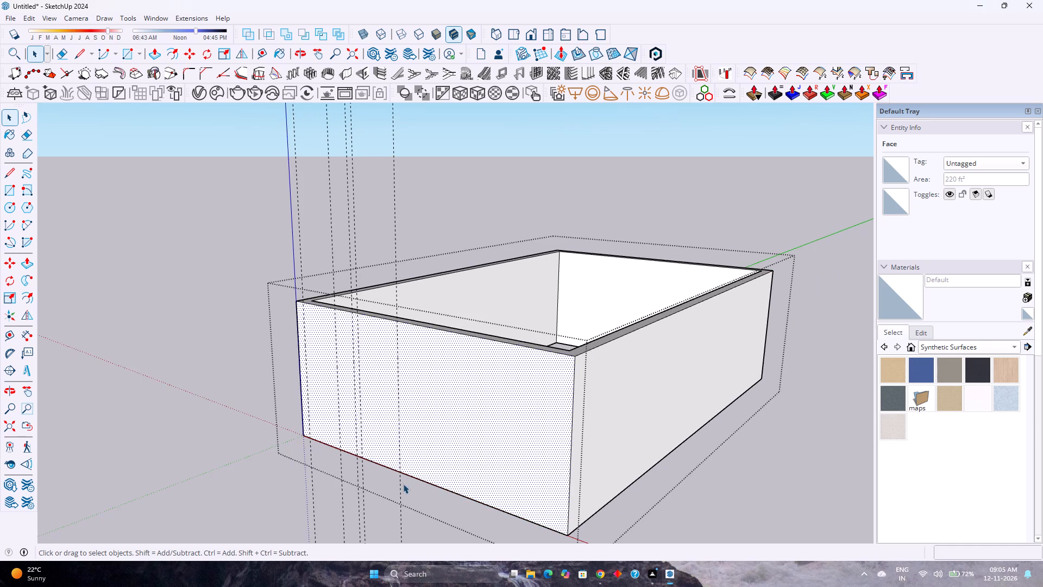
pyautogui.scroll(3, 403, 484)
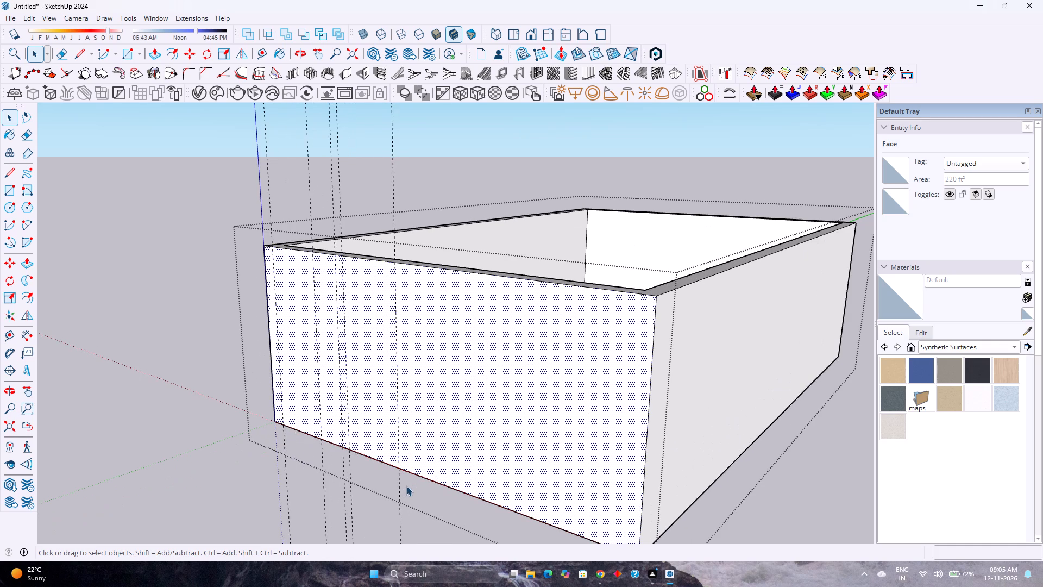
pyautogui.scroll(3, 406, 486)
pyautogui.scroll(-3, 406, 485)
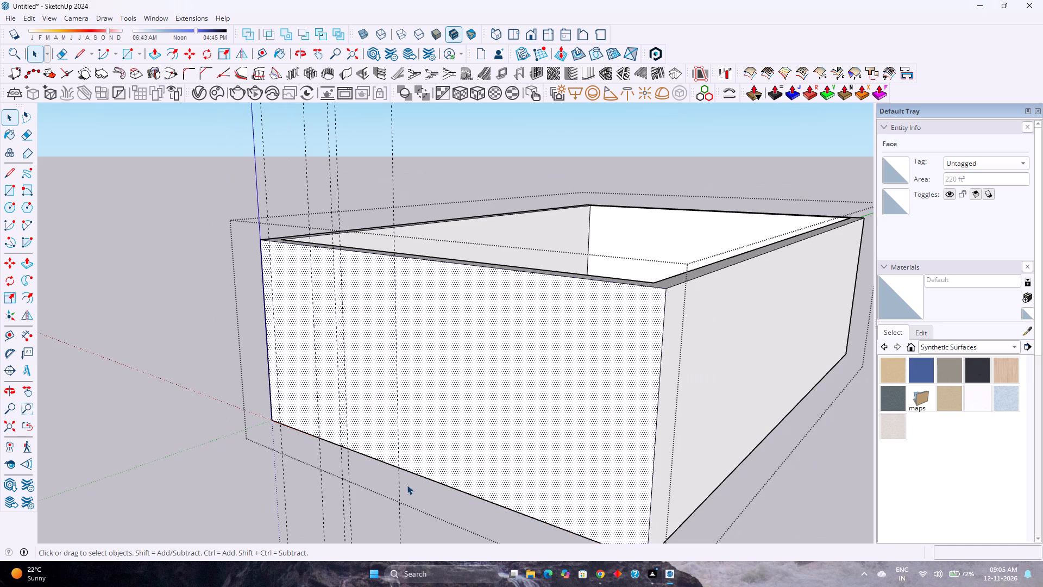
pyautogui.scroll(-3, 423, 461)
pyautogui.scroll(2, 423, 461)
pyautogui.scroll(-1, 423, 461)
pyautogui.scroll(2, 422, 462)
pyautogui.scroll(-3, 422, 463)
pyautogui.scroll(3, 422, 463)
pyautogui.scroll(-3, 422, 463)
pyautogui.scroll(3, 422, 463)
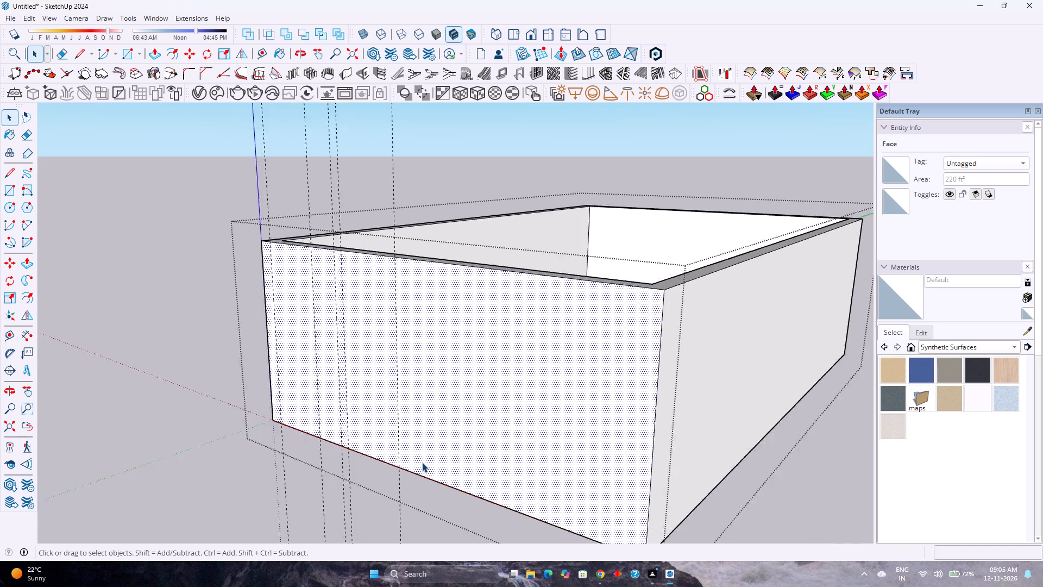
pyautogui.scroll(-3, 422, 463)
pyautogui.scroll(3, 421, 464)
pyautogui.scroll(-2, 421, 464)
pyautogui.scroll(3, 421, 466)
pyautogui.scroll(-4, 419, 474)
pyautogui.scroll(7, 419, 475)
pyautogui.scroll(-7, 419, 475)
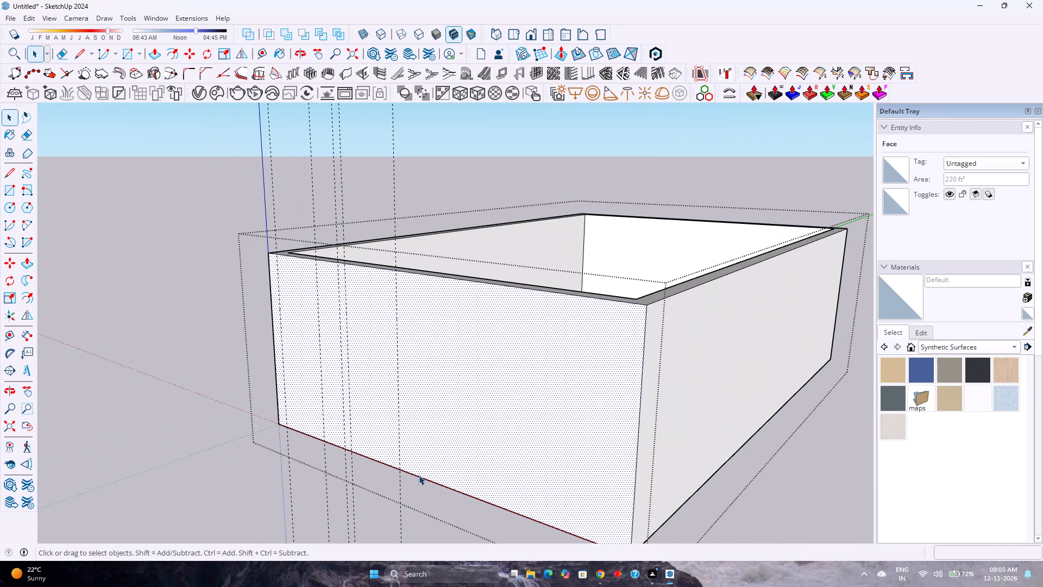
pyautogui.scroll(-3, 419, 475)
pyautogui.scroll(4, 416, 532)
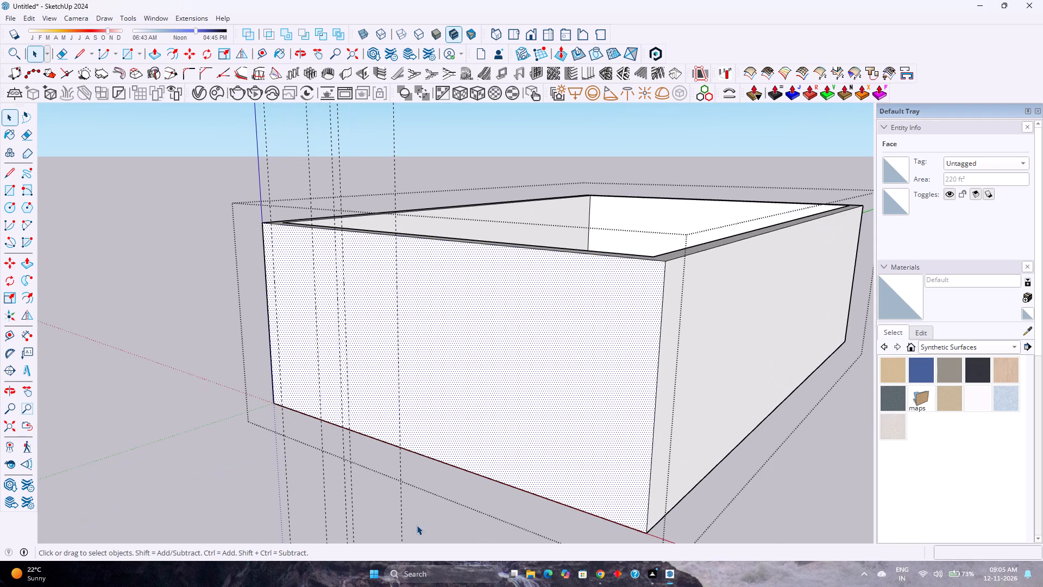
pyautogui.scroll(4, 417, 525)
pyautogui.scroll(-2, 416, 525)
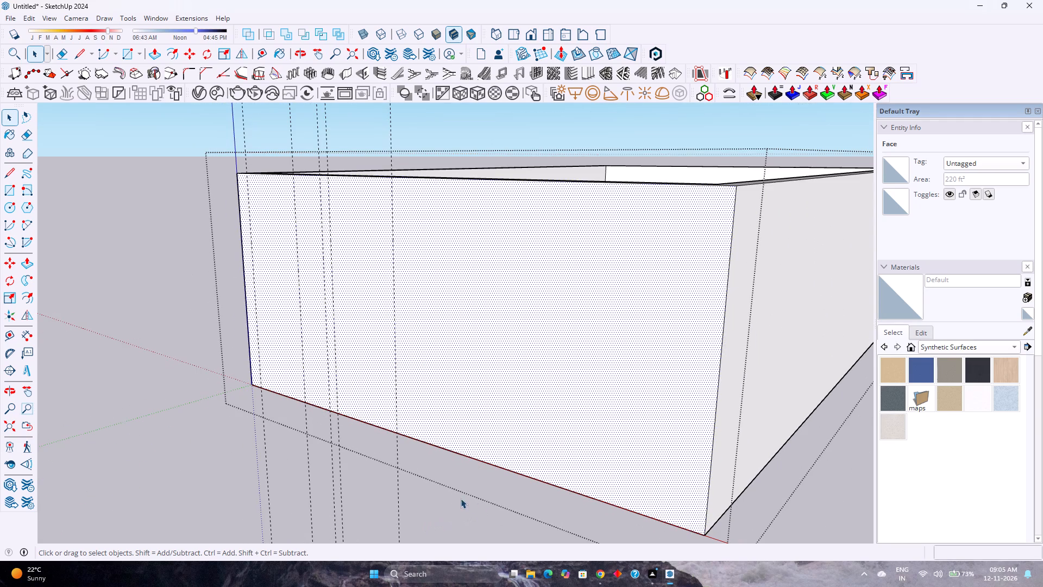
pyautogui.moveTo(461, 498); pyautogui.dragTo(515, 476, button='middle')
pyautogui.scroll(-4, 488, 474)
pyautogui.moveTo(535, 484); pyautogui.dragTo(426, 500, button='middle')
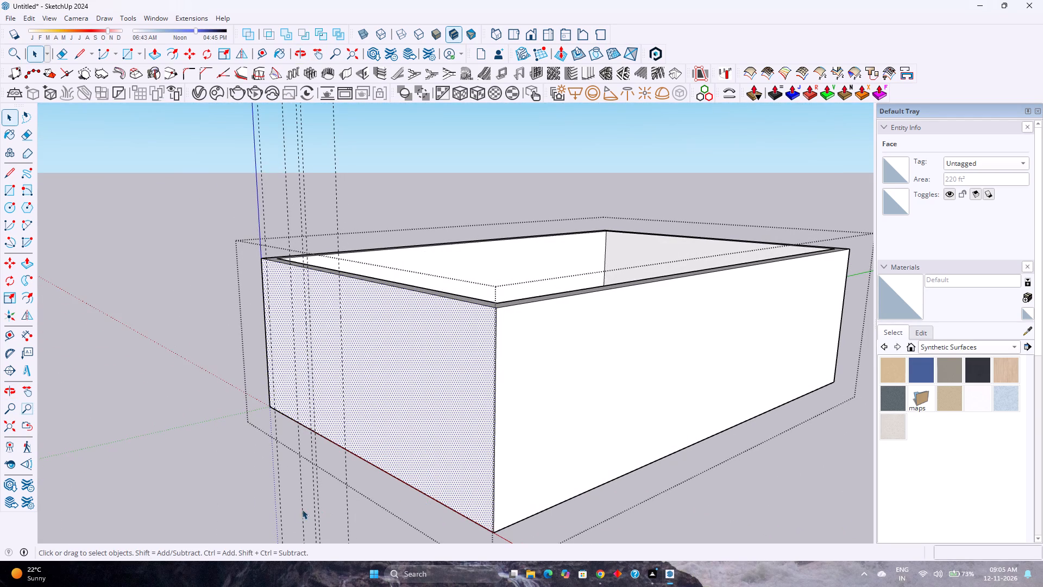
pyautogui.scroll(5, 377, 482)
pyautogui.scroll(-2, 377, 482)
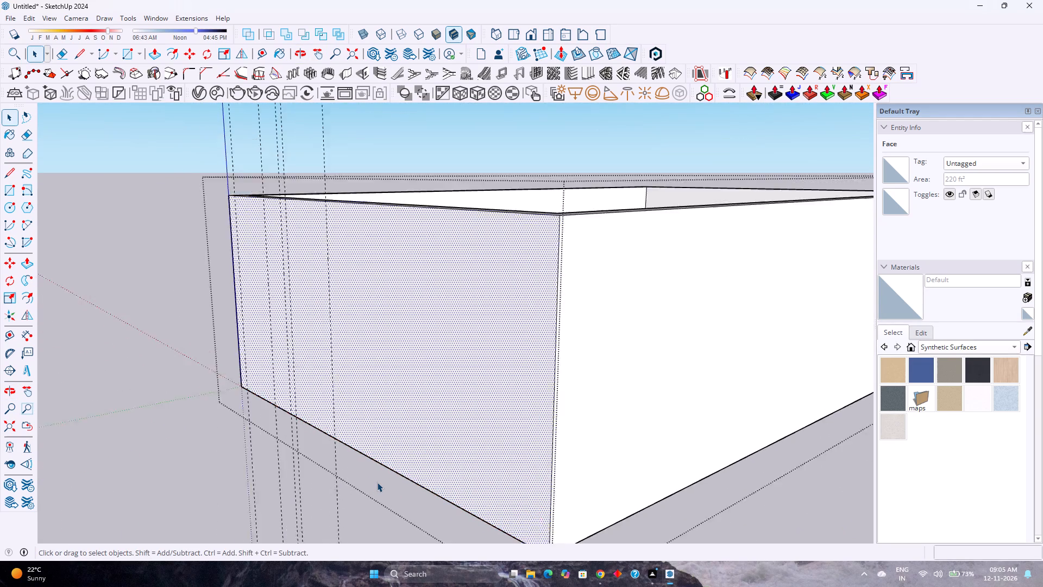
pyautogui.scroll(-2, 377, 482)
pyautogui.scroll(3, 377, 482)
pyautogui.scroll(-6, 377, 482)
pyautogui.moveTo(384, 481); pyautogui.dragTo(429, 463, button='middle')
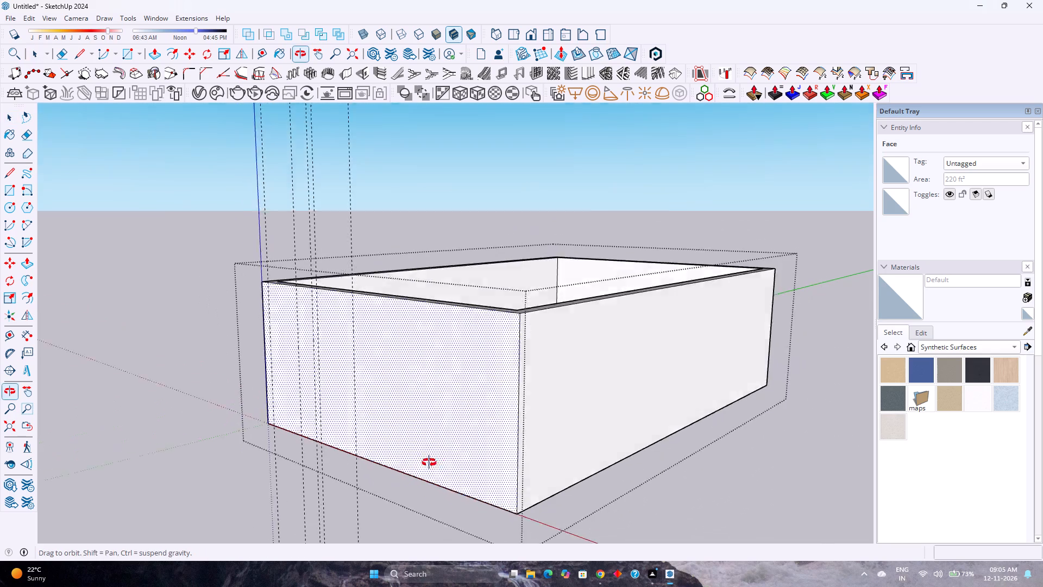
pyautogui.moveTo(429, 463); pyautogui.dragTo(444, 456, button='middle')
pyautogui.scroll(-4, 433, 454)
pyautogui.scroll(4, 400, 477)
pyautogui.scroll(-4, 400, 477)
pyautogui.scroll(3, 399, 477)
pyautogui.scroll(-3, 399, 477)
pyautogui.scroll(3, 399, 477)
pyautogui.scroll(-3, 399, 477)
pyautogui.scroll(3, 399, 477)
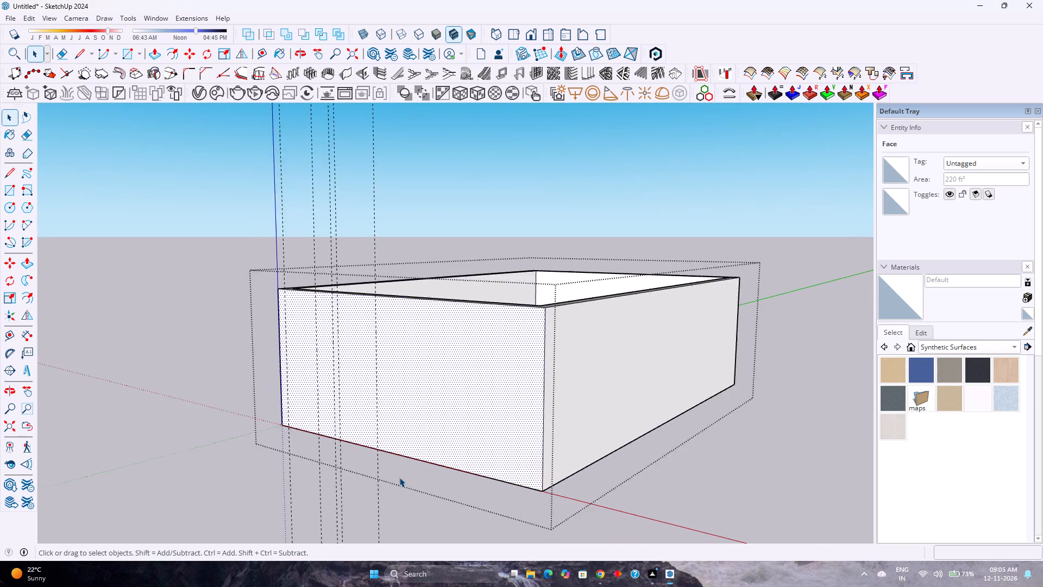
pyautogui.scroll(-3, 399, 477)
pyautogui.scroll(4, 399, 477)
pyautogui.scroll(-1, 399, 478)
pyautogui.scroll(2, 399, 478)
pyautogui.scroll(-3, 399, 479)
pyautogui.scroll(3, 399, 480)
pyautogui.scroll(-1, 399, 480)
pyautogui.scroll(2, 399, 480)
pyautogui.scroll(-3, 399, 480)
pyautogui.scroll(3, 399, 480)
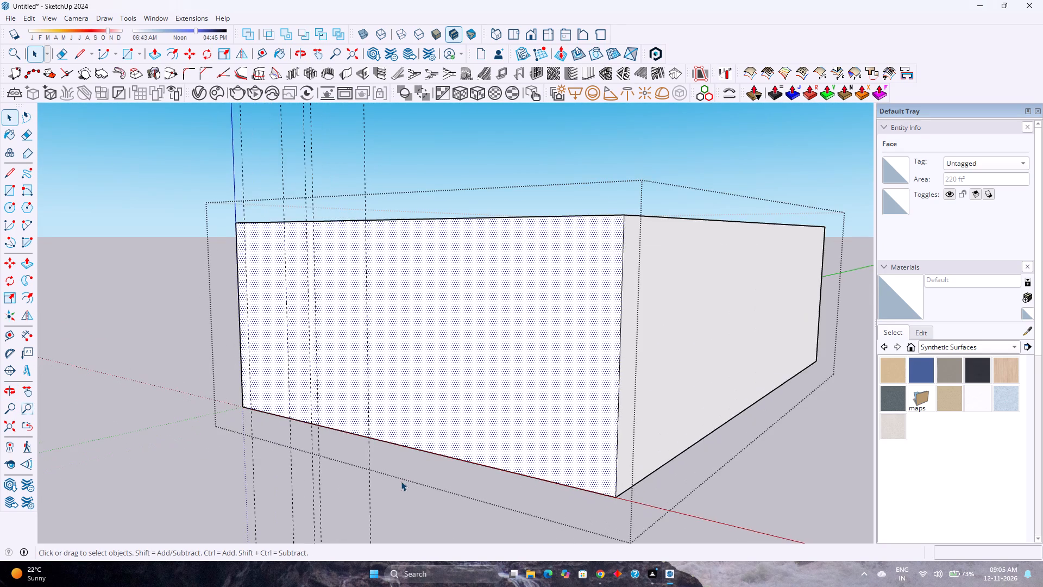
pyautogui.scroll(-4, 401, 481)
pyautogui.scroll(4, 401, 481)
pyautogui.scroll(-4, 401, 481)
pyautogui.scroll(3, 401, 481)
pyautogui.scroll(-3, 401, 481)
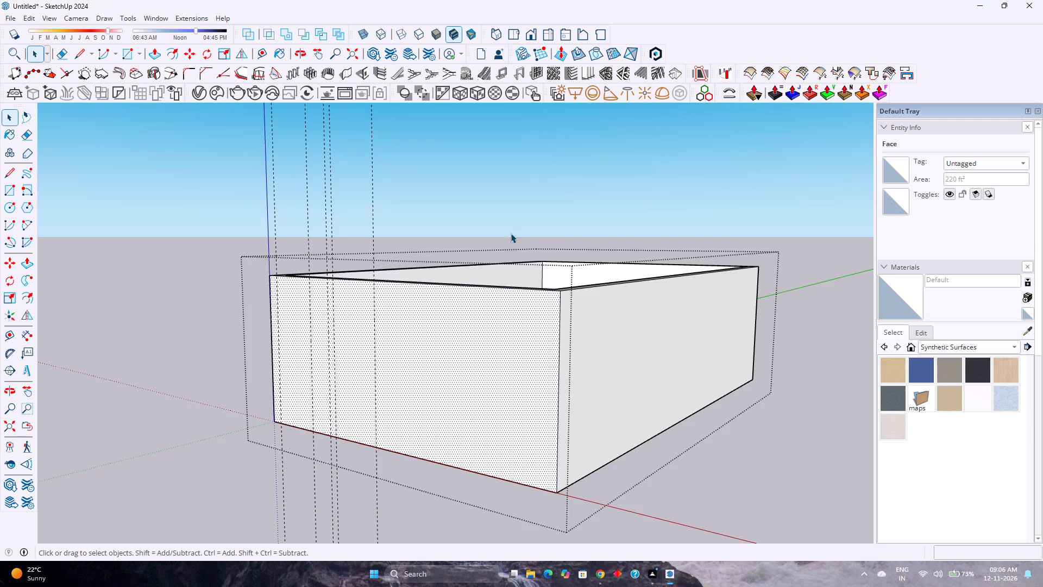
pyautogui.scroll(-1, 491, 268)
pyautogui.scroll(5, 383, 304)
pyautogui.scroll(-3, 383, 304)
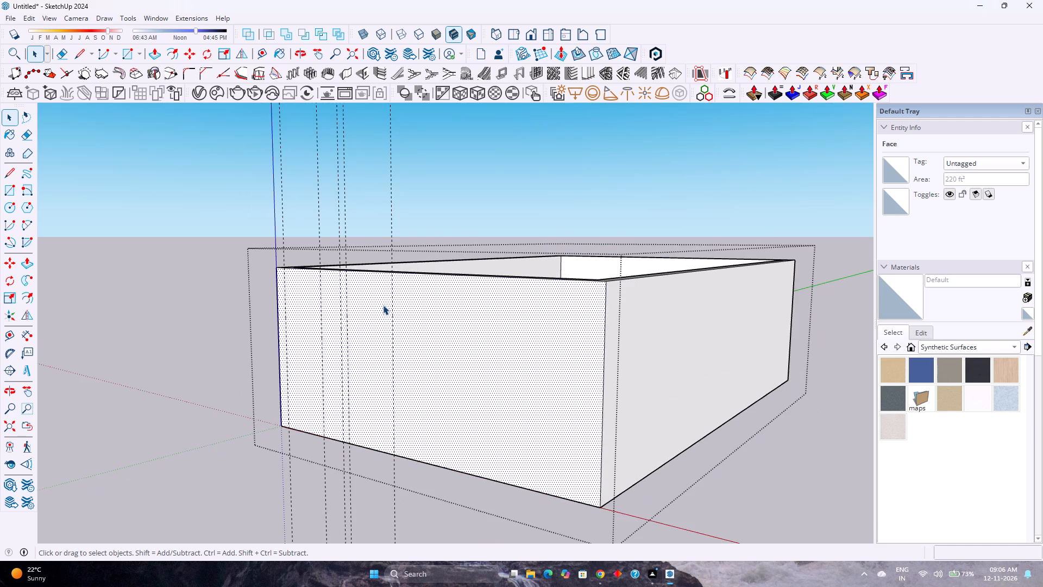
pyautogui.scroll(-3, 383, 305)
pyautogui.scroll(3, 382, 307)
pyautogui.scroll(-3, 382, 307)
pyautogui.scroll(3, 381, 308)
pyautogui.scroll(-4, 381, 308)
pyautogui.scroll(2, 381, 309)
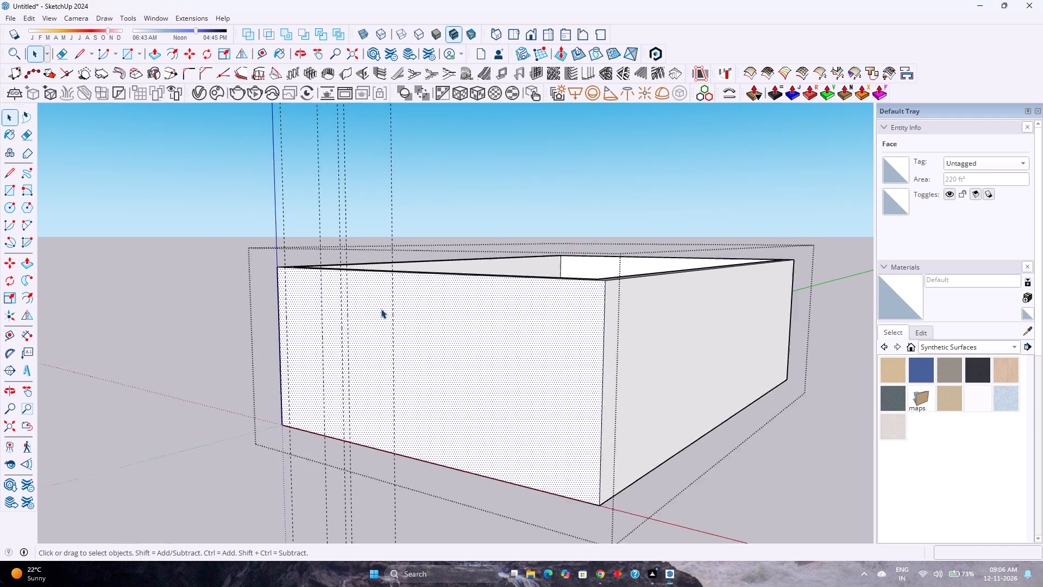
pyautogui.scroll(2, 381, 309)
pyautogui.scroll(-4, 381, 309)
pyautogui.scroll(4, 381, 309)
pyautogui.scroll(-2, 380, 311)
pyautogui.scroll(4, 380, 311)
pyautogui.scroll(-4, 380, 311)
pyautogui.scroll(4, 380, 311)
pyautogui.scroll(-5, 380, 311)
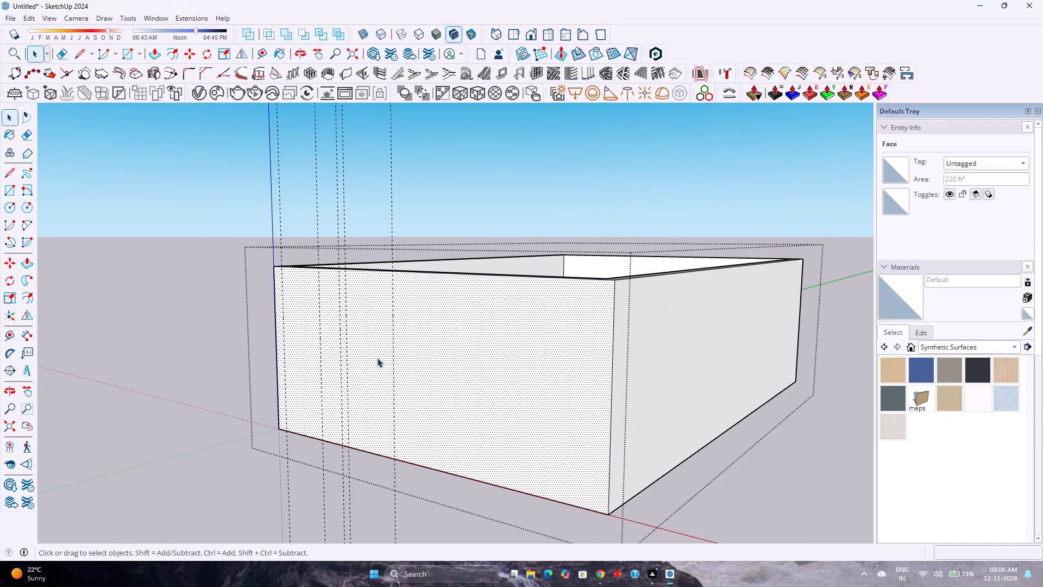
# Draw a vertical line on the front wall face along the guide nearest the origin, from the bottom edge to the top edge.
pyautogui.click(377, 358)
pyautogui.scroll(5, 313, 346)
pyautogui.moveTo(316, 350); pyautogui.dragTo(391, 380, button='middle')
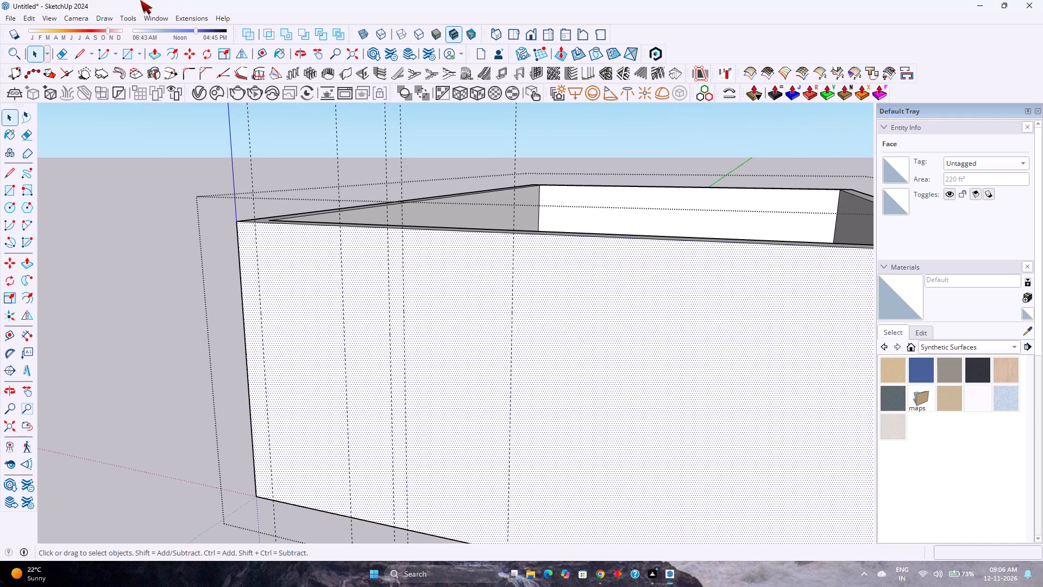
pyautogui.click(73, 47)
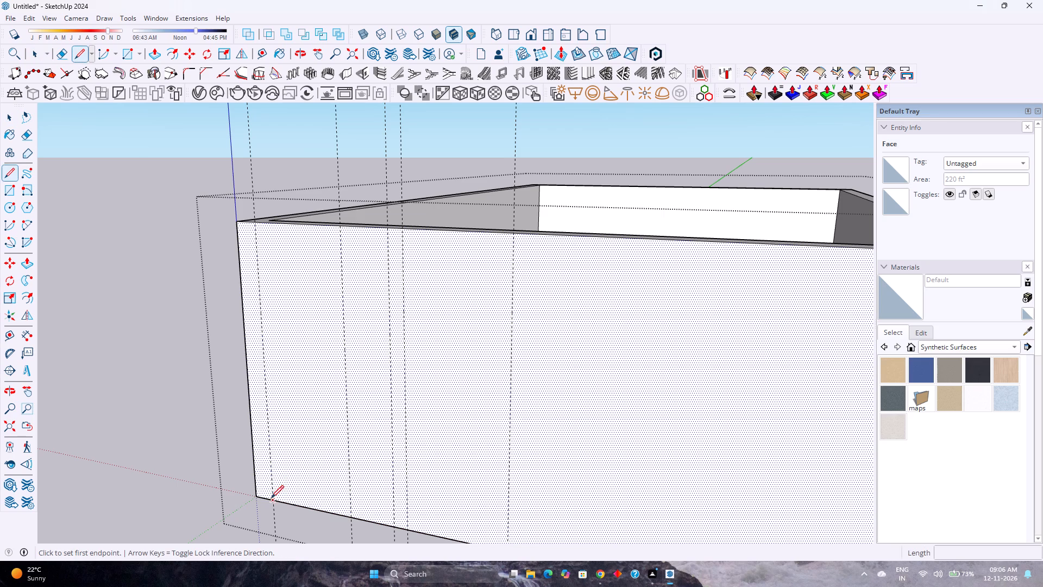
pyautogui.click(271, 499)
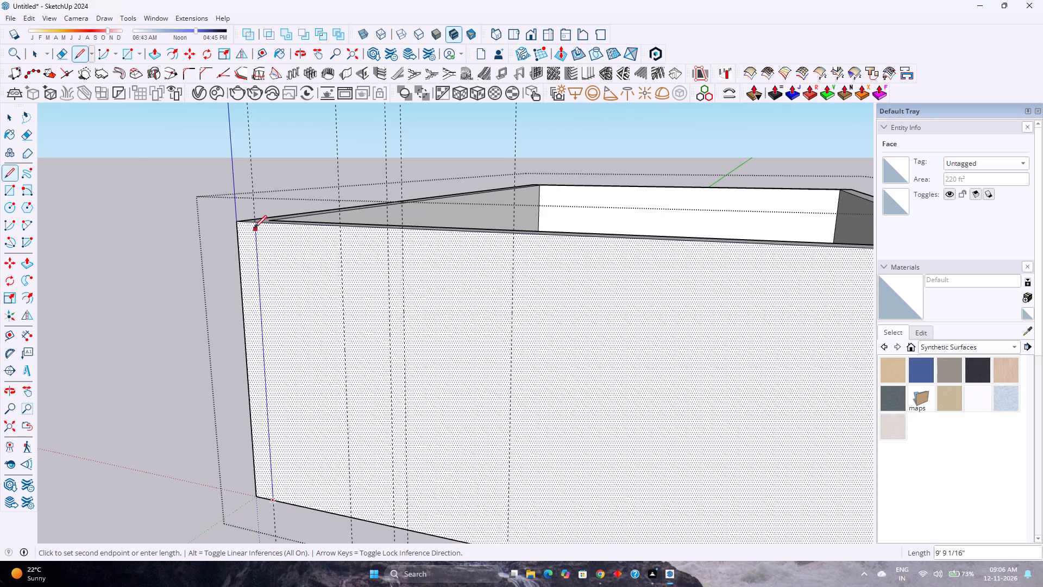
pyautogui.click(255, 223)
# Push/Pull the narrow strip at the origin end of the front wall outward by 6'.
pyautogui.press('p')
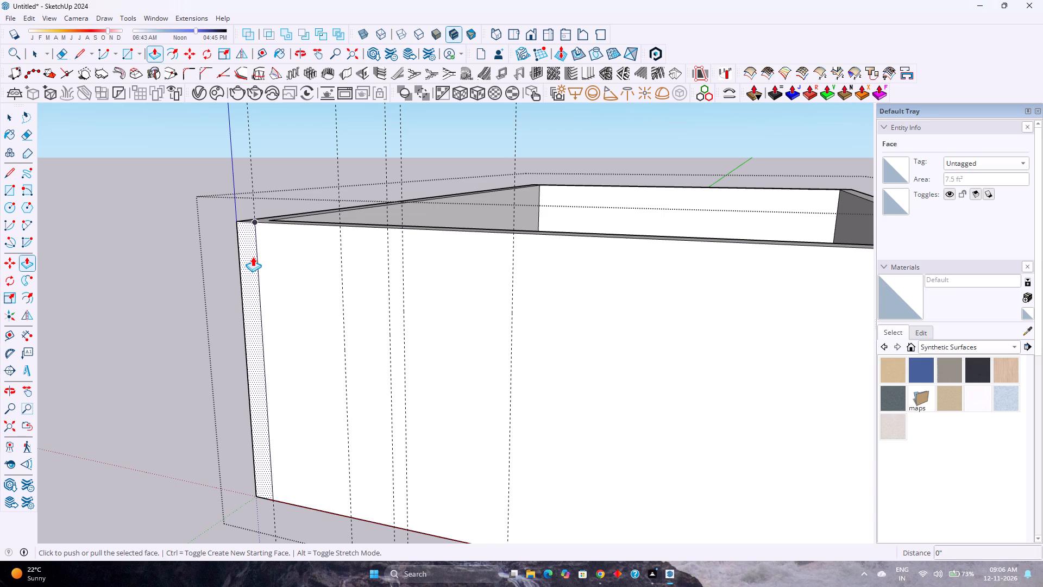
pyautogui.click(251, 263)
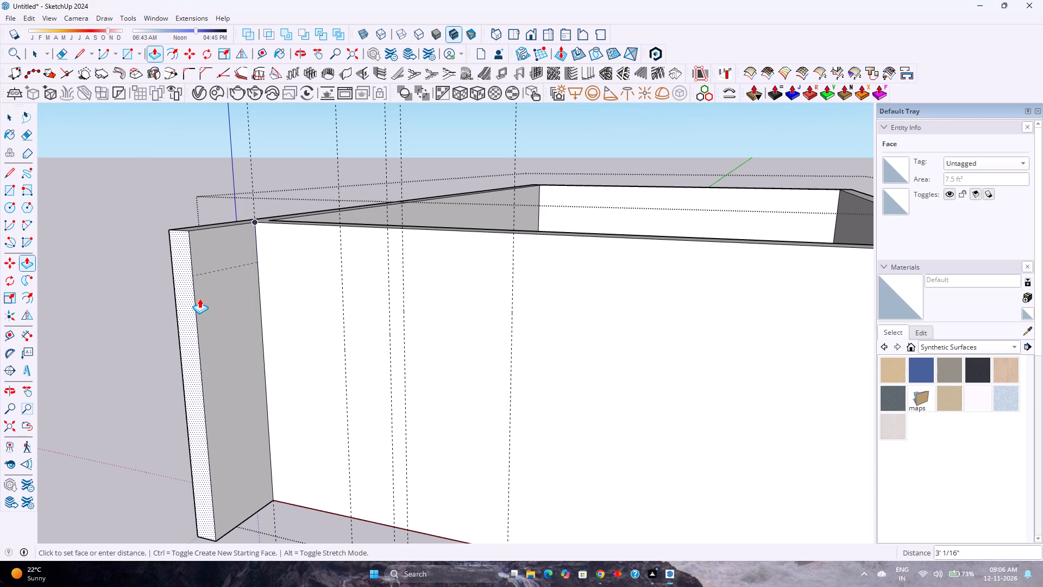
pyautogui.rightClick(199, 298)
pyautogui.press('6')
pyautogui.press("'")
pyautogui.press('Return')
# Place a horizontal guide on the front wall face 2' above its bottom edge with the Tape Measure tool.
pyautogui.scroll(-3, 263, 301)
pyautogui.moveTo(267, 308); pyautogui.dragTo(361, 295, button='middle')
pyautogui.scroll(-5, 361, 295)
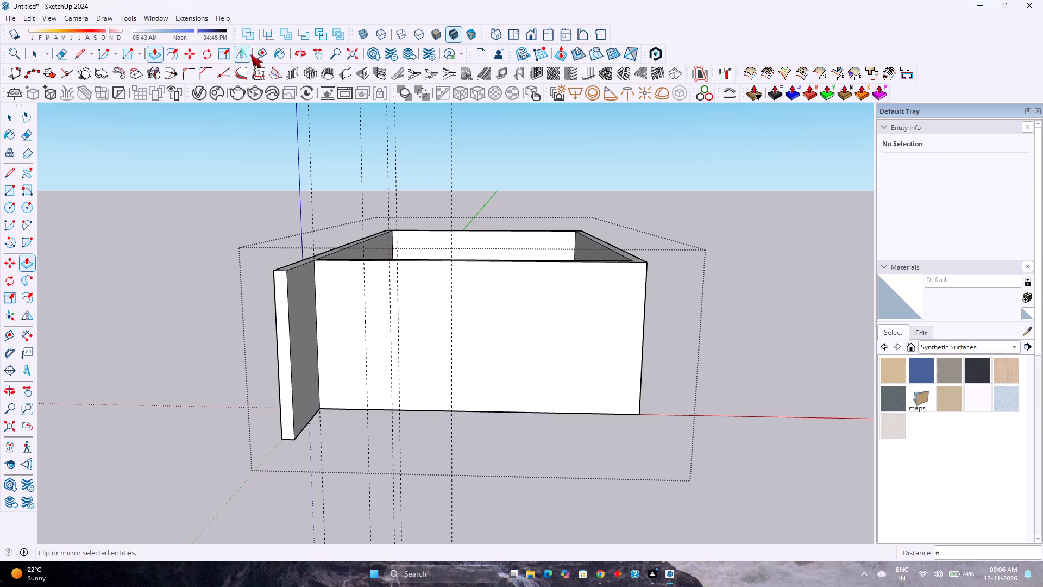
pyautogui.click(269, 57)
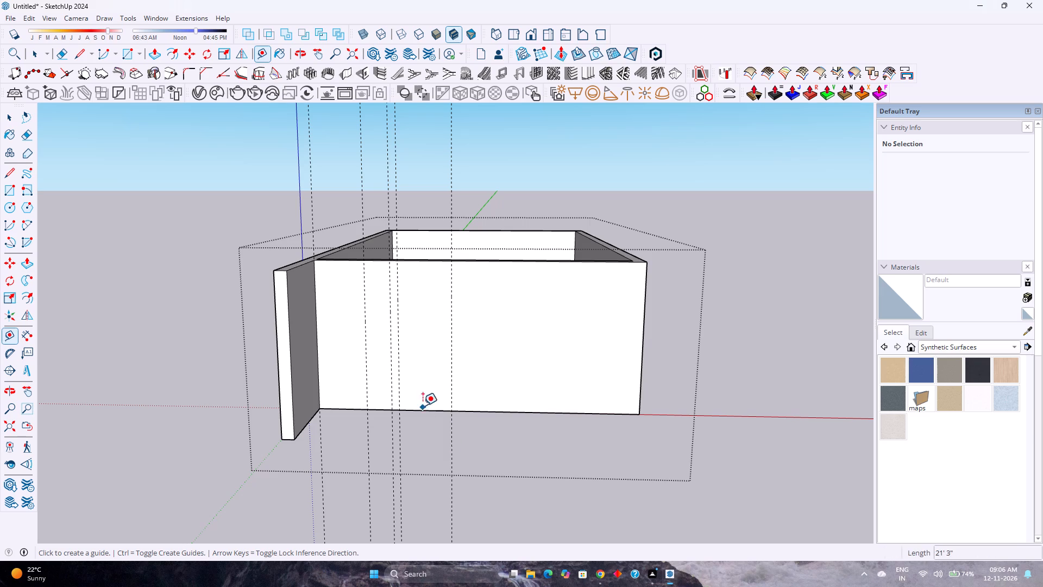
pyautogui.scroll(5, 422, 401)
pyautogui.click(427, 416)
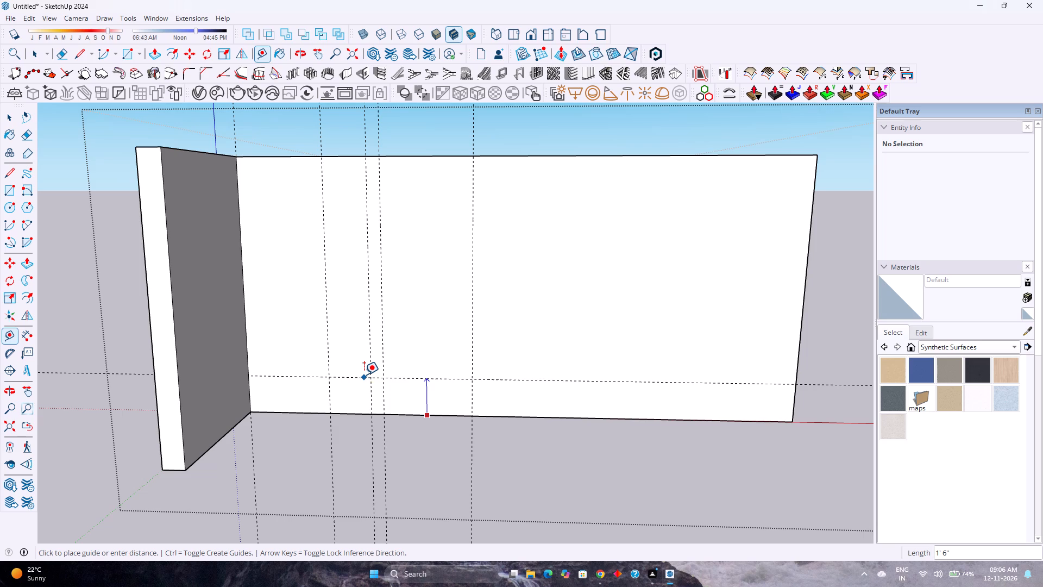
pyautogui.press('2')
pyautogui.press("'")
pyautogui.press('Return')
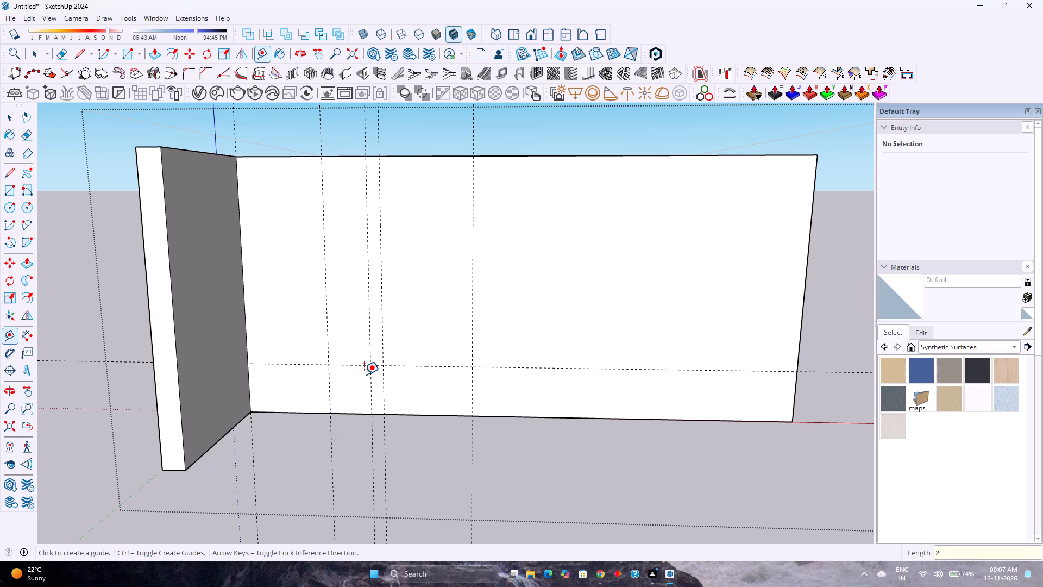
# Place a horizontal guide on the front wall face 3' below its top edge.
pyautogui.click(340, 157)
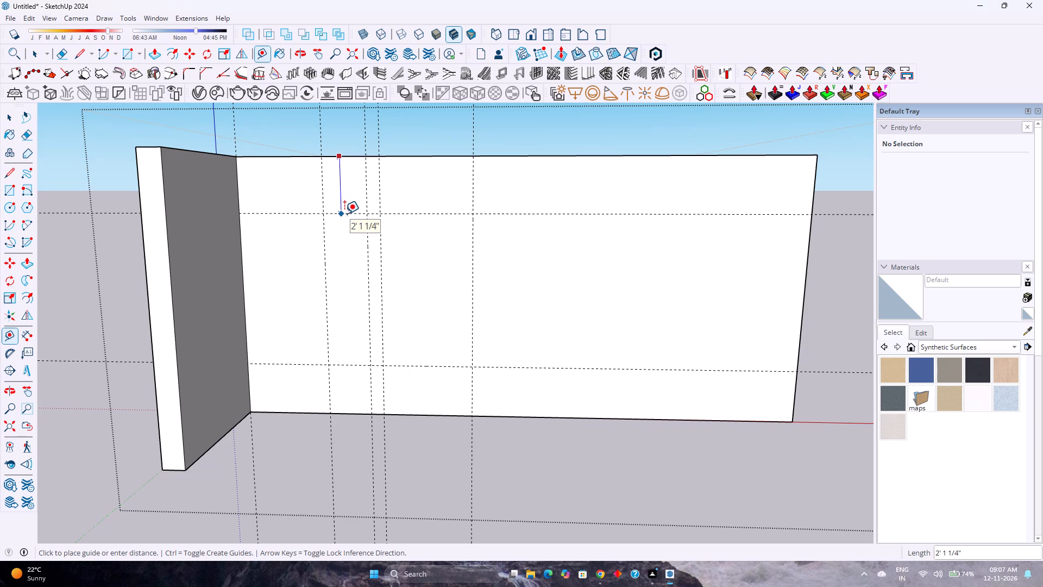
pyautogui.press('2')
pyautogui.press('BackSpace')
pyautogui.write("3'")
pyautogui.press('Return')
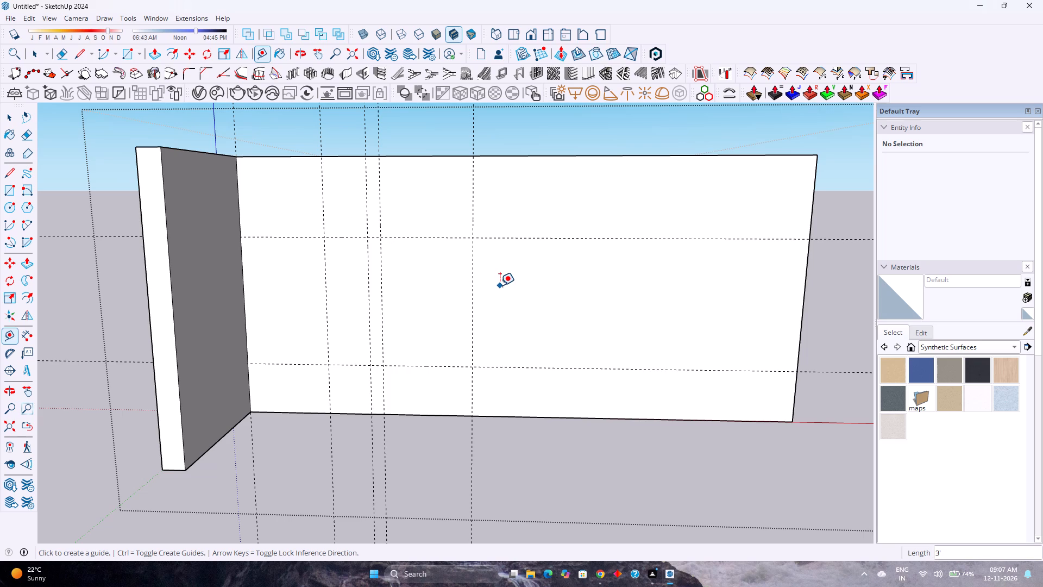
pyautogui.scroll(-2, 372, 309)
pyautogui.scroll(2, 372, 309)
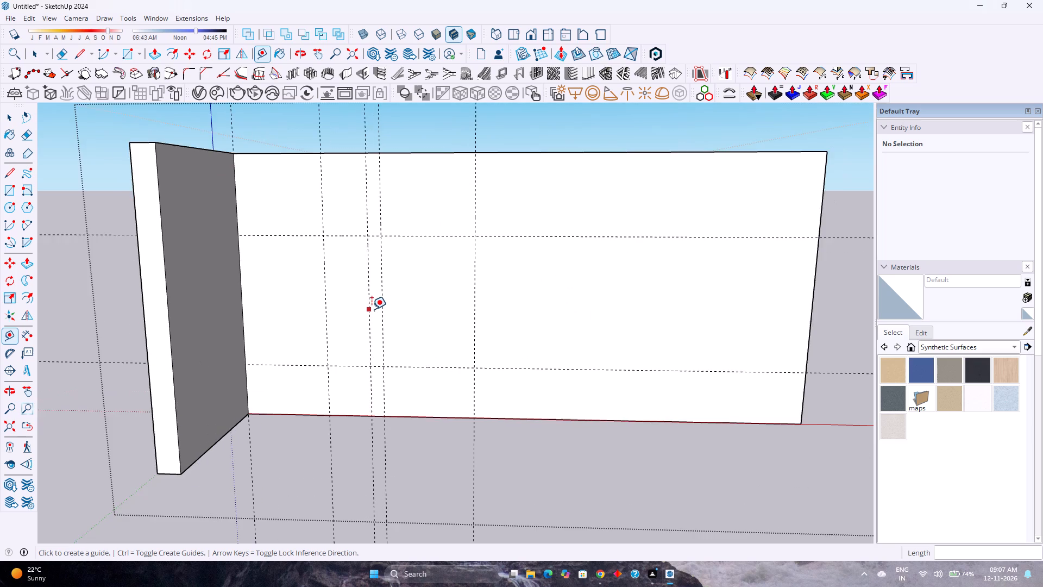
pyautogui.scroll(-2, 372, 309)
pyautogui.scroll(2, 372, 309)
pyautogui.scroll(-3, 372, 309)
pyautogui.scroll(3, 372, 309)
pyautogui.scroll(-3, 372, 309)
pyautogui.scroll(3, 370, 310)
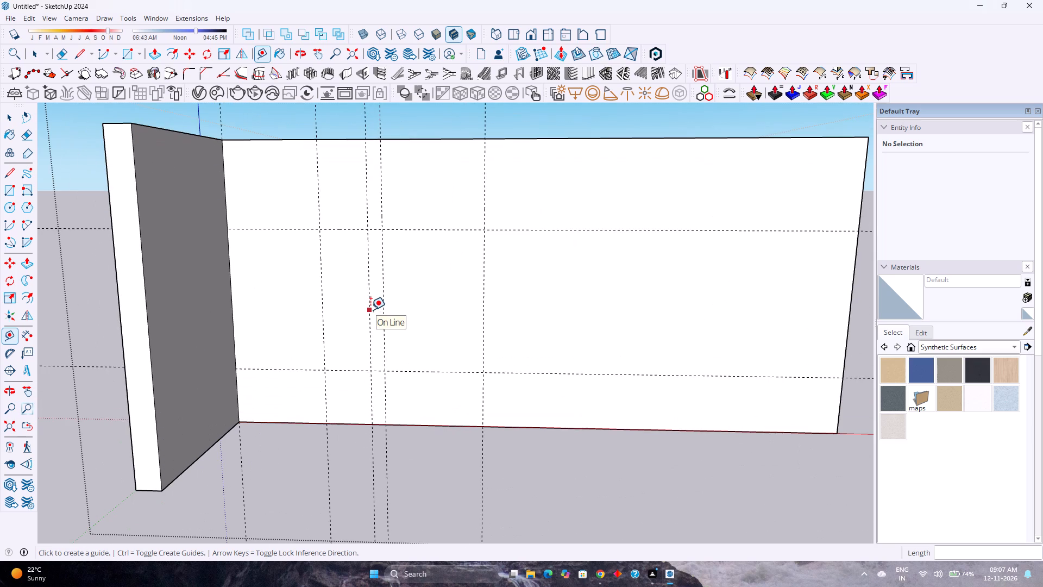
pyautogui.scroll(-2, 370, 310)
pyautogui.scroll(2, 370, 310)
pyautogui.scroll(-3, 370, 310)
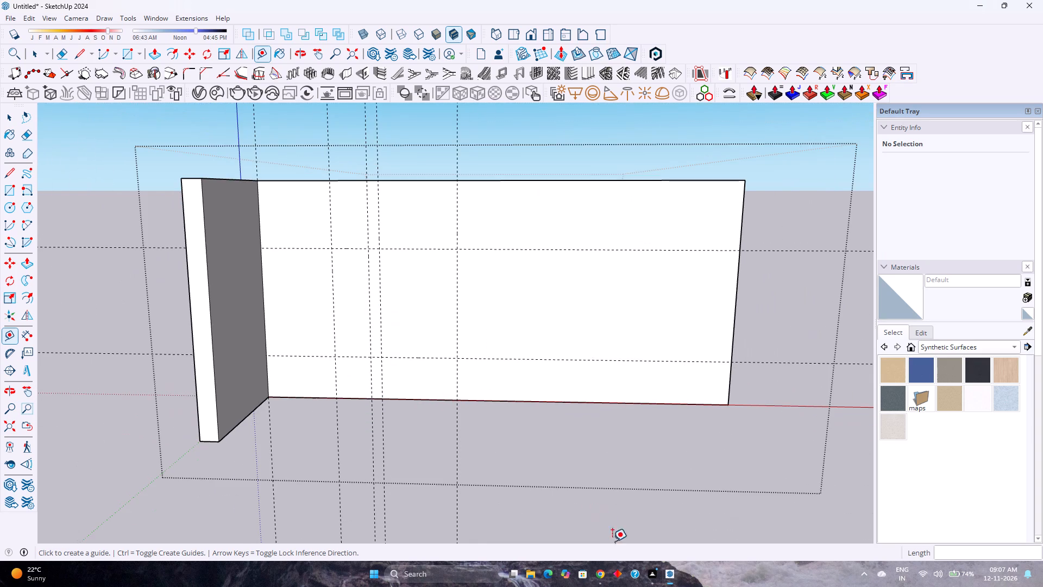
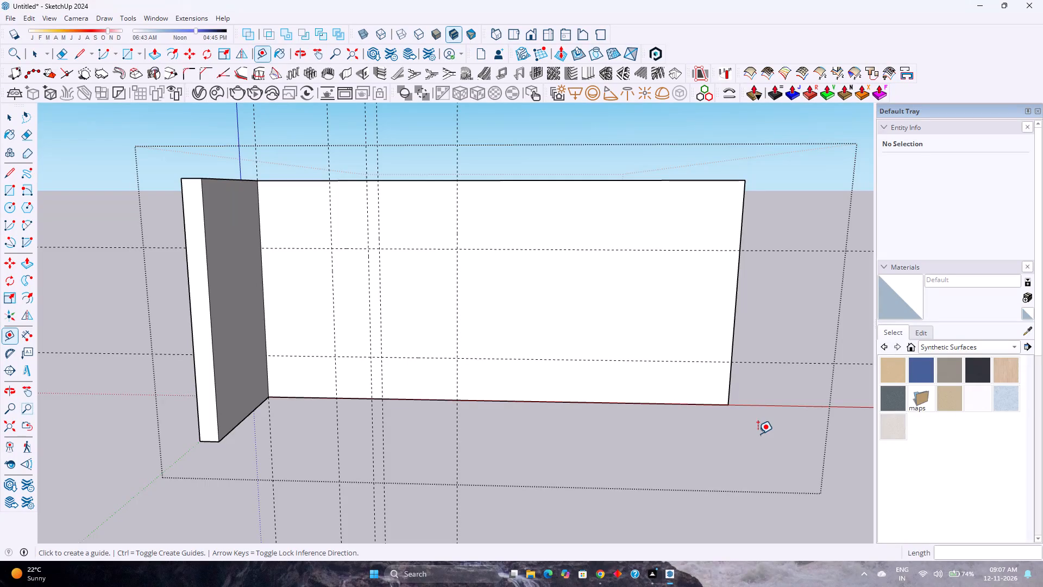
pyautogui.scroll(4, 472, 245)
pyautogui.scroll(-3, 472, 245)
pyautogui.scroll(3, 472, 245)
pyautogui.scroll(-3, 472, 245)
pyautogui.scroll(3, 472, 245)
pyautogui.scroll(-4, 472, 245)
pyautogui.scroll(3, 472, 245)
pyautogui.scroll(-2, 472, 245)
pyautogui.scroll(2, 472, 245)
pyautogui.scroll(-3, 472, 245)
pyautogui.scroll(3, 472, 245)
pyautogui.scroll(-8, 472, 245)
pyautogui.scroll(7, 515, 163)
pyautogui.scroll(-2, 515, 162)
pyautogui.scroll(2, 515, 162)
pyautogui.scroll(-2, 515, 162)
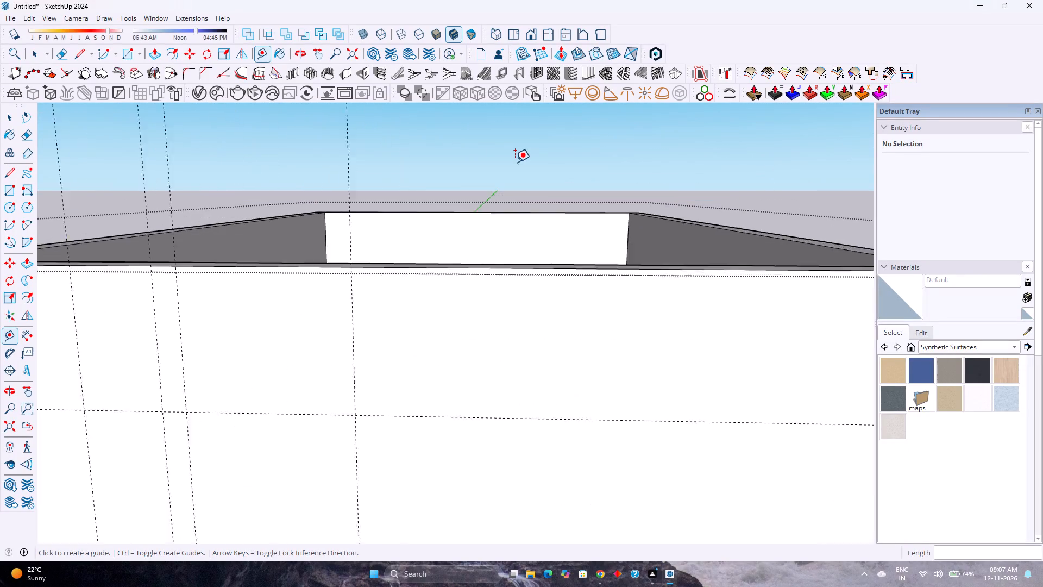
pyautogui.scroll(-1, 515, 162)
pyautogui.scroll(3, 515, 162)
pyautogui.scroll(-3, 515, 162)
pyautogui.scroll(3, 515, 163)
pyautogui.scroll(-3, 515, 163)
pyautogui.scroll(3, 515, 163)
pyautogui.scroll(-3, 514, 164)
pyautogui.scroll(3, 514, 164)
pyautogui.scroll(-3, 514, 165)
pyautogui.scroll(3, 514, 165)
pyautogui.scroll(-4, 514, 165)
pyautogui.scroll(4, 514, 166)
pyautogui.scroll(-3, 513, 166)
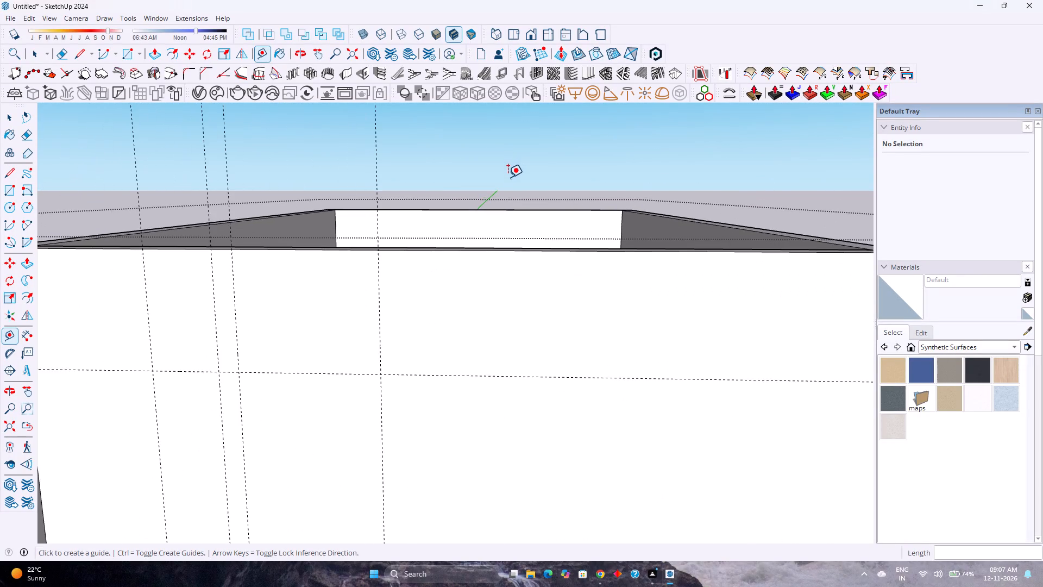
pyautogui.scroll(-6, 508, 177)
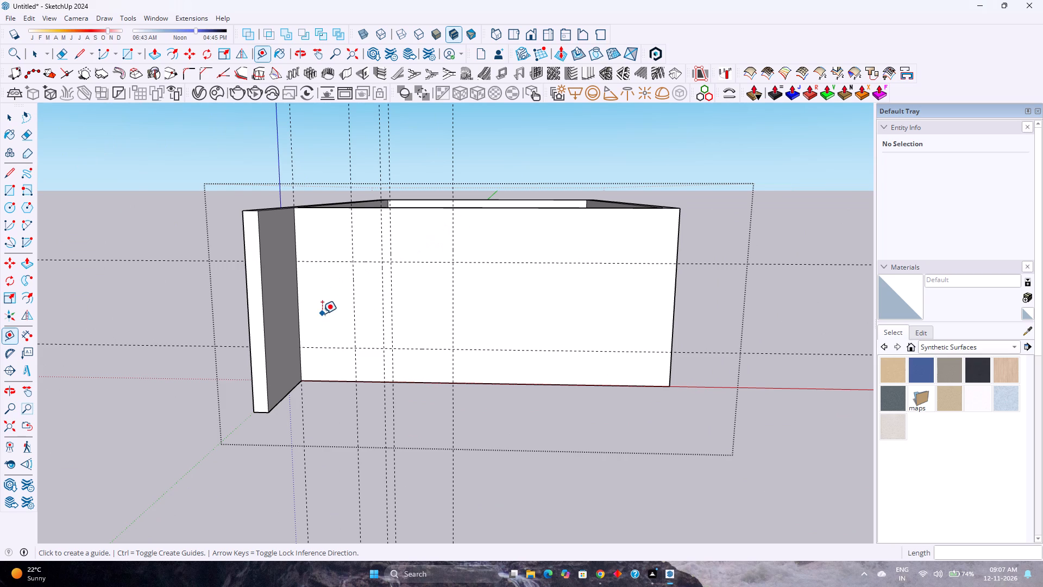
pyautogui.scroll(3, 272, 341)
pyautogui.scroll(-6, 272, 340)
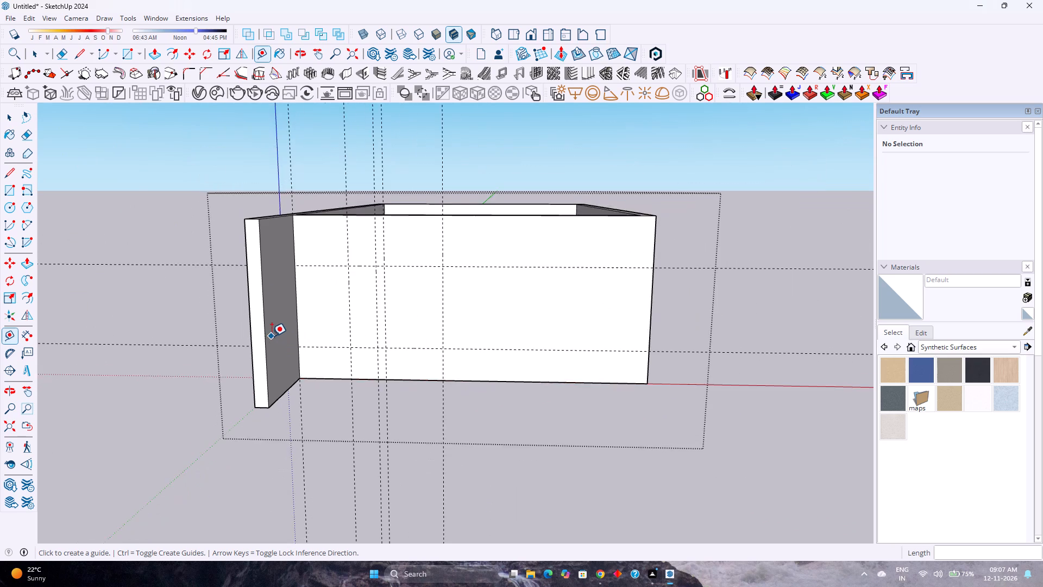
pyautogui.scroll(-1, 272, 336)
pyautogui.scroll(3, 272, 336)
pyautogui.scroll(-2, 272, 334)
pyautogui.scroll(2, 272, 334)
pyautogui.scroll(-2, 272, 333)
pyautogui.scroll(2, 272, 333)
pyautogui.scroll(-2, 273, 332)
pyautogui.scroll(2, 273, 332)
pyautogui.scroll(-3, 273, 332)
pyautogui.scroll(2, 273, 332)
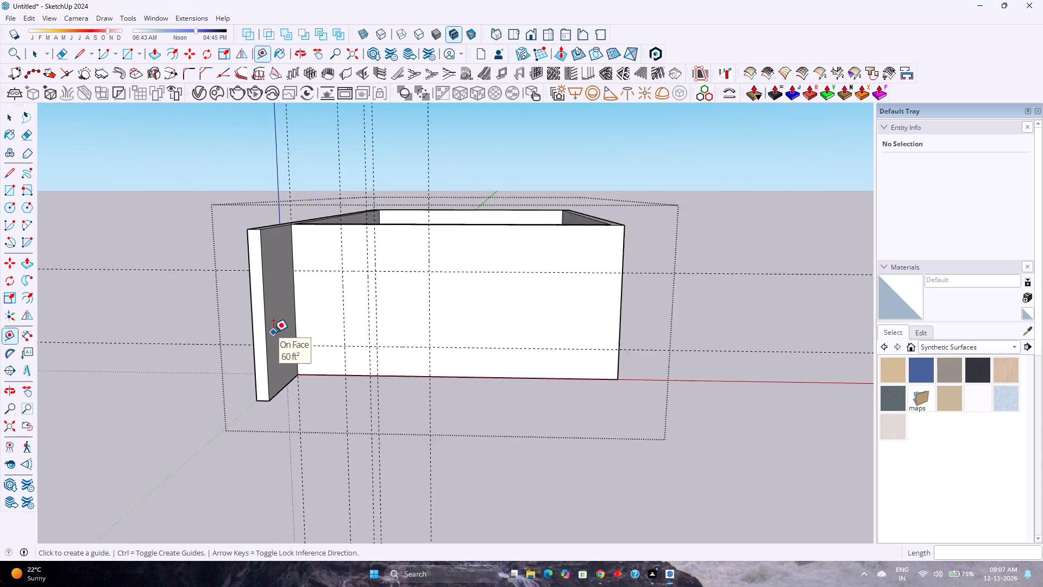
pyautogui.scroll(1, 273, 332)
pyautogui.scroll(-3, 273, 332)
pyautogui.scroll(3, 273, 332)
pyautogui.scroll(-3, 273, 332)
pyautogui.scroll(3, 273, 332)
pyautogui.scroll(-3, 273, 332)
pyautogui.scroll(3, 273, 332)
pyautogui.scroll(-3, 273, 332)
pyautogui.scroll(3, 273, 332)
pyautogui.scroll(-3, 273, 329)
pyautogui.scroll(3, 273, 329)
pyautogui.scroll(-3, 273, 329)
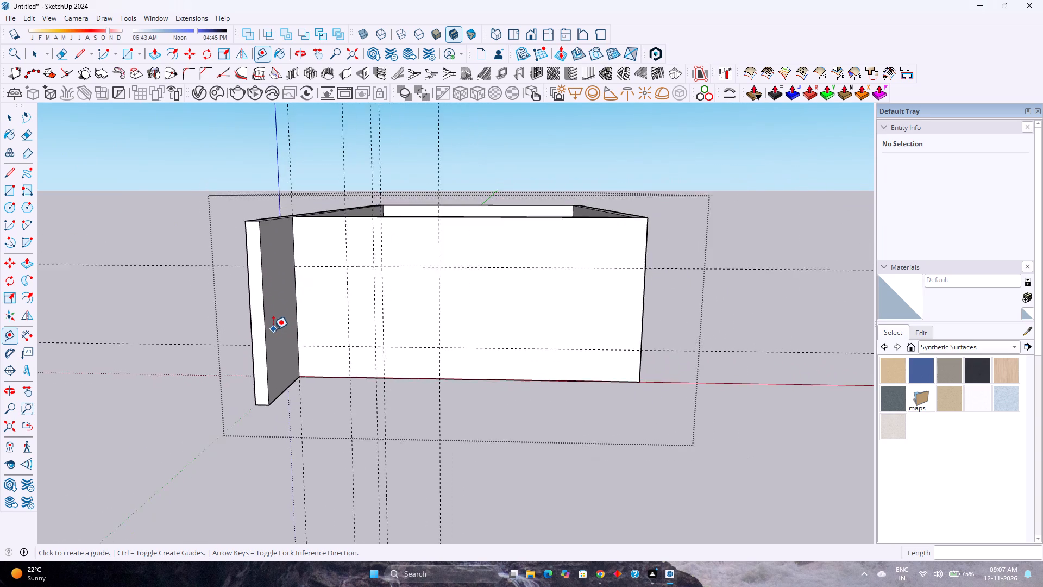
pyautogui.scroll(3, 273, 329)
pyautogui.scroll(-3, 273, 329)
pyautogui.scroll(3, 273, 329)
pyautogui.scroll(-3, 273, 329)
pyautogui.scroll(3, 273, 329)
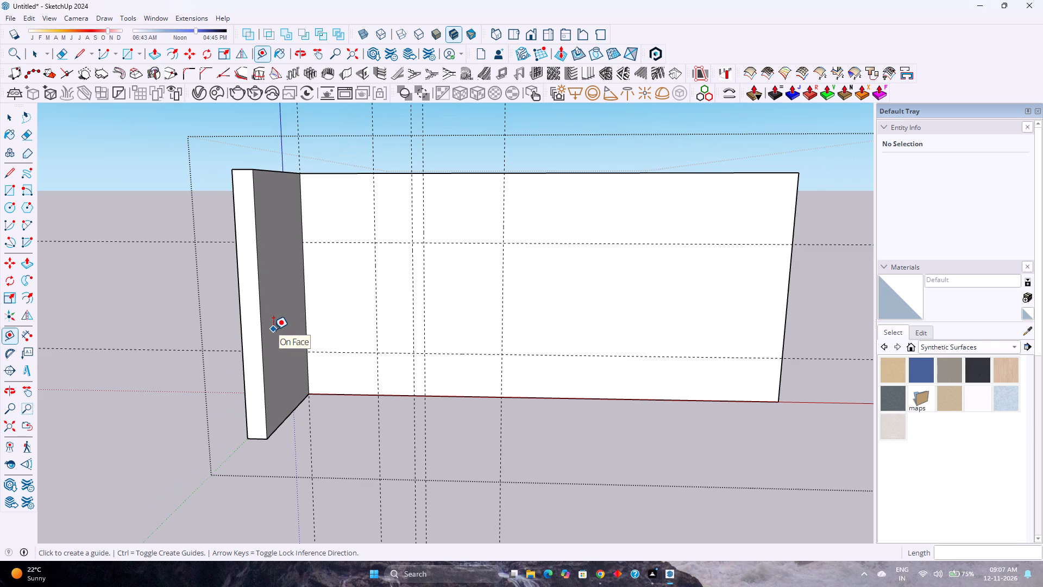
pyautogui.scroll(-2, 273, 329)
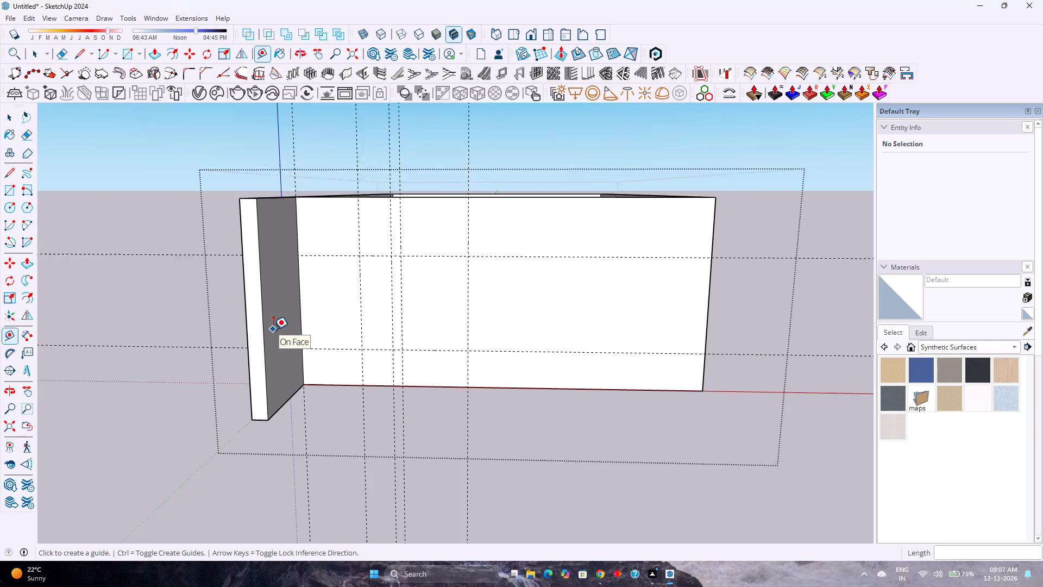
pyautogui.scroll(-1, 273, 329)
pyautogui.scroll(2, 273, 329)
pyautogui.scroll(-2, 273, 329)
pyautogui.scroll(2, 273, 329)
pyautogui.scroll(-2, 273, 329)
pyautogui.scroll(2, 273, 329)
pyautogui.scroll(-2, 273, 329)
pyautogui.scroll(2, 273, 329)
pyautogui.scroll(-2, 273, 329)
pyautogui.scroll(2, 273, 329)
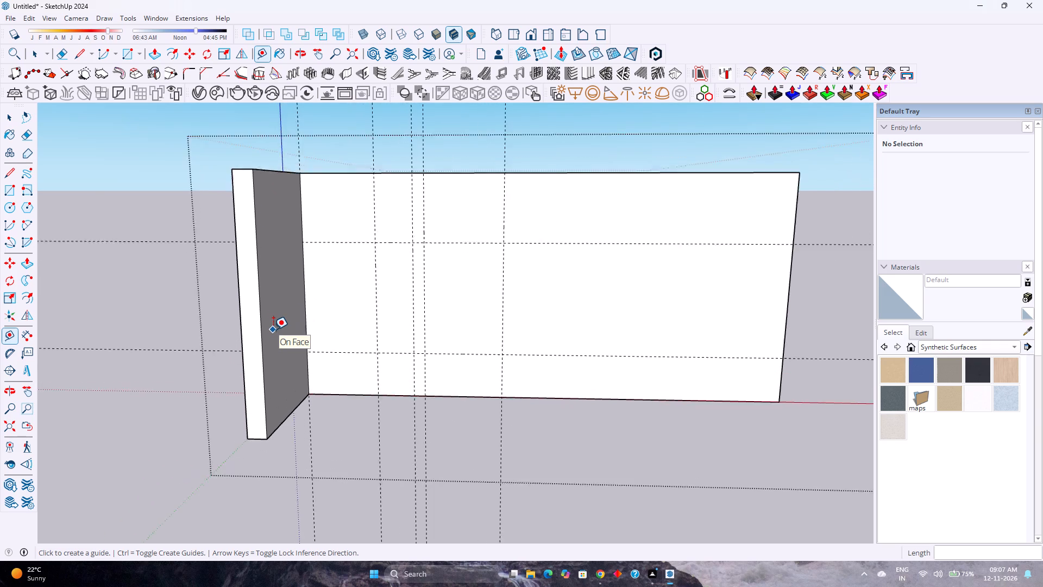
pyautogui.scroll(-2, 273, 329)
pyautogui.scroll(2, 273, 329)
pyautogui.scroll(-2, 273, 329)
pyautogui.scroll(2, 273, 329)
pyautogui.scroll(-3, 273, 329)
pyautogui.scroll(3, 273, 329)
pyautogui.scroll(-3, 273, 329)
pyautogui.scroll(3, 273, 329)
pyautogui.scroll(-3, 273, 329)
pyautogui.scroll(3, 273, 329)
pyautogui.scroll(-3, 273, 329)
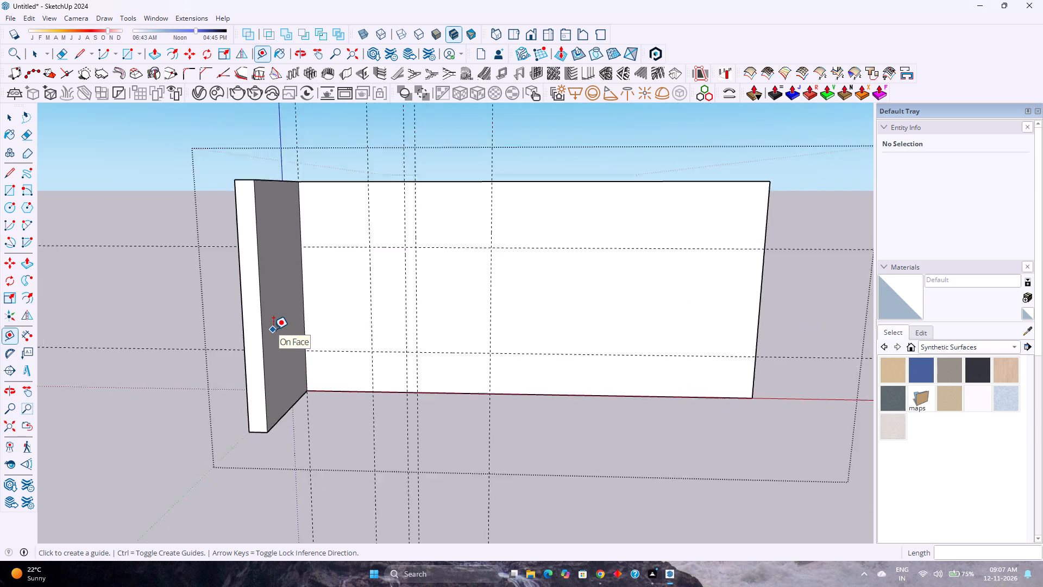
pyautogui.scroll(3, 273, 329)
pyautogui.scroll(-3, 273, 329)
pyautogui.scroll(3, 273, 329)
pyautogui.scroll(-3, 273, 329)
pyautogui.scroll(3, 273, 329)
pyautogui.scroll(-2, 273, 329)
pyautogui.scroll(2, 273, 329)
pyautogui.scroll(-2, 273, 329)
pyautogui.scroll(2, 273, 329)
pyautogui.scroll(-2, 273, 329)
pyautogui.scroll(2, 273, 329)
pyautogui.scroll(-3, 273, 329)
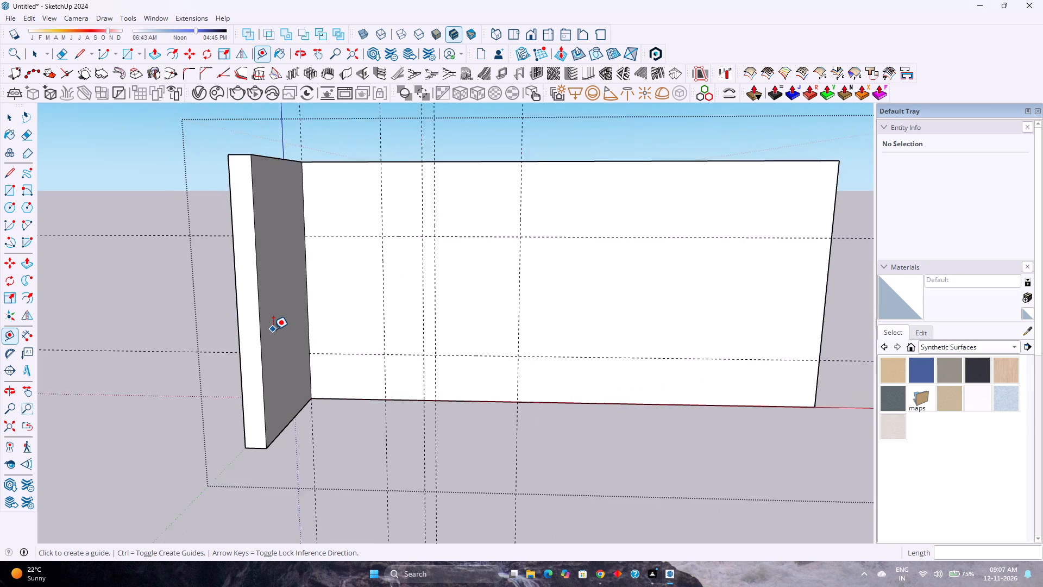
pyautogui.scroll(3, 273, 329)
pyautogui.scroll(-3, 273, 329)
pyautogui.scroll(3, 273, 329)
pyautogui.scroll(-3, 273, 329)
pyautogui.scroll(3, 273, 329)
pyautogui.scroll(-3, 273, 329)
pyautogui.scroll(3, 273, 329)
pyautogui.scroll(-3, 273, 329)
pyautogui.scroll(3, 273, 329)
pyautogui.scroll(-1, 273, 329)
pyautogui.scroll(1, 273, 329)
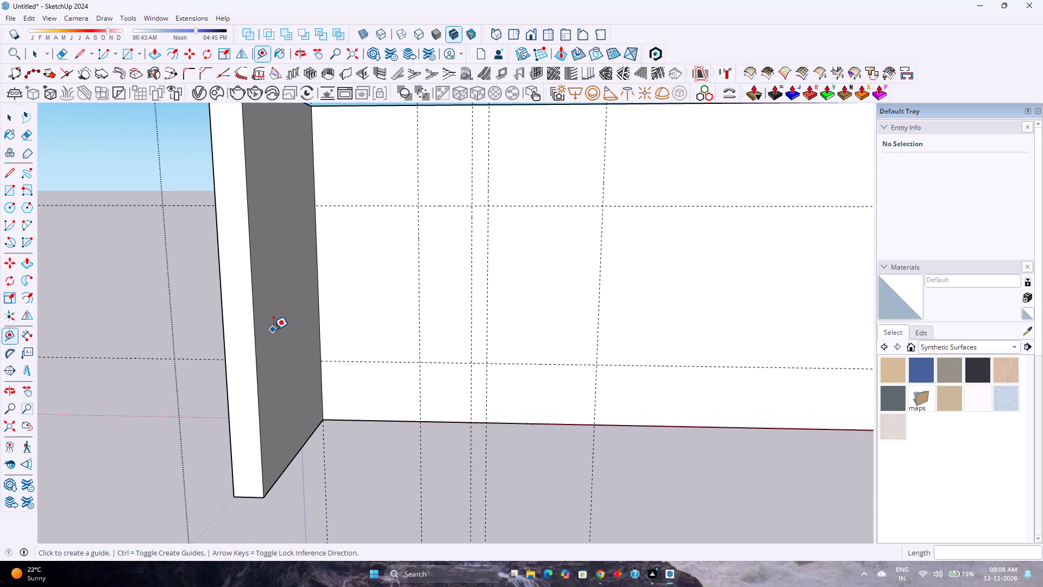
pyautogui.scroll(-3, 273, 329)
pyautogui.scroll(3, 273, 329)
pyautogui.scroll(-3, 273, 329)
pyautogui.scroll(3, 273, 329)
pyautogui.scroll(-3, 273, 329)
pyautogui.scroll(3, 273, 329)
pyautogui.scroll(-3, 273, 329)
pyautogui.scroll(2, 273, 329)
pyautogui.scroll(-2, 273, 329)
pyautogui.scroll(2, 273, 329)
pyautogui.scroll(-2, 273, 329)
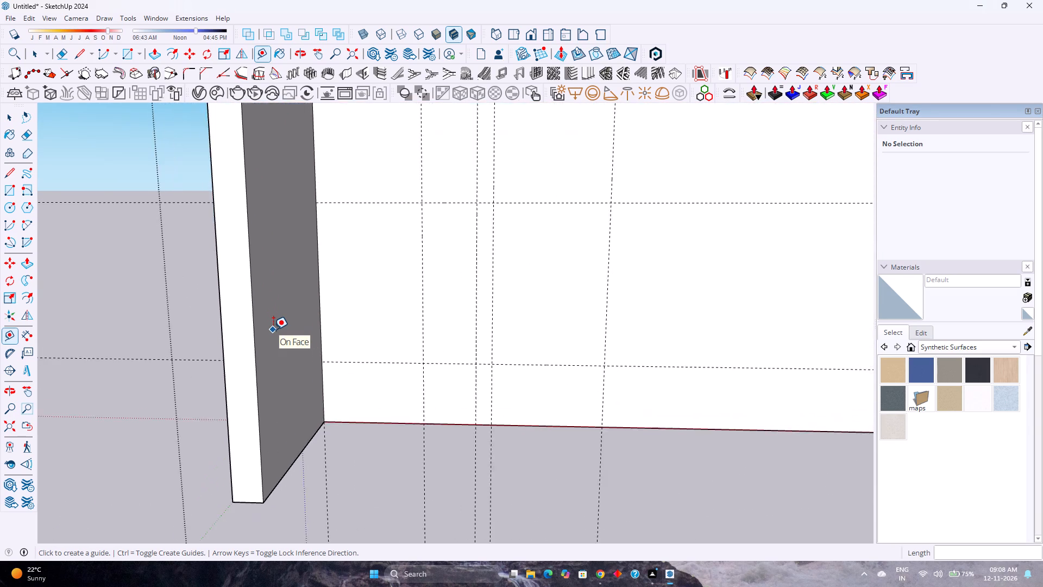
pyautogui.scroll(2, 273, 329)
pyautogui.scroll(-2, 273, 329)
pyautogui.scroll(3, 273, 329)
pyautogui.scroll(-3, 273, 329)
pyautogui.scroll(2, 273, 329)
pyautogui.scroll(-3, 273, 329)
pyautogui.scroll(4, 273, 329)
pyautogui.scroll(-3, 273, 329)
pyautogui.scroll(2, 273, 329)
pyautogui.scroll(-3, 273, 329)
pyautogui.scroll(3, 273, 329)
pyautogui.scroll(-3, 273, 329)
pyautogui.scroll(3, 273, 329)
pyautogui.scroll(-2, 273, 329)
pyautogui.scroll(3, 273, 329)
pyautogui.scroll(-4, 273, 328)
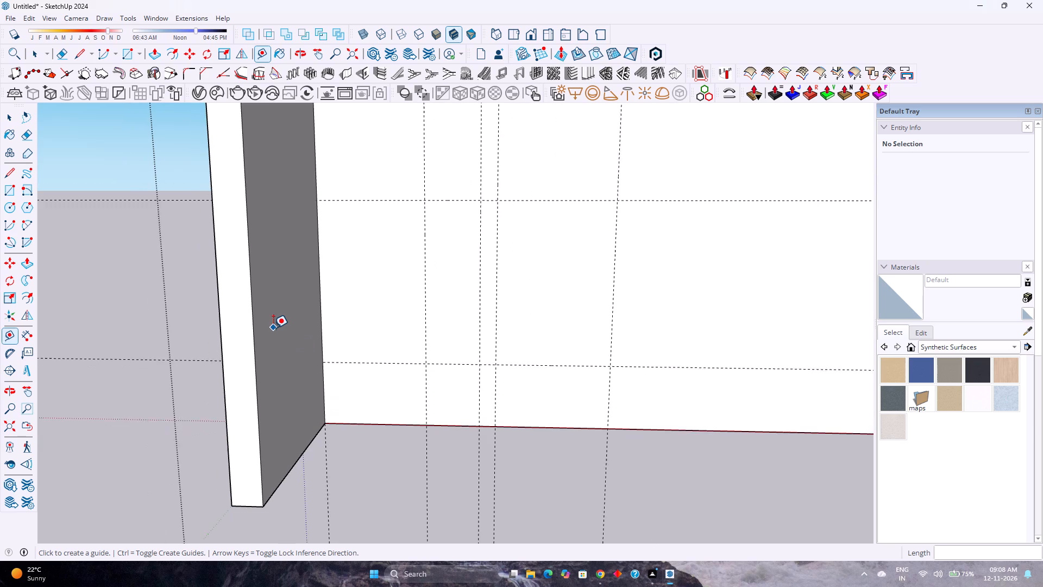
# Draw a 3' 6" wide, 7' high door rectangle on the front wall, from the upper horizontal guide to the wall's bottom edge.
pyautogui.press('space')
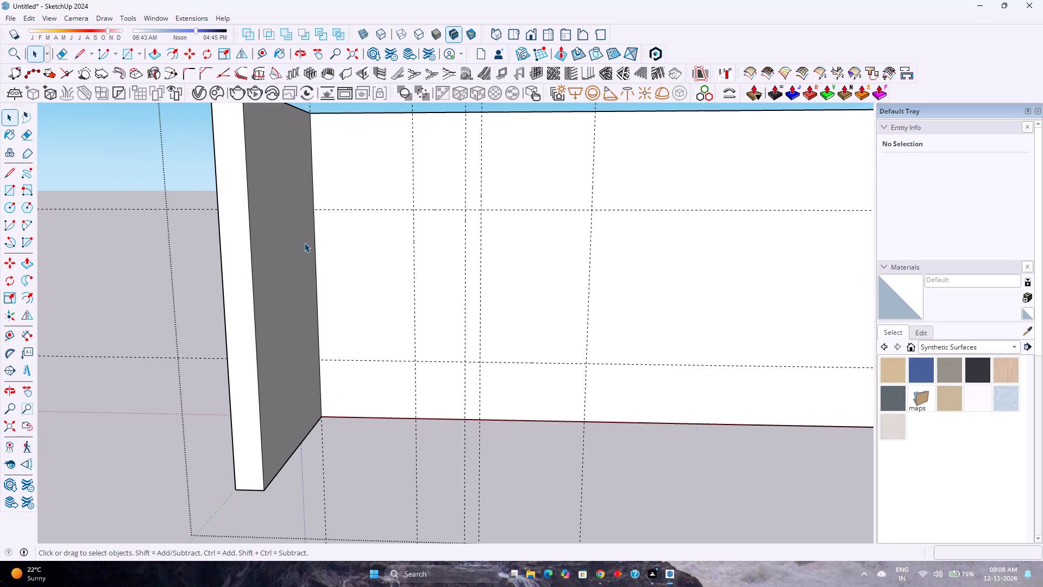
pyautogui.click(127, 49)
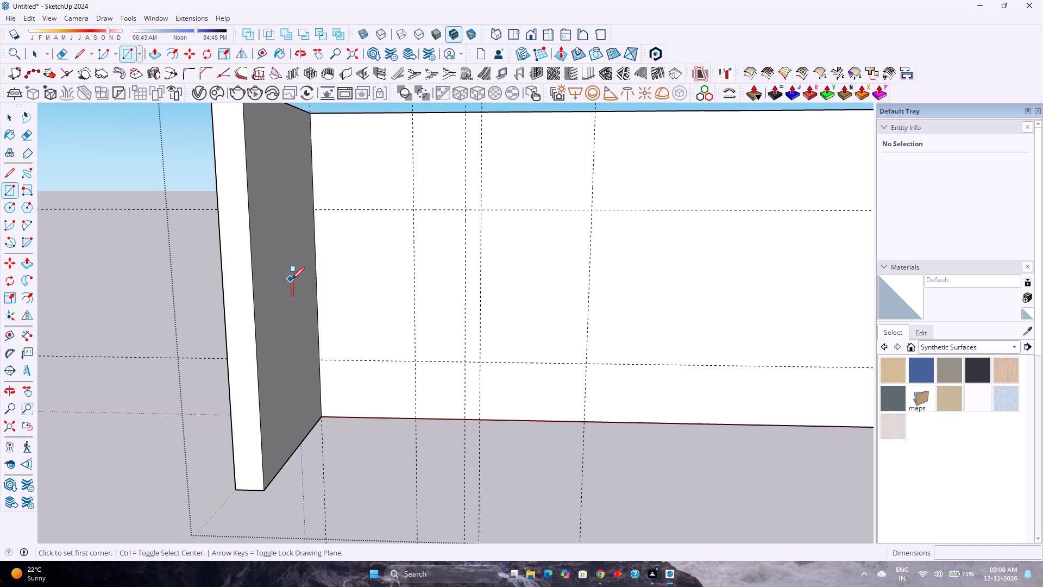
pyautogui.click(481, 209)
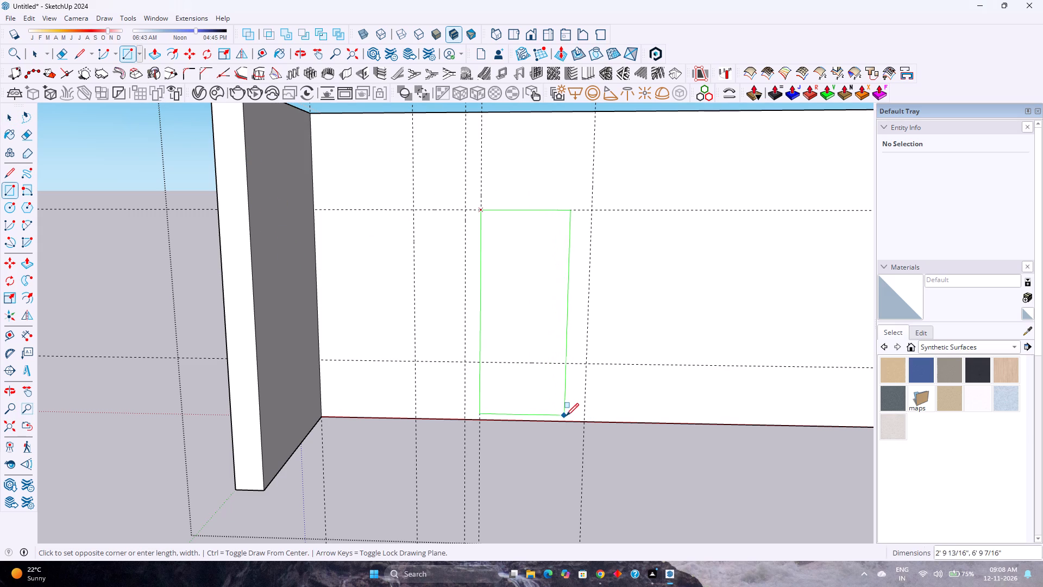
pyautogui.click(587, 420)
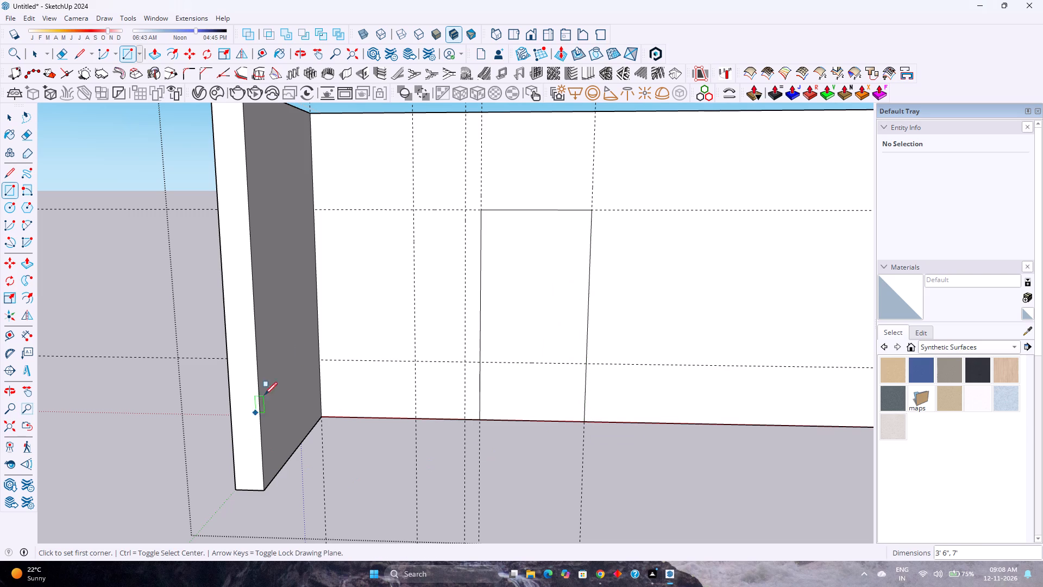
# Draw a 1' 8" wide, 5' high window rectangle between the two horizontal guides, on the projection side of the door rectangle.
pyautogui.click(414, 210)
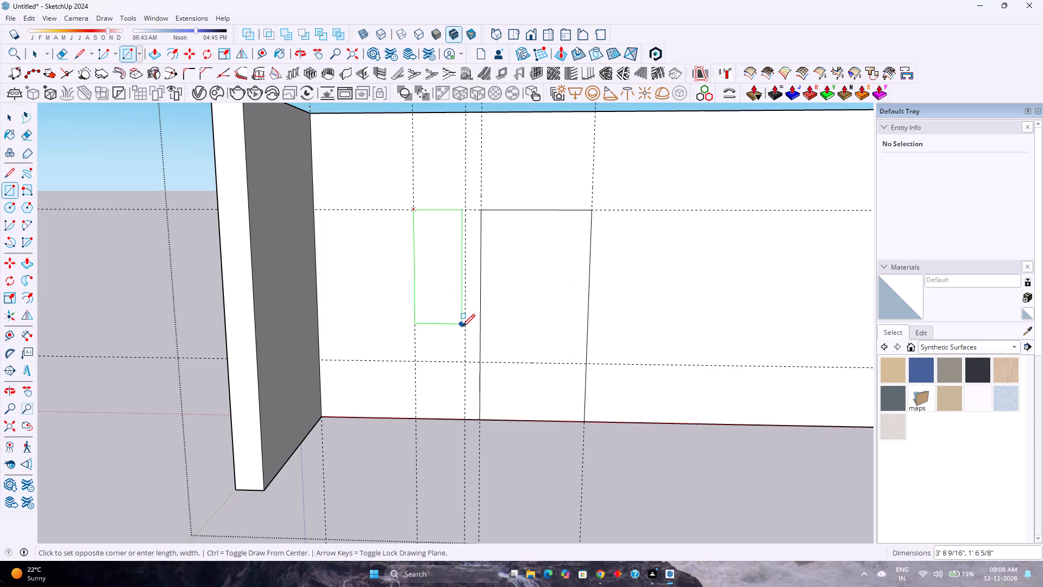
pyautogui.click(467, 363)
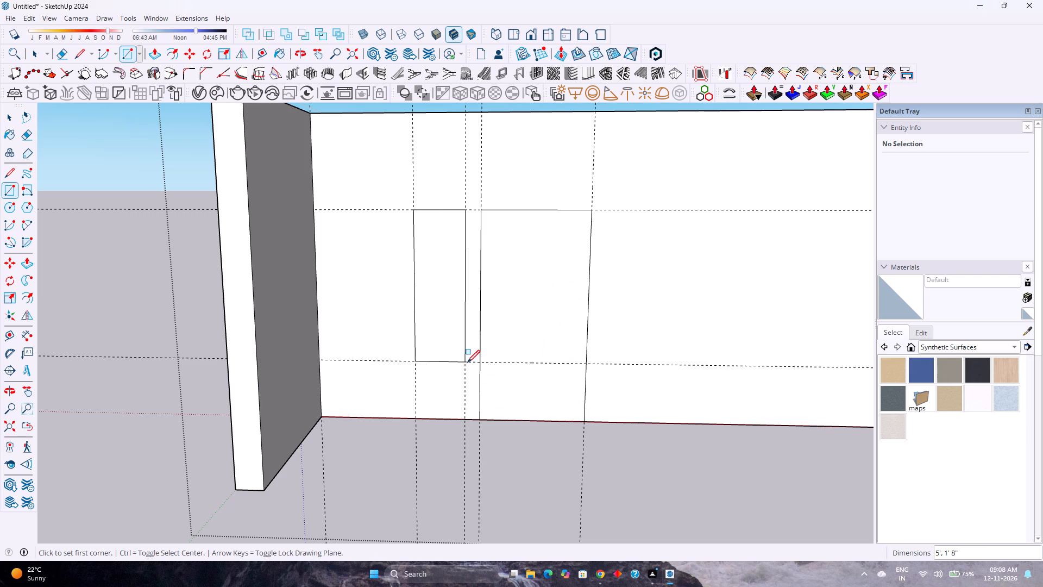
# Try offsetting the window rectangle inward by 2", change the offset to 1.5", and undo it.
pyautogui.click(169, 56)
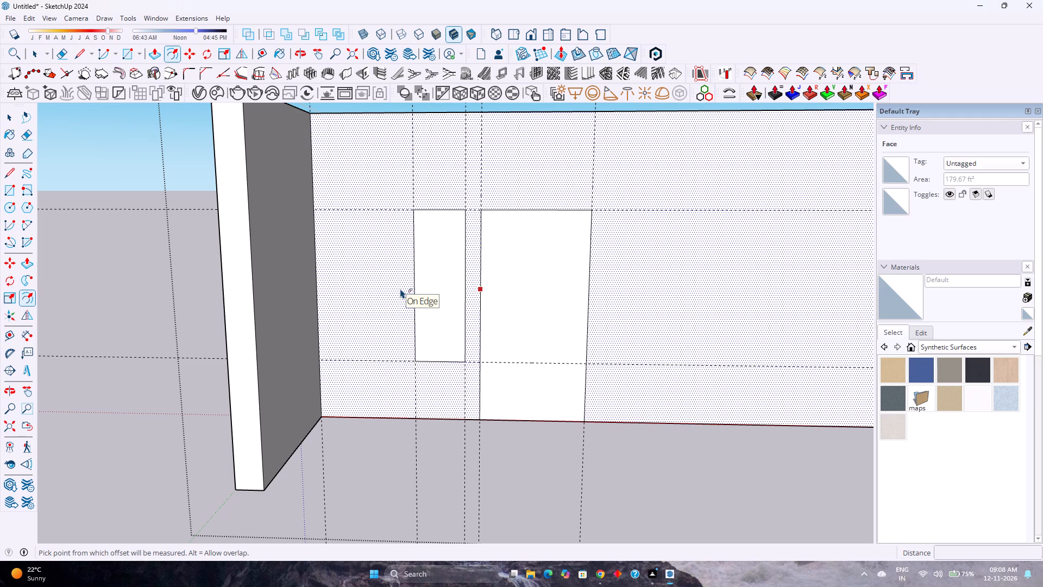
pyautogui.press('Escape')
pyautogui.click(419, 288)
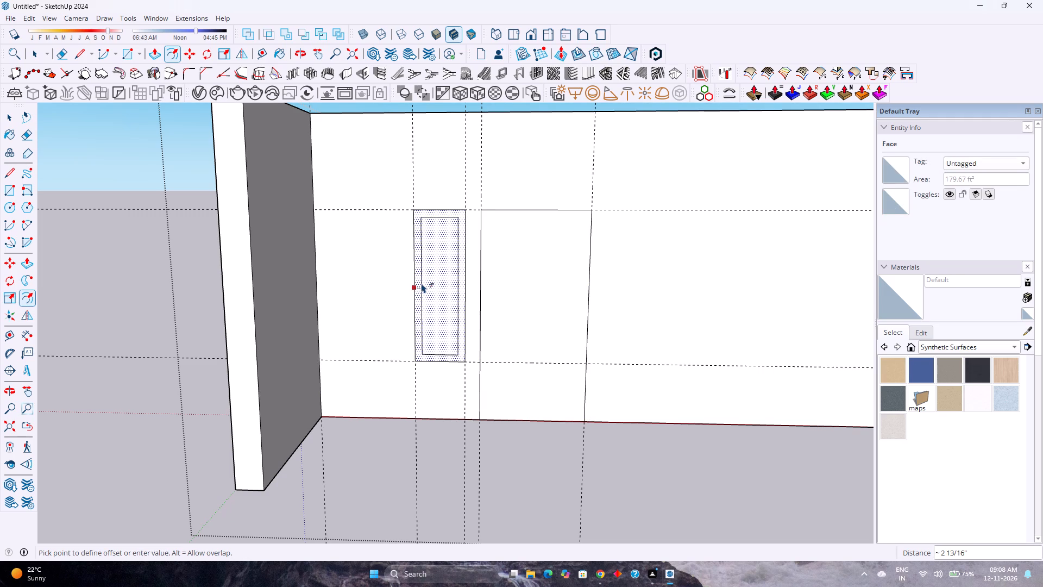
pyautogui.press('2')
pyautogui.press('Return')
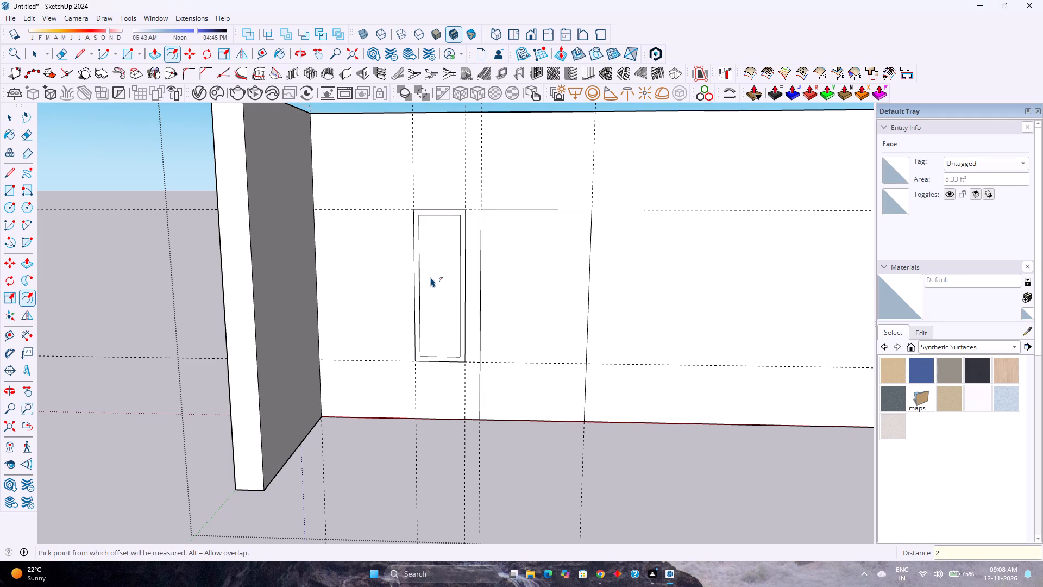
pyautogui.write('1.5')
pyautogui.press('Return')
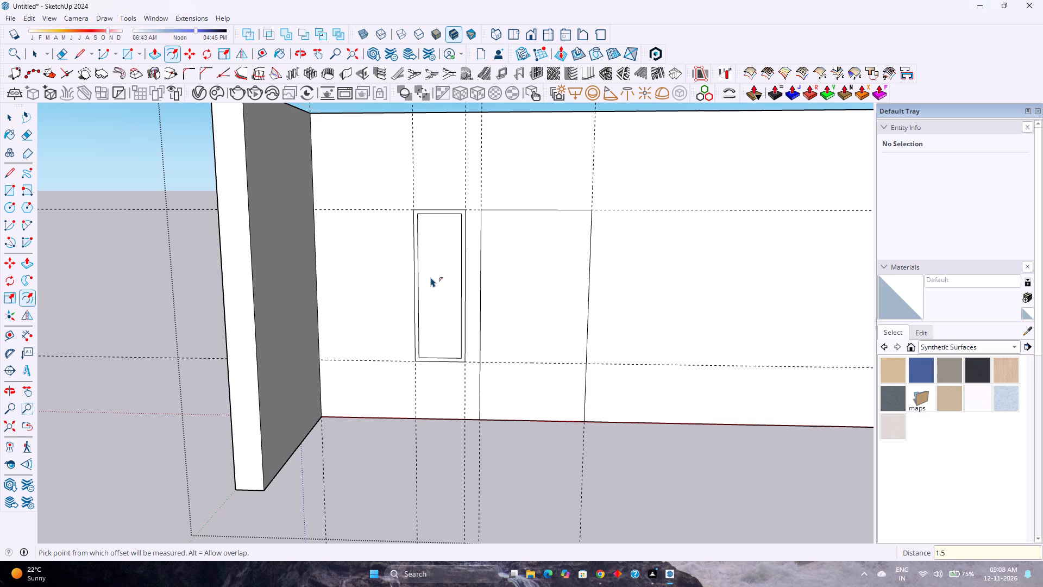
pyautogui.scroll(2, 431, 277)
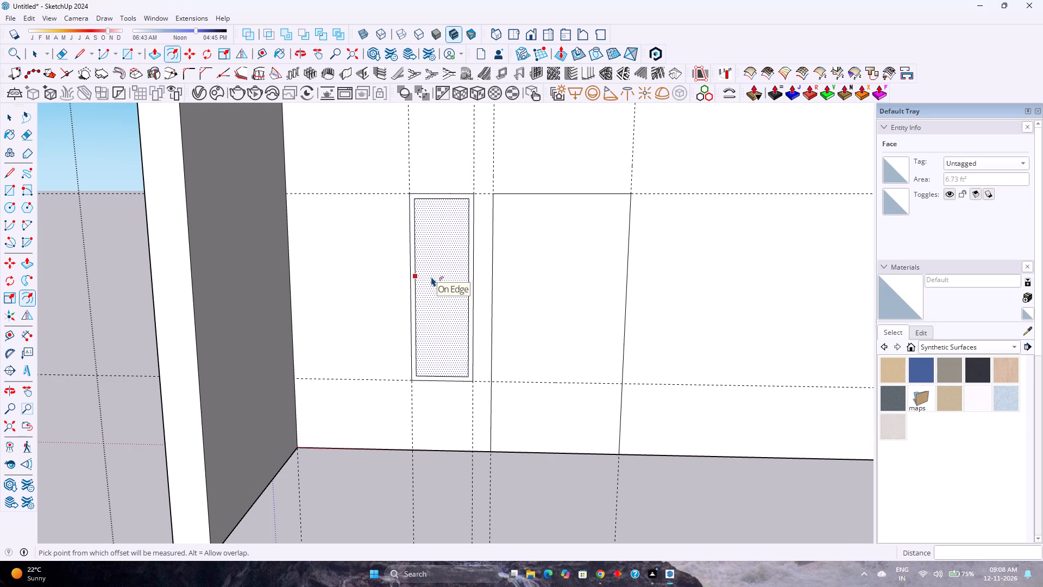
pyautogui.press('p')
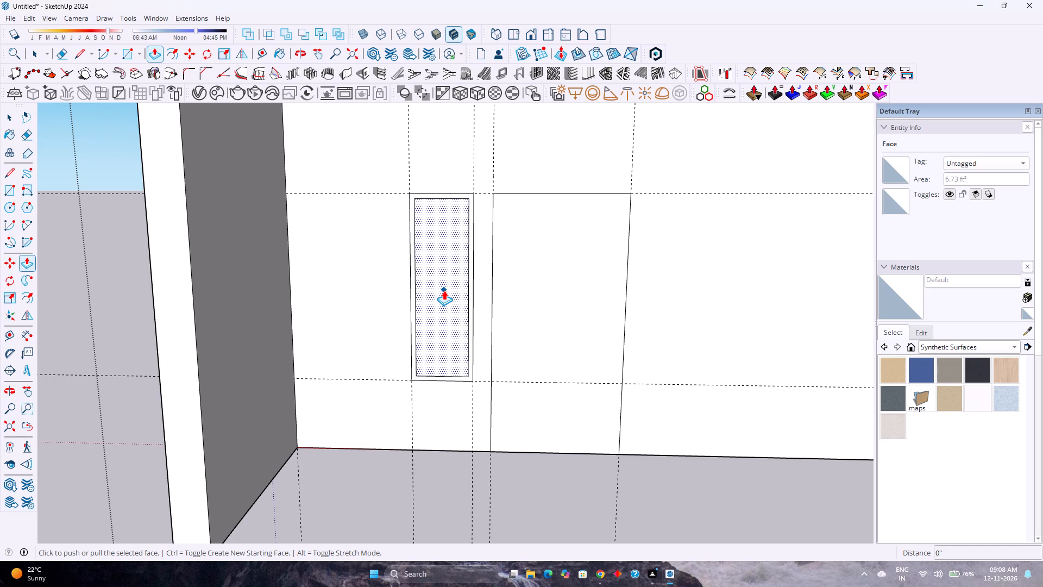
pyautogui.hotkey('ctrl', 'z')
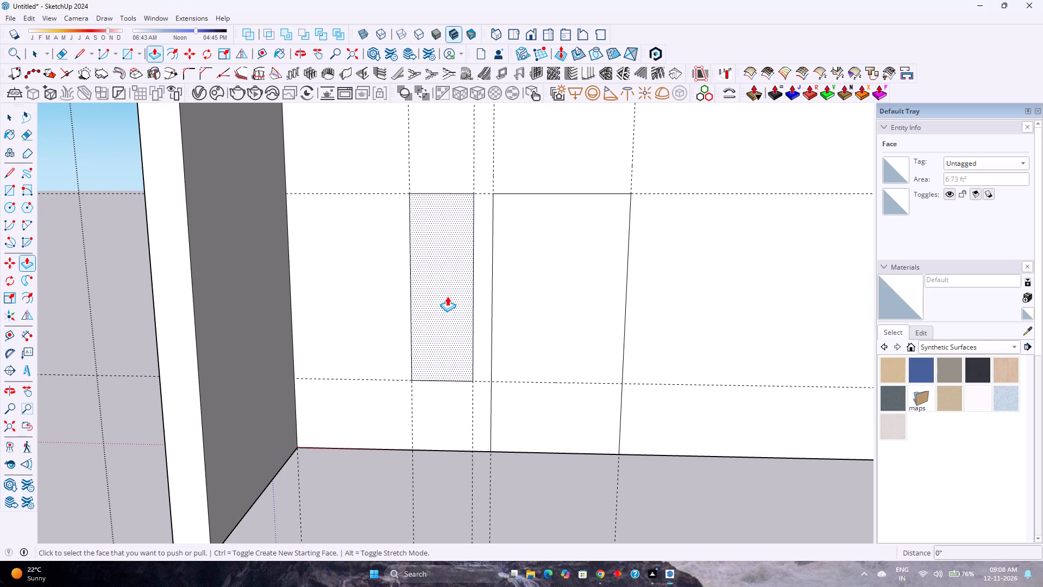
# Push/Pull the window and door rectangles 9" inward through the front wall to cut both openings.
pyautogui.click(442, 297)
pyautogui.click(447, 265)
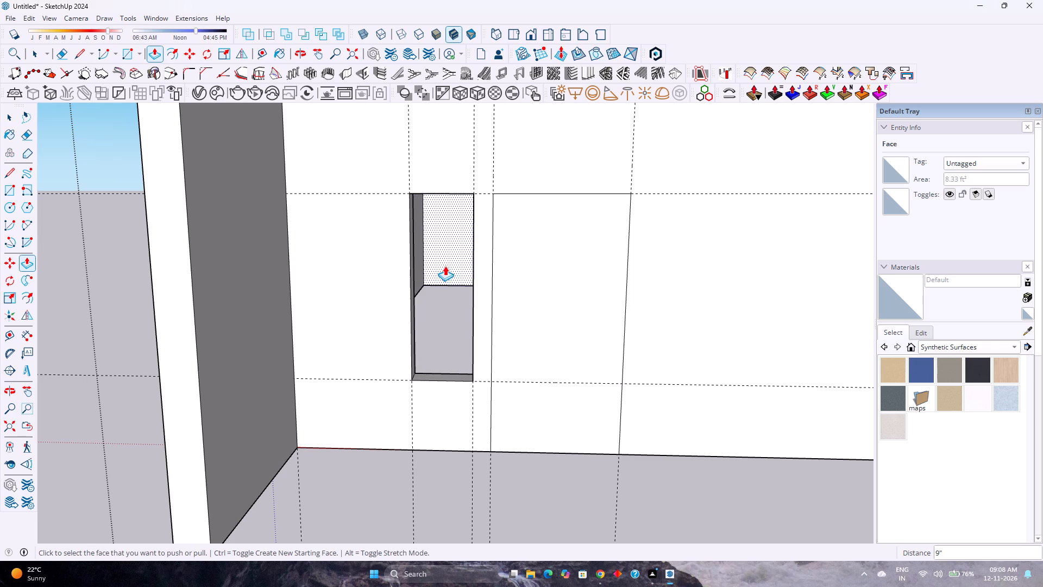
pyautogui.doubleClick(596, 320)
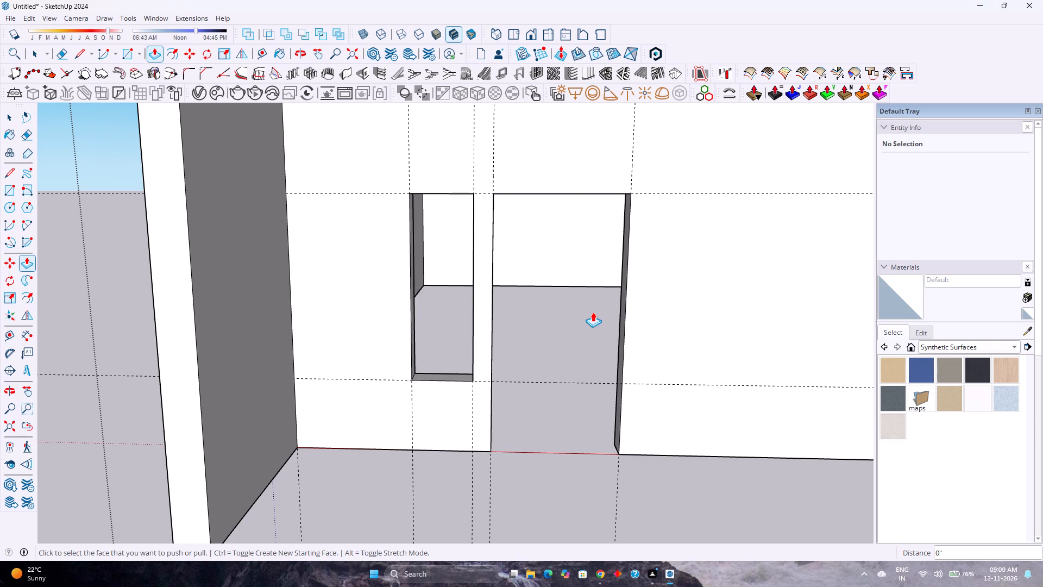
pyautogui.press('space')
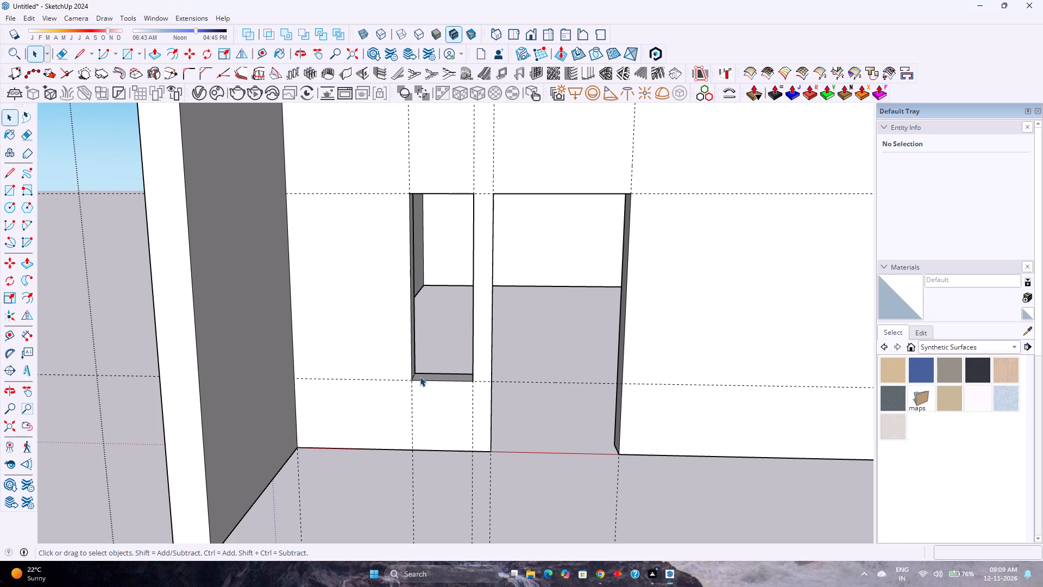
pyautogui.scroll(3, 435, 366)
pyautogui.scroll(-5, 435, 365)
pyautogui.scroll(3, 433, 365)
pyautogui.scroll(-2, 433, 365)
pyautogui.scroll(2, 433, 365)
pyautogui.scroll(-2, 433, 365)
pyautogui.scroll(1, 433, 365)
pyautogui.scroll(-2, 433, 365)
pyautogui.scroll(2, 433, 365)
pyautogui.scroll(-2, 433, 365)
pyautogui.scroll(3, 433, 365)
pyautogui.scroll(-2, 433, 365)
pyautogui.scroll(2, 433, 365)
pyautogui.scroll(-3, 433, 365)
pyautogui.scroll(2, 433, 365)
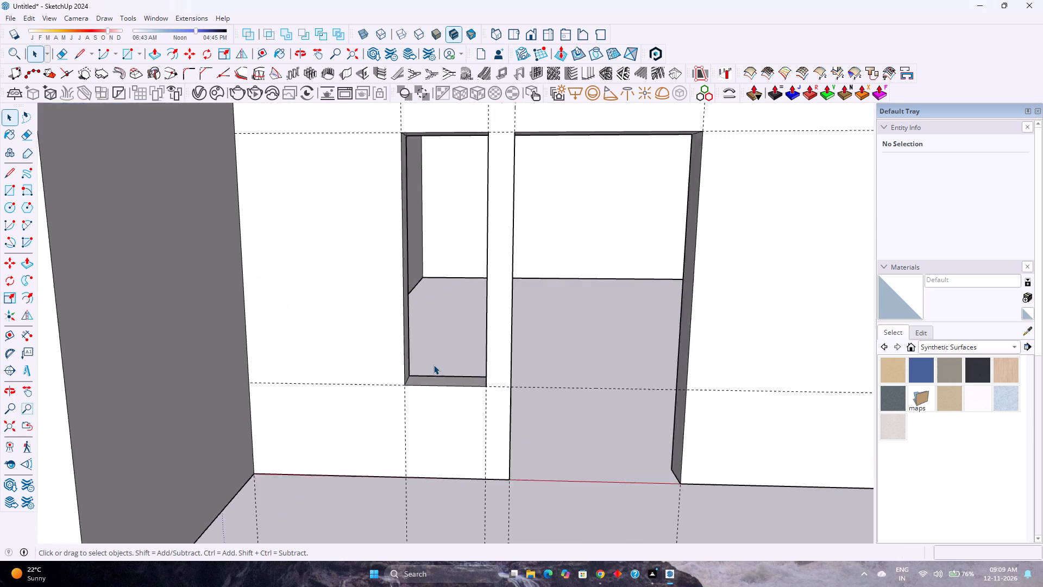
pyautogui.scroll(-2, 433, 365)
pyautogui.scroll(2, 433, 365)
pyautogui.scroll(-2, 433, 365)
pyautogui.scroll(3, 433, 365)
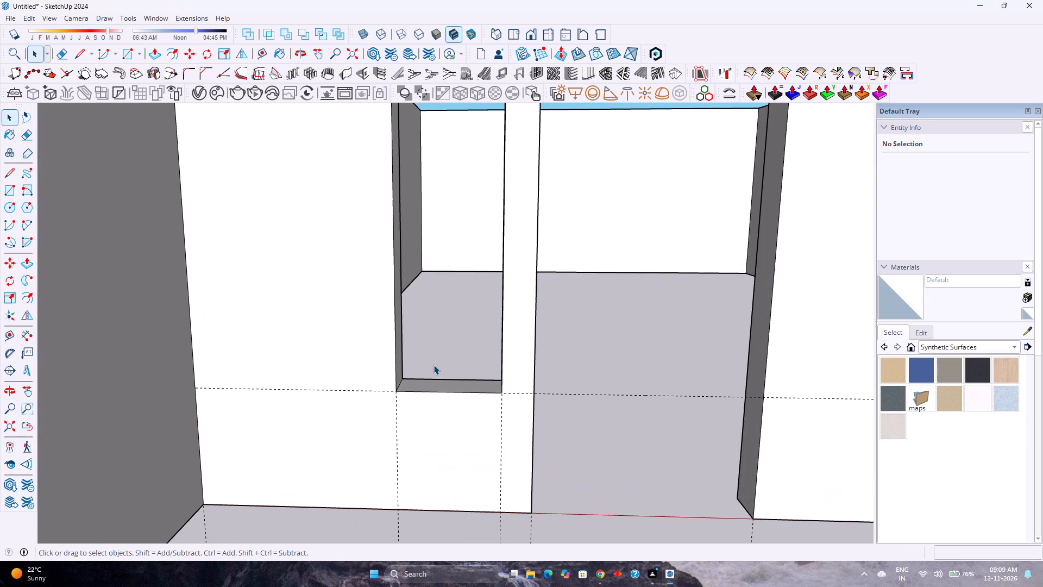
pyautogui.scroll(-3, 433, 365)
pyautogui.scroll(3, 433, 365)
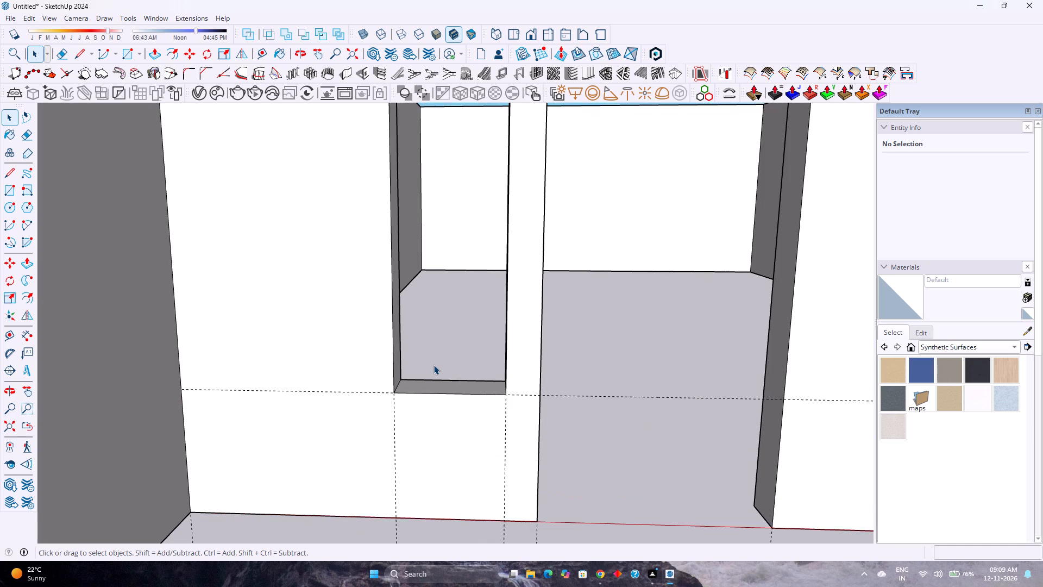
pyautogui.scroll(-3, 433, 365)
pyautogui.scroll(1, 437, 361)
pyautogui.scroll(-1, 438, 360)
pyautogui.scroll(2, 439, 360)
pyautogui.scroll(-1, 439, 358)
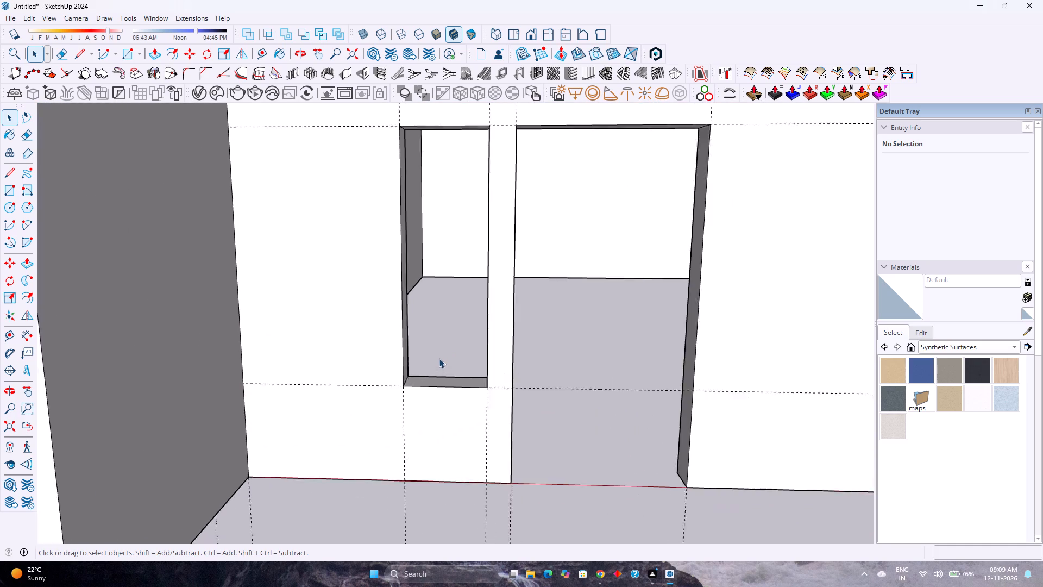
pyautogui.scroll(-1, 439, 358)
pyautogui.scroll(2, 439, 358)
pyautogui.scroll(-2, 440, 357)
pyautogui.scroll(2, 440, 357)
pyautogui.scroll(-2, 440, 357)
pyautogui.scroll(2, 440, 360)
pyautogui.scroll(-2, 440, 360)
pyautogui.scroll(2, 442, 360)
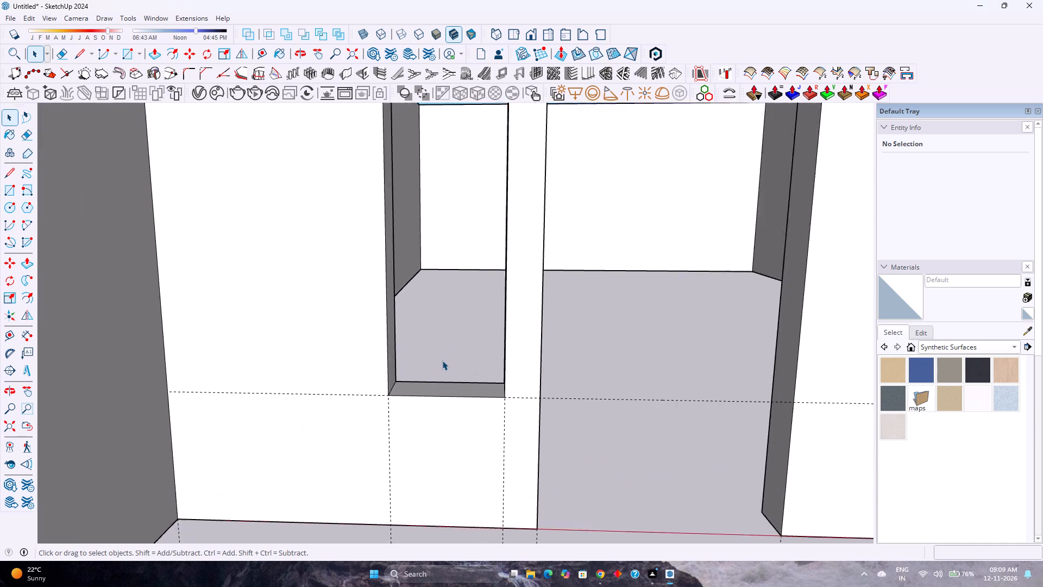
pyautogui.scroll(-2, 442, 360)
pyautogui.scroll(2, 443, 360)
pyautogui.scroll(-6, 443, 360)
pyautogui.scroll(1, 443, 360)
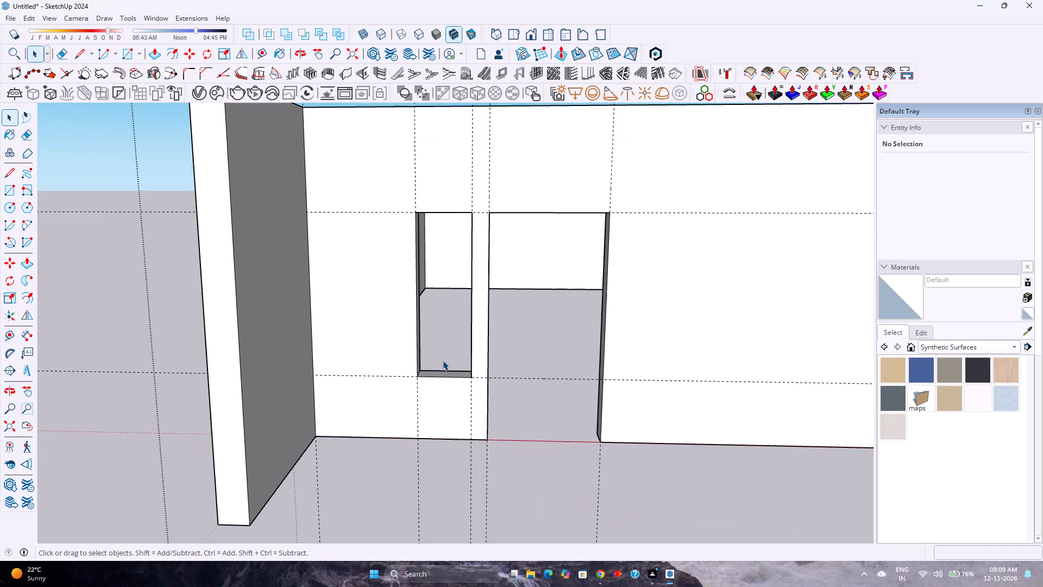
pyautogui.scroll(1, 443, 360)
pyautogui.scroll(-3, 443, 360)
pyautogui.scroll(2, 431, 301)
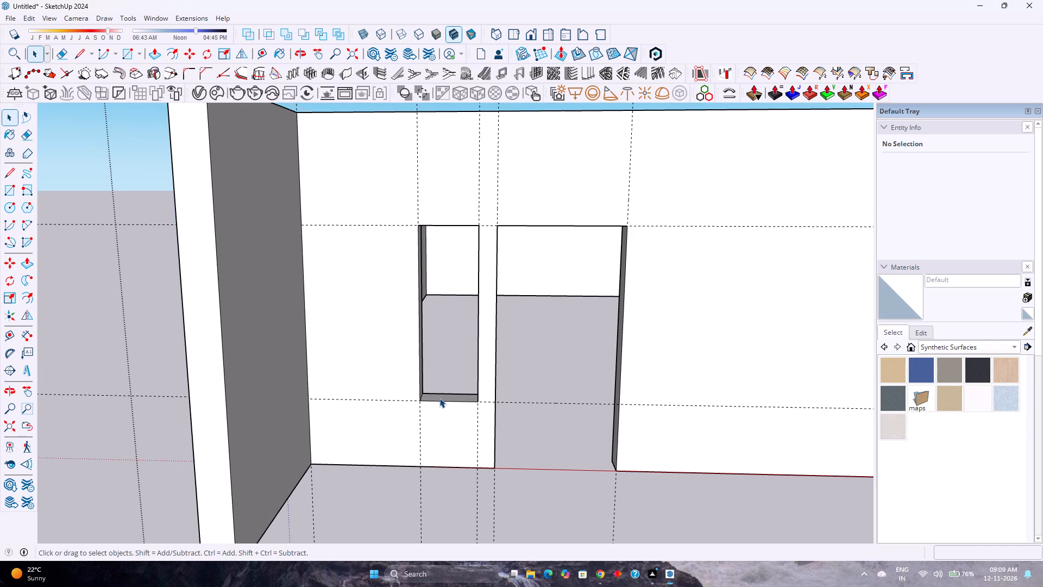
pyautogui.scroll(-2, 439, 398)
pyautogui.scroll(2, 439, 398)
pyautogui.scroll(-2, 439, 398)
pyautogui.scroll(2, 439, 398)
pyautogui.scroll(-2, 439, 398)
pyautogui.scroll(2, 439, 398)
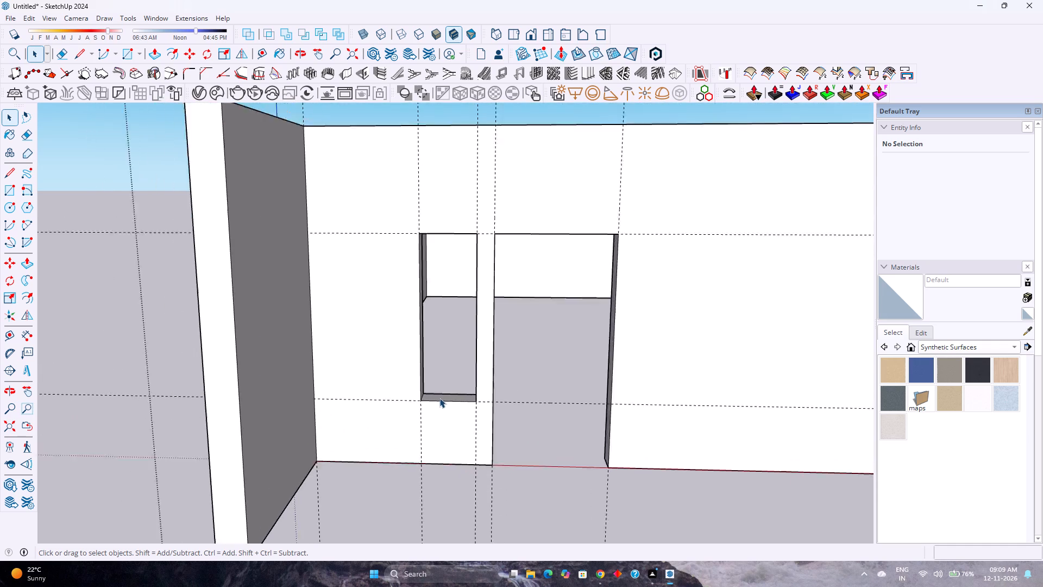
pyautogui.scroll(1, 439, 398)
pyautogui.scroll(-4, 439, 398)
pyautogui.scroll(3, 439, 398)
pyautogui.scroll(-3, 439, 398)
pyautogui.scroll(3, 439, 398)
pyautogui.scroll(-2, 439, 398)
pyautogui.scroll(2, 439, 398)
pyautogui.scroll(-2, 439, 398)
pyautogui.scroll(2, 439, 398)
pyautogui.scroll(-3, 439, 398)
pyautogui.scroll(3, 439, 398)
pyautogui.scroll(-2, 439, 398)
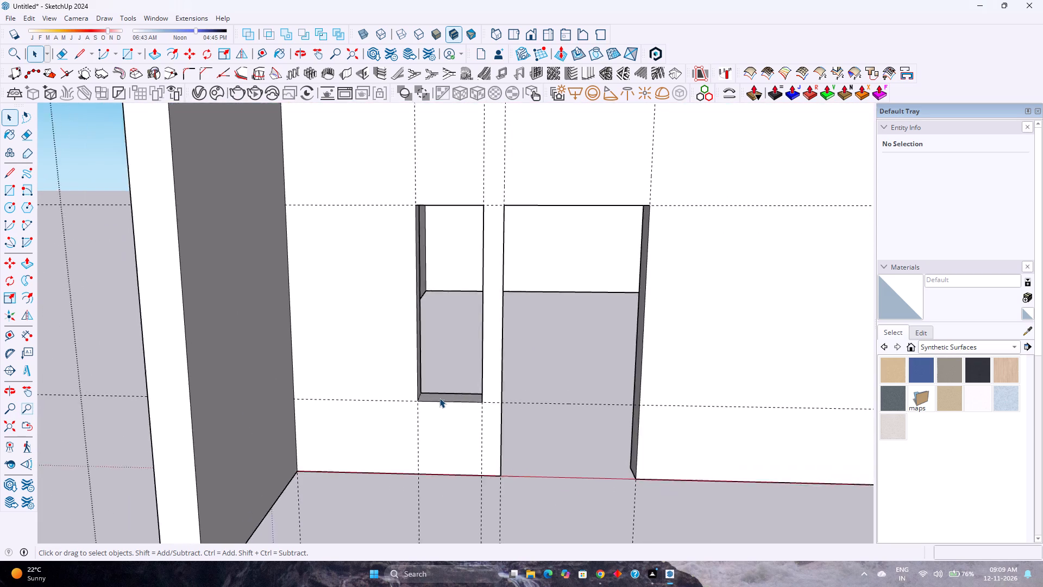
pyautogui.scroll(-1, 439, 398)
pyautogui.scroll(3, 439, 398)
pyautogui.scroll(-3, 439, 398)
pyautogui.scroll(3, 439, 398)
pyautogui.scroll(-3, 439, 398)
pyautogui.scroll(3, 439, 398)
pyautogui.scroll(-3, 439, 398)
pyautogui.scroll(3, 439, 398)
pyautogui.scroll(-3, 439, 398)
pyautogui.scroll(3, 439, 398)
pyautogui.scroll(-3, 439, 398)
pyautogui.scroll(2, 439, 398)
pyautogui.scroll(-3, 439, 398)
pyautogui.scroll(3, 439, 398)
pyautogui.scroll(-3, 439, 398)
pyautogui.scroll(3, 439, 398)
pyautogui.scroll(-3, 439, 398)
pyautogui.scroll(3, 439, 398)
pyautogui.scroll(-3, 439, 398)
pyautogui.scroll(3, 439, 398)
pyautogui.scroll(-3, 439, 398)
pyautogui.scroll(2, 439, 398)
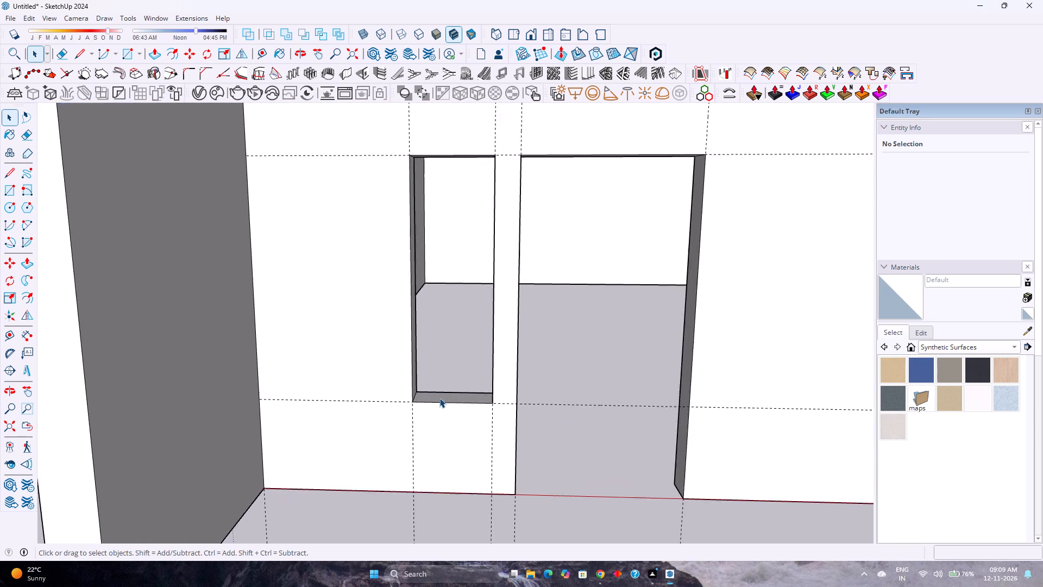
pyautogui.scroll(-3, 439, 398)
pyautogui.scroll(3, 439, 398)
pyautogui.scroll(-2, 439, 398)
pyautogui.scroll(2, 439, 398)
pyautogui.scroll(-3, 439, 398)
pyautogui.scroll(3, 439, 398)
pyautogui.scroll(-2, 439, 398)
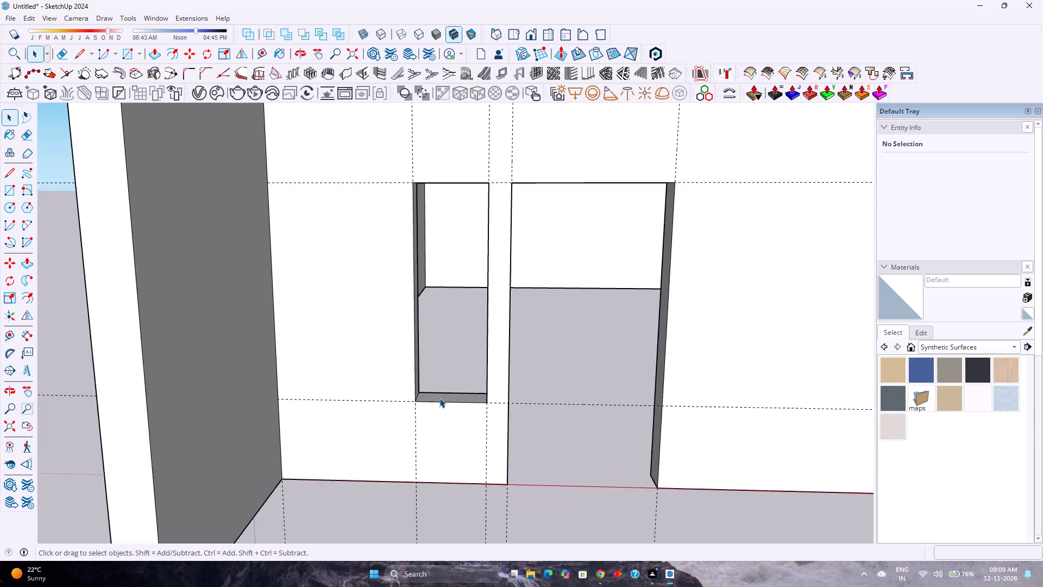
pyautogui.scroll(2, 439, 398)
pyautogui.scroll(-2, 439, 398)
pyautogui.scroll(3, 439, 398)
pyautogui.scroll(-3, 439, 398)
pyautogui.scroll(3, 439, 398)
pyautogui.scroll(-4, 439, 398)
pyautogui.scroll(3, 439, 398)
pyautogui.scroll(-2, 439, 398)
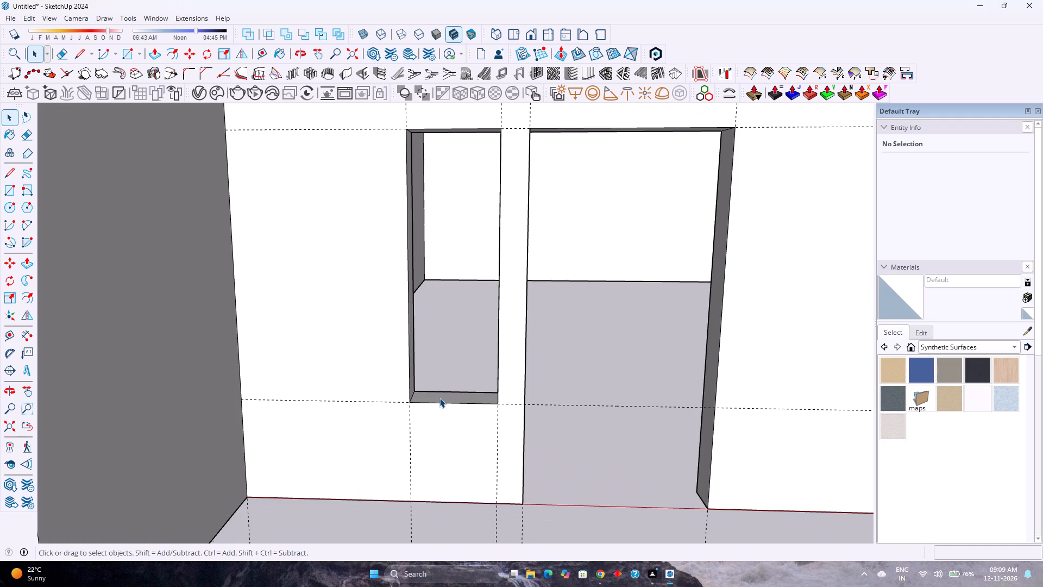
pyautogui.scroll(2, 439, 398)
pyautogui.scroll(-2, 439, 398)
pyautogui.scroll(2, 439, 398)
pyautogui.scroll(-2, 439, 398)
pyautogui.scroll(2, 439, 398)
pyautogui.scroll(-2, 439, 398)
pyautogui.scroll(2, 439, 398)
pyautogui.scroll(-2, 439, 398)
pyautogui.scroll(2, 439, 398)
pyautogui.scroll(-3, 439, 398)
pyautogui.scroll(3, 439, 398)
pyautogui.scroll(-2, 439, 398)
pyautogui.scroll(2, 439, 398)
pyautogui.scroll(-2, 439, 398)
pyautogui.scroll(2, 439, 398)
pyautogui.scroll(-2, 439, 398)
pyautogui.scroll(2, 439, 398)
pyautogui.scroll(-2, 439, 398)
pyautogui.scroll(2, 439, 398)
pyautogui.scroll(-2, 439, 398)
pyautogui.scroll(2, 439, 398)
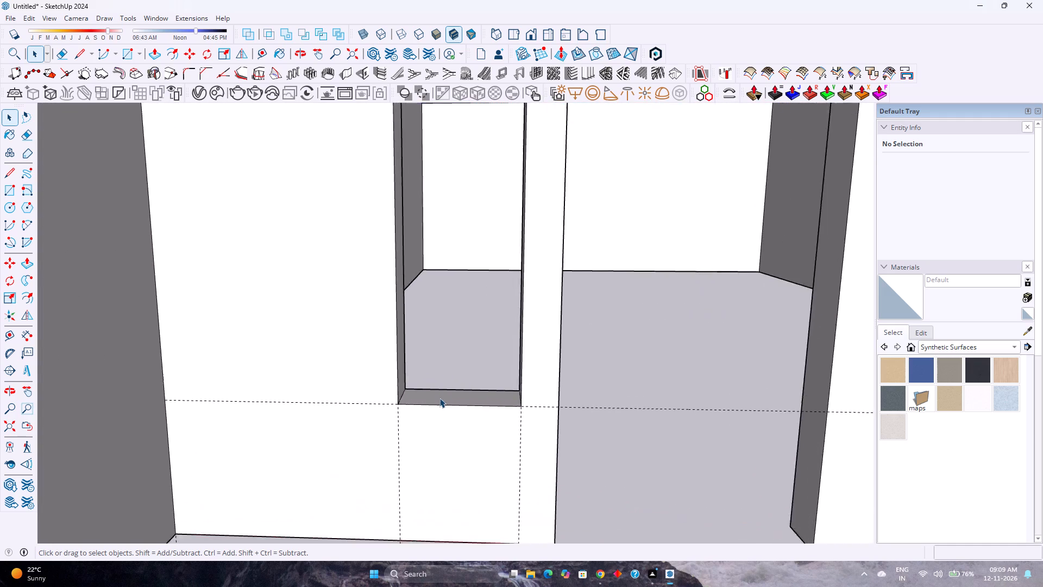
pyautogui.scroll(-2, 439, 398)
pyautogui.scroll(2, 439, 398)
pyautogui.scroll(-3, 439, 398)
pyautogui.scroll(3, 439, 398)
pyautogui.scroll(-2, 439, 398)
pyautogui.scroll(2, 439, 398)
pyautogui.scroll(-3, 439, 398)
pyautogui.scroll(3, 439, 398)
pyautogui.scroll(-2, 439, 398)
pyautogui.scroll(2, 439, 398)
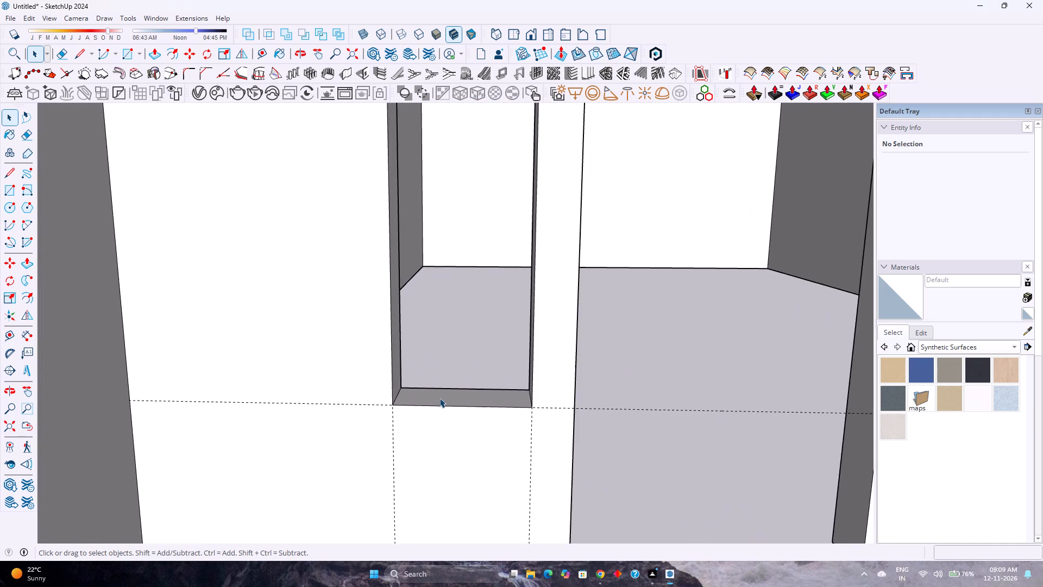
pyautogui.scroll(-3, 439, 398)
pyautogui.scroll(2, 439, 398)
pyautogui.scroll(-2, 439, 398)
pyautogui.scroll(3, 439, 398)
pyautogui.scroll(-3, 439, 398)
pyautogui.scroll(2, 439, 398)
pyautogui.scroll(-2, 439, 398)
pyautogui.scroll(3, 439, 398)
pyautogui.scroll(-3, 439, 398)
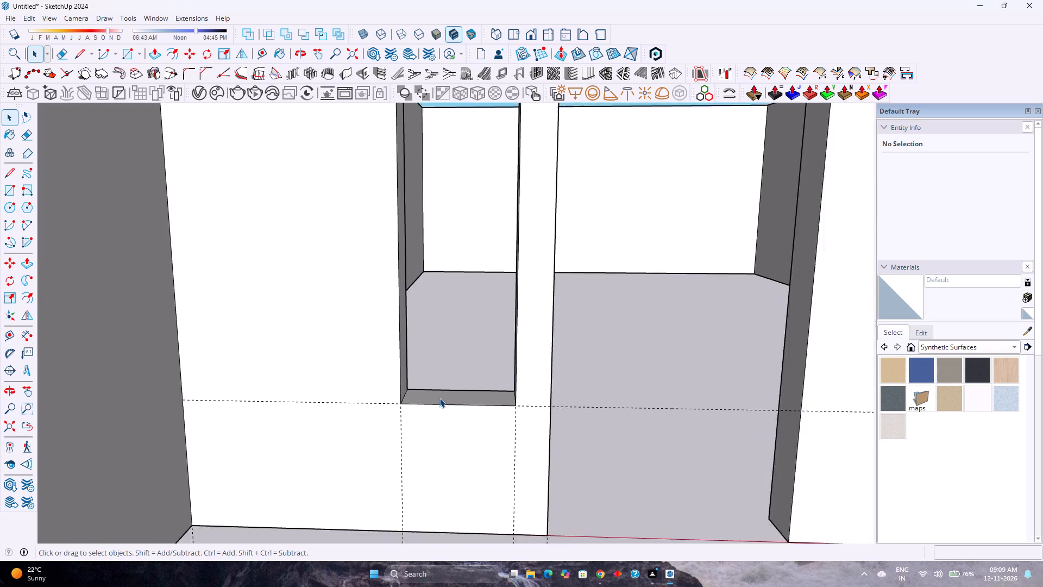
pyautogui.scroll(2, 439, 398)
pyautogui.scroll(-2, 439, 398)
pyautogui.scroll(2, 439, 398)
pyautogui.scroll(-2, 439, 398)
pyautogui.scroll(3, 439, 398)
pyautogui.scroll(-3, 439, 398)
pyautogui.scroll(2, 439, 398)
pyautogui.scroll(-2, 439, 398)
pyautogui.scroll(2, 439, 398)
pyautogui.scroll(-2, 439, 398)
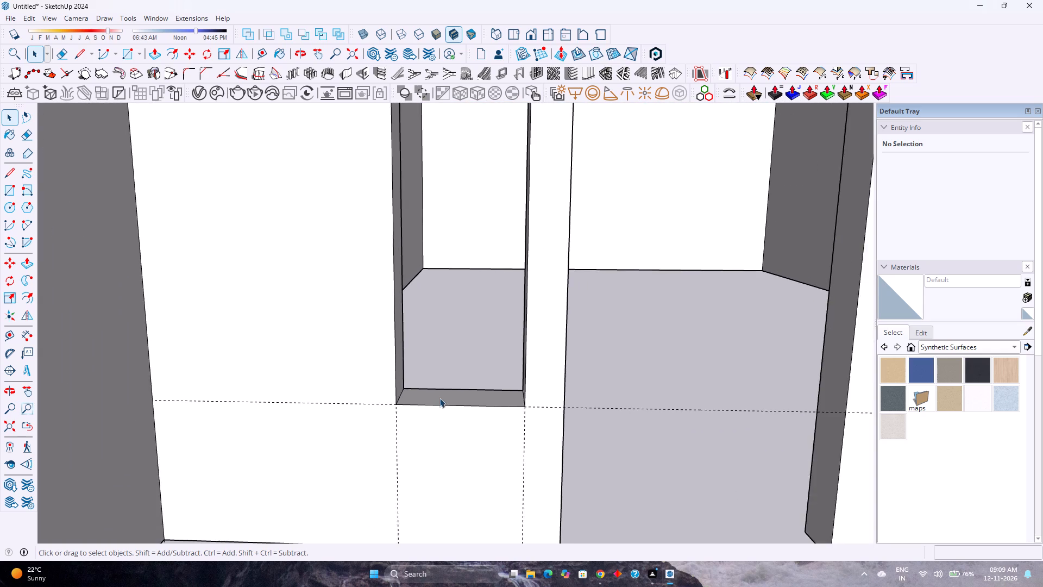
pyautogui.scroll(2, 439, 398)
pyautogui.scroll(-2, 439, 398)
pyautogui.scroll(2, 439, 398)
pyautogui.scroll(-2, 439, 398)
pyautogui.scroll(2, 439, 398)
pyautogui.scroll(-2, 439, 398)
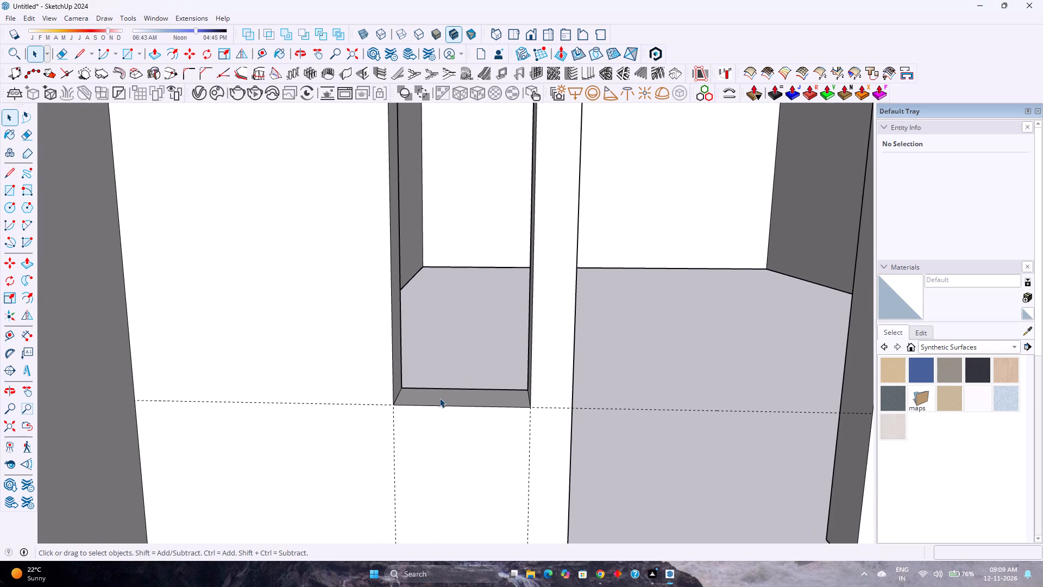
# Offset the four front edges of the window opening inward, trying 1.5" and settling on 1".
pyautogui.scroll(-3, 439, 398)
pyautogui.scroll(2, 439, 398)
pyautogui.scroll(-2, 439, 398)
pyautogui.scroll(2, 439, 398)
pyautogui.scroll(-2, 439, 398)
pyautogui.scroll(3, 439, 398)
pyautogui.scroll(-4, 439, 398)
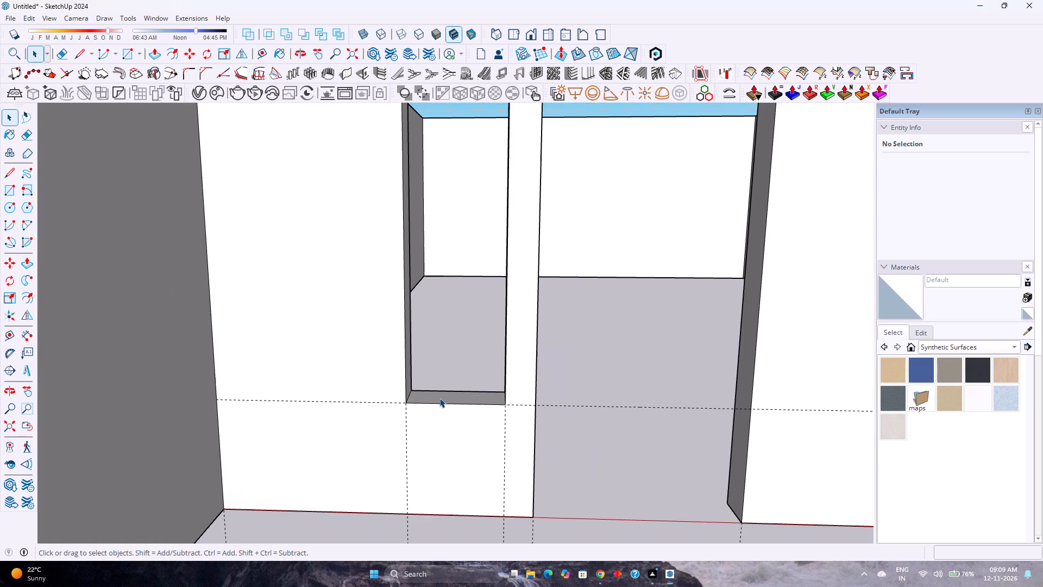
pyautogui.click(443, 403)
pyautogui.scroll(-4, 442, 401)
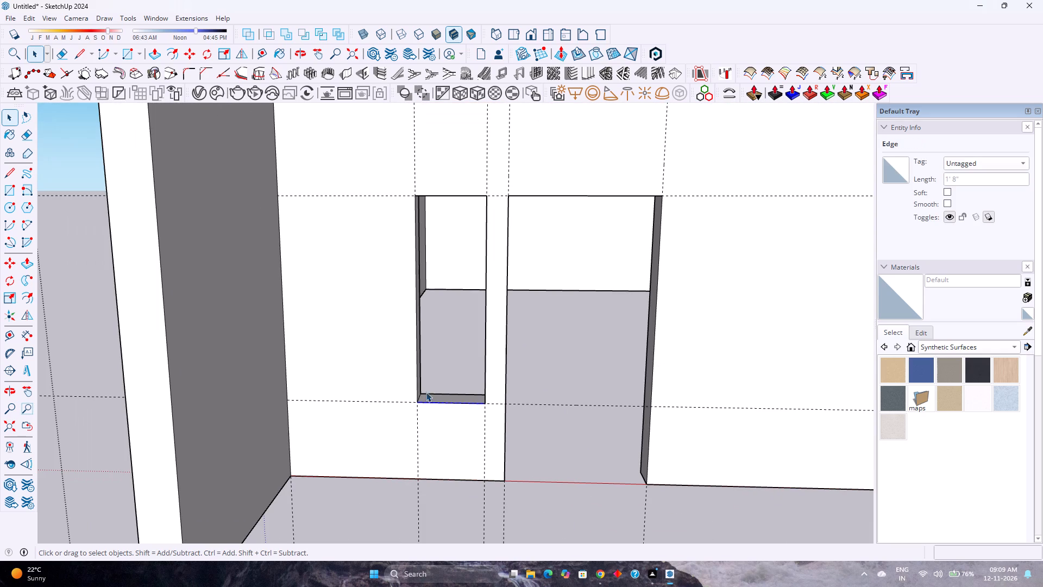
pyautogui.keyDown('ctrl'); pyautogui.click(416, 373); pyautogui.keyUp('ctrl')
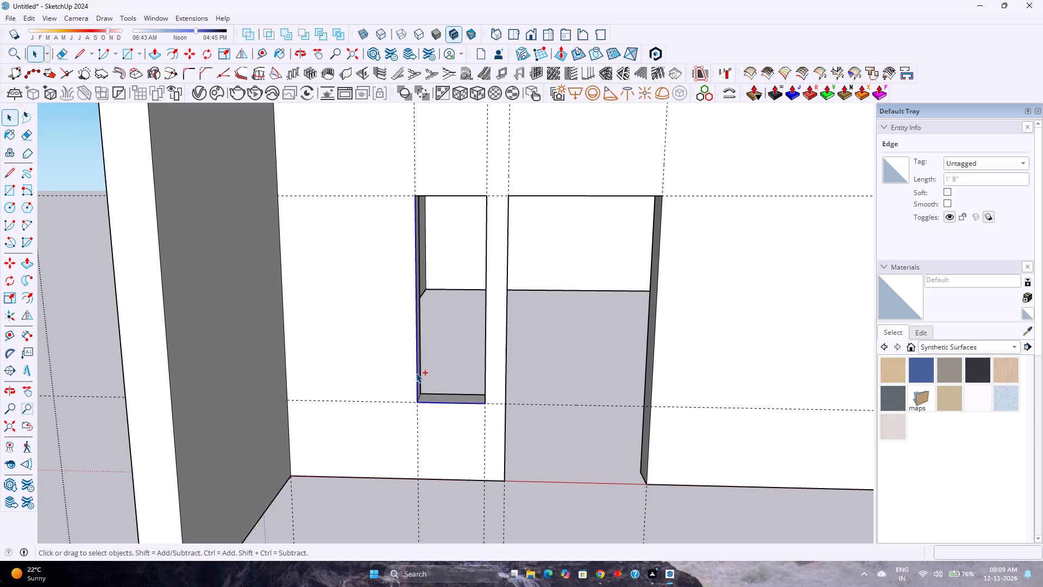
pyautogui.keyDown('ctrl'); pyautogui.click(486, 365); pyautogui.keyUp('ctrl')
pyautogui.keyDown('ctrl'); pyautogui.moveTo(451, 228); pyautogui.dragTo(368, 222, button='middle'); pyautogui.keyUp('ctrl')
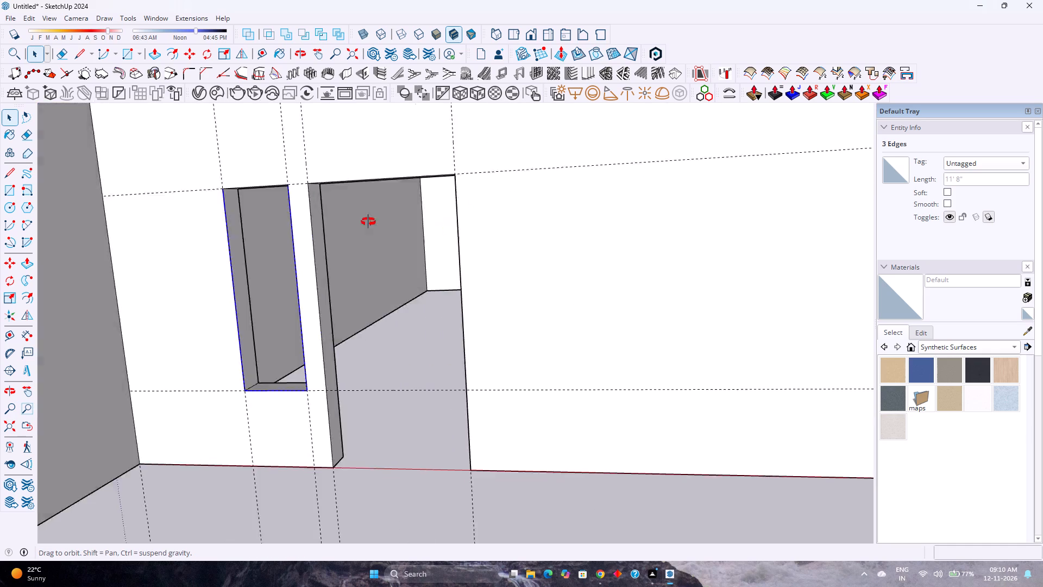
pyautogui.keyDown('ctrl'); pyautogui.moveTo(368, 222); pyautogui.dragTo(469, 267, button='middle'); pyautogui.keyUp('ctrl')
pyautogui.keyDown('ctrl'); pyautogui.middleClick(470, 269); pyautogui.keyUp('ctrl')
pyautogui.moveTo(475, 286); pyautogui.dragTo(339, 223, button='middle')
pyautogui.middleClick(337, 221)
pyautogui.scroll(-4, 455, 278)
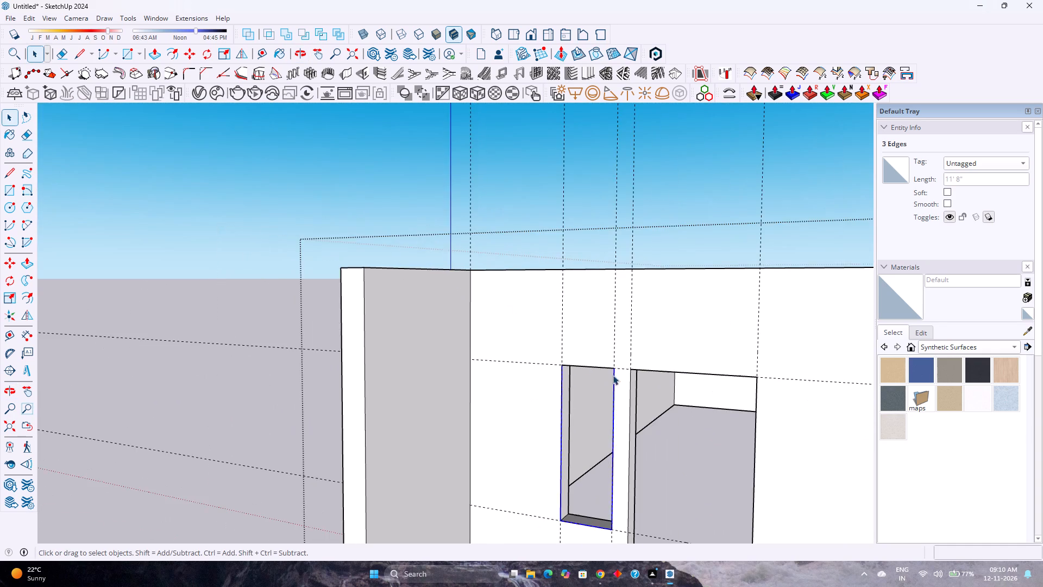
pyautogui.scroll(3, 631, 385)
pyautogui.moveTo(630, 385); pyautogui.dragTo(615, 346, button='middle')
pyautogui.scroll(9, 549, 404)
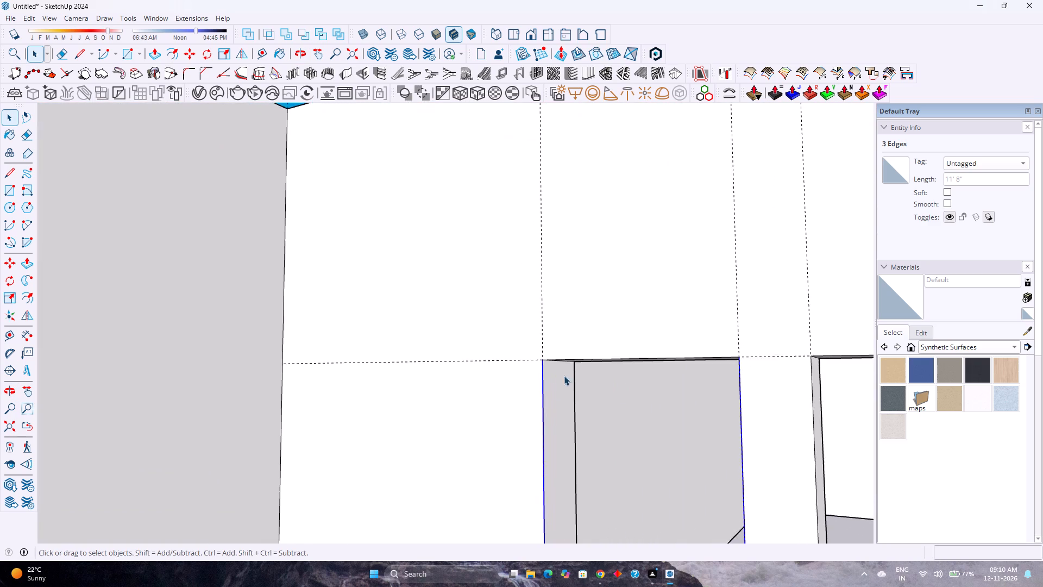
pyautogui.moveTo(564, 376); pyautogui.dragTo(549, 320, button='middle')
pyautogui.keyDown('ctrl'); pyautogui.click(560, 347); pyautogui.keyUp('ctrl')
pyautogui.scroll(-2, 550, 335)
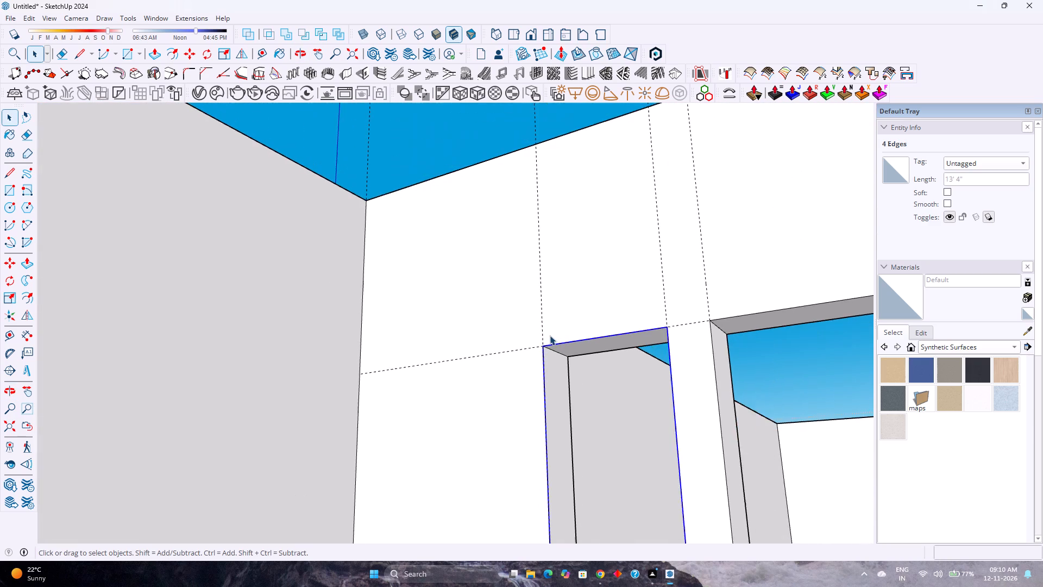
pyautogui.scroll(-13, 550, 335)
pyautogui.moveTo(557, 346); pyautogui.dragTo(631, 454, button='middle')
pyautogui.middleClick(632, 454)
pyautogui.click(175, 51)
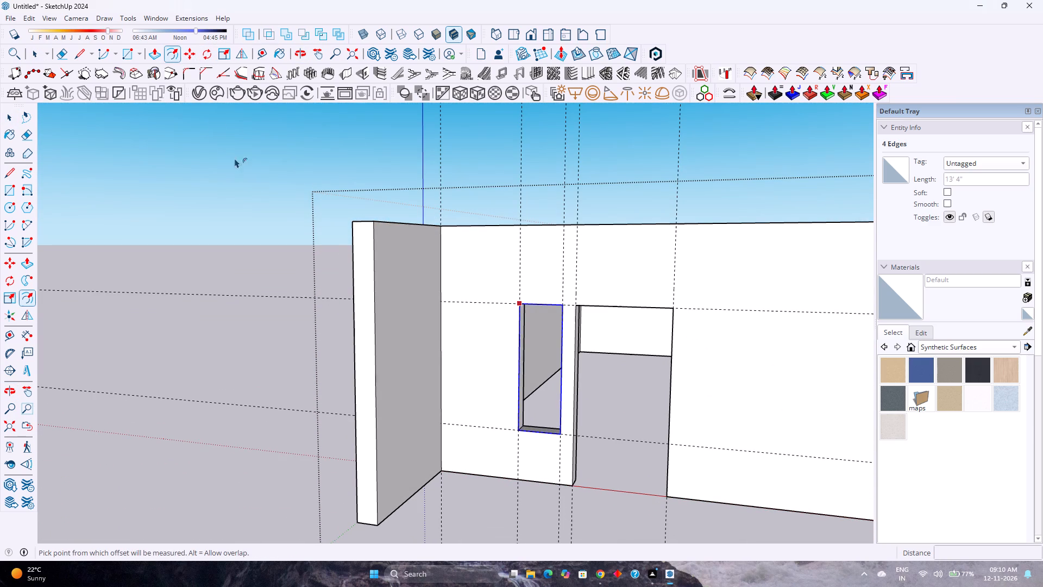
pyautogui.click(523, 361)
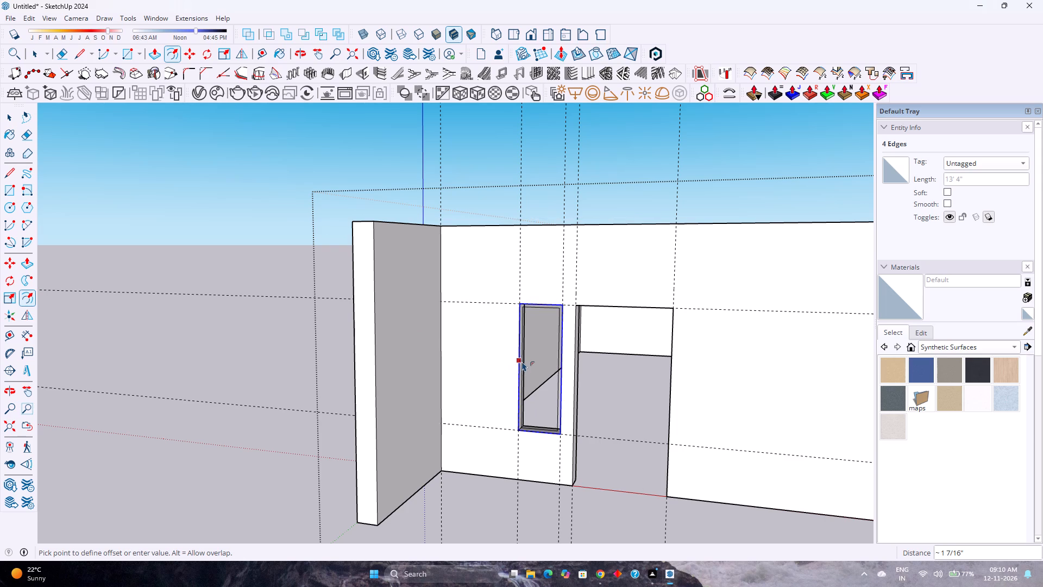
pyautogui.press('1')
pyautogui.press('Return')
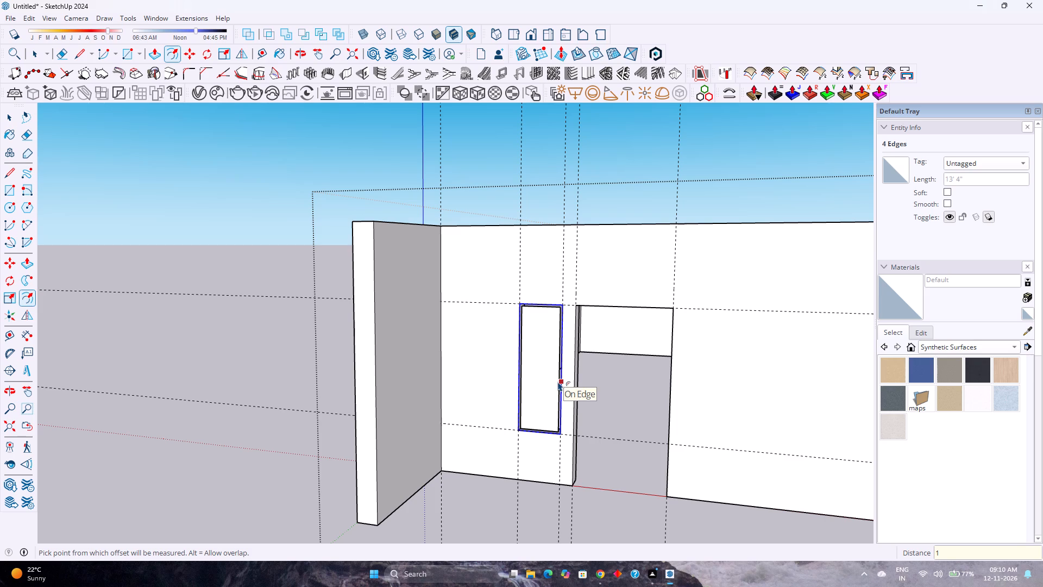
pyautogui.write('1.5')
pyautogui.press('Return')
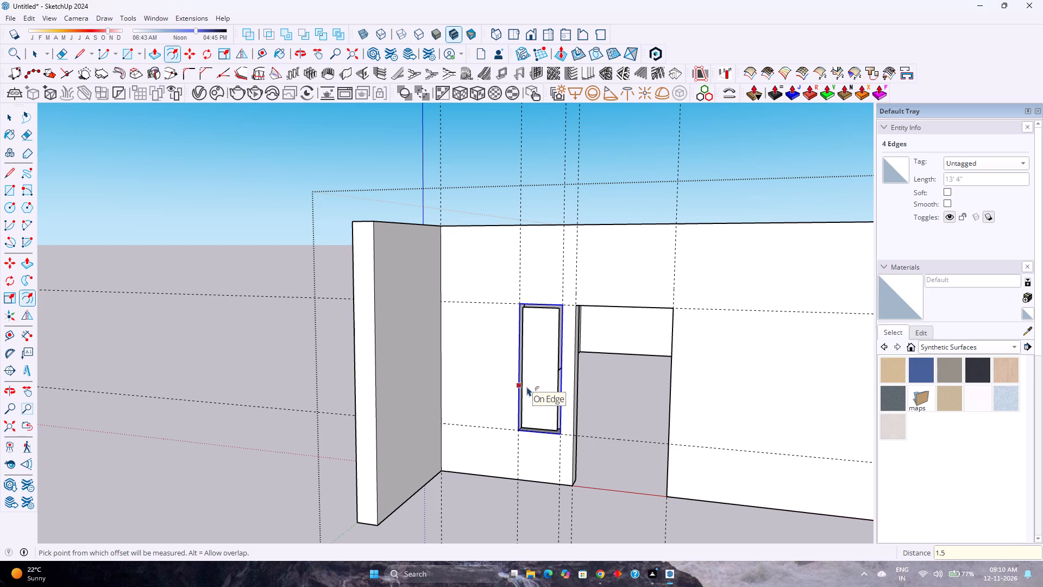
pyautogui.press('1')
pyautogui.press('Return')
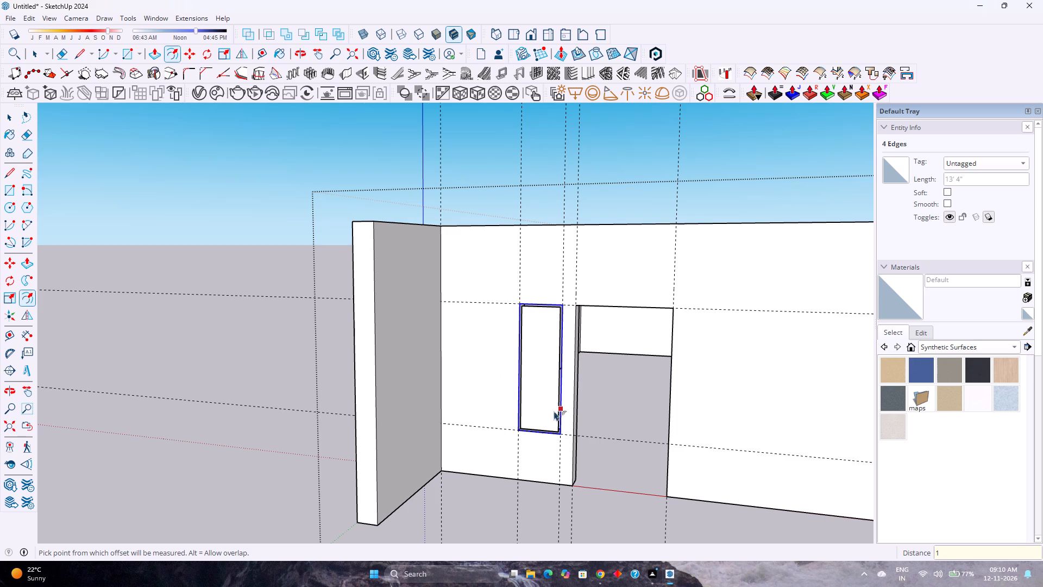
# Offset the inner window face outward by 1" to the opening's edges to form a closed frame ring.
pyautogui.scroll(17, 550, 427)
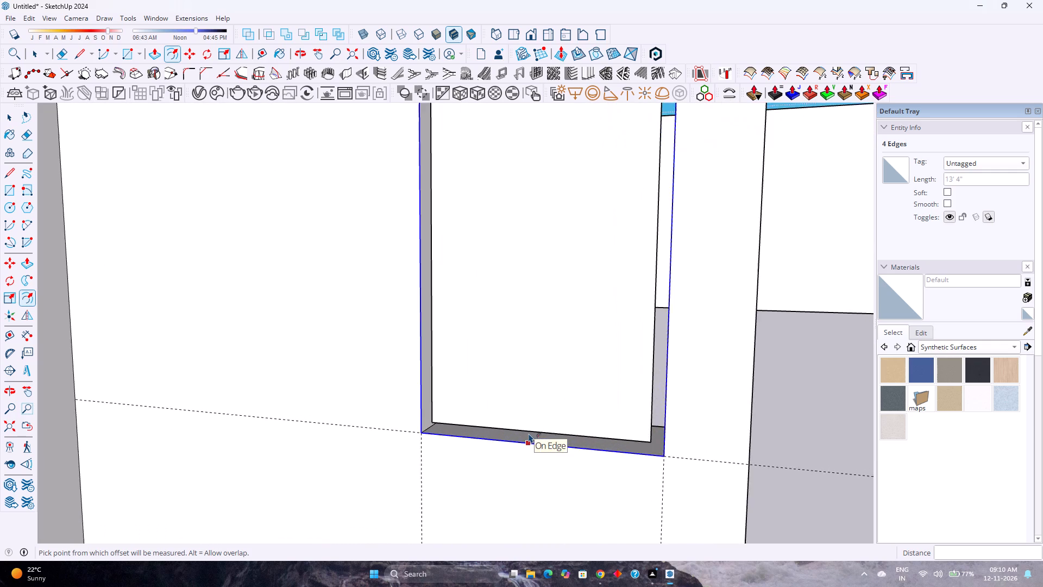
pyautogui.scroll(4, 529, 433)
pyautogui.click(523, 436)
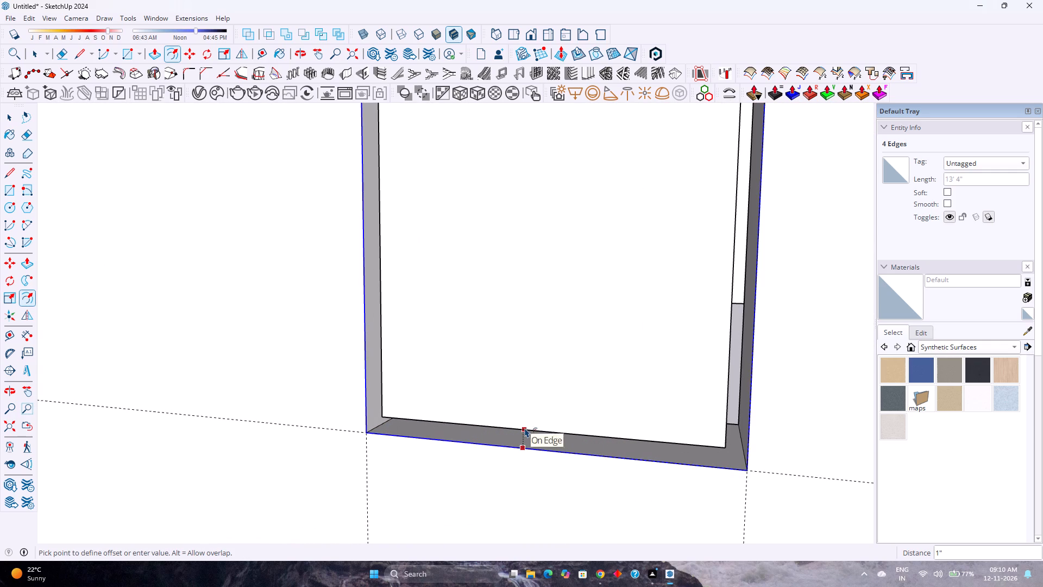
pyautogui.click(525, 428)
pyautogui.press('Escape')
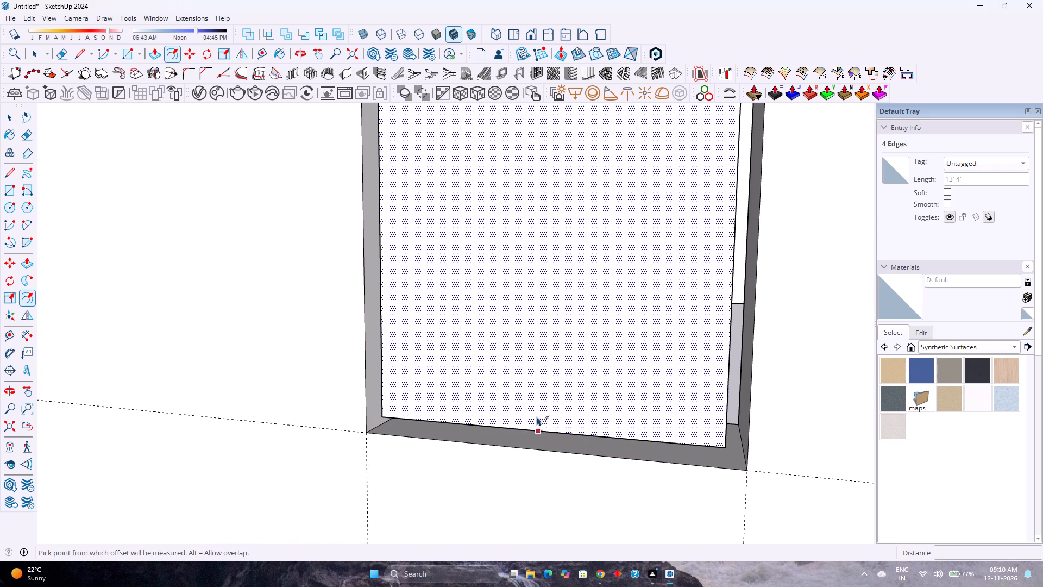
pyautogui.click(532, 428)
pyautogui.click(535, 446)
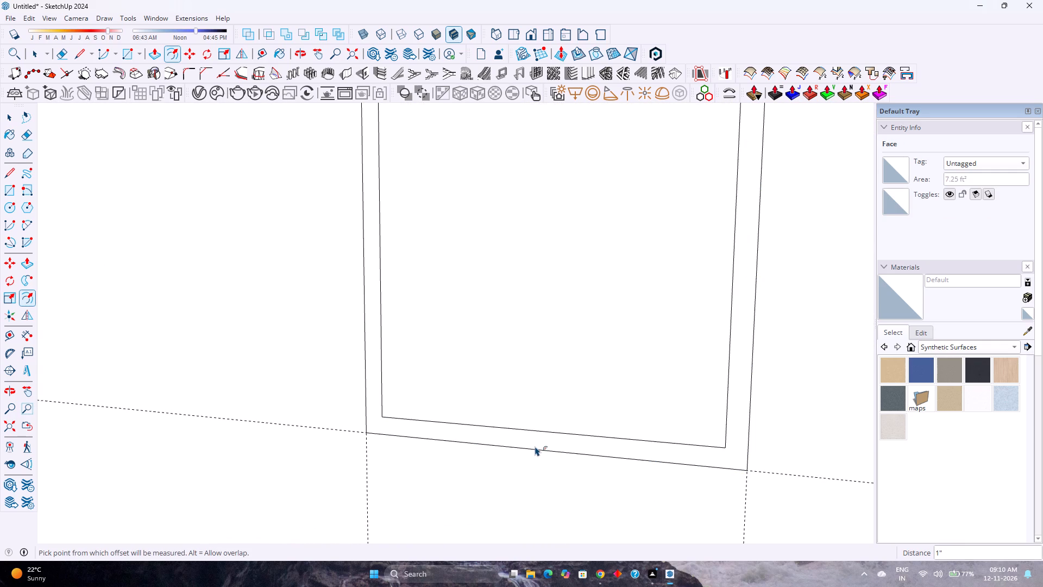
pyautogui.press('space')
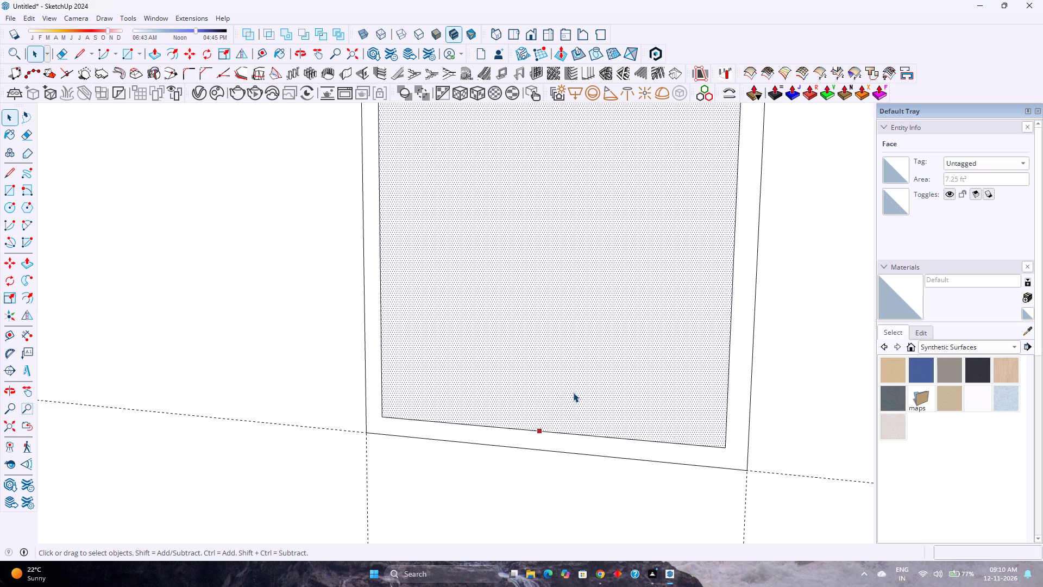
# Delete the inner face of the window, leaving only the frame ring around the opening.
pyautogui.click(573, 392)
pyautogui.press('Delete')
# Push/Pull the window frame ring 1" inward from the front wall face.
pyautogui.scroll(1, 568, 391)
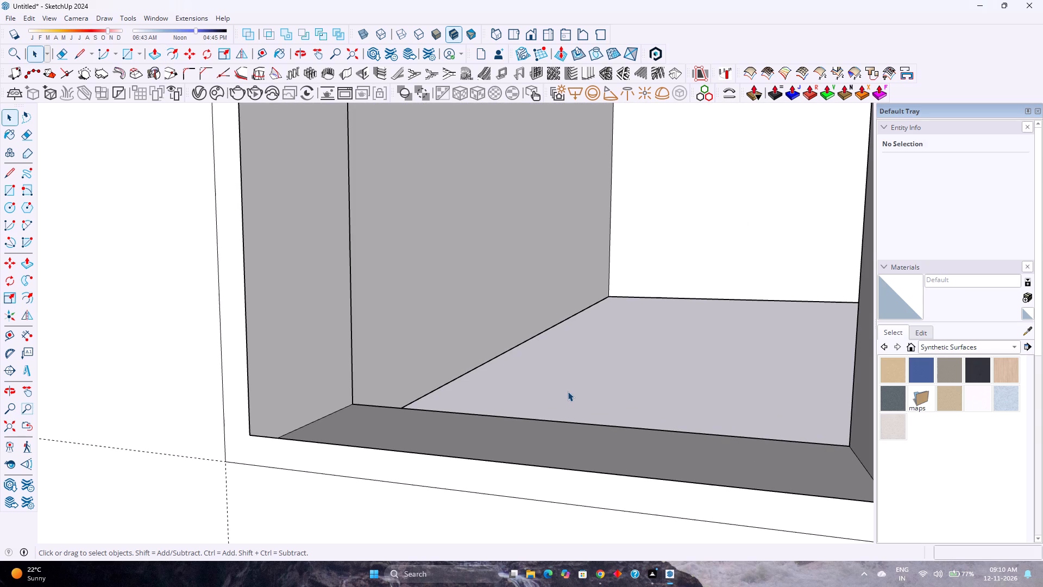
pyautogui.press('p')
pyautogui.click(445, 475)
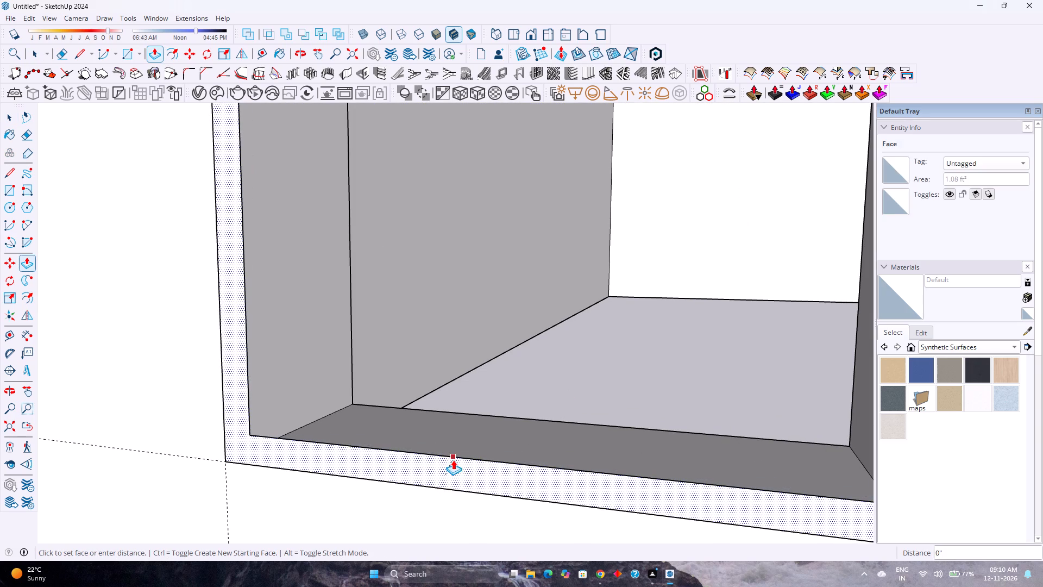
pyautogui.press('Escape')
pyautogui.scroll(-3, 466, 445)
pyautogui.moveTo(467, 440); pyautogui.dragTo(465, 452, button='middle')
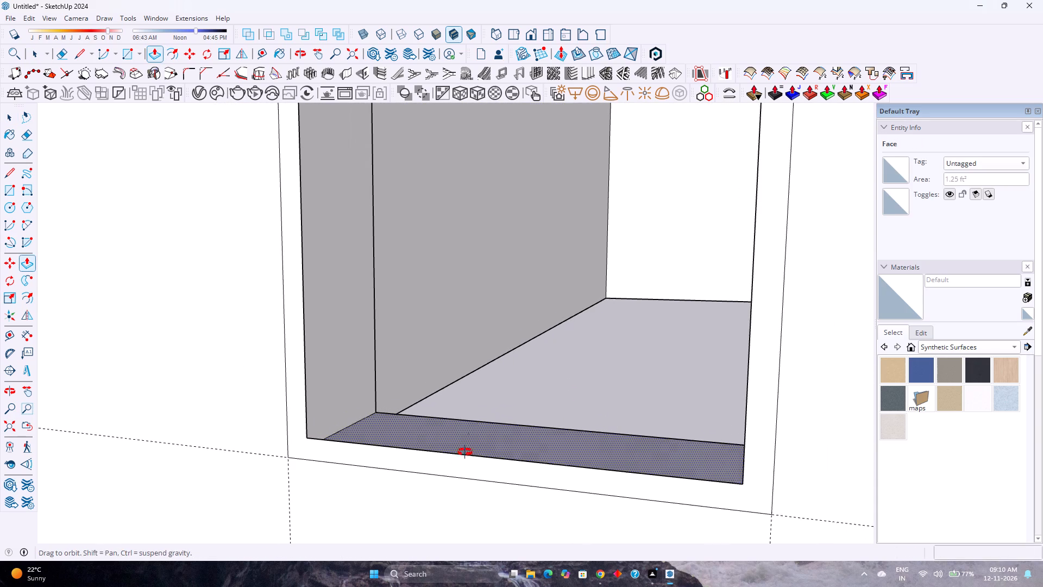
pyautogui.moveTo(465, 452); pyautogui.dragTo(453, 481, button='middle')
pyautogui.scroll(-3, 452, 454)
pyautogui.click(452, 471)
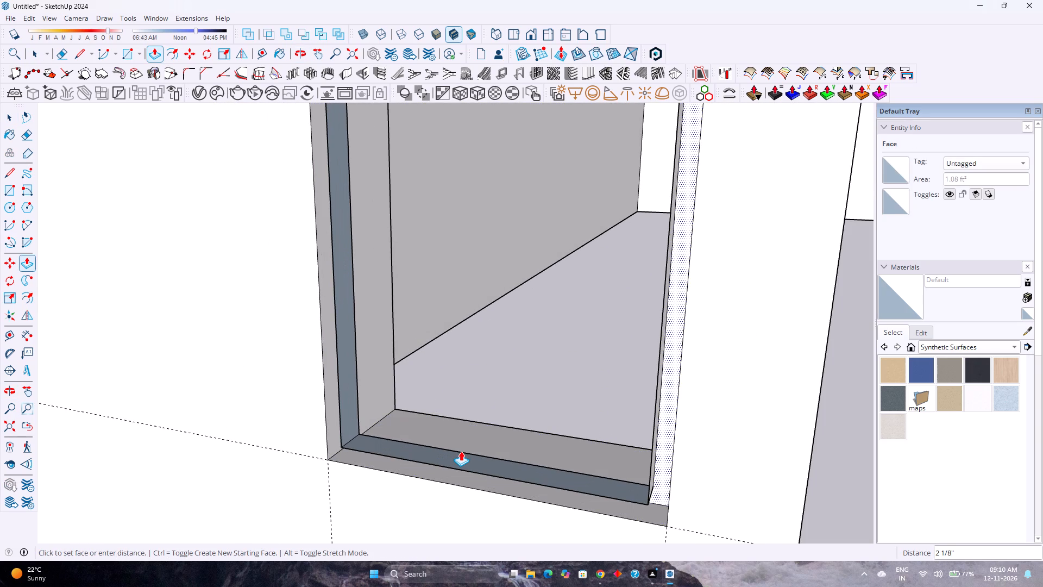
pyautogui.press('1')
pyautogui.press('Return')
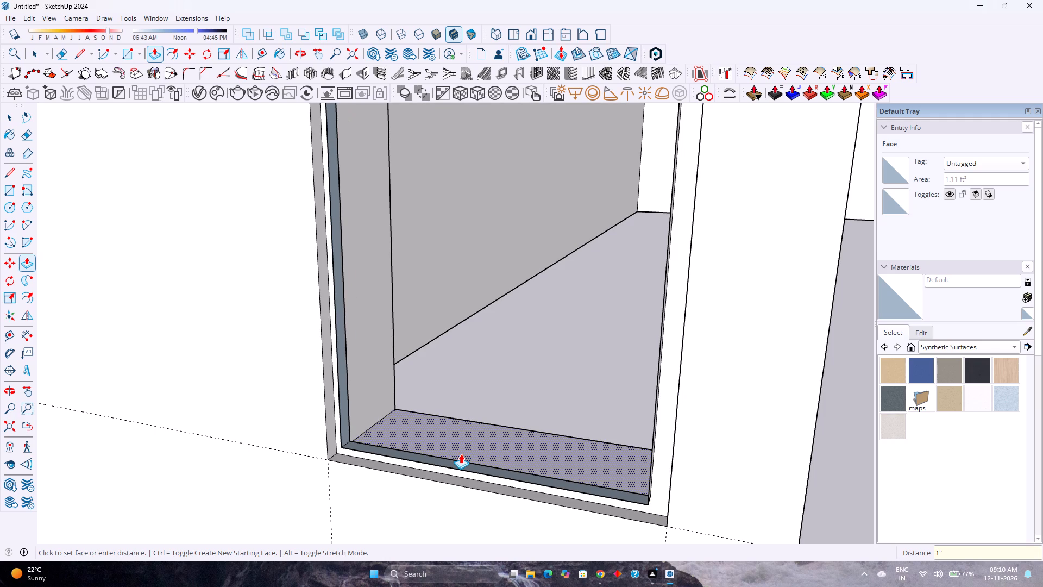
pyautogui.press('space')
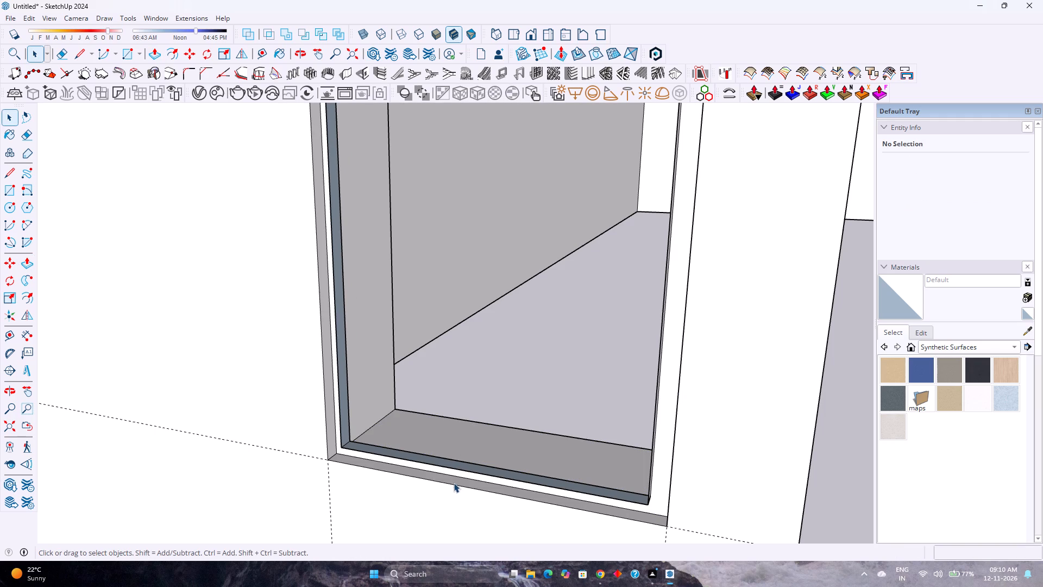
# Offset the four outer front edges of the window opening inward by 1", matching the inner corner of the recessed frame.
pyautogui.click(457, 486)
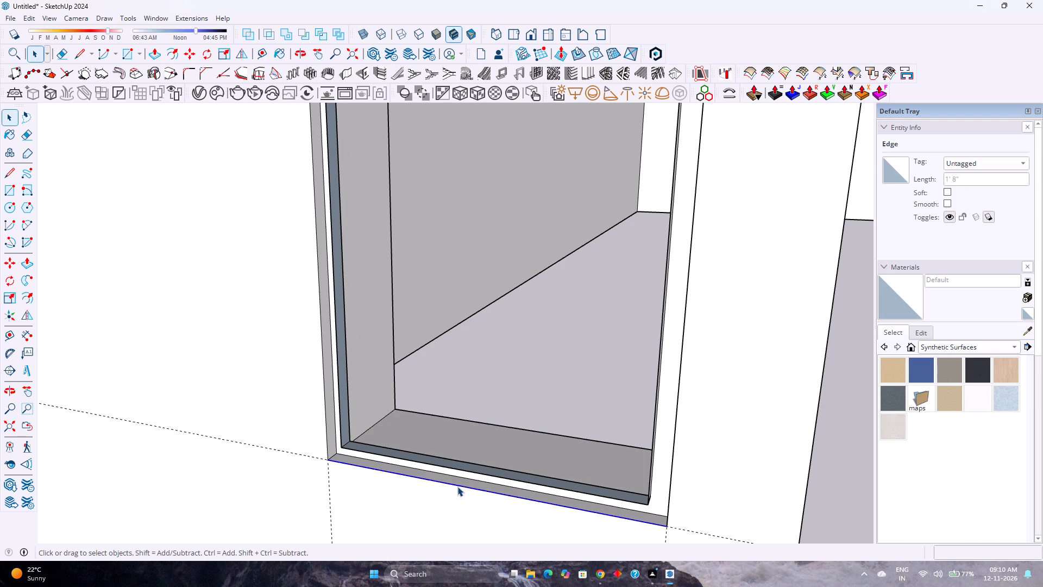
pyautogui.scroll(-5, 454, 484)
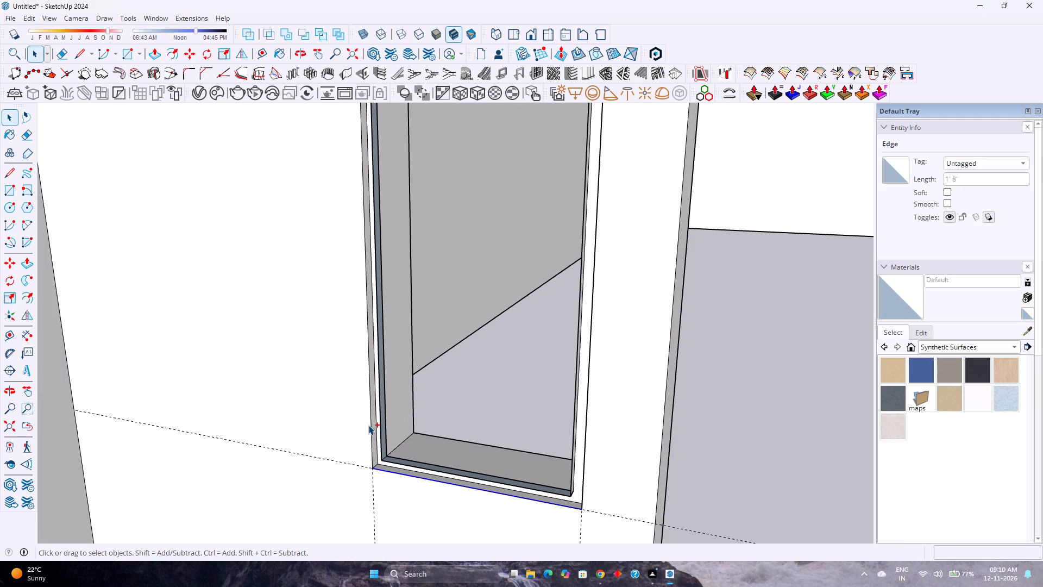
pyautogui.keyDown('ctrl'); pyautogui.click(370, 423); pyautogui.keyUp('ctrl')
pyautogui.middleClick(379, 434)
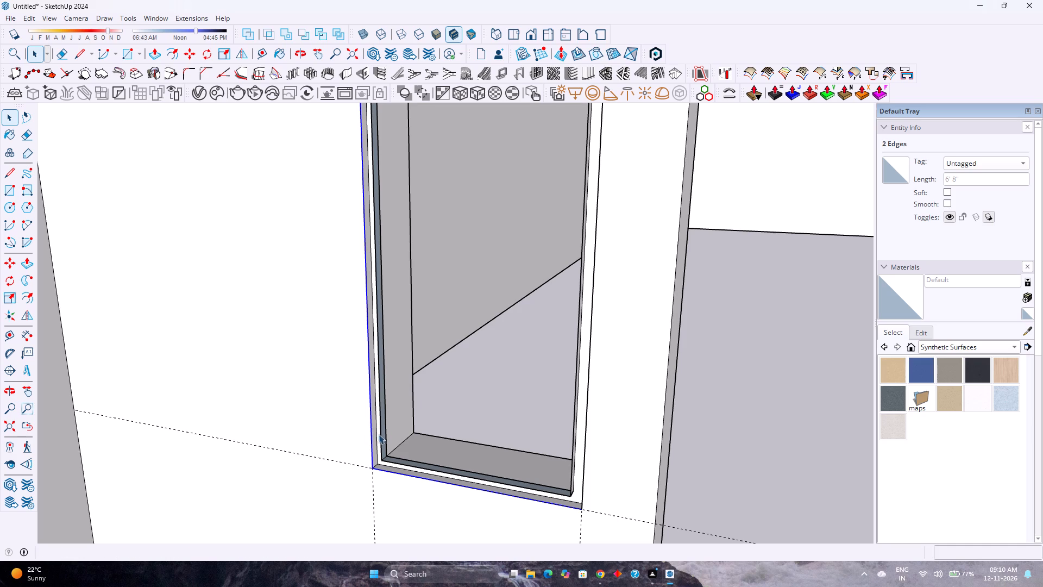
pyautogui.moveTo(379, 434); pyautogui.dragTo(430, 417, button='middle')
pyautogui.scroll(-7, 430, 417)
pyautogui.keyDown('shift'); pyautogui.moveTo(455, 401); pyautogui.dragTo(444, 428, button='middle'); pyautogui.keyUp('shift')
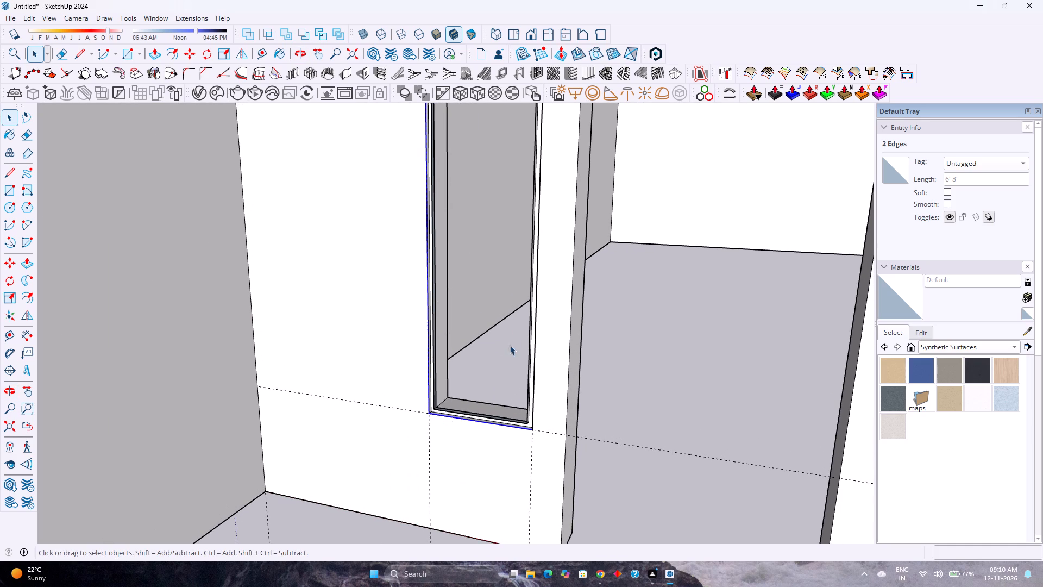
pyautogui.scroll(6, 520, 415)
pyautogui.moveTo(525, 422); pyautogui.dragTo(625, 472, button='middle')
pyautogui.scroll(7, 576, 411)
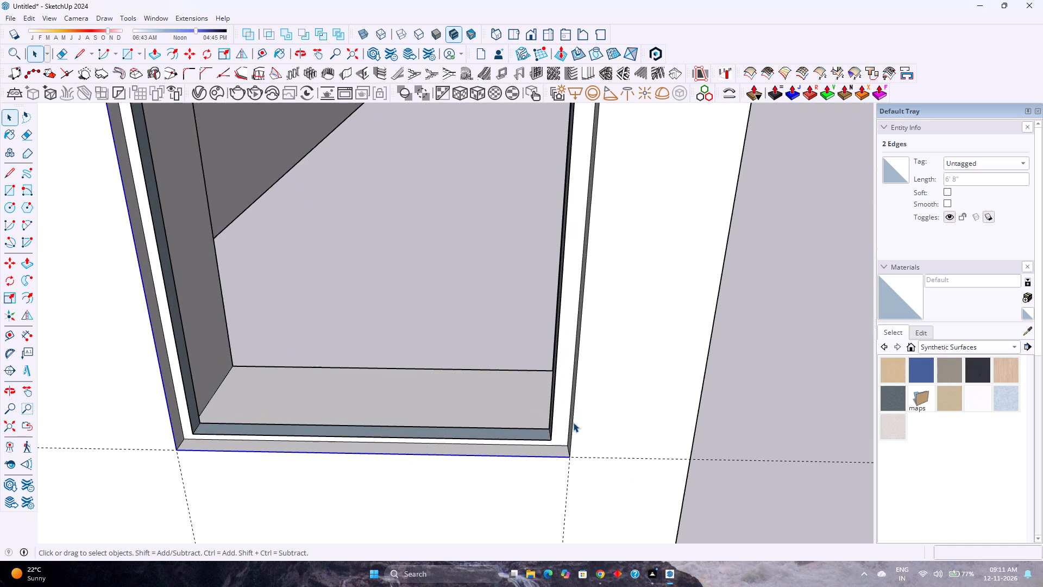
pyautogui.keyDown('ctrl'); pyautogui.click(573, 423); pyautogui.keyUp('ctrl')
pyautogui.scroll(-17, 572, 419)
pyautogui.keyDown('shift'); pyautogui.moveTo(581, 373); pyautogui.dragTo(600, 454, button='middle'); pyautogui.keyUp('shift')
pyautogui.moveTo(554, 414); pyautogui.dragTo(404, 198, button='middle')
pyautogui.middleClick(404, 198)
pyautogui.scroll(10, 490, 227)
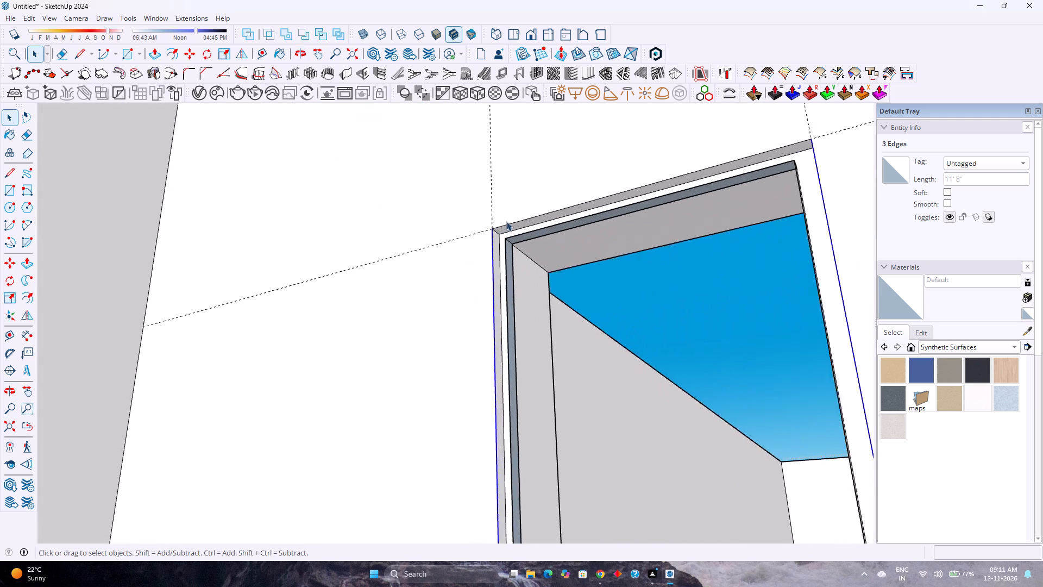
pyautogui.scroll(9, 506, 221)
pyautogui.keyDown('ctrl'); pyautogui.click(507, 232); pyautogui.keyUp('ctrl')
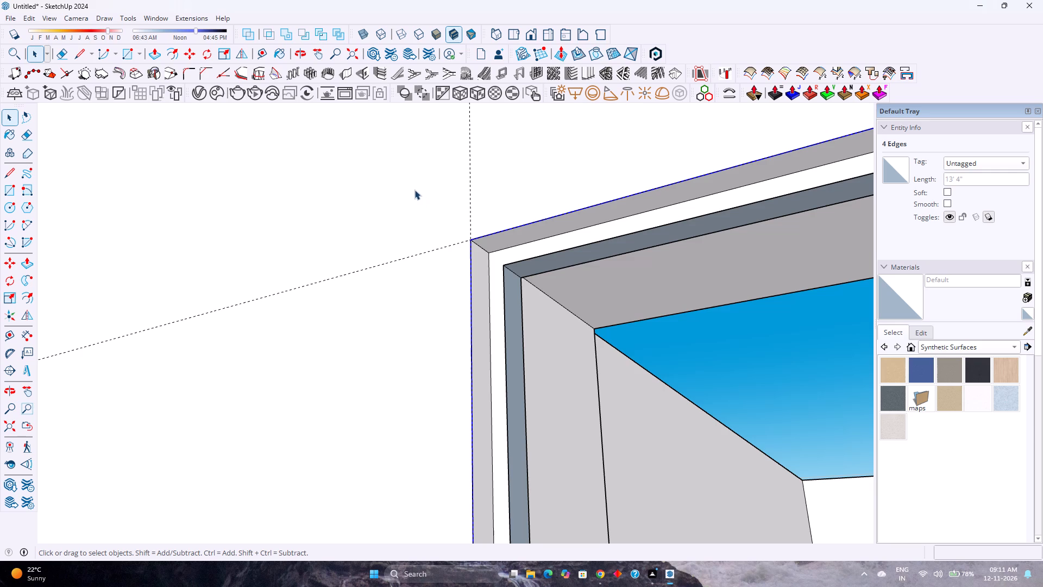
pyautogui.click(173, 54)
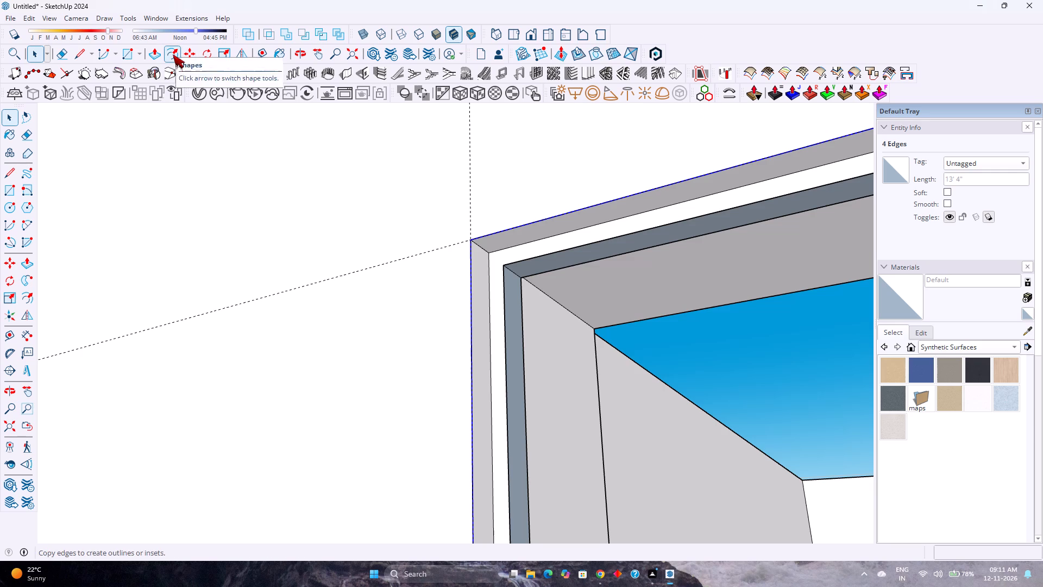
pyautogui.scroll(-3, 402, 408)
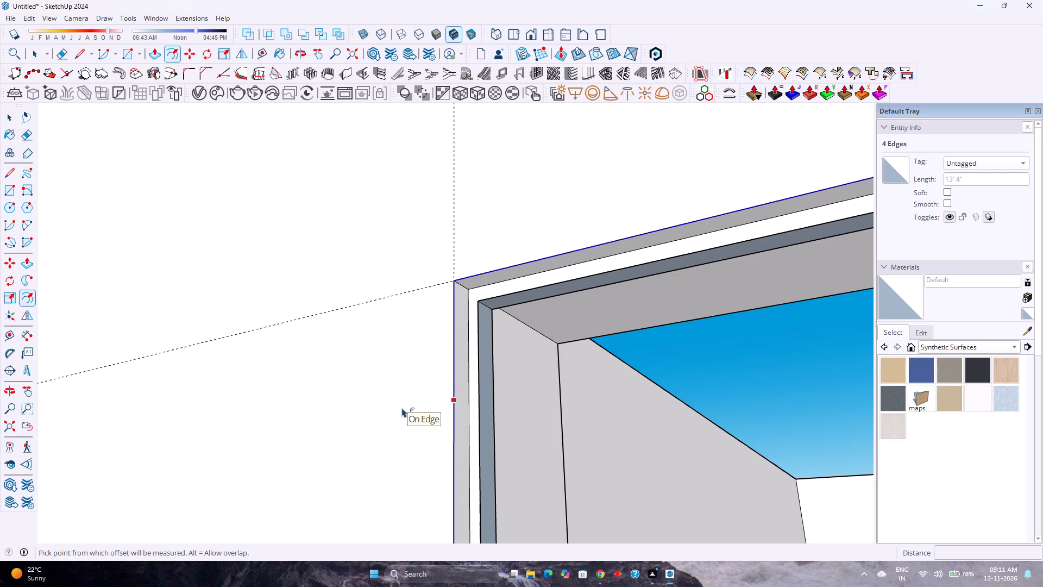
pyautogui.click(438, 422)
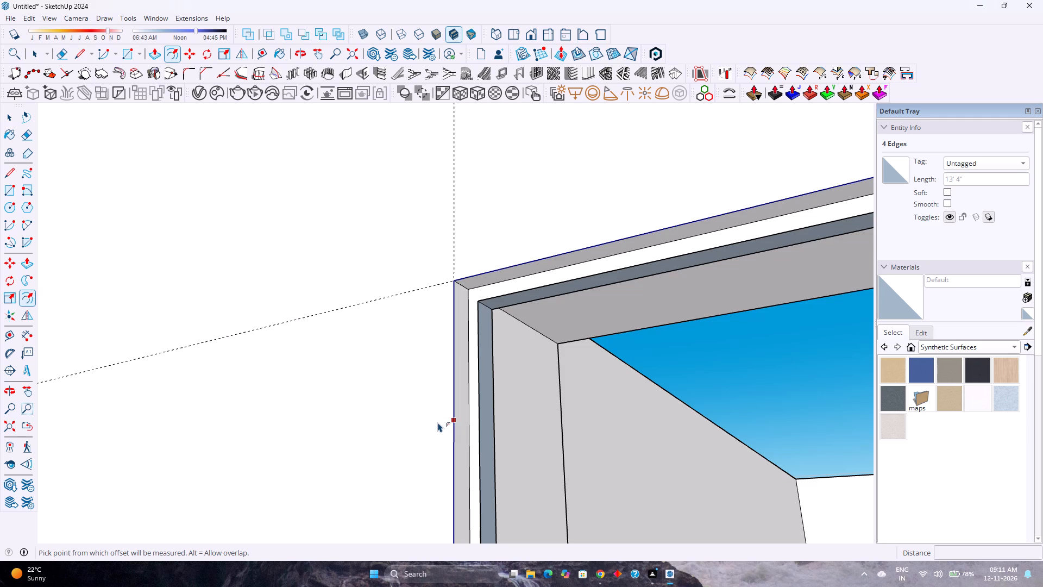
pyautogui.click(479, 307)
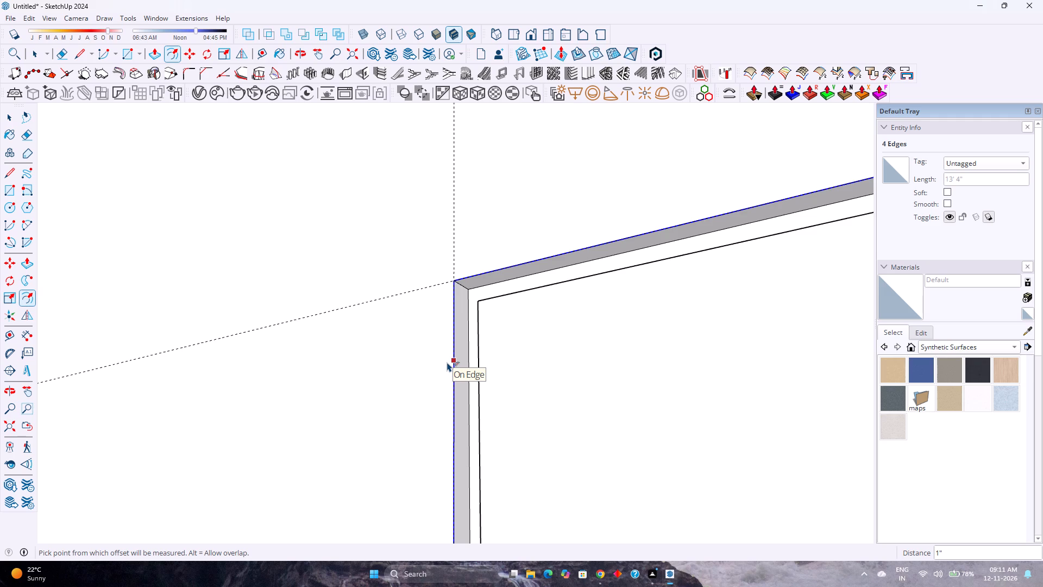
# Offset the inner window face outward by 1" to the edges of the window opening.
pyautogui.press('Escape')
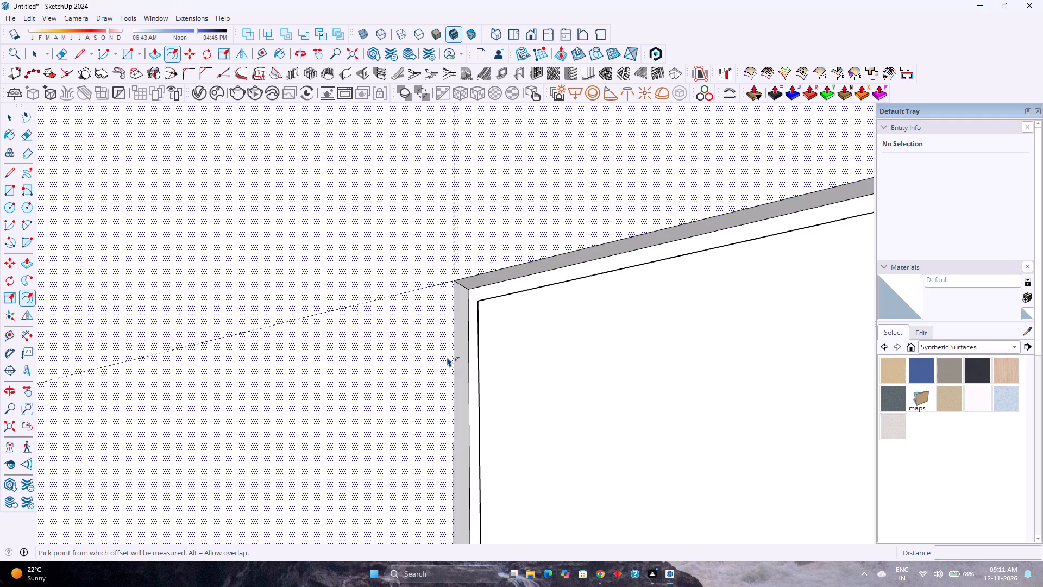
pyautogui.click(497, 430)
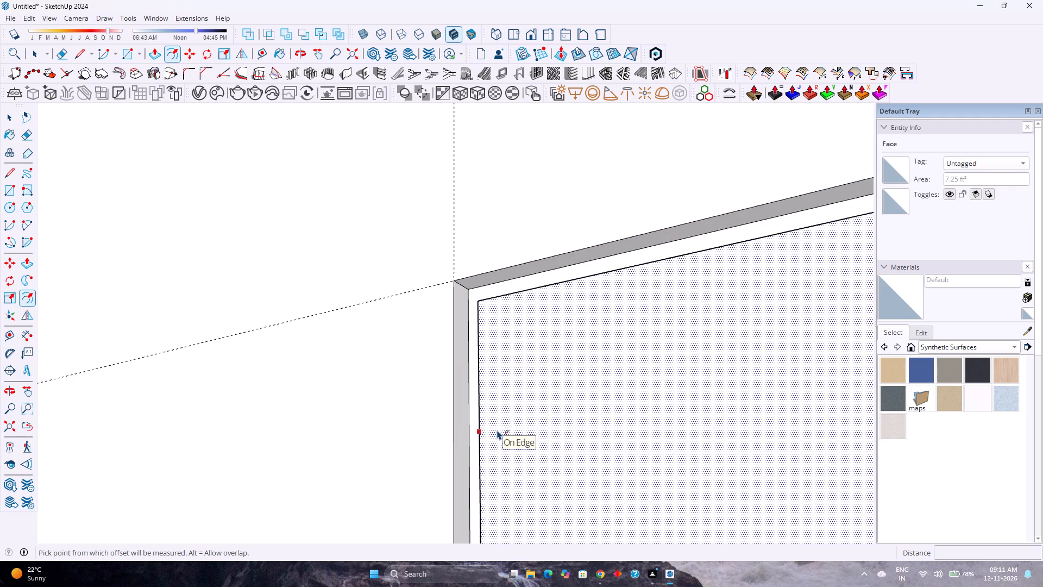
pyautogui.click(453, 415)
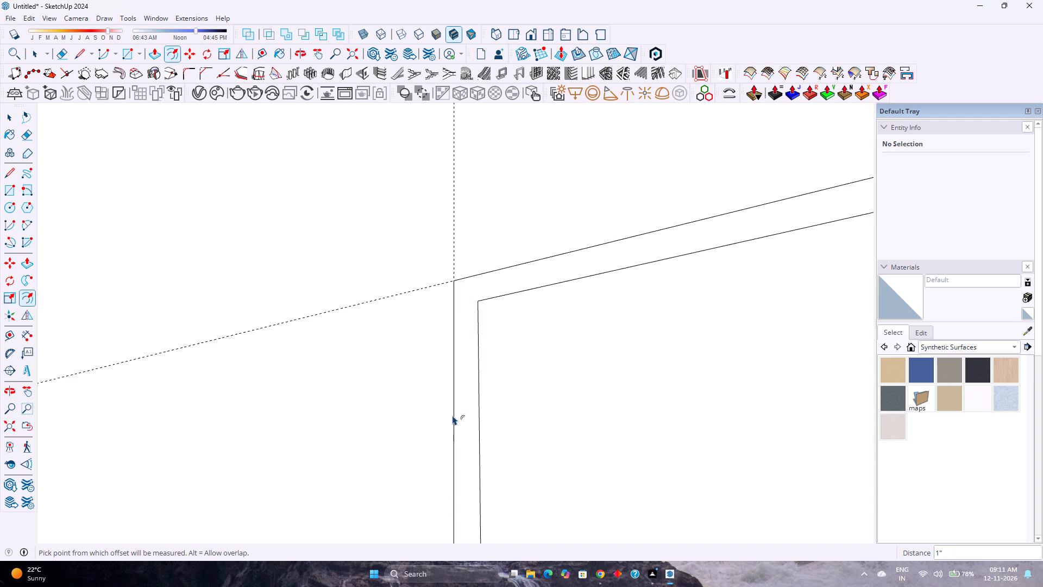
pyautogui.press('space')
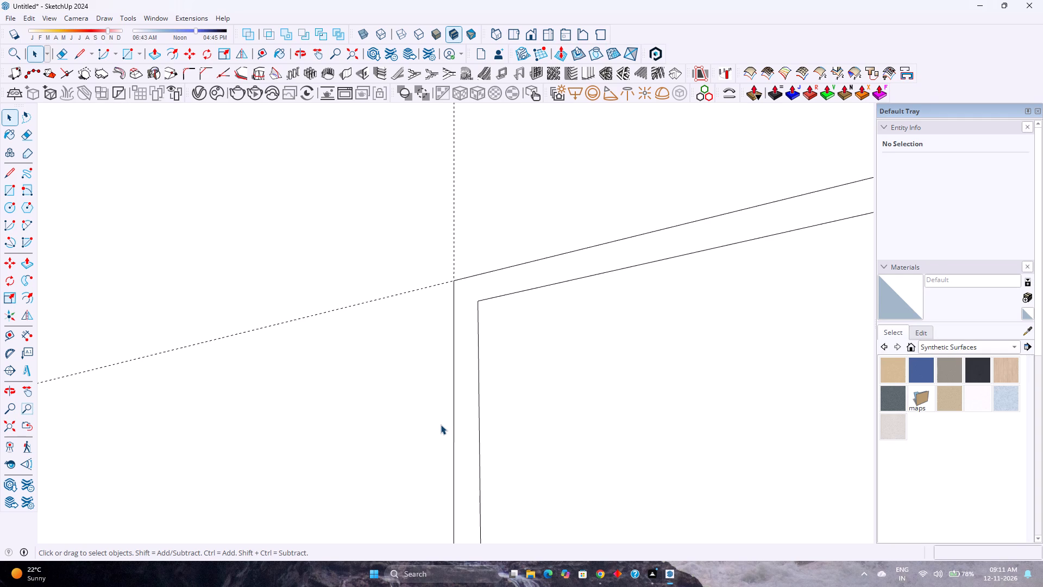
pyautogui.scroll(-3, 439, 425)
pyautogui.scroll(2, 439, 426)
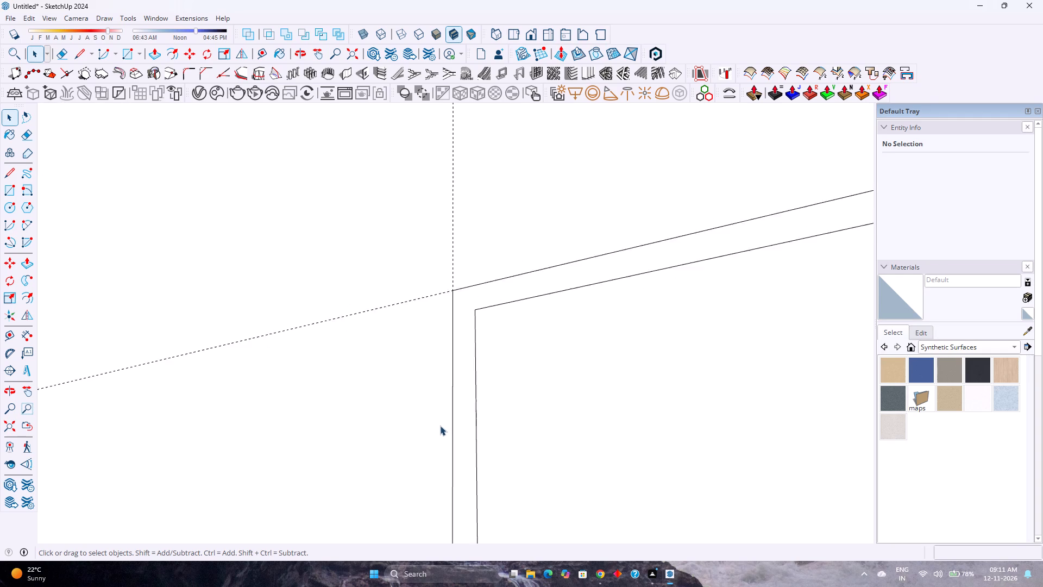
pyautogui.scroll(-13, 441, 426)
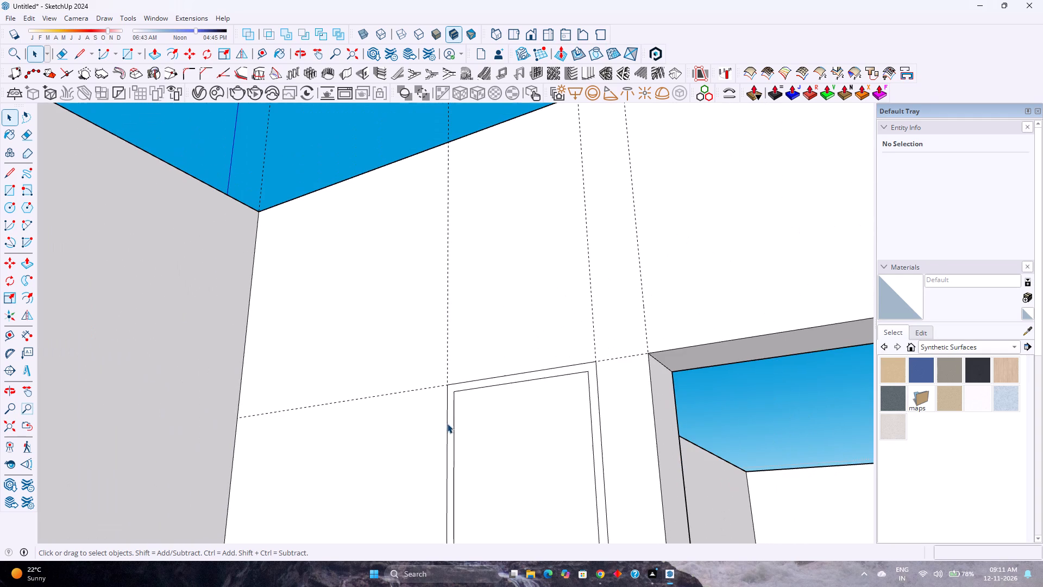
# Undo the recent window offsets and the frame's Push/Pull, back to the flat frame ring with its inner face deleted.
pyautogui.press('space')
pyautogui.hotkey('ctrl', 'z')
pyautogui.hotkey('ctrl', 'z')
pyautogui.hotkey('ctrl', 'z')
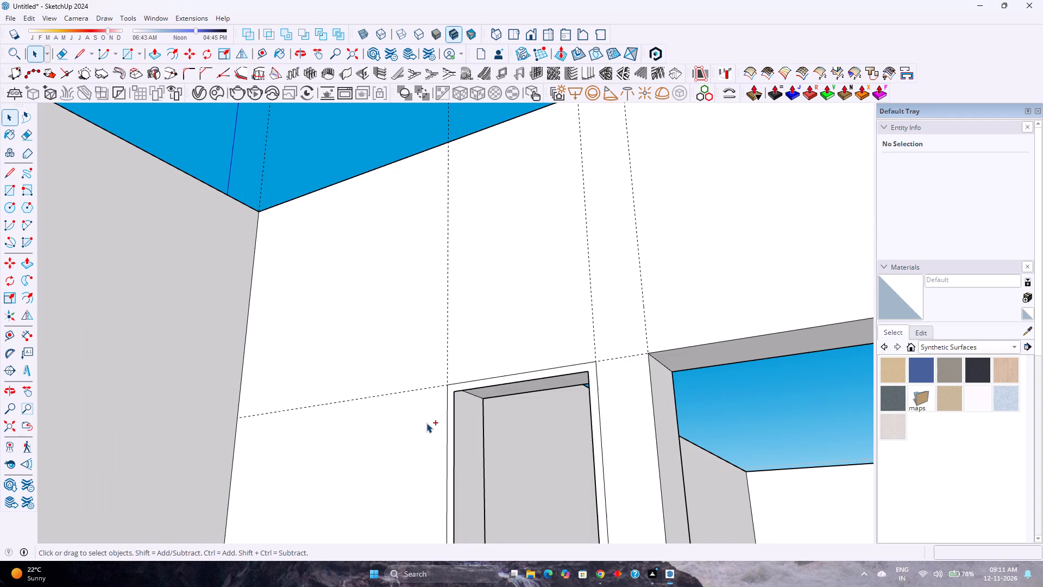
pyautogui.hotkey('ctrl', 'z')
pyautogui.hotkey('ctrl', 'z')
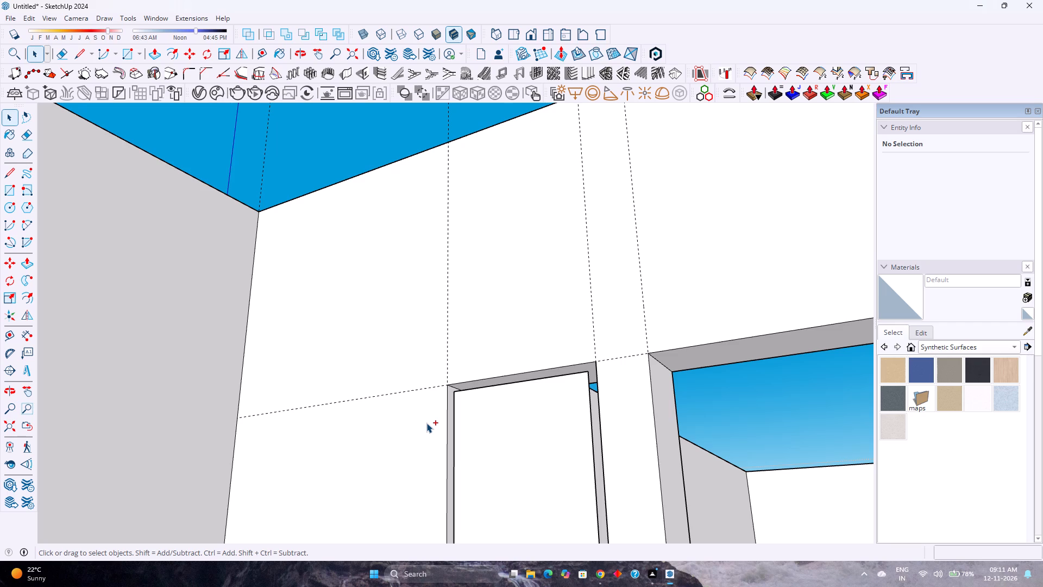
pyautogui.hotkey('ctrl', 'z')
pyautogui.hotkey('ctrl', 'z')
pyautogui.hotkey('ctrl', 'y')
pyautogui.hotkey('ctrl', 'y')
pyautogui.hotkey('ctrl', 'y')
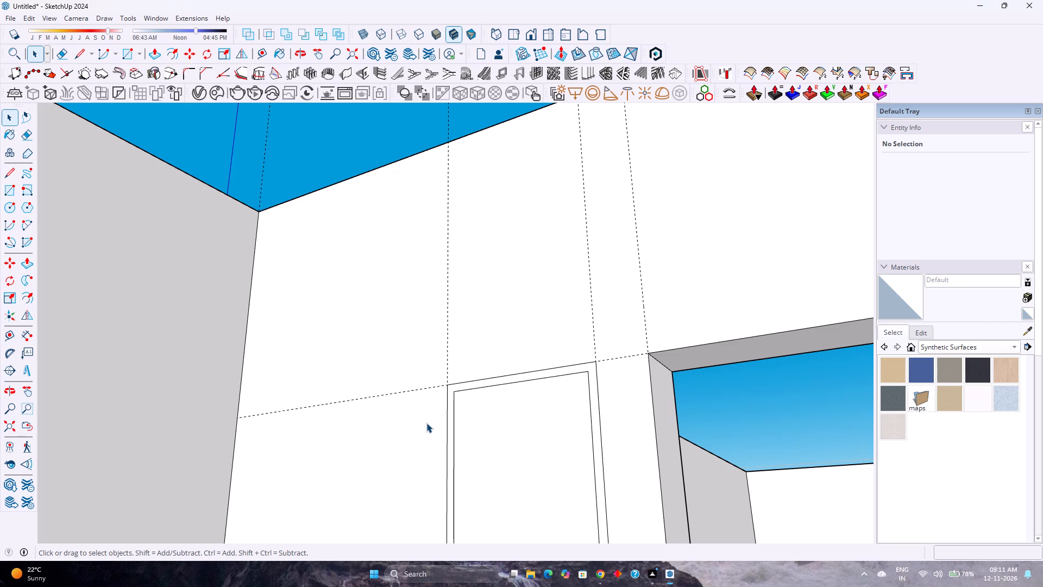
pyautogui.hotkey('ctrl', 'y')
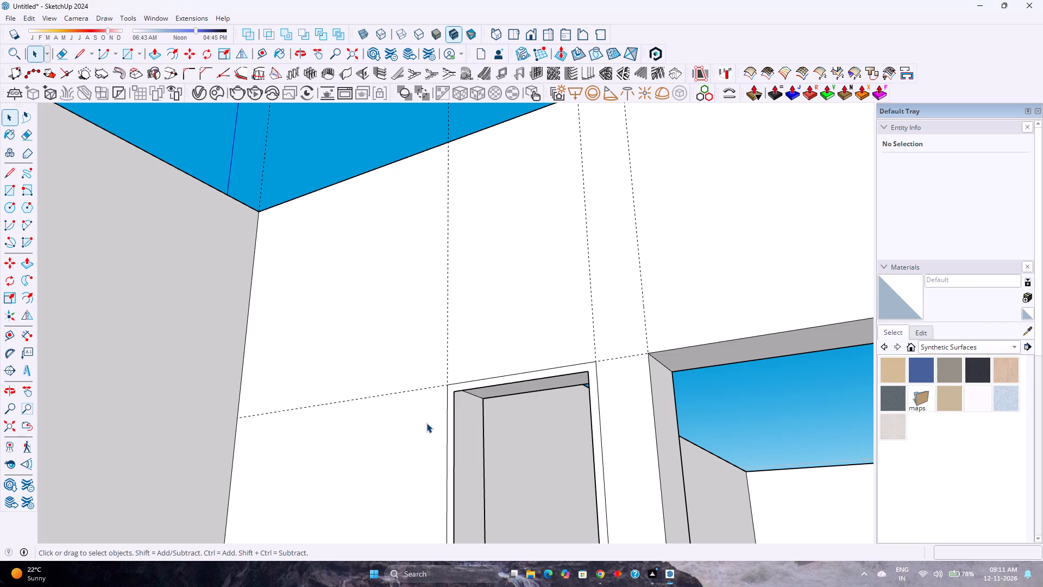
# Make a group from the window frame ring's face and its bounding edges.
pyautogui.click(561, 371)
pyautogui.doubleClick(561, 371)
pyautogui.doubleClick(562, 371)
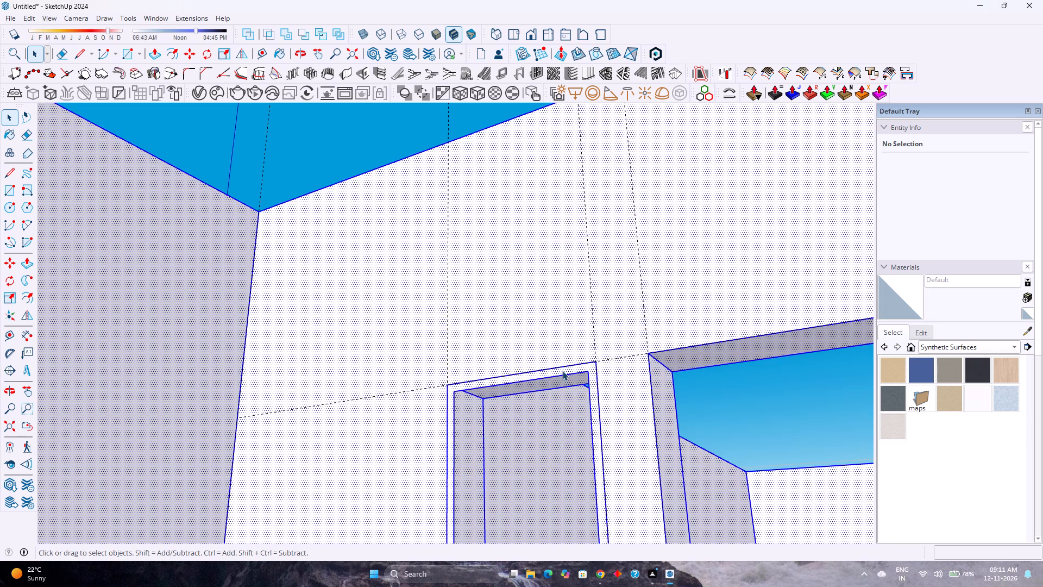
pyautogui.rightClick(562, 371)
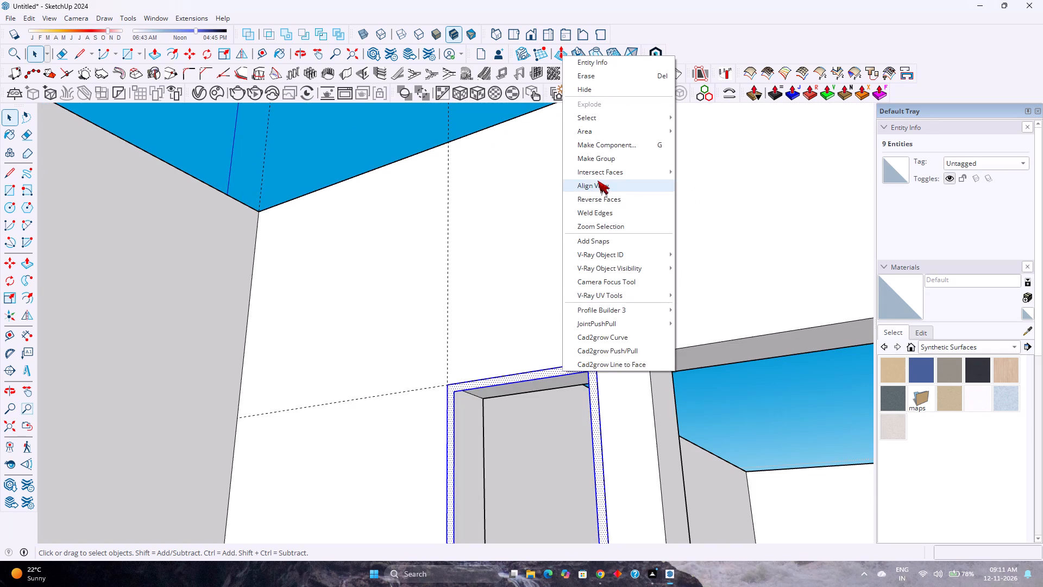
pyautogui.click(607, 160)
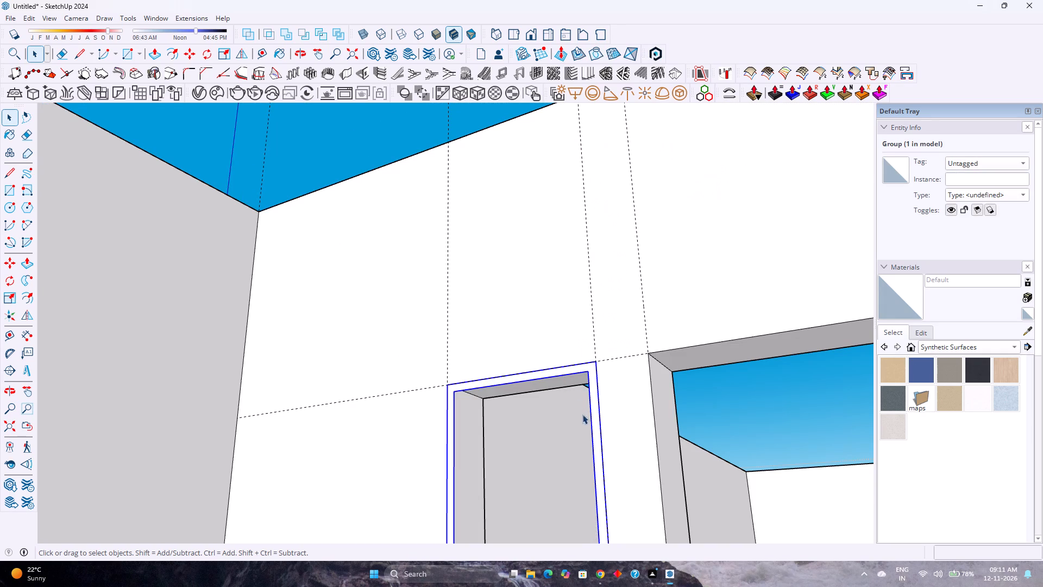
# Open the window frame group for editing.
pyautogui.scroll(5, 604, 436)
pyautogui.scroll(-5, 605, 434)
pyautogui.doubleClick(595, 401)
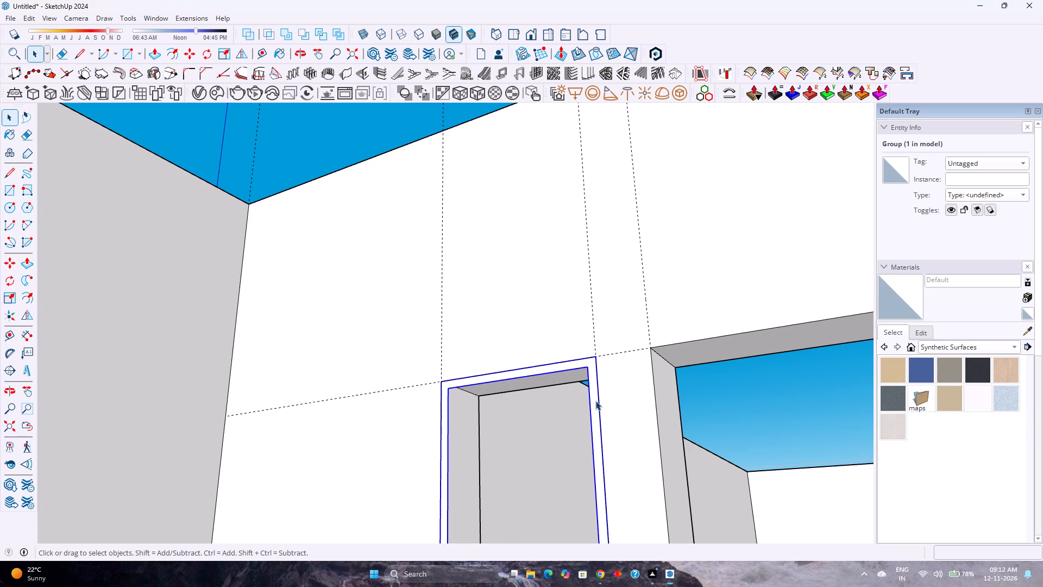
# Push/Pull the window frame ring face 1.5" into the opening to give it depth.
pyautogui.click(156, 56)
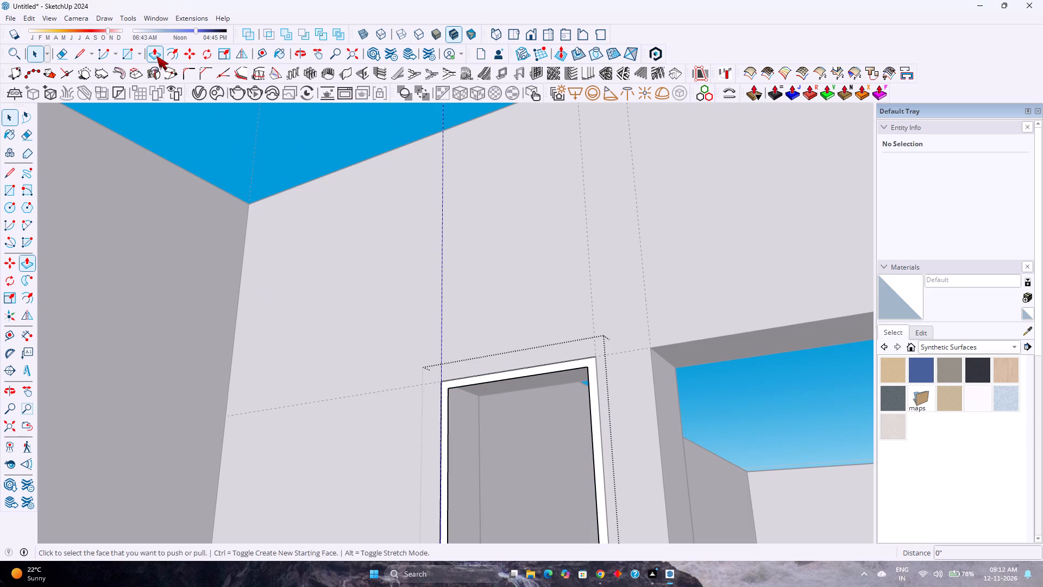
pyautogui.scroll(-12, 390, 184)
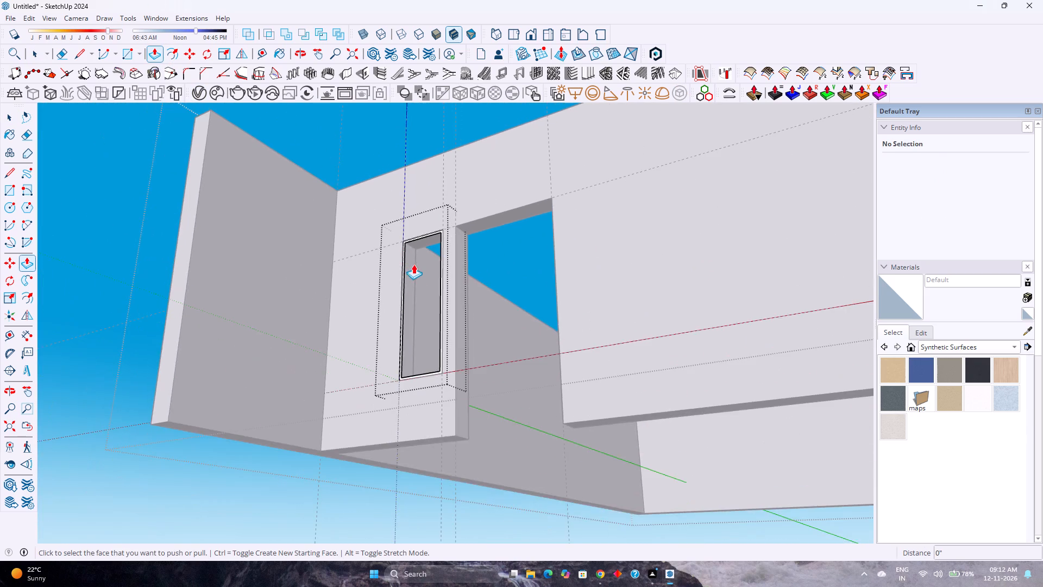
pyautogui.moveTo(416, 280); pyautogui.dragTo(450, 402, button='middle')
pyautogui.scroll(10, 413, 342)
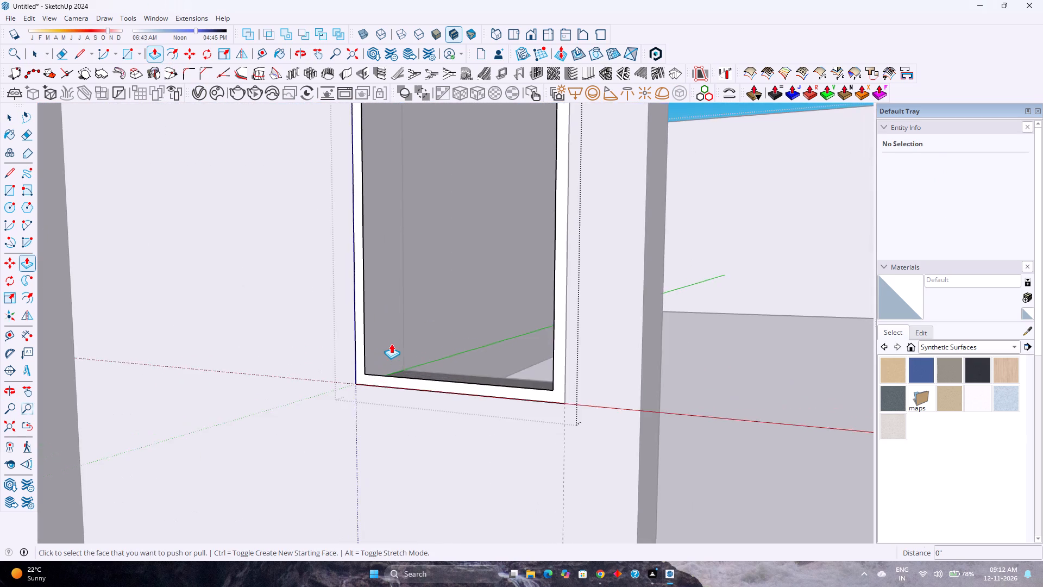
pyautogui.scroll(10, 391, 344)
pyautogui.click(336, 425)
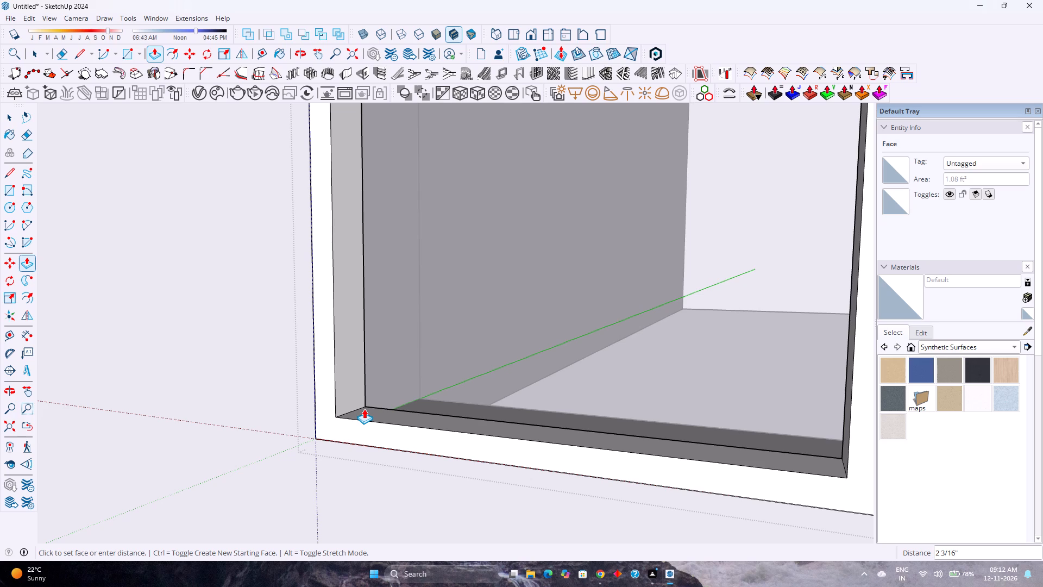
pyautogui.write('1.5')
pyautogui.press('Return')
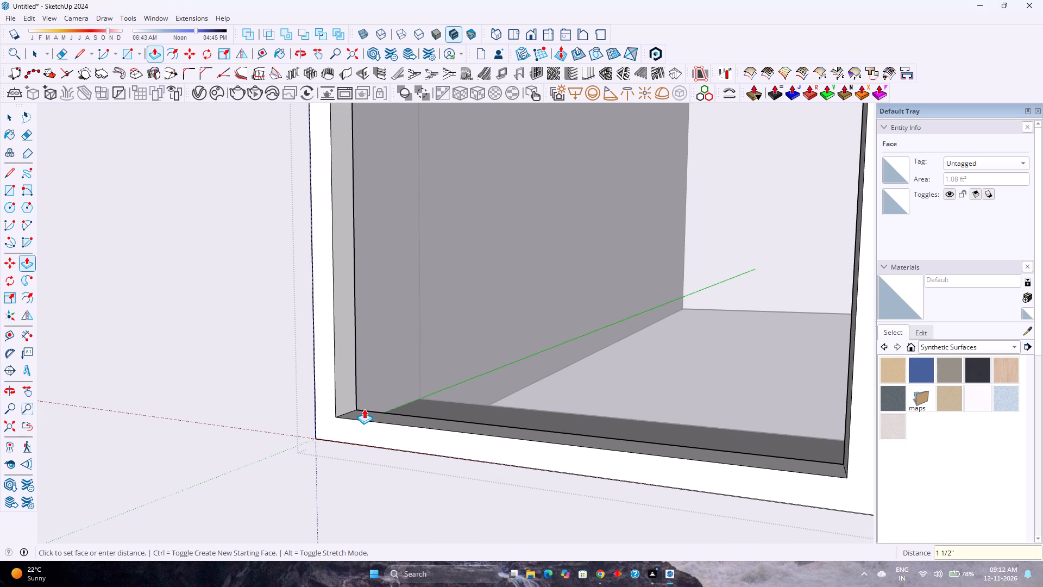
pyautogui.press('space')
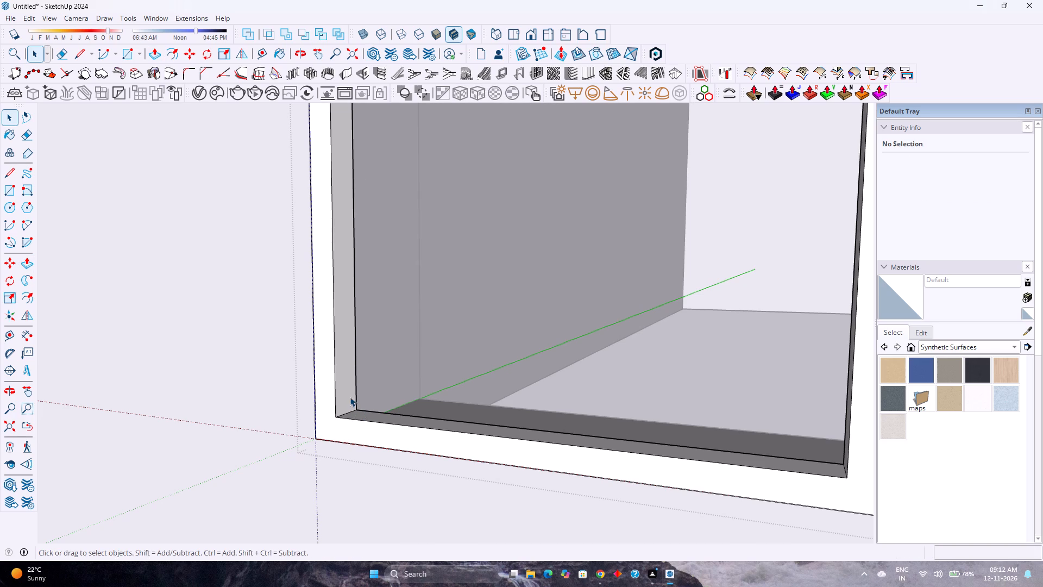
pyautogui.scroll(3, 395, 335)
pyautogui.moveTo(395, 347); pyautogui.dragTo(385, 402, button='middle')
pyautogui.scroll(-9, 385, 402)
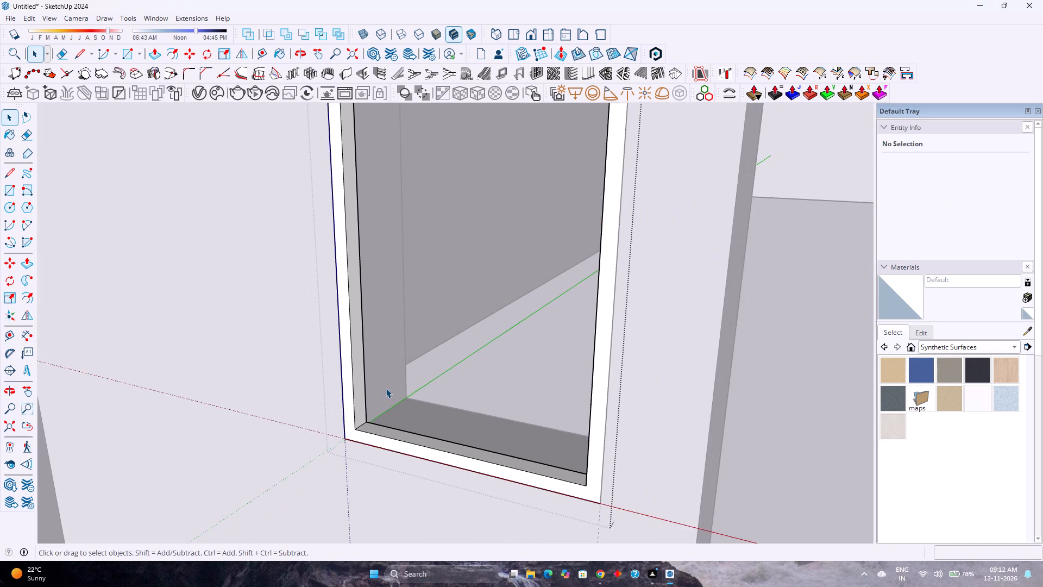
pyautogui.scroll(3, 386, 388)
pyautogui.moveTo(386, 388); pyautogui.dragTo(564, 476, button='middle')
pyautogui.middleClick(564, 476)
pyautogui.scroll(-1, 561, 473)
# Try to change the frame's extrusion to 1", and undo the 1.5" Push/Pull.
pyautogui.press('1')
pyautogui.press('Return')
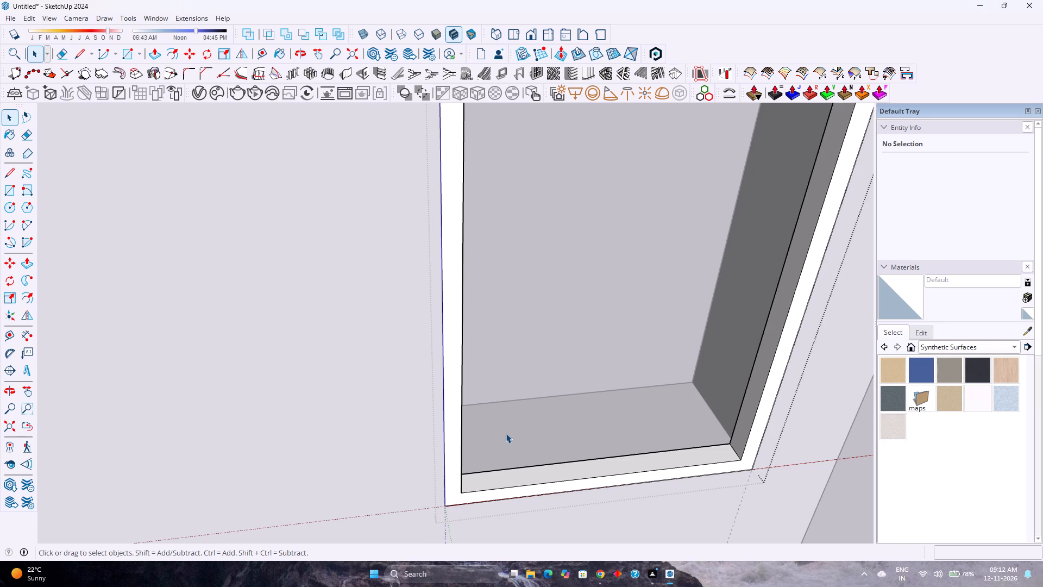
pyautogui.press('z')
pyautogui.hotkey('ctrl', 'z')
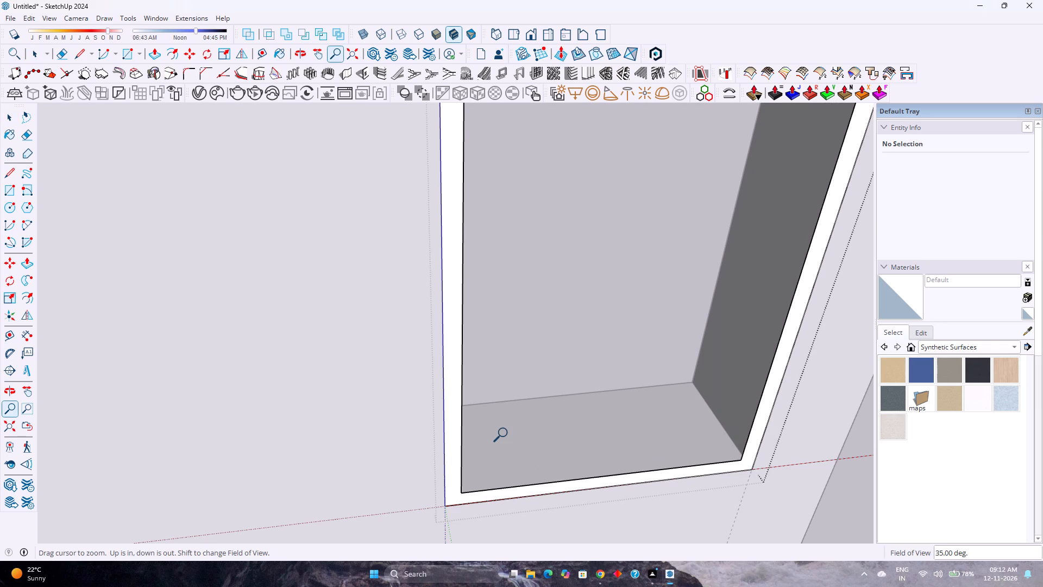
# Push/Pull the window frame ring face 1" into the opening.
pyautogui.click(156, 60)
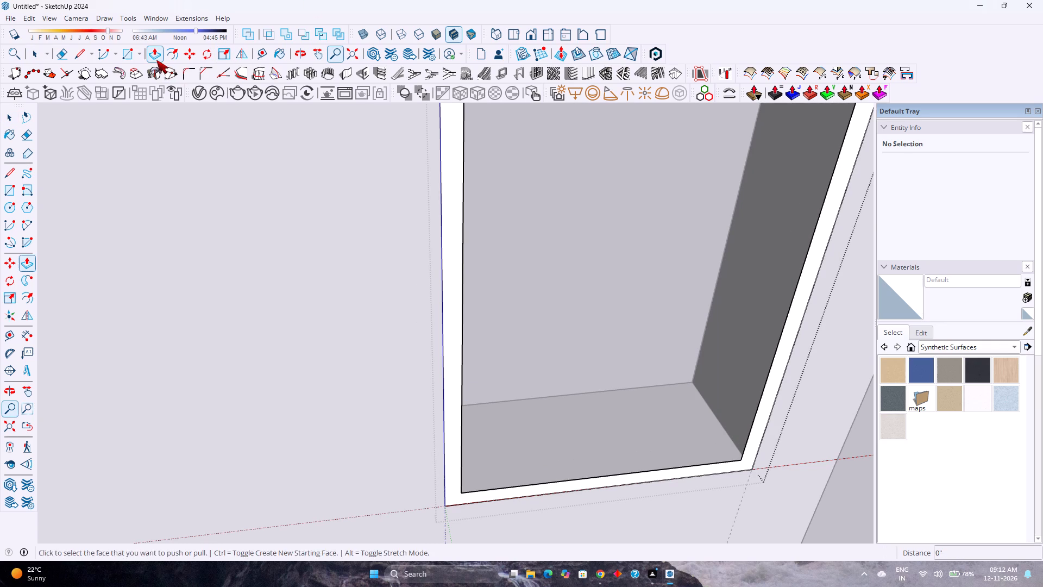
pyautogui.click(503, 490)
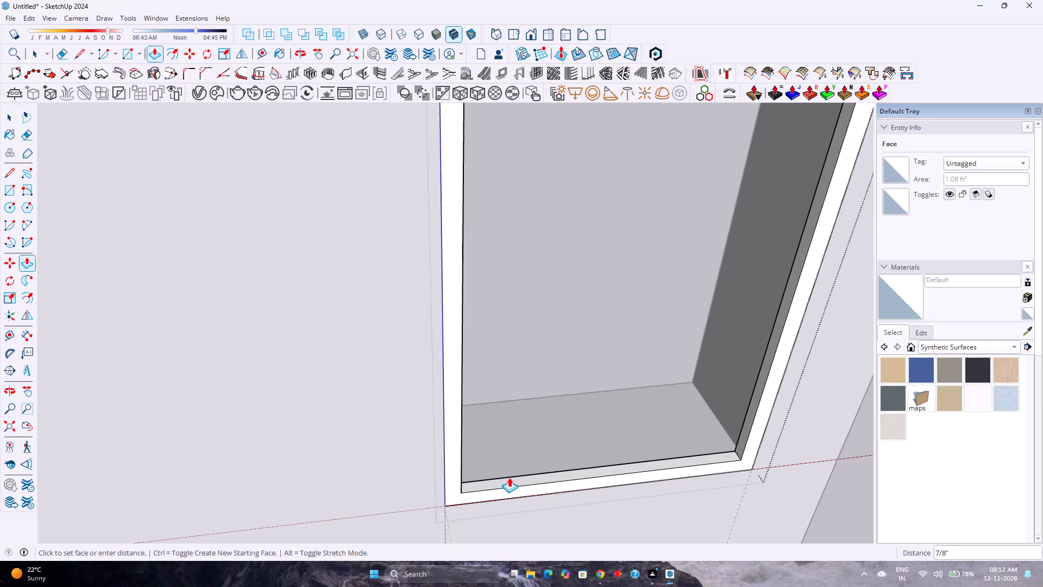
pyautogui.press('1')
pyautogui.press('Return')
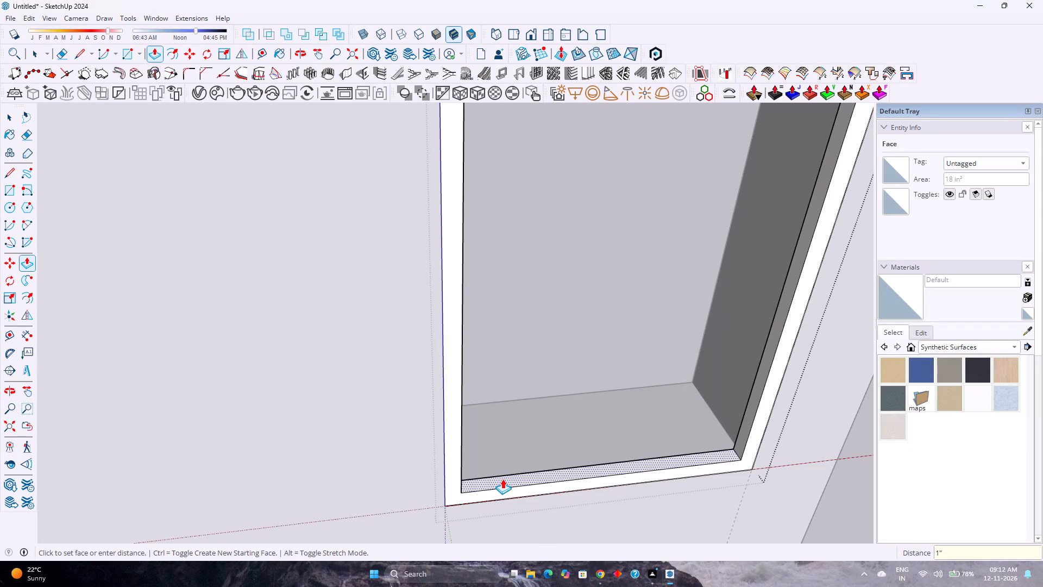
pyautogui.press('space')
# Draw a line along the frame's bottom inner front edge, corner to corner, to create a face filling the frame opening.
pyautogui.scroll(2, 506, 432)
pyautogui.scroll(-4, 535, 429)
pyautogui.moveTo(575, 430); pyautogui.dragTo(480, 451, button='middle')
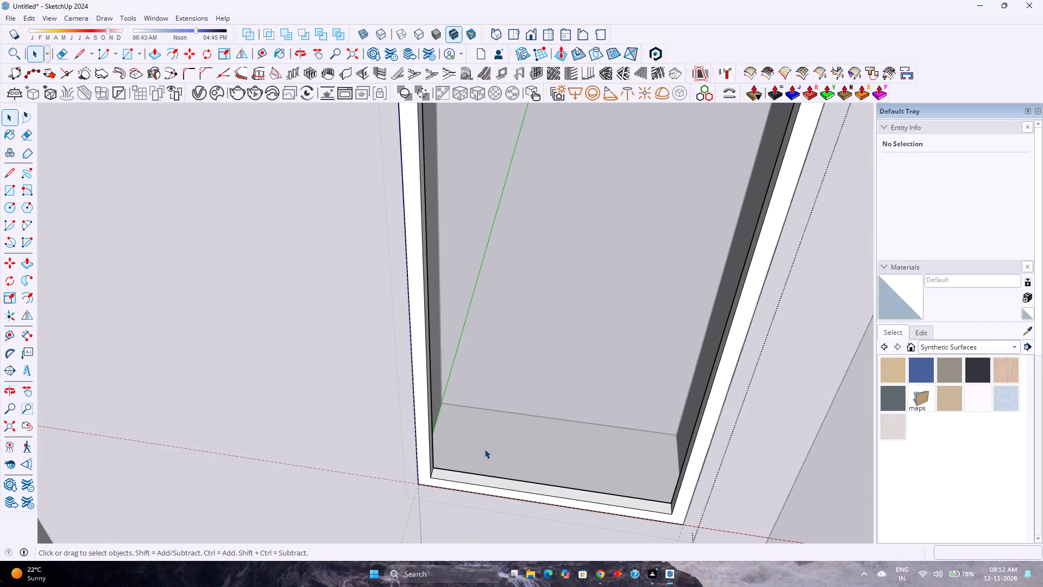
pyautogui.scroll(-3, 485, 449)
pyautogui.moveTo(526, 452); pyautogui.dragTo(414, 497, button='middle')
pyautogui.scroll(7, 407, 473)
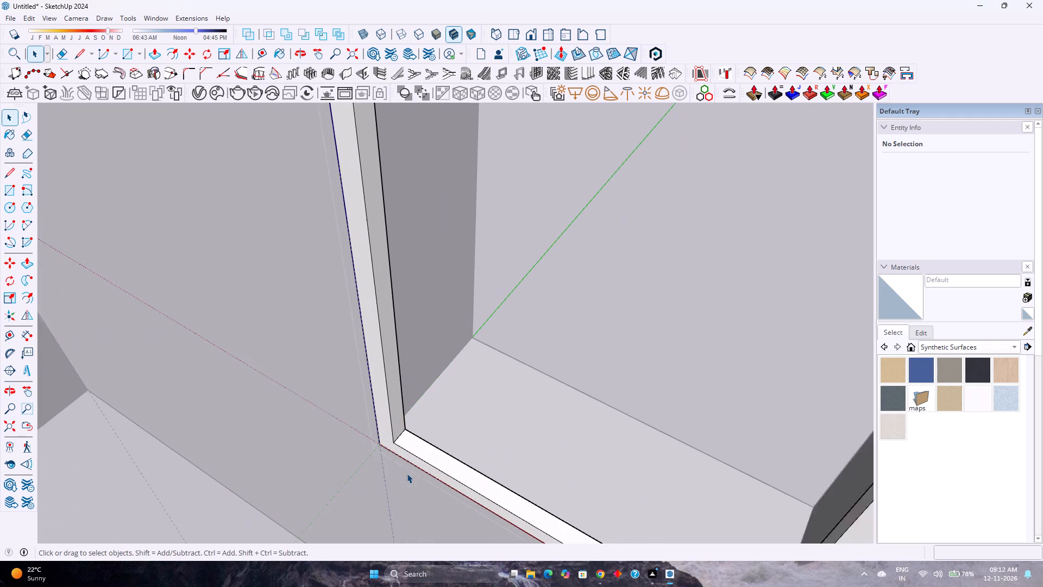
pyautogui.scroll(1, 407, 473)
pyautogui.click(431, 458)
pyautogui.scroll(-9, 431, 458)
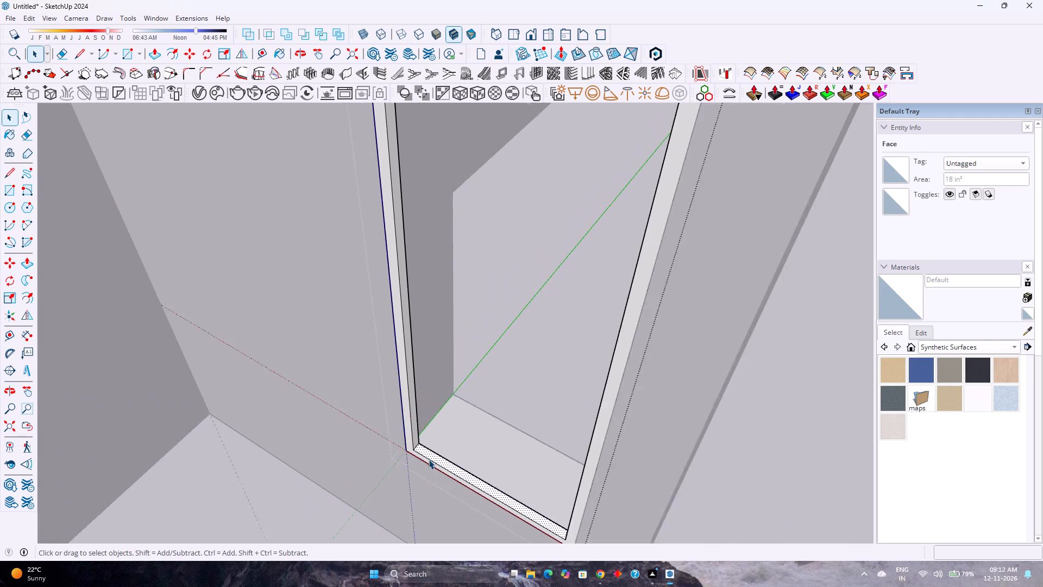
pyautogui.scroll(-1, 429, 459)
pyautogui.moveTo(429, 460); pyautogui.dragTo(485, 444, button='middle')
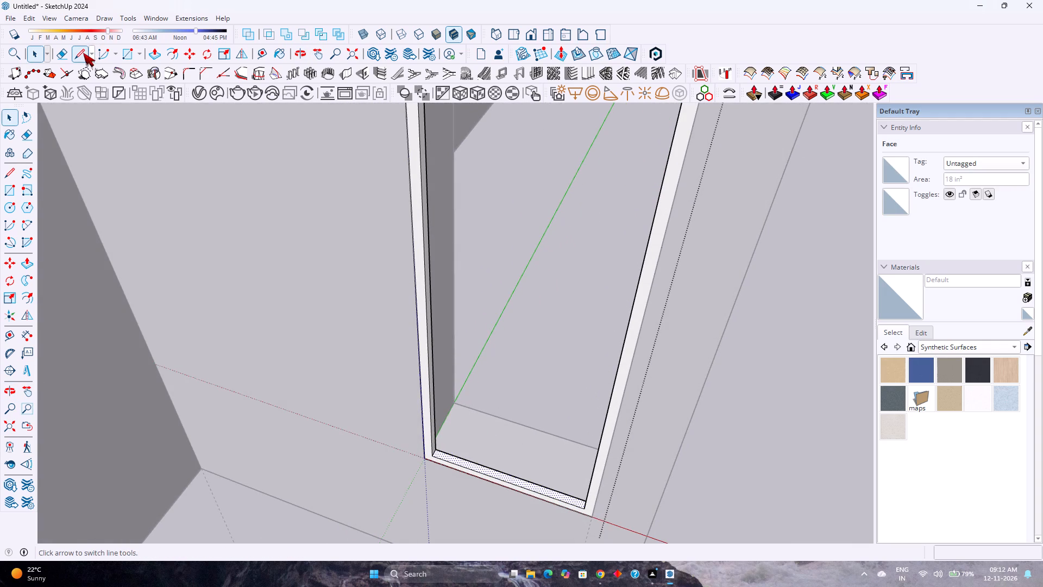
pyautogui.click(83, 53)
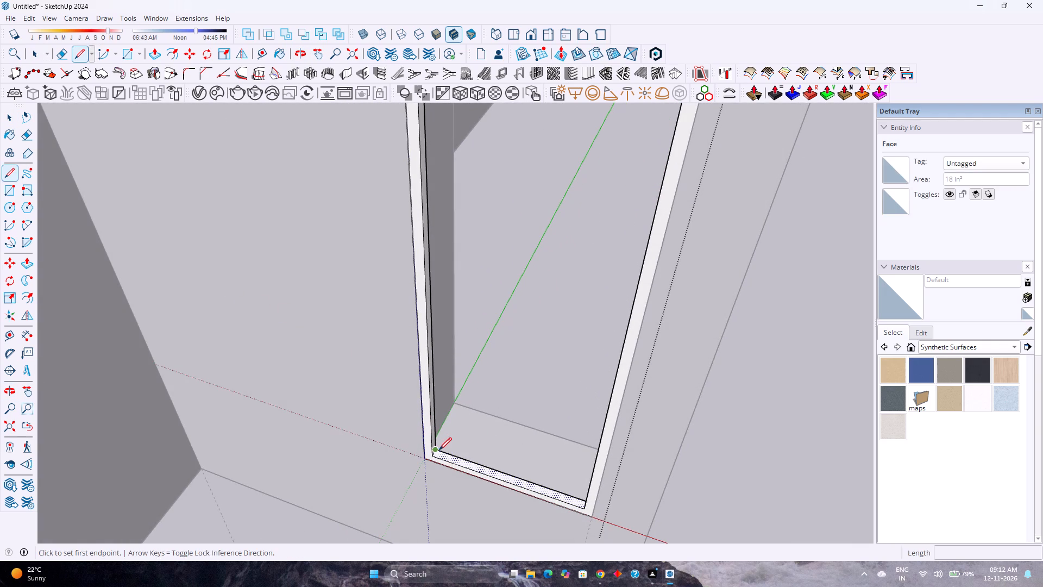
pyautogui.scroll(8, 439, 460)
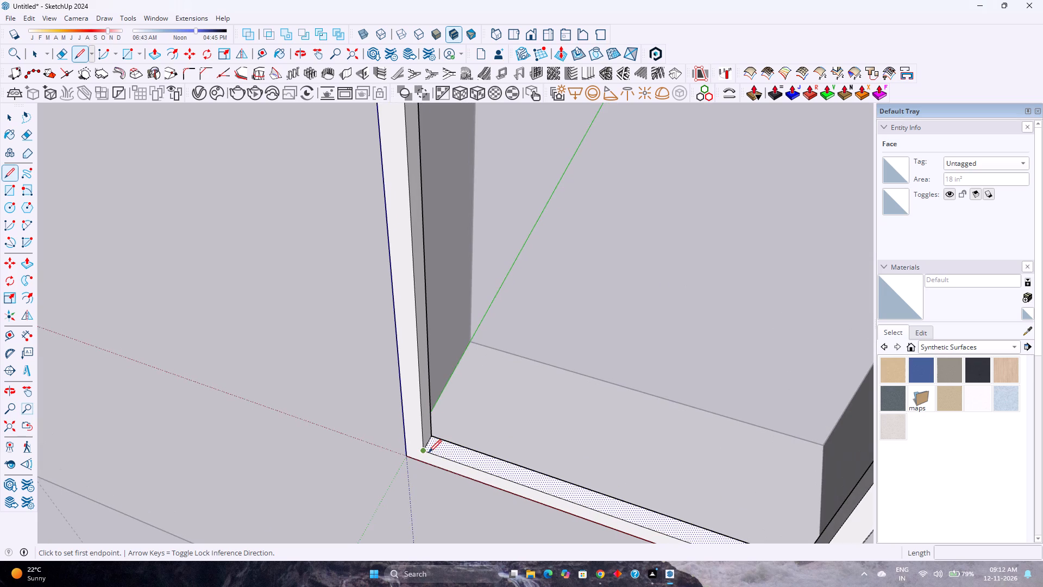
pyautogui.click(429, 452)
pyautogui.scroll(-5, 437, 455)
pyautogui.scroll(1, 437, 453)
pyautogui.scroll(-4, 437, 453)
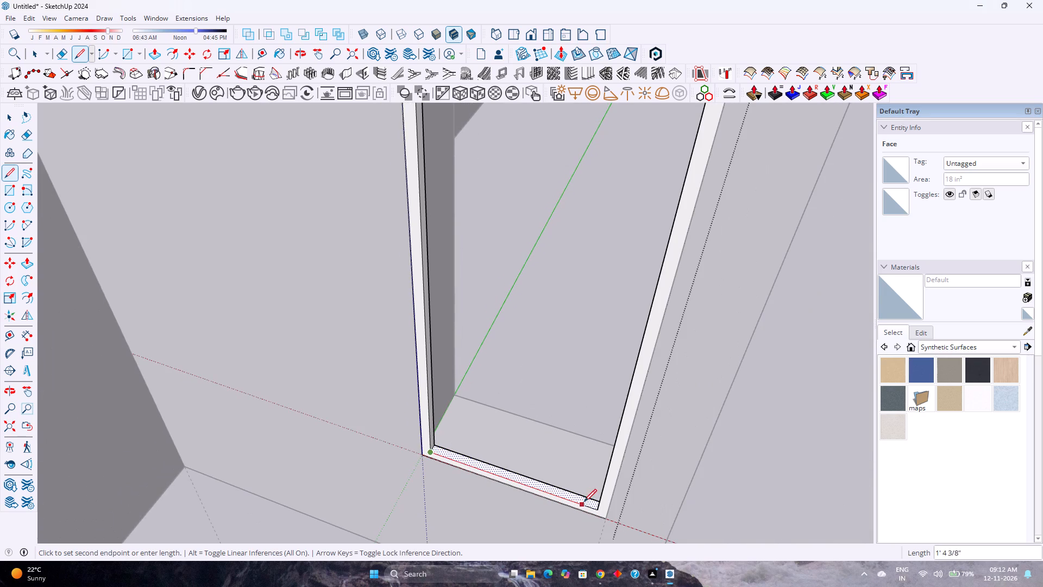
pyautogui.click(597, 506)
pyautogui.press('space')
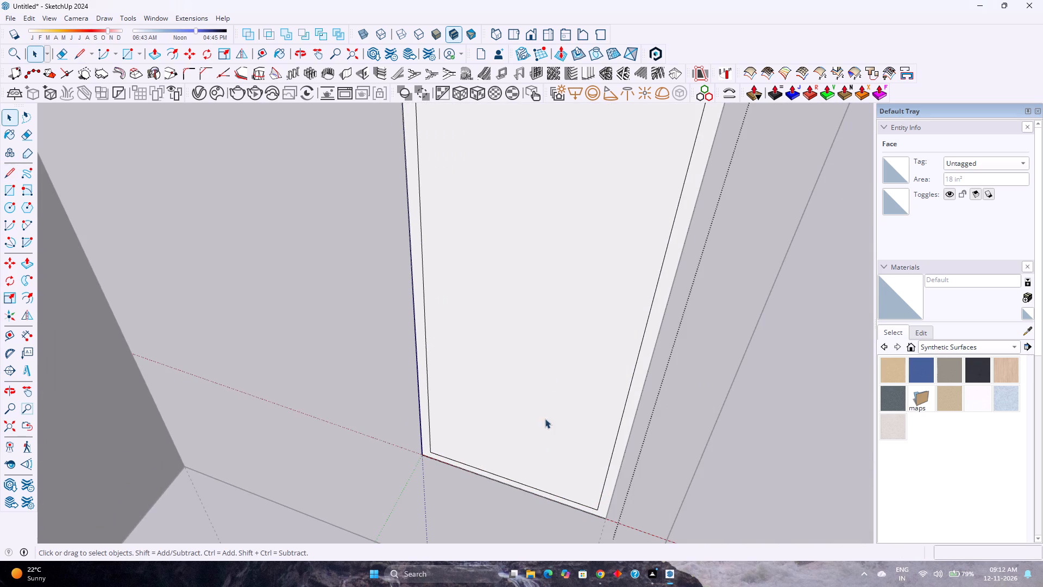
# Group the face filling the window frame opening together with its bounding edges.
pyautogui.doubleClick(550, 360)
pyautogui.rightClick(550, 360)
pyautogui.click(593, 145)
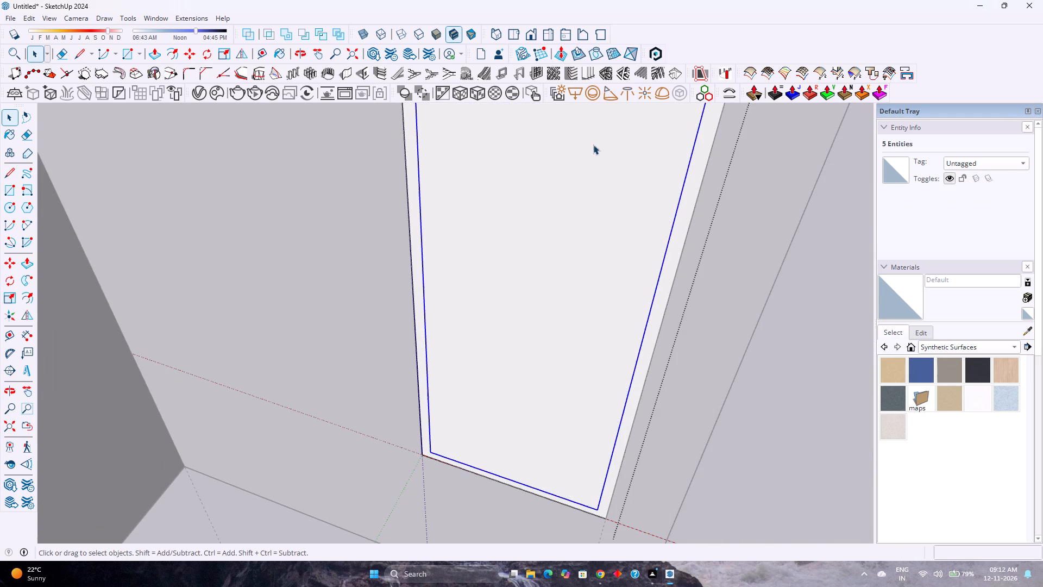
# Inside the pane group, paint the face with Translucent Glass Gray from the Glass and Mirrors materials.
pyautogui.doubleClick(511, 277)
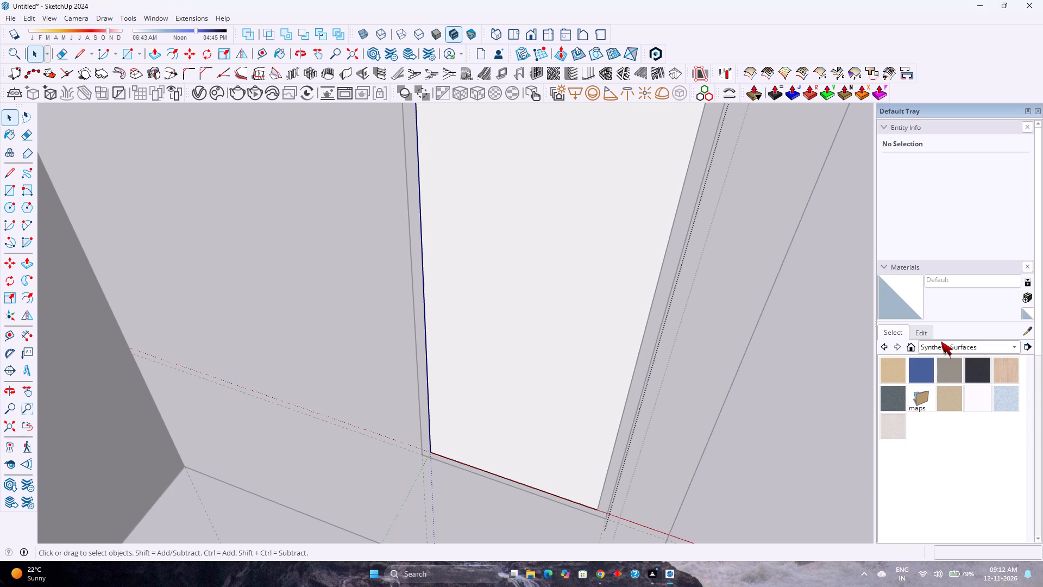
pyautogui.click(938, 346)
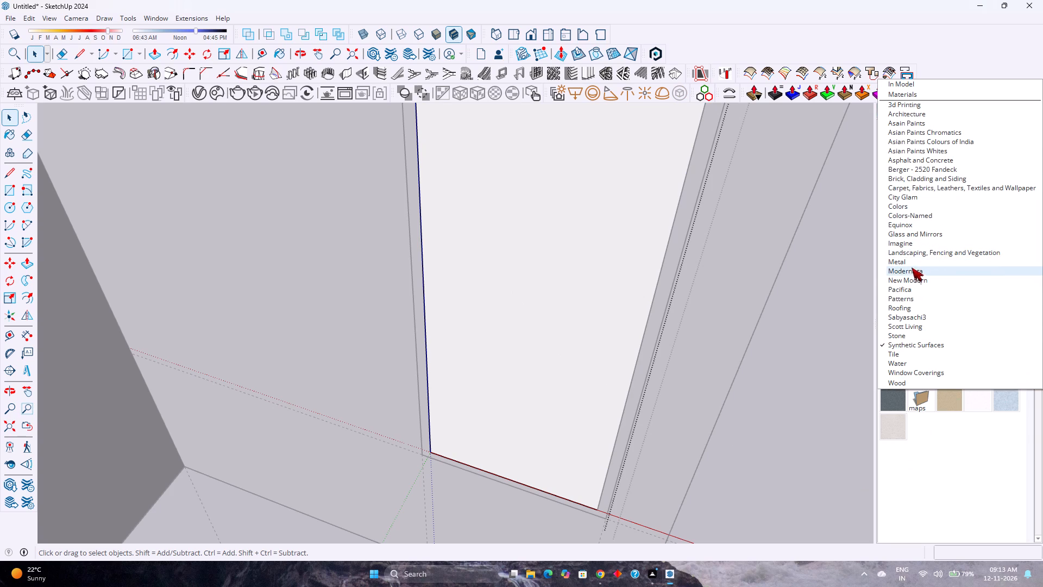
pyautogui.click(909, 234)
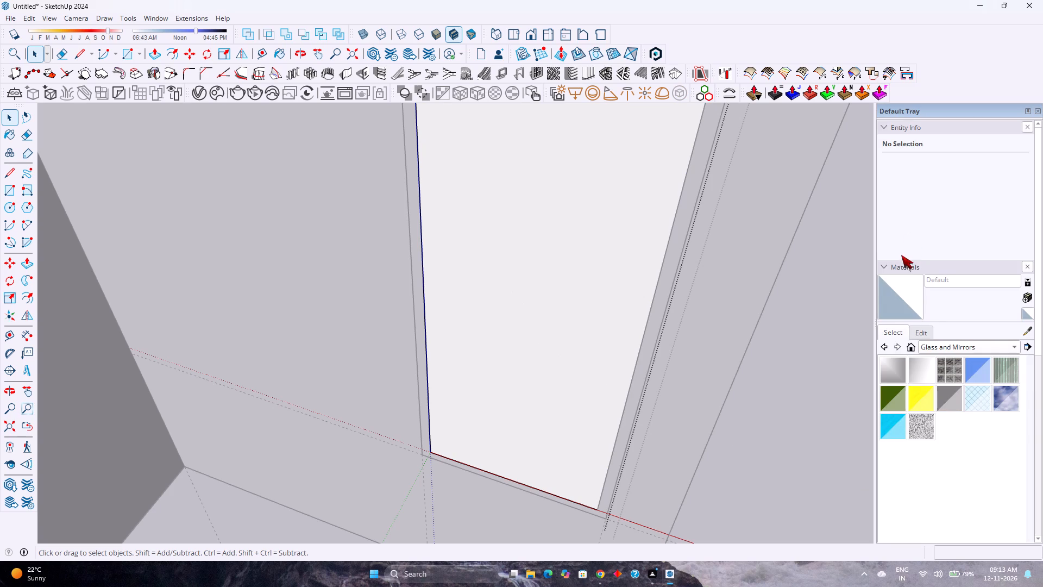
pyautogui.click(960, 401)
pyautogui.click(512, 287)
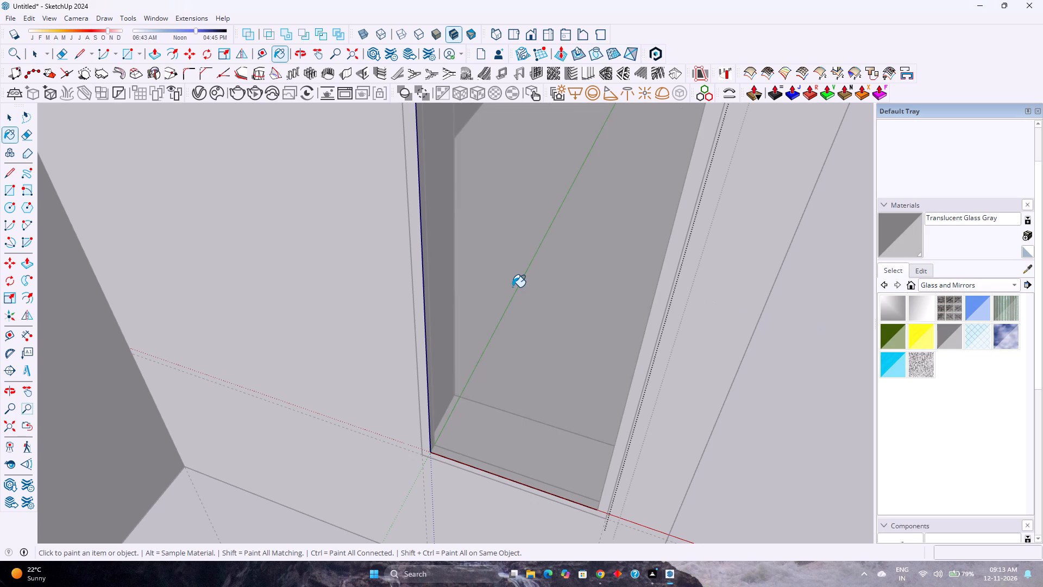
# Push/Pull the glass face 12 mm to give the pane thickness, and leave the pane group.
pyautogui.press('p')
pyautogui.click(515, 322)
pyautogui.write('12')
pyautogui.write('mm')
pyautogui.press('Return')
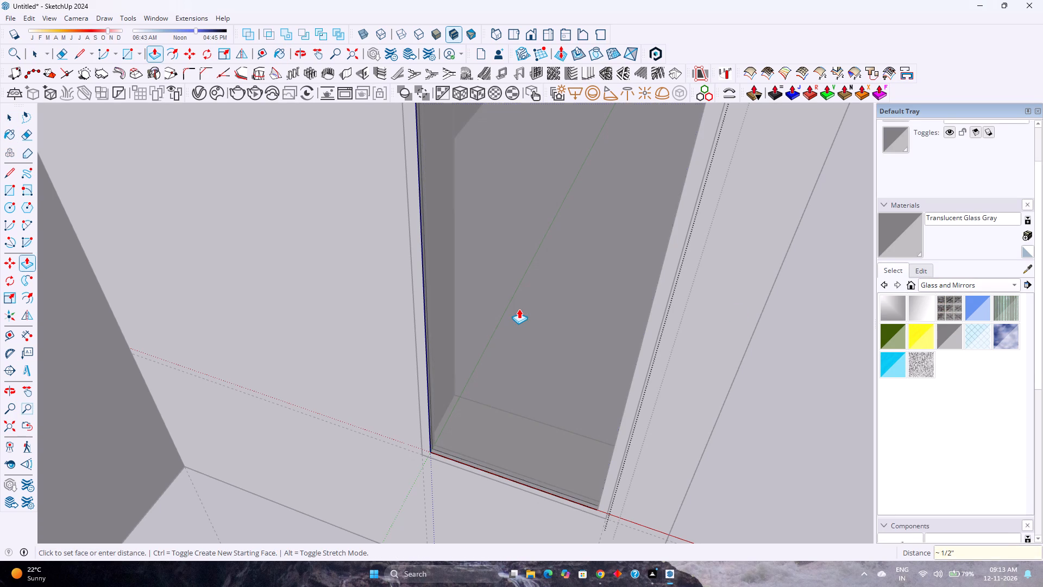
pyautogui.press('space')
pyautogui.press('Escape')
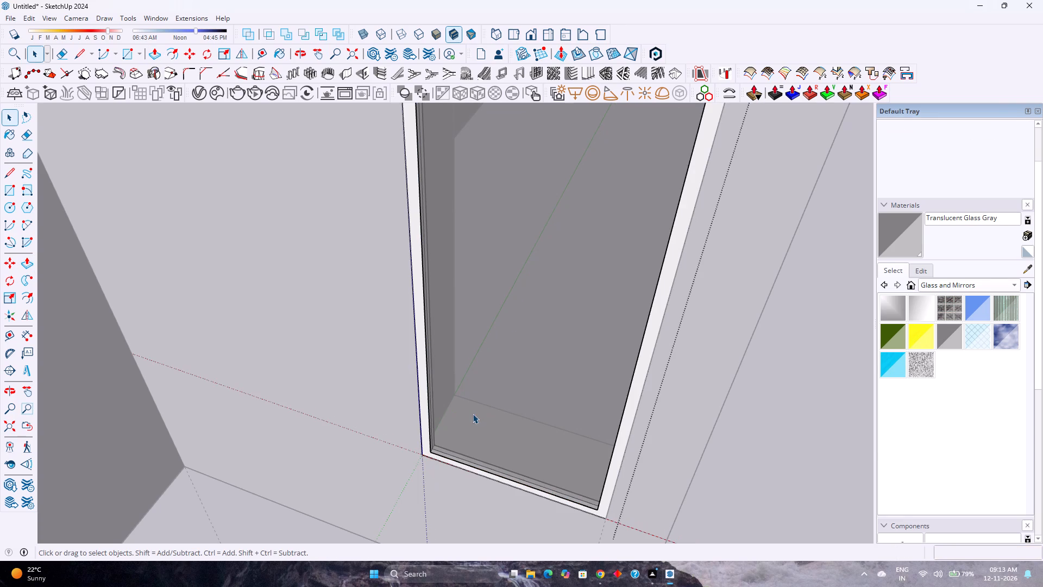
# Move the glass pane inward from its edge midpoint to the frame's mid-depth so it sits centred in the frame.
pyautogui.scroll(4, 473, 414)
pyautogui.click(476, 416)
pyautogui.scroll(4, 430, 463)
pyautogui.scroll(4, 344, 487)
pyautogui.scroll(9, 437, 472)
pyautogui.moveTo(443, 448); pyautogui.dragTo(382, 476, button='middle')
pyautogui.press('m')
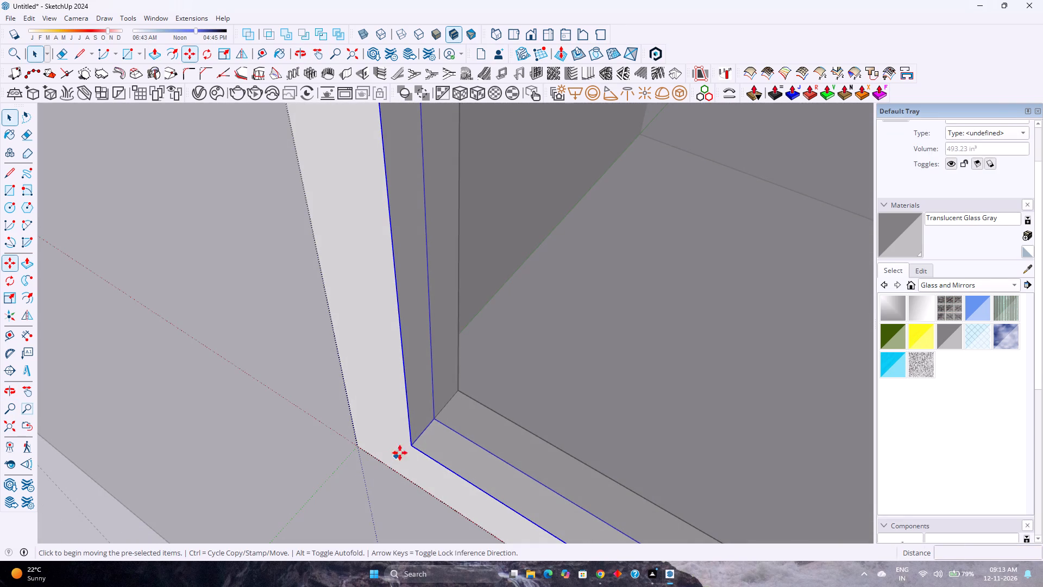
pyautogui.scroll(16, 417, 437)
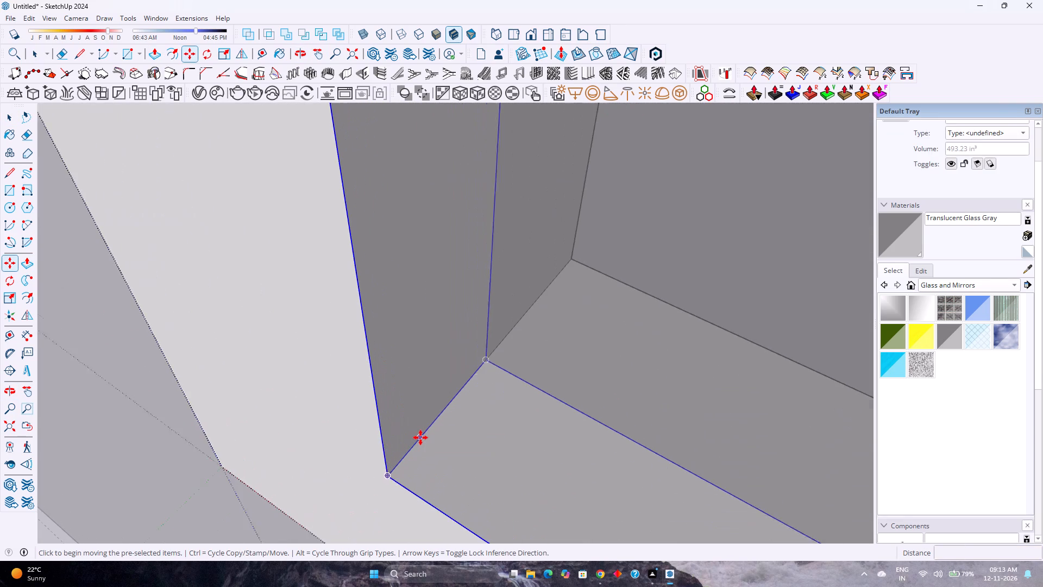
pyautogui.scroll(1, 420, 438)
pyautogui.press('k')
pyautogui.click(436, 414)
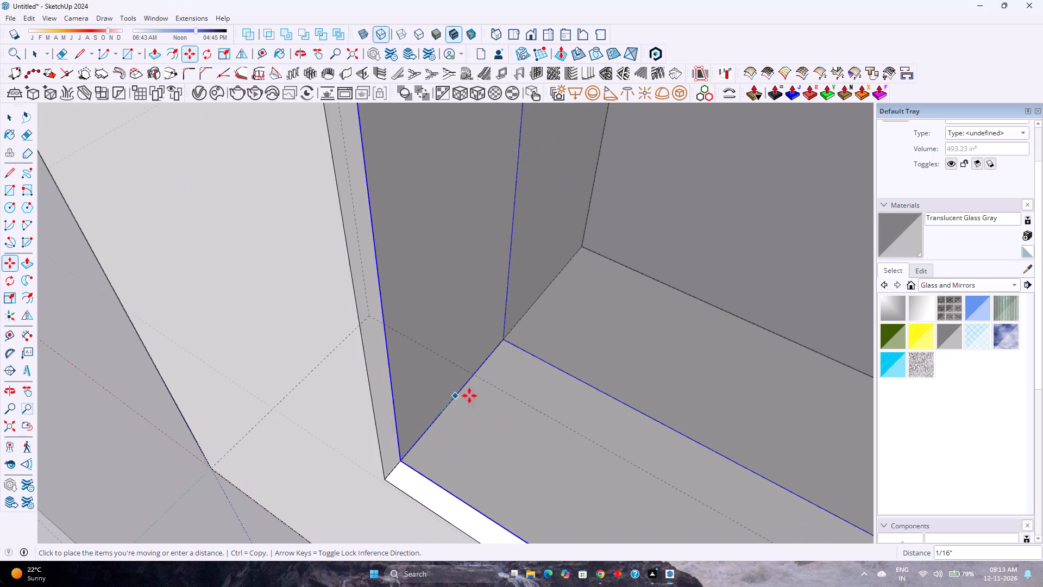
pyautogui.click(501, 342)
pyautogui.press('space')
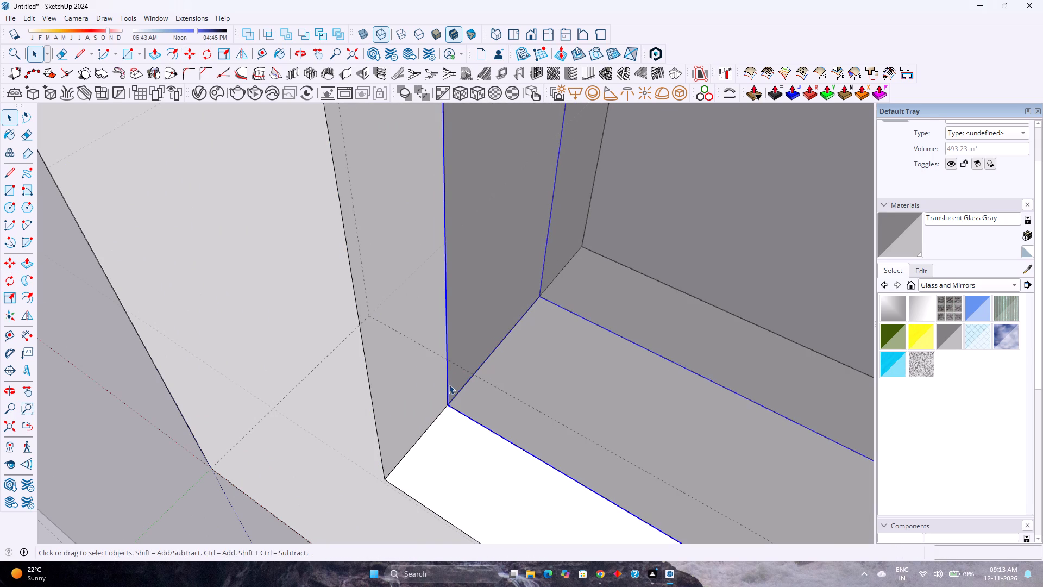
pyautogui.press('Escape')
pyautogui.press('k')
# Move the whole window frame group 2" into the wall opening, perpendicular to the front wall.
pyautogui.scroll(-11, 455, 372)
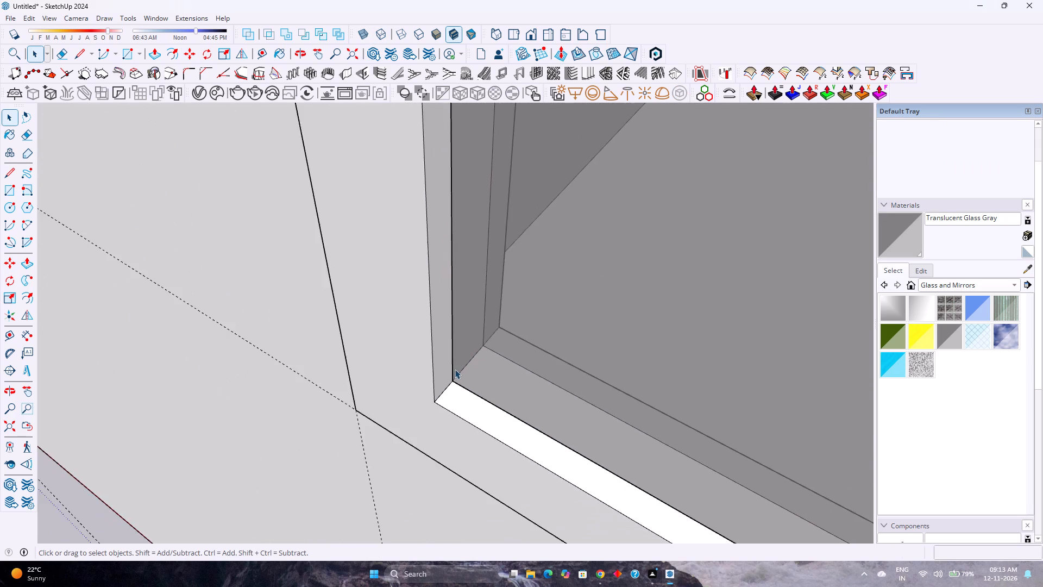
pyautogui.scroll(-13, 455, 369)
pyautogui.click(441, 385)
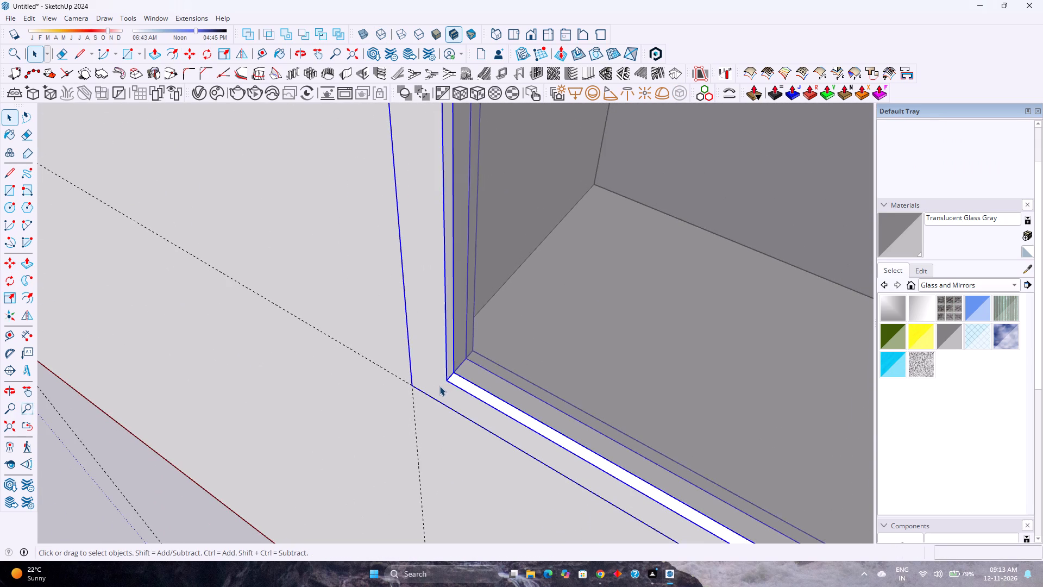
pyautogui.scroll(6, 438, 386)
pyautogui.press('m')
pyautogui.click(395, 383)
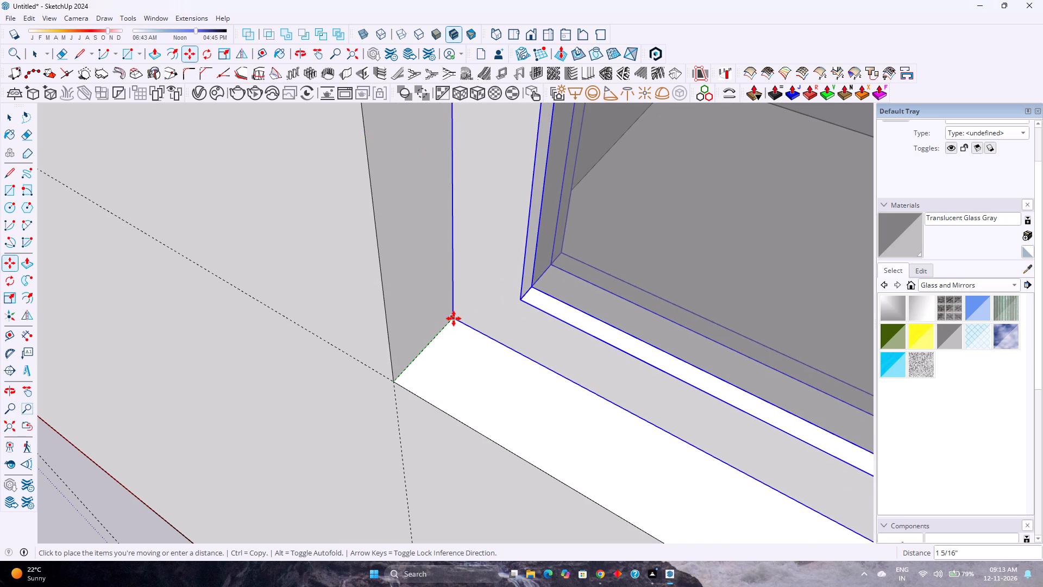
pyautogui.press('2')
pyautogui.press('Return')
pyautogui.scroll(-2, 422, 321)
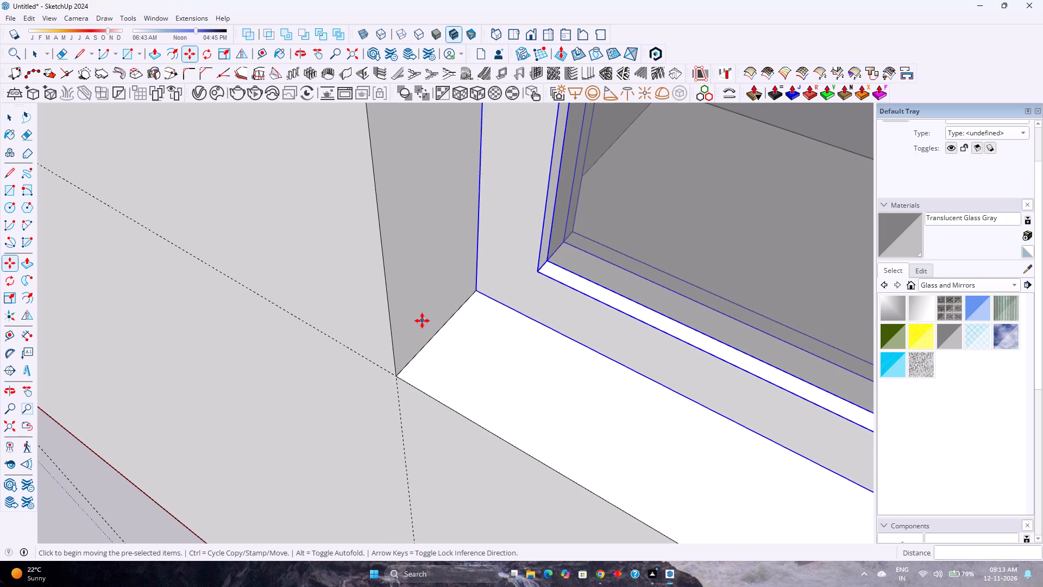
pyautogui.press('space')
# Delete all guides from the model.
pyautogui.scroll(-20, 422, 321)
pyautogui.scroll(-7, 422, 321)
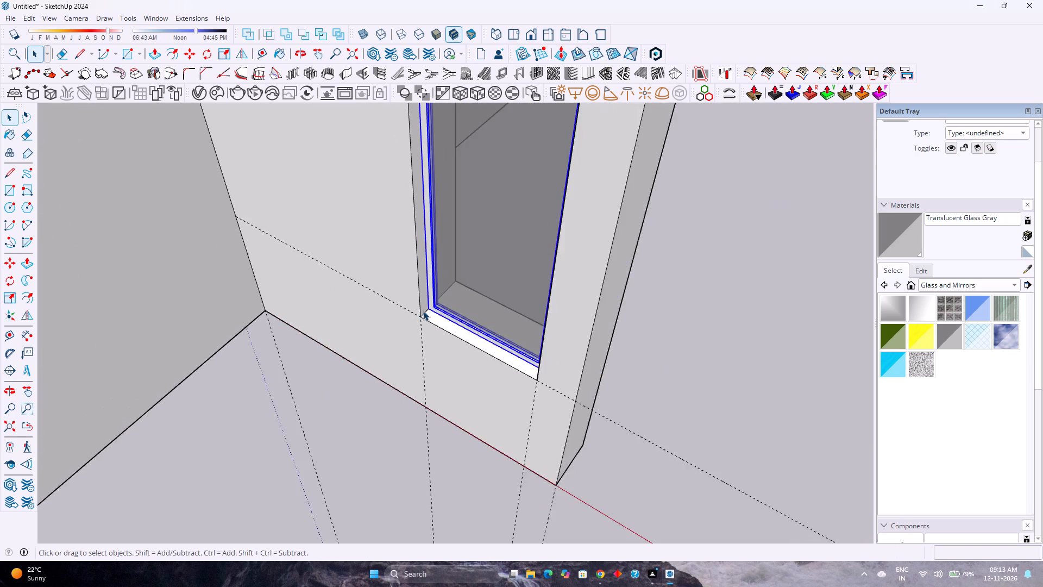
pyautogui.scroll(-3, 423, 311)
pyautogui.moveTo(399, 350); pyautogui.dragTo(491, 311, button='middle')
pyautogui.scroll(-4, 493, 309)
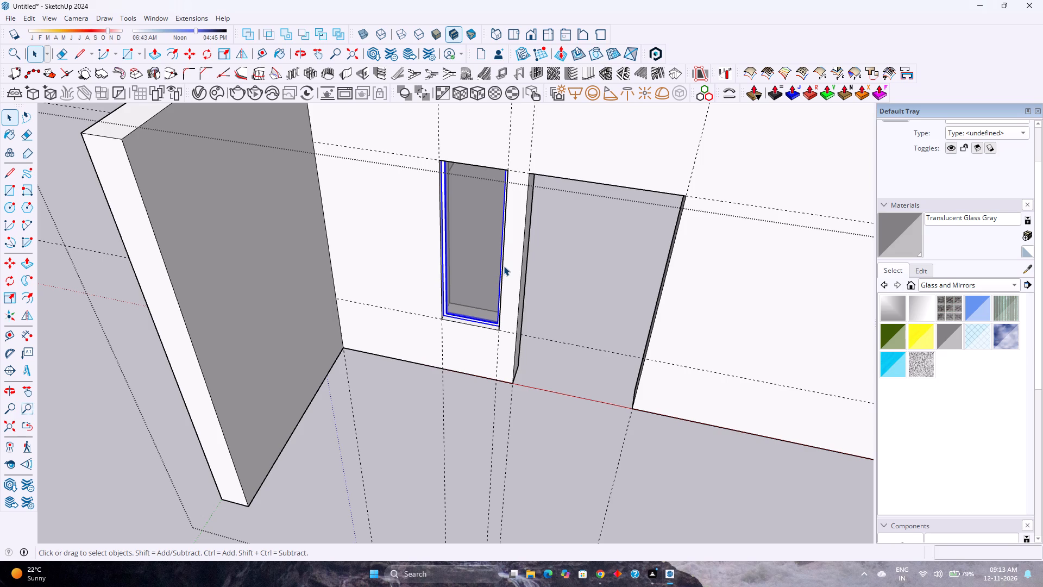
pyautogui.scroll(-3, 504, 266)
pyautogui.scroll(3, 497, 270)
pyautogui.scroll(-9, 494, 270)
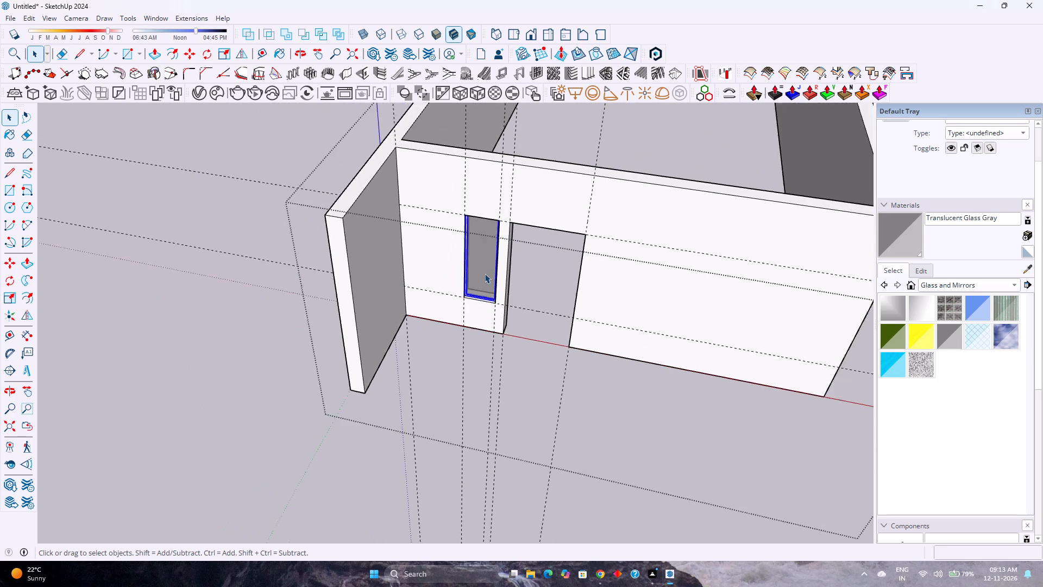
pyautogui.scroll(-1, 485, 273)
pyautogui.moveTo(452, 313); pyautogui.dragTo(449, 278, button='middle')
pyautogui.middleClick(449, 278)
pyautogui.click(26, 20)
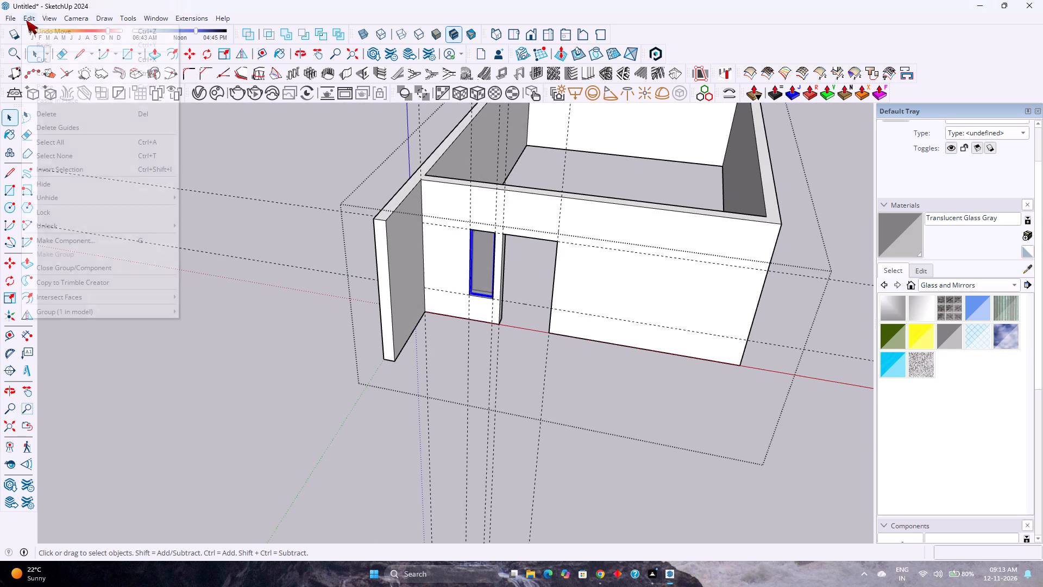
pyautogui.click(100, 128)
# Examine the front wall with its glazed window and door opening from outside.
pyautogui.scroll(2, 513, 234)
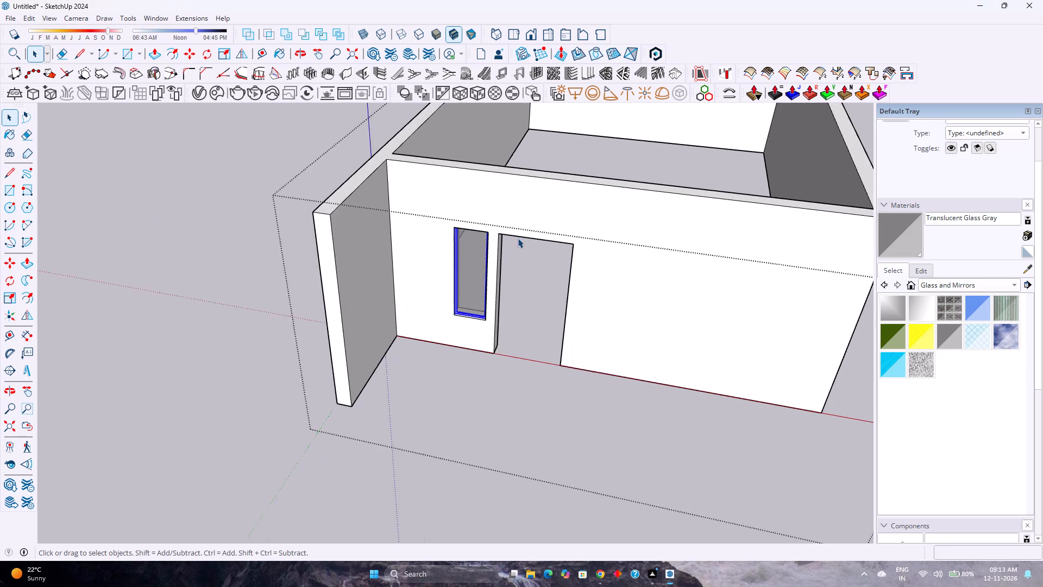
pyautogui.scroll(2, 518, 238)
pyautogui.moveTo(493, 276); pyautogui.dragTo(513, 215, button='middle')
pyautogui.scroll(-1, 516, 216)
pyautogui.scroll(2, 516, 217)
pyautogui.scroll(-7, 542, 235)
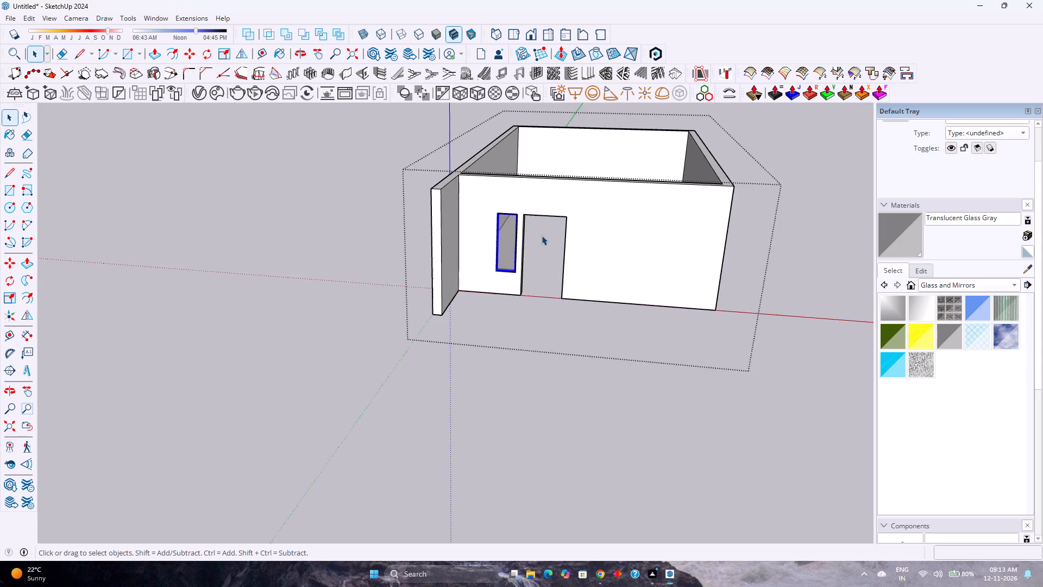
pyautogui.scroll(-6, 542, 235)
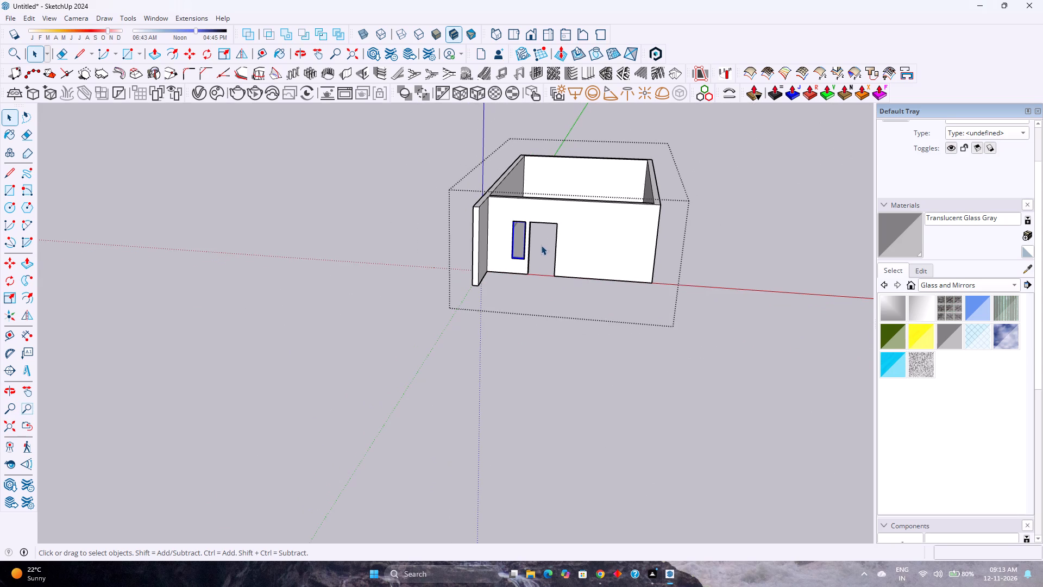
pyautogui.scroll(-3, 548, 233)
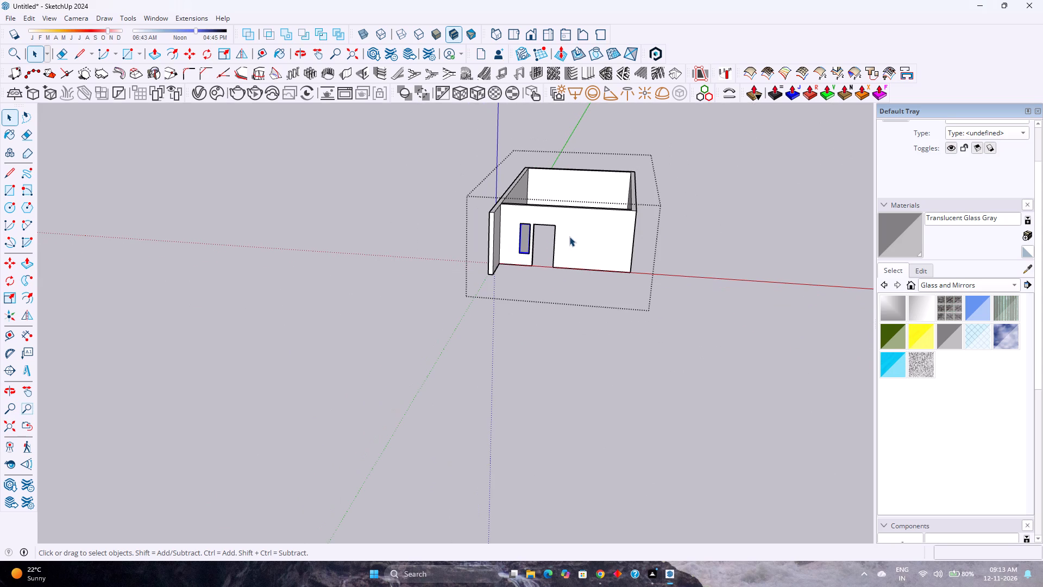
pyautogui.scroll(5, 555, 205)
pyautogui.click(577, 267)
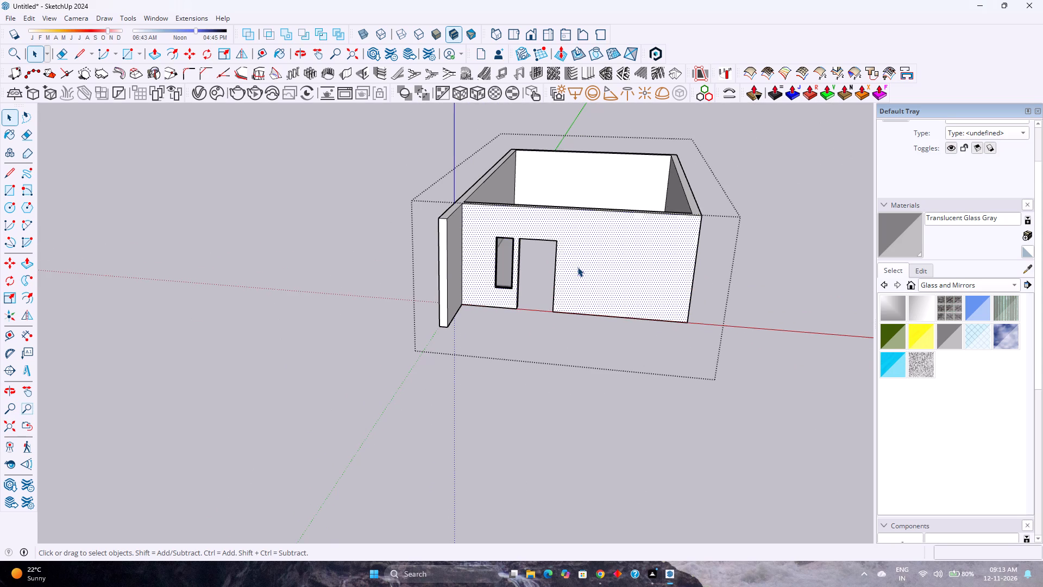
pyautogui.scroll(6, 576, 267)
pyautogui.scroll(-3, 574, 266)
pyautogui.scroll(3, 574, 266)
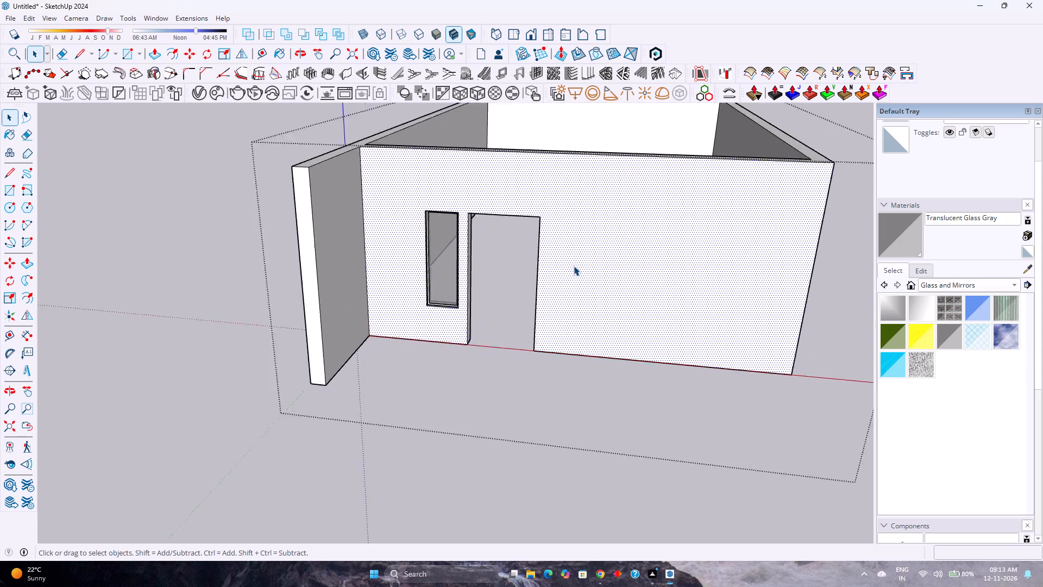
pyautogui.scroll(-2, 573, 266)
pyautogui.scroll(2, 573, 266)
pyautogui.scroll(-3, 573, 266)
pyautogui.scroll(7, 573, 266)
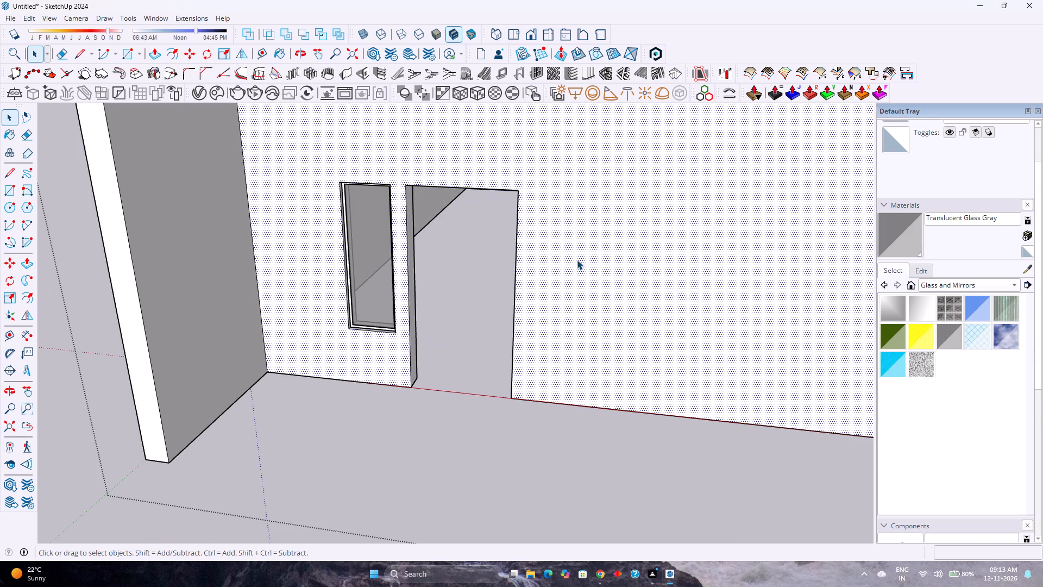
# Search the 3D Warehouse for "door" models.
pyautogui.click(160, 16)
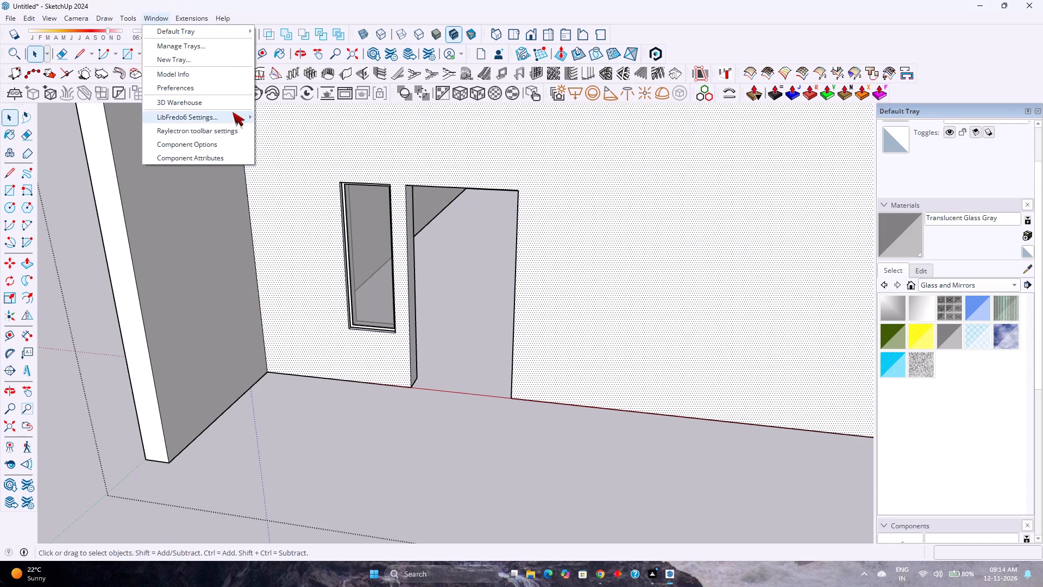
pyautogui.click(227, 105)
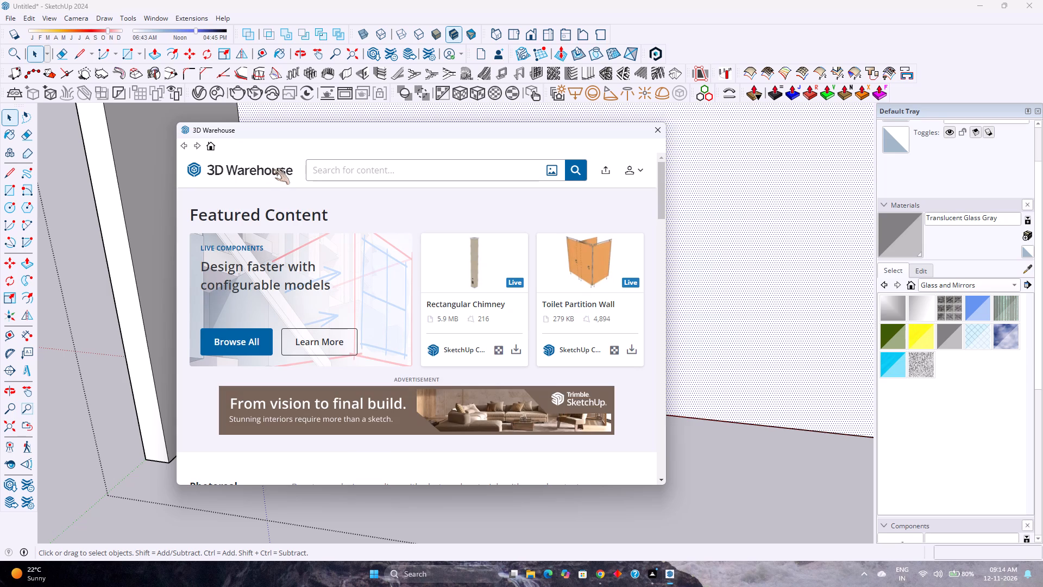
pyautogui.click(448, 166)
pyautogui.write('door')
pyautogui.press('Return')
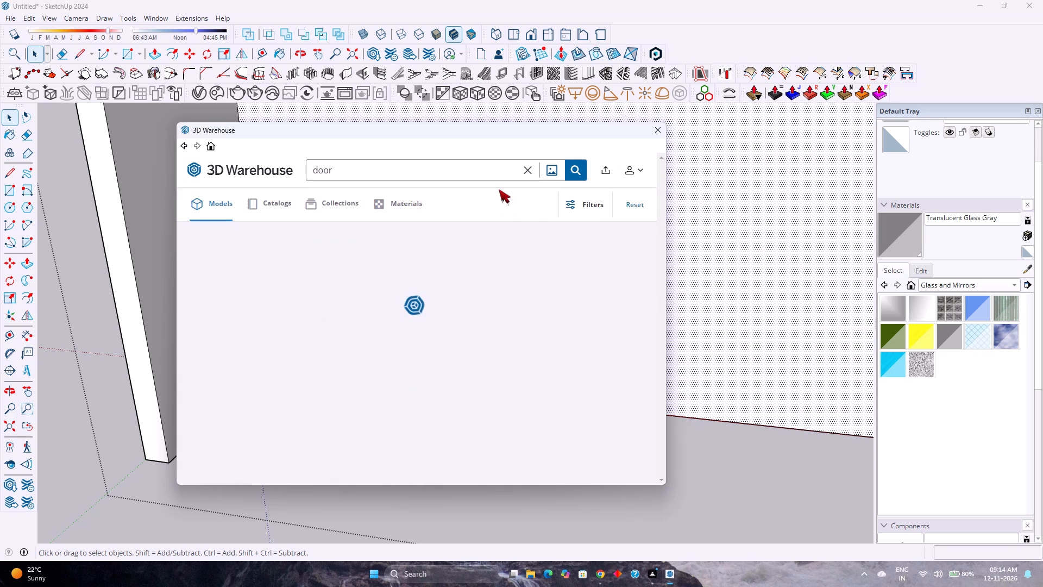
# Browse the door search results and compare the models to find one that suits the front wall's door opening.
pyautogui.scroll(-1, 436, 266)
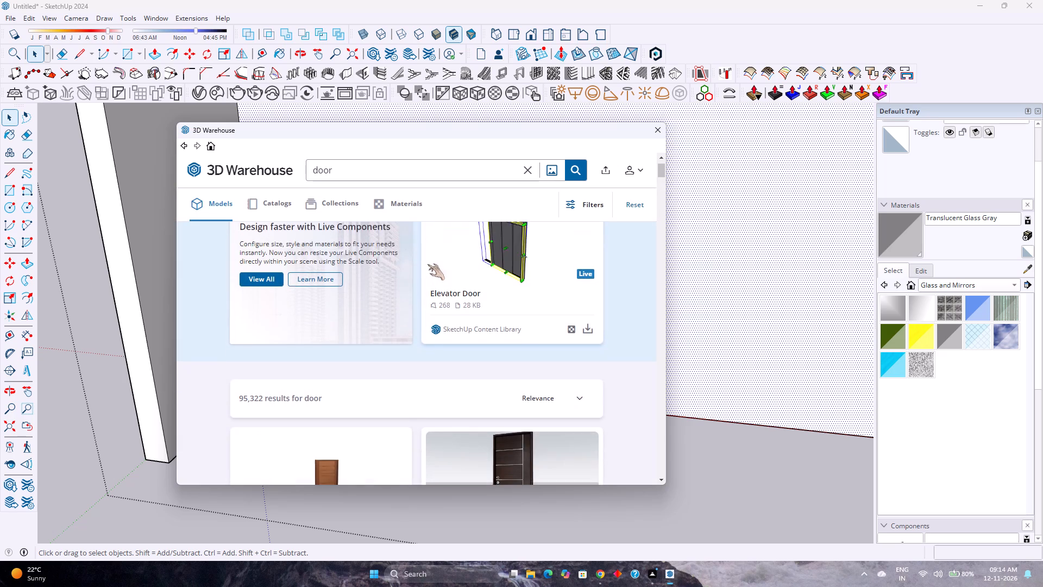
pyautogui.scroll(-3, 395, 288)
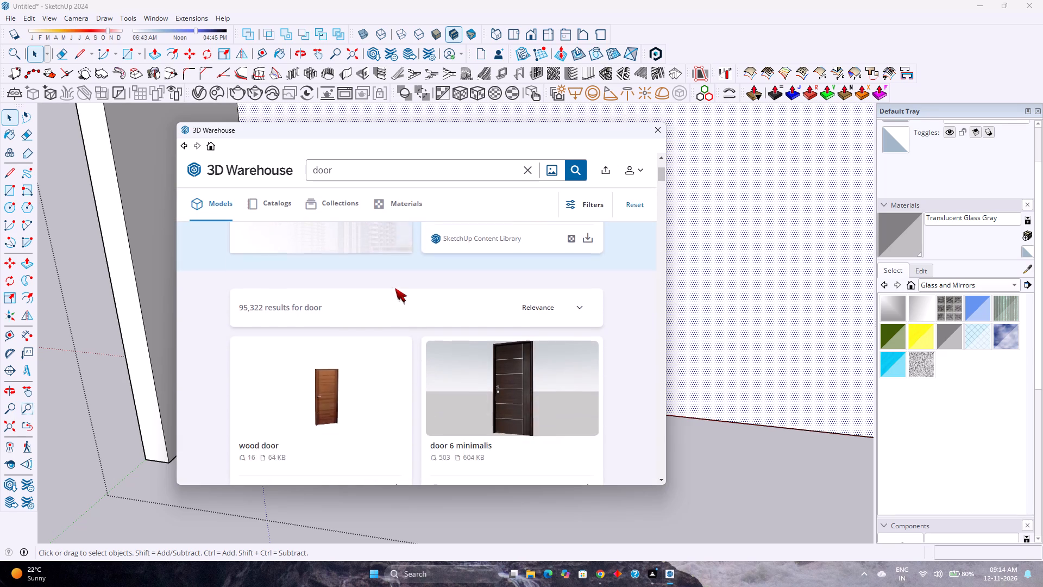
pyautogui.scroll(-5, 395, 288)
pyautogui.scroll(5, 396, 286)
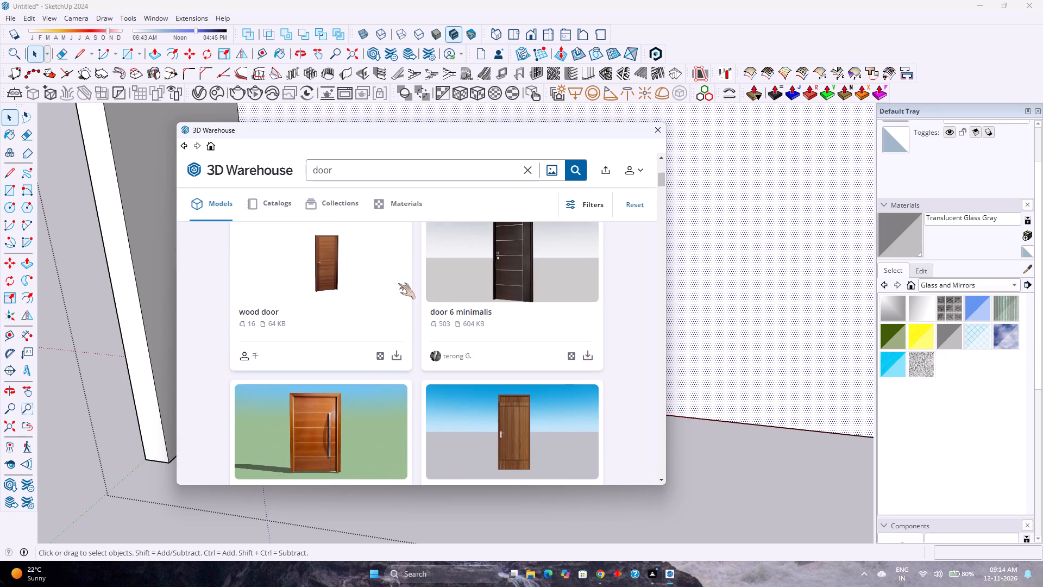
pyautogui.scroll(2, 398, 283)
pyautogui.scroll(-4, 398, 283)
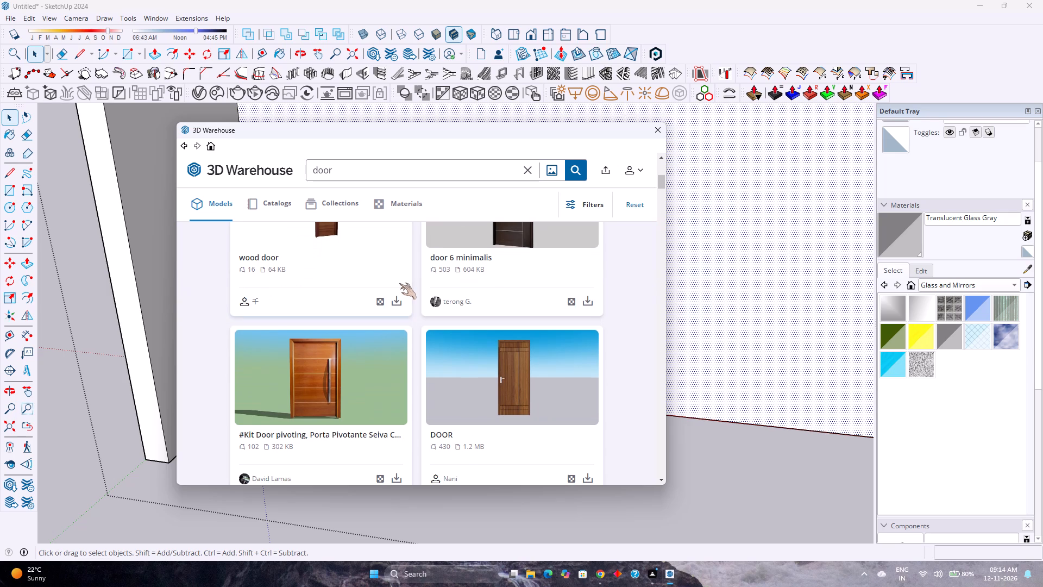
pyautogui.scroll(-4, 399, 283)
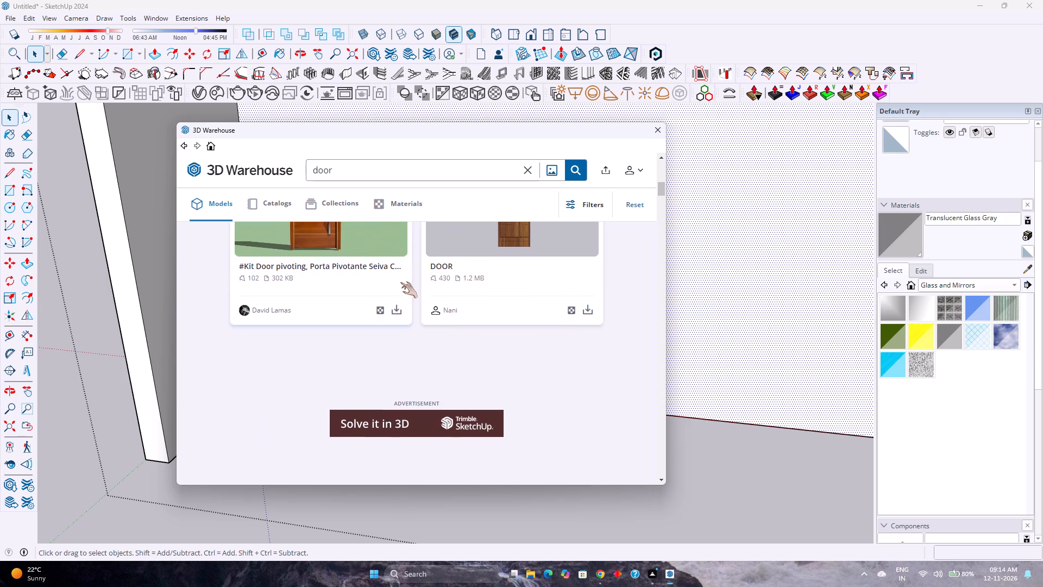
pyautogui.scroll(-1, 401, 285)
pyautogui.scroll(1, 401, 285)
pyautogui.scroll(-2, 401, 285)
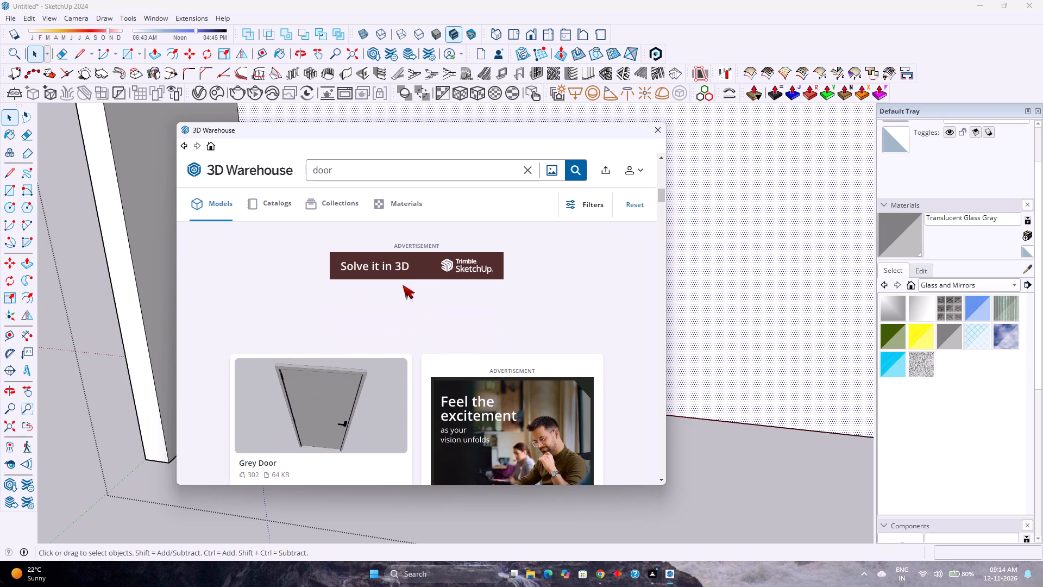
pyautogui.scroll(-4, 403, 285)
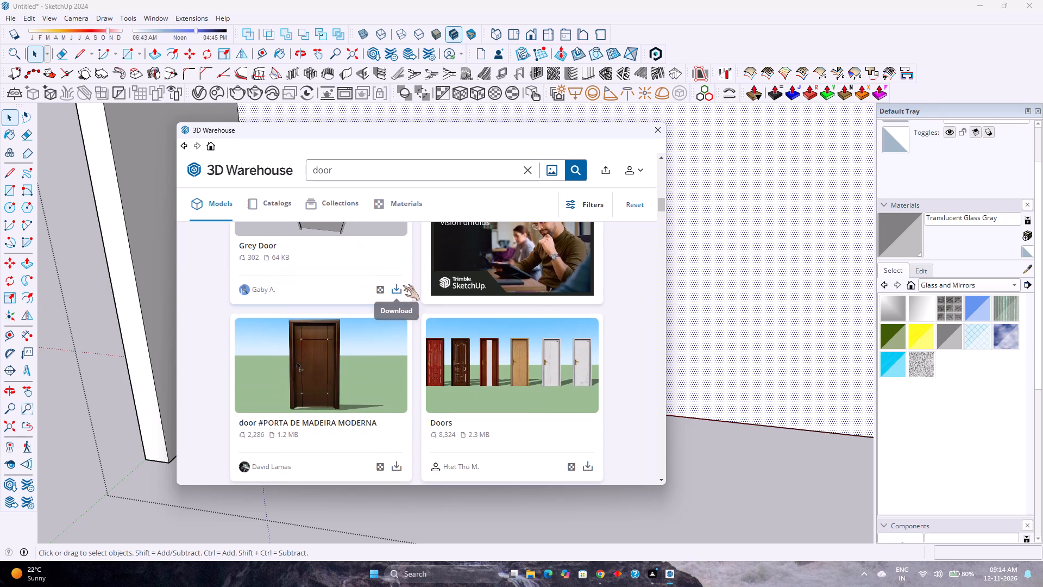
pyautogui.scroll(-6, 403, 285)
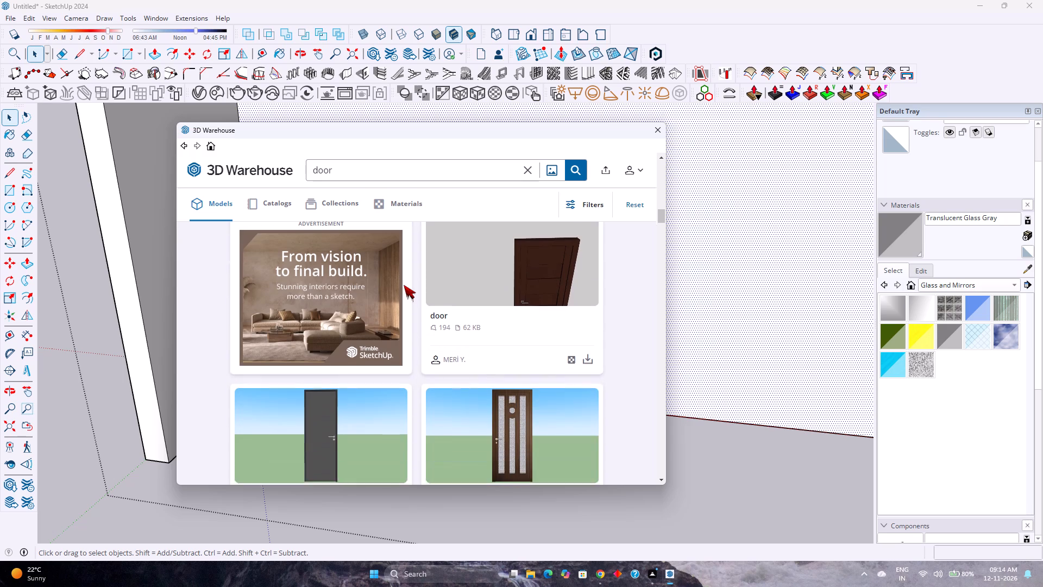
pyautogui.scroll(-3, 404, 285)
pyautogui.scroll(2, 404, 285)
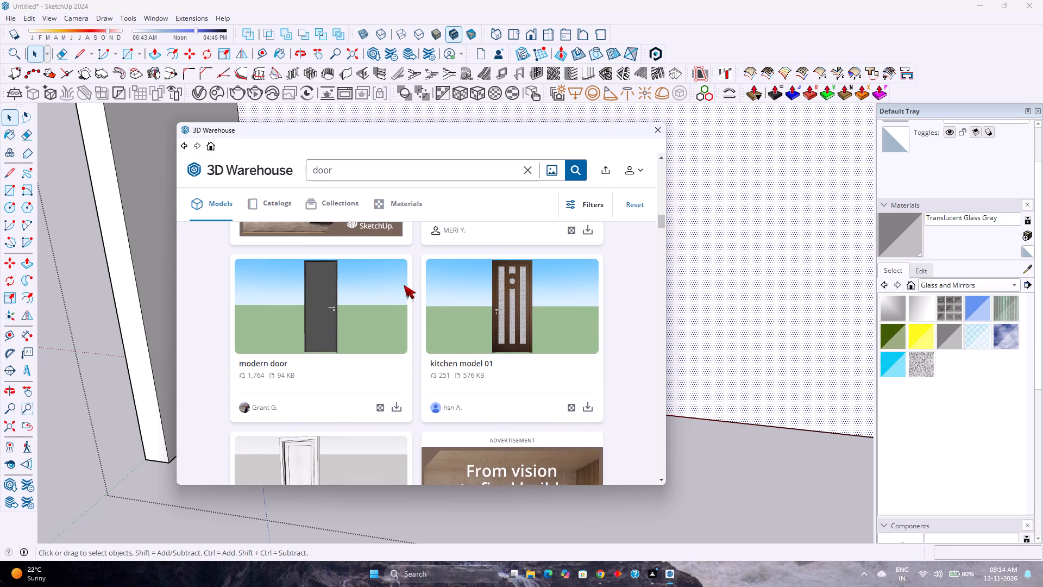
pyautogui.scroll(-3, 404, 285)
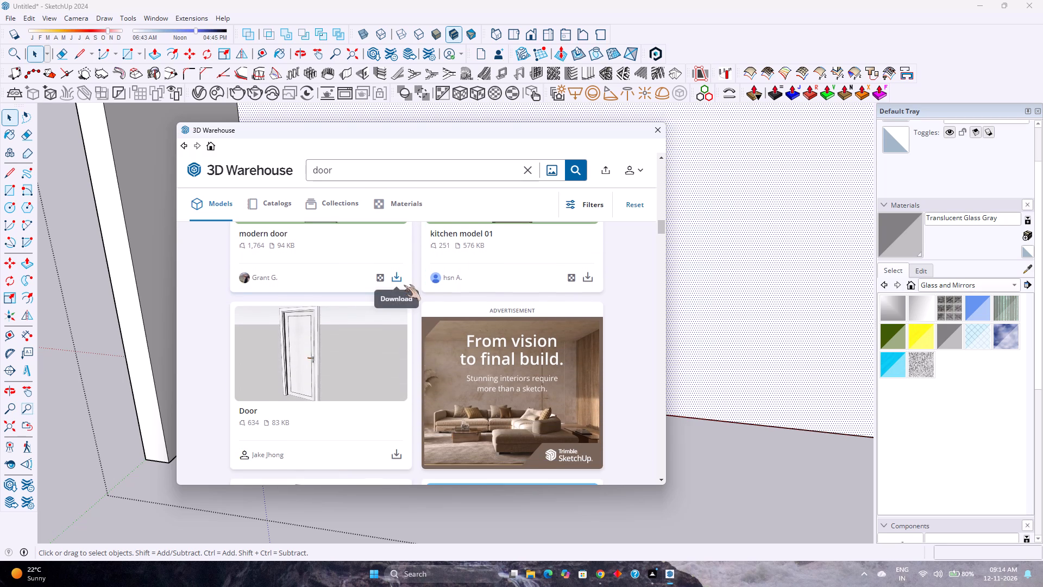
pyautogui.scroll(-4, 404, 285)
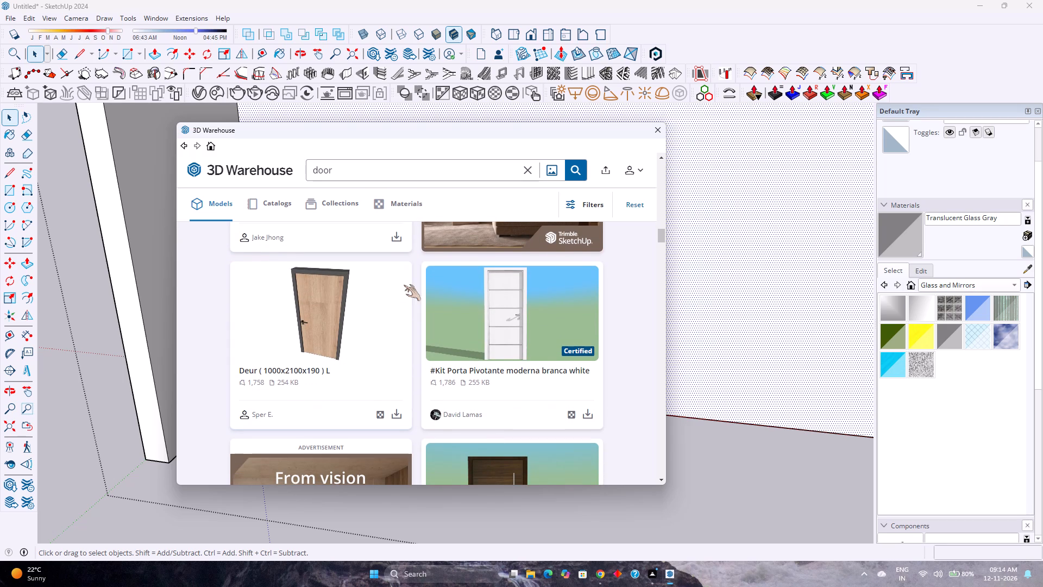
pyautogui.scroll(1, 404, 285)
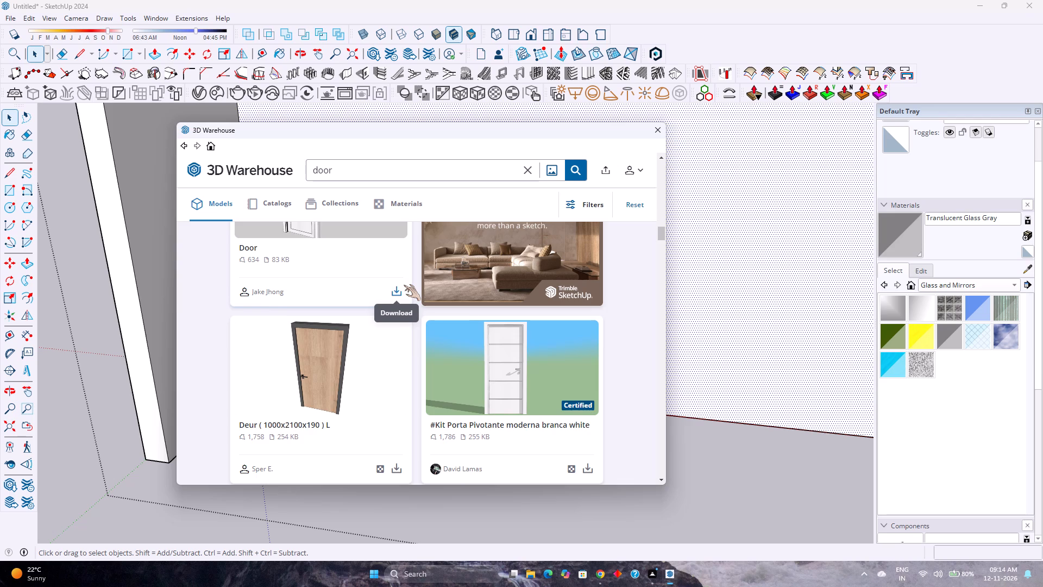
pyautogui.scroll(1, 404, 285)
pyautogui.scroll(-4, 404, 285)
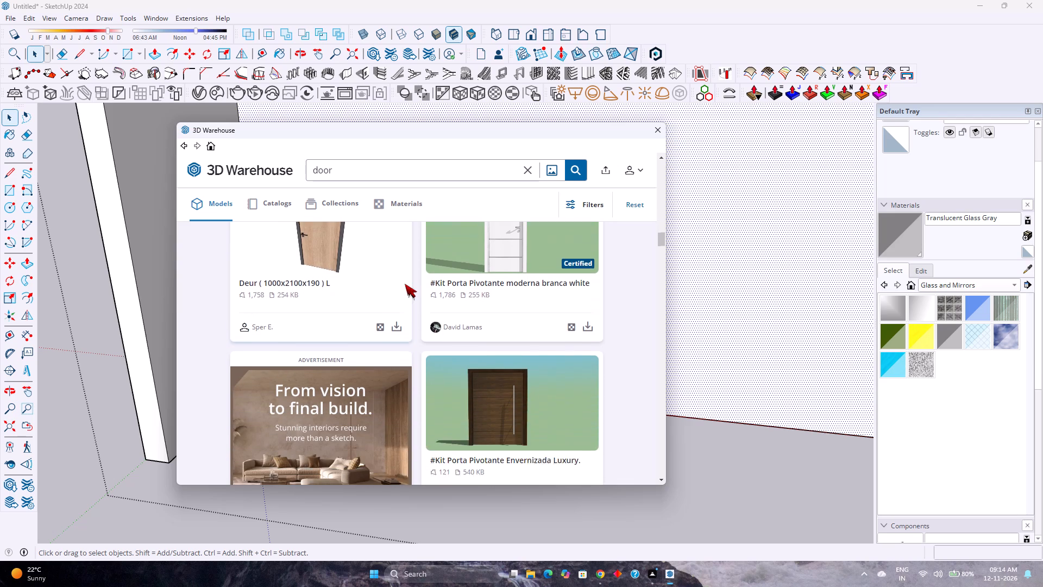
pyautogui.scroll(-1, 405, 284)
pyautogui.scroll(3, 405, 285)
pyautogui.scroll(-3, 405, 285)
pyautogui.scroll(2, 405, 285)
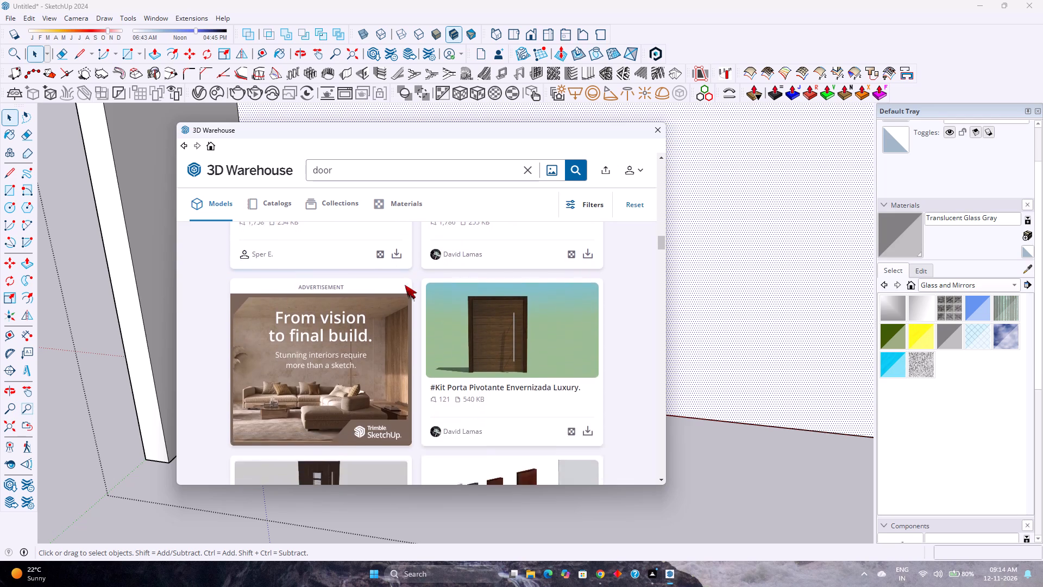
pyautogui.scroll(5, 405, 285)
pyautogui.scroll(-8, 405, 284)
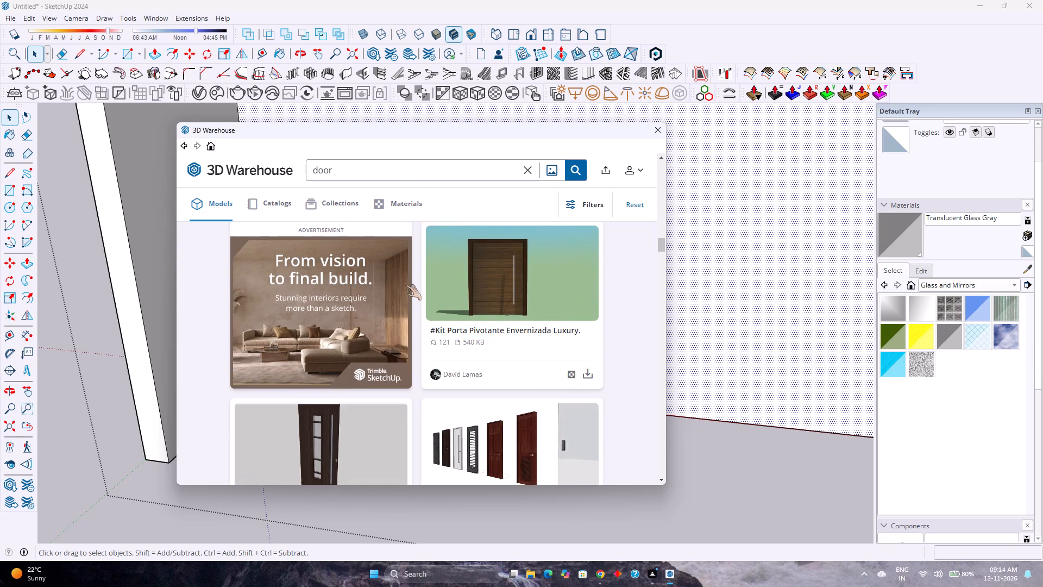
pyautogui.scroll(-7, 405, 284)
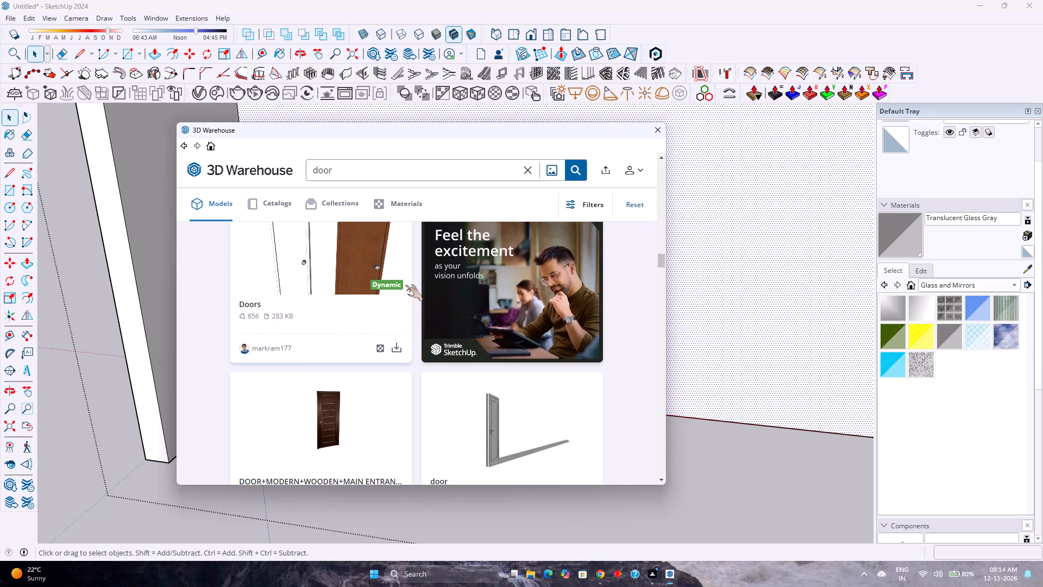
pyautogui.scroll(-4, 405, 285)
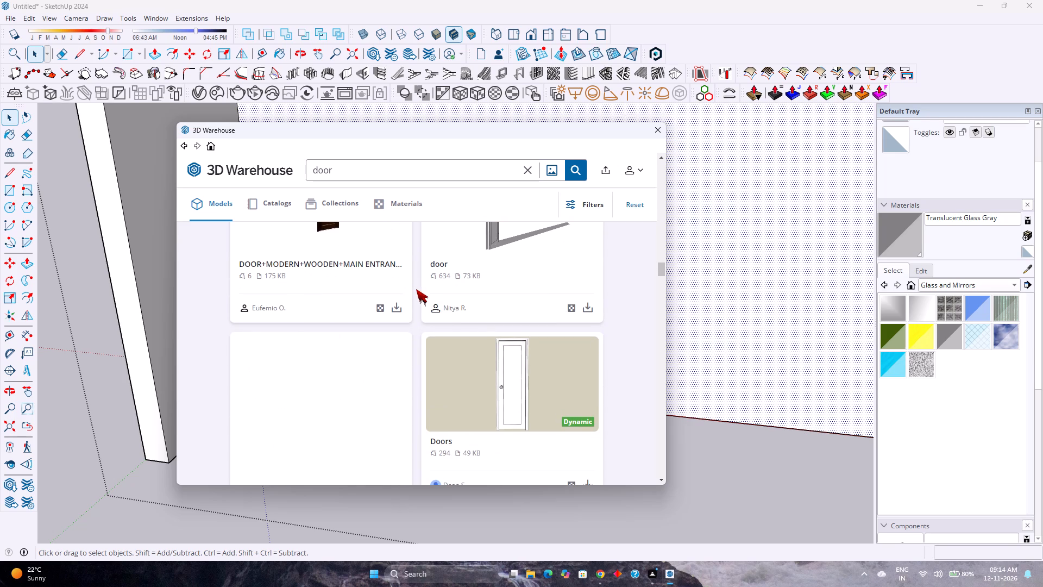
pyautogui.scroll(2, 415, 297)
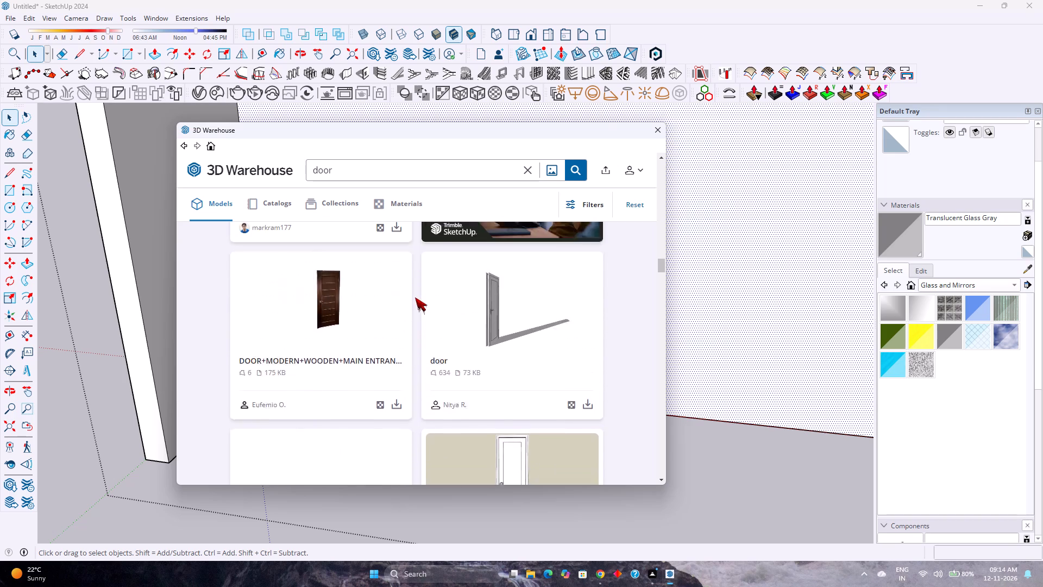
pyautogui.scroll(2, 415, 297)
pyautogui.scroll(-4, 415, 296)
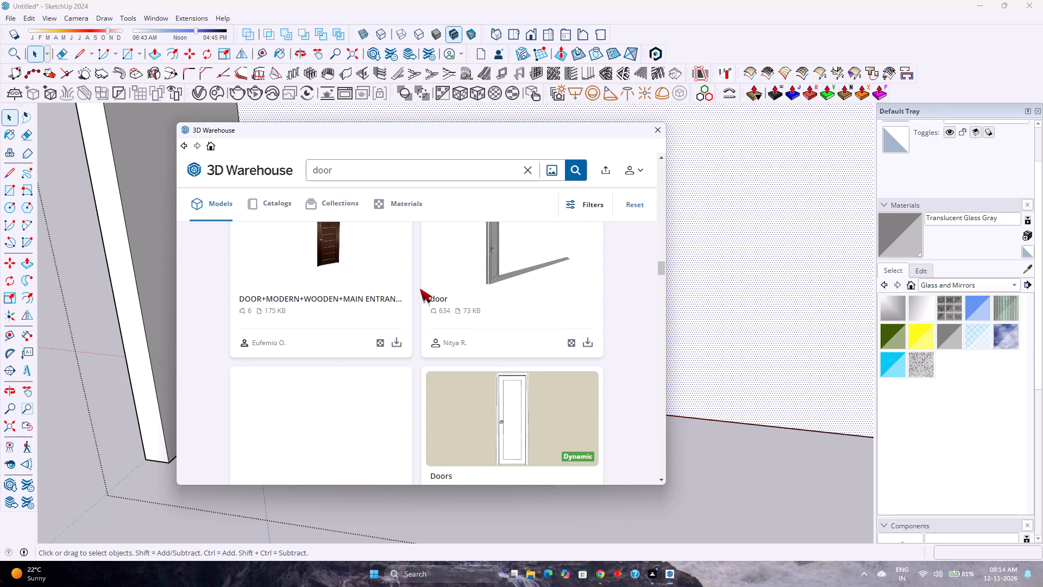
pyautogui.scroll(-2, 420, 289)
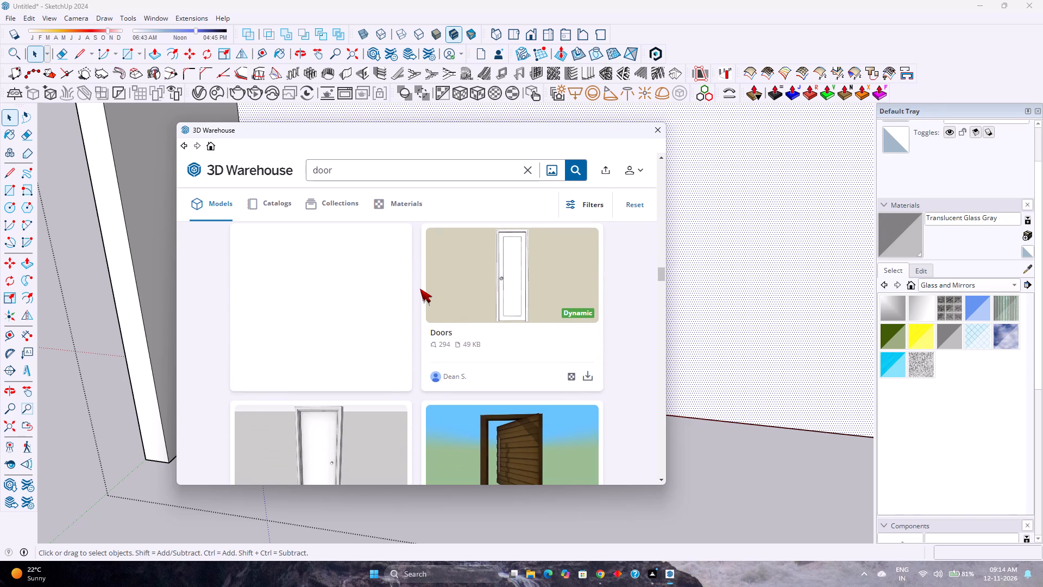
pyautogui.scroll(-8, 420, 289)
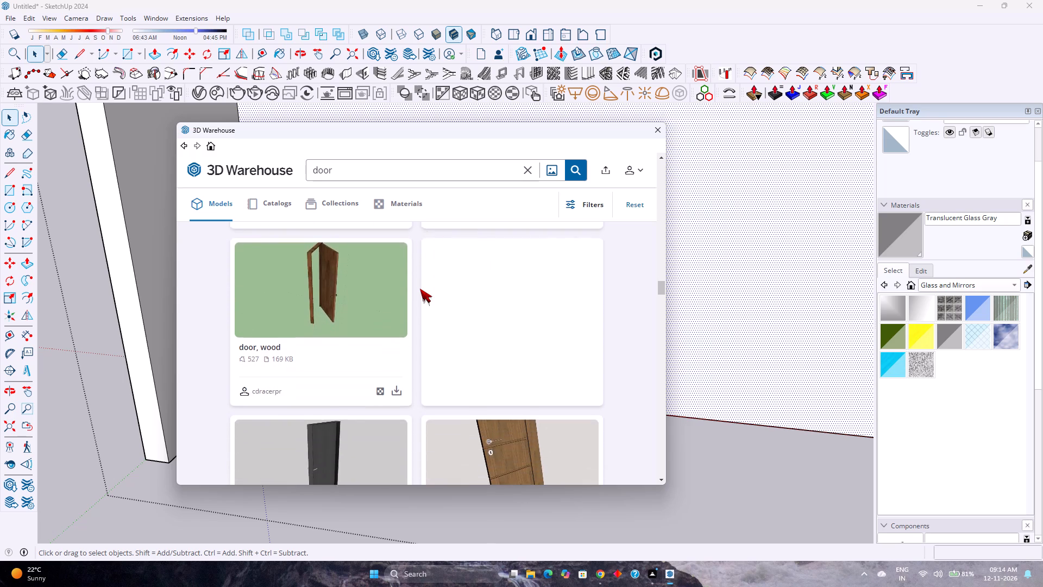
pyautogui.scroll(-3, 420, 288)
pyautogui.scroll(4, 420, 288)
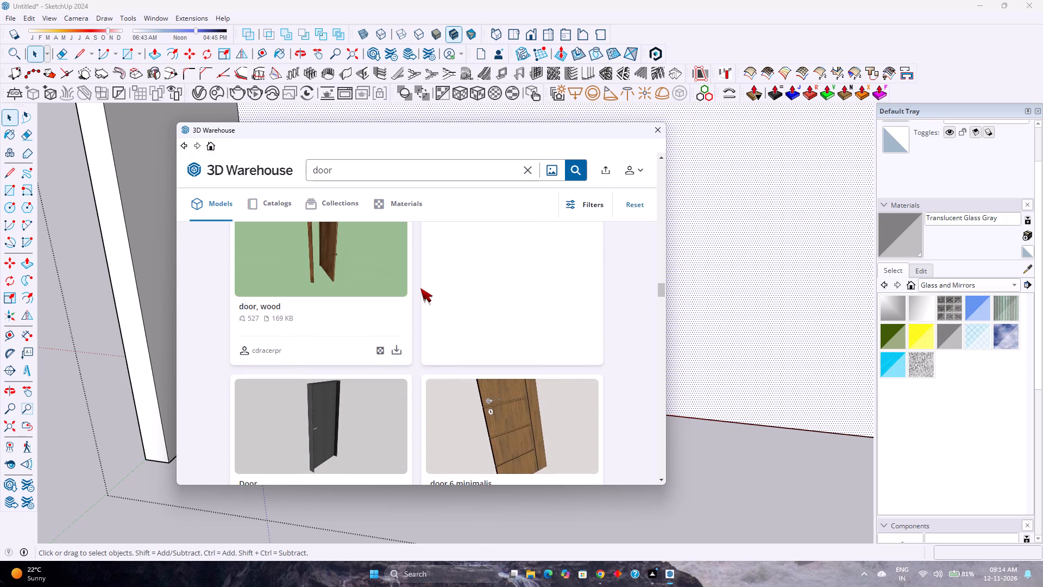
pyautogui.scroll(20, 420, 288)
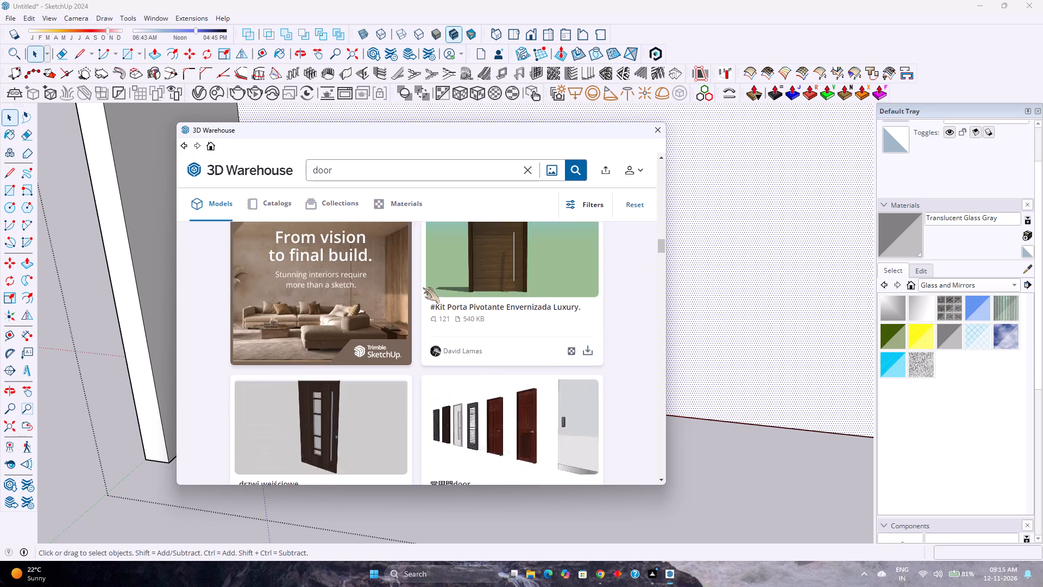
pyautogui.scroll(18, 423, 288)
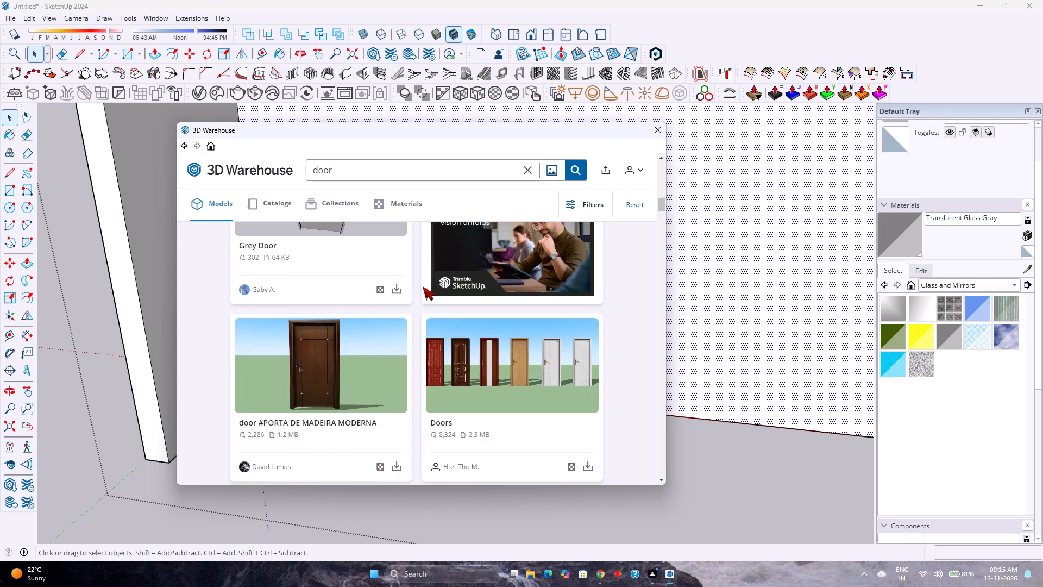
pyautogui.scroll(14, 423, 286)
pyautogui.scroll(-3, 412, 298)
pyautogui.scroll(3, 412, 298)
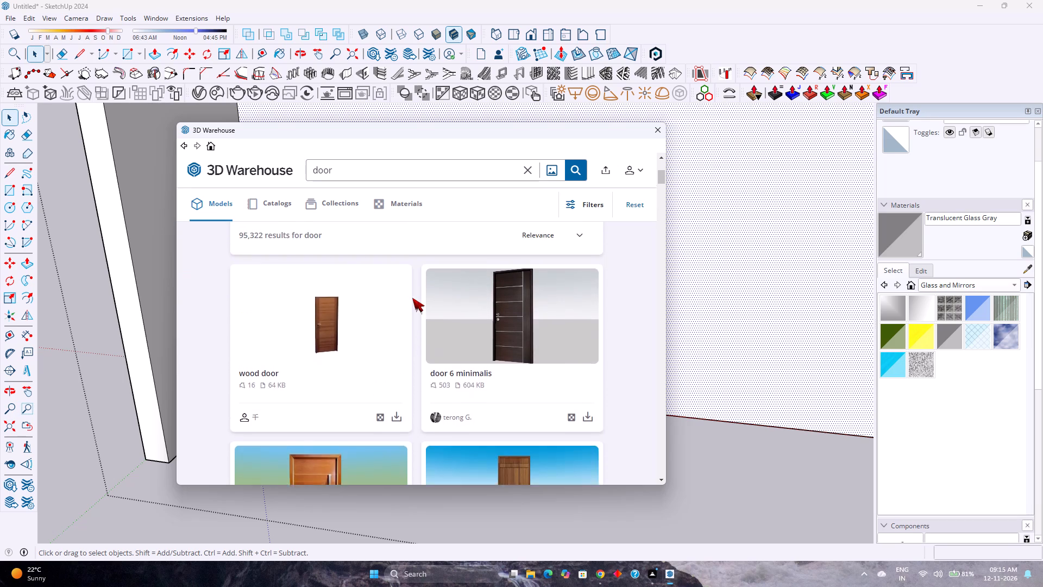
pyautogui.scroll(-4, 412, 298)
pyautogui.scroll(8, 412, 298)
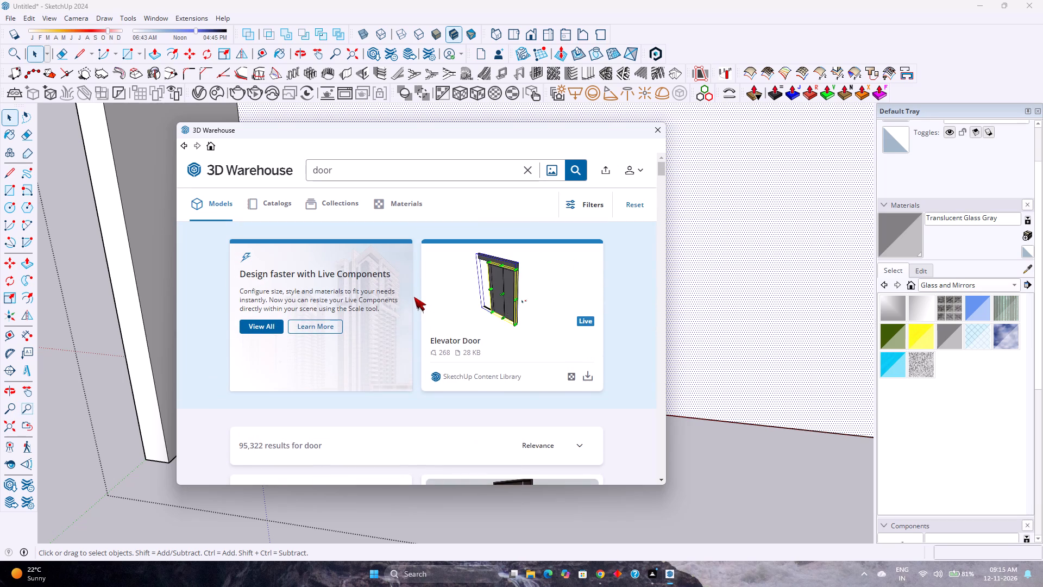
pyautogui.scroll(1, 414, 297)
# Load the "door #PORTA DE MADEIRA MODERNA" model from the search results and place it at the lower corner of the front wall's door opening.
pyautogui.scroll(-5, 414, 297)
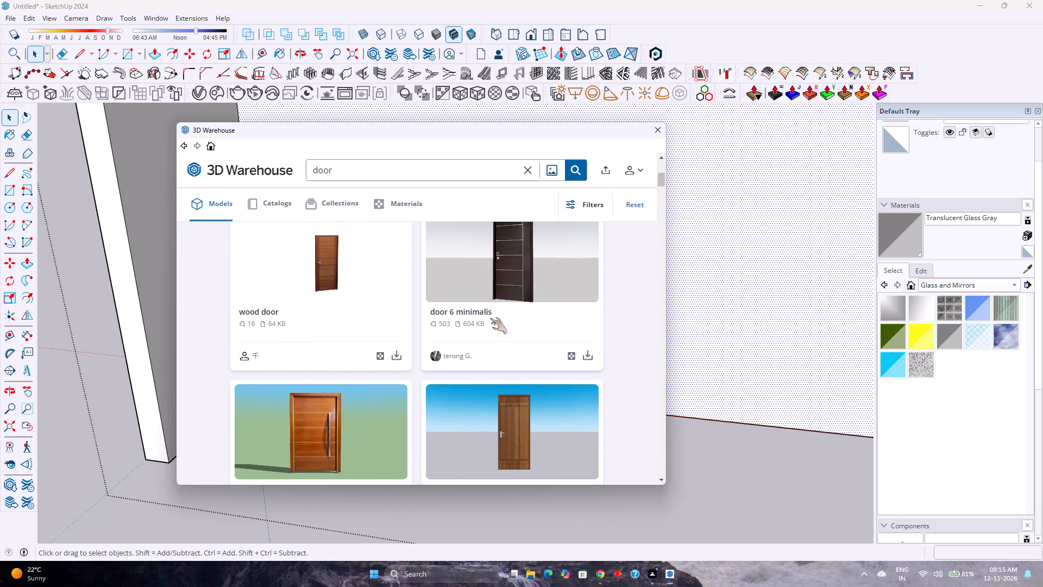
pyautogui.scroll(-2, 490, 318)
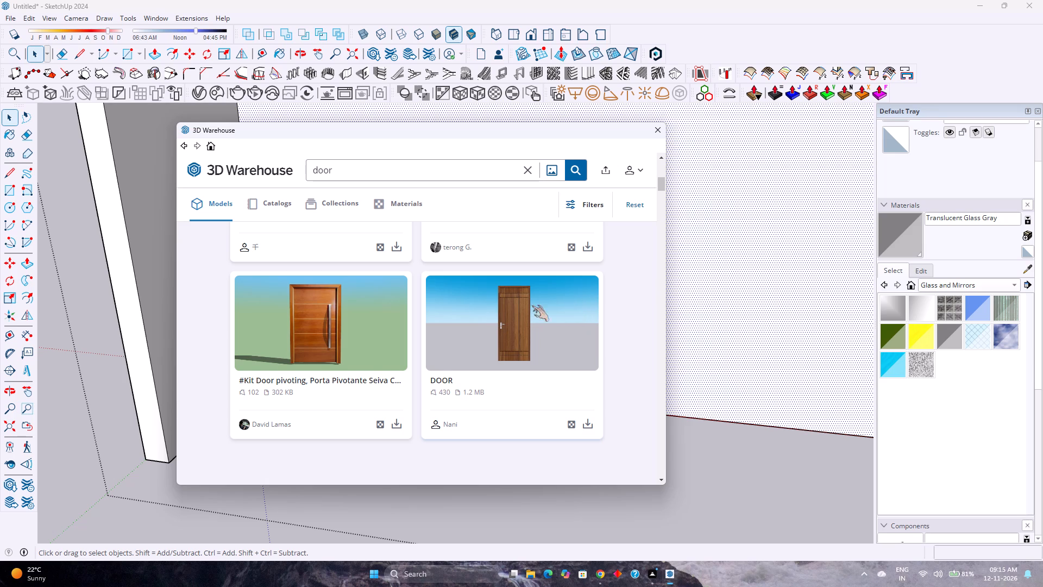
pyautogui.scroll(-11, 455, 305)
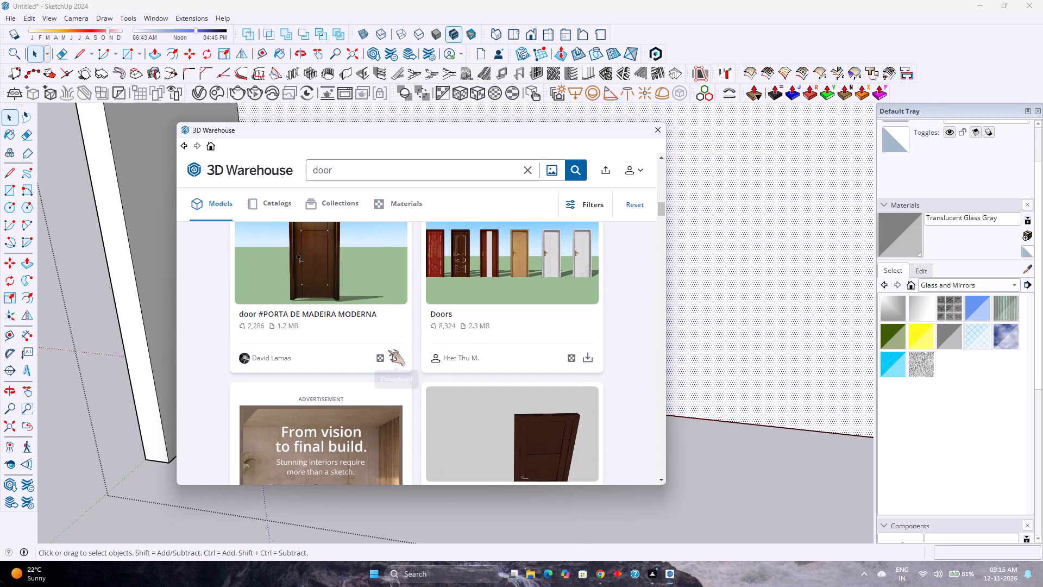
pyautogui.click(398, 359)
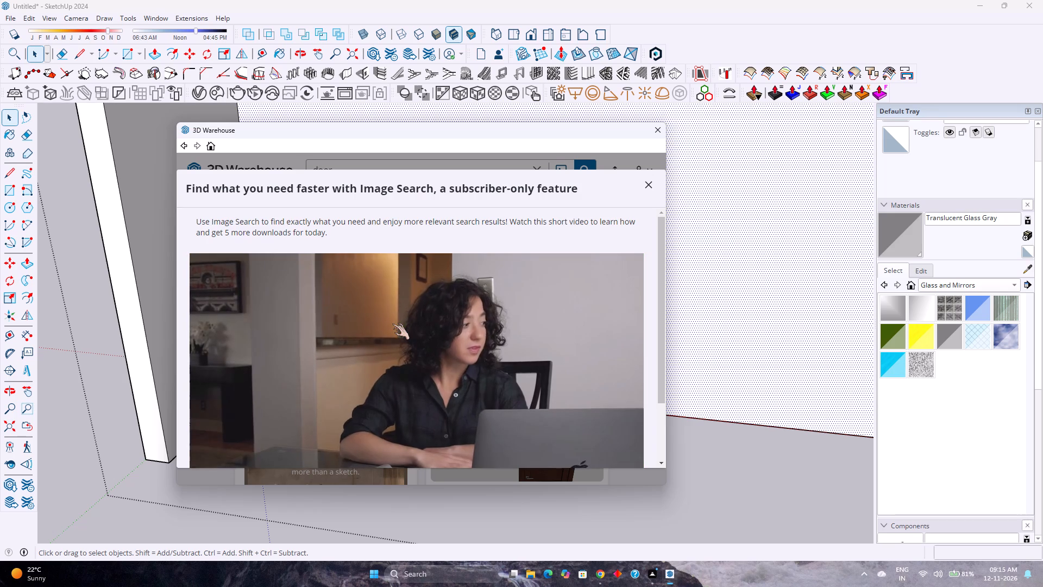
pyautogui.scroll(-4, 392, 323)
pyautogui.click(611, 414)
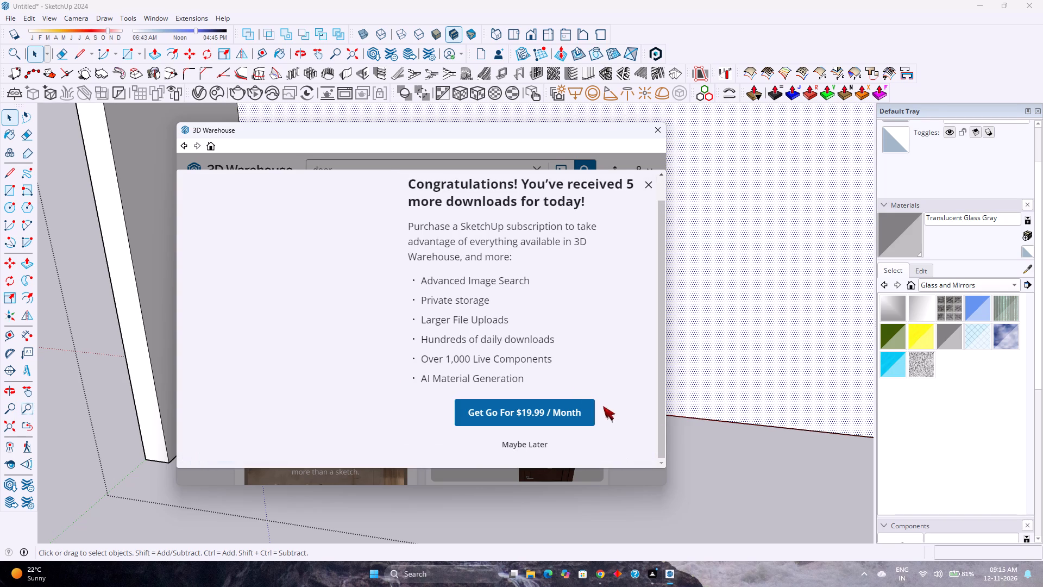
pyautogui.click(532, 444)
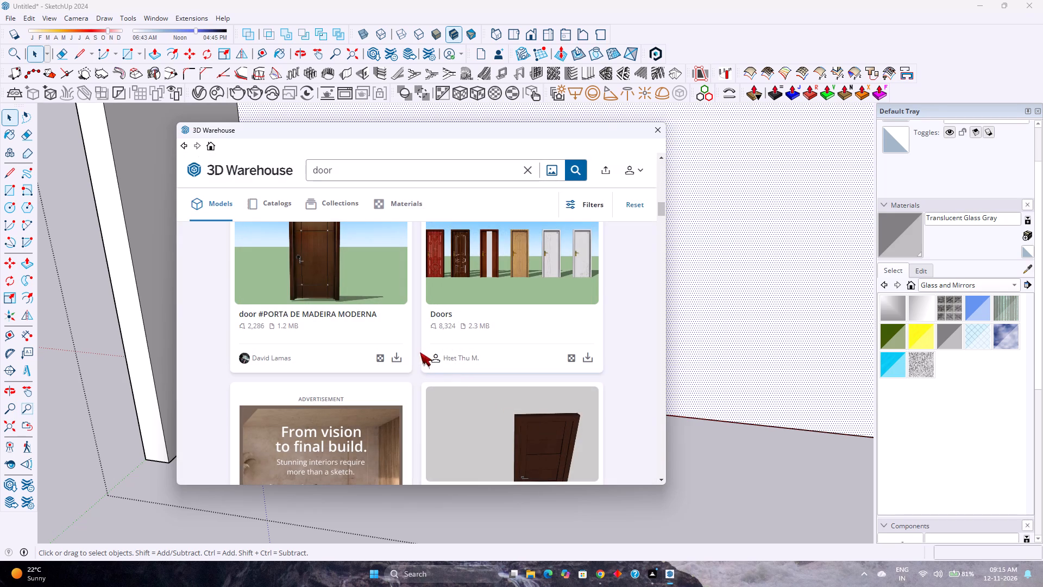
pyautogui.click(398, 357)
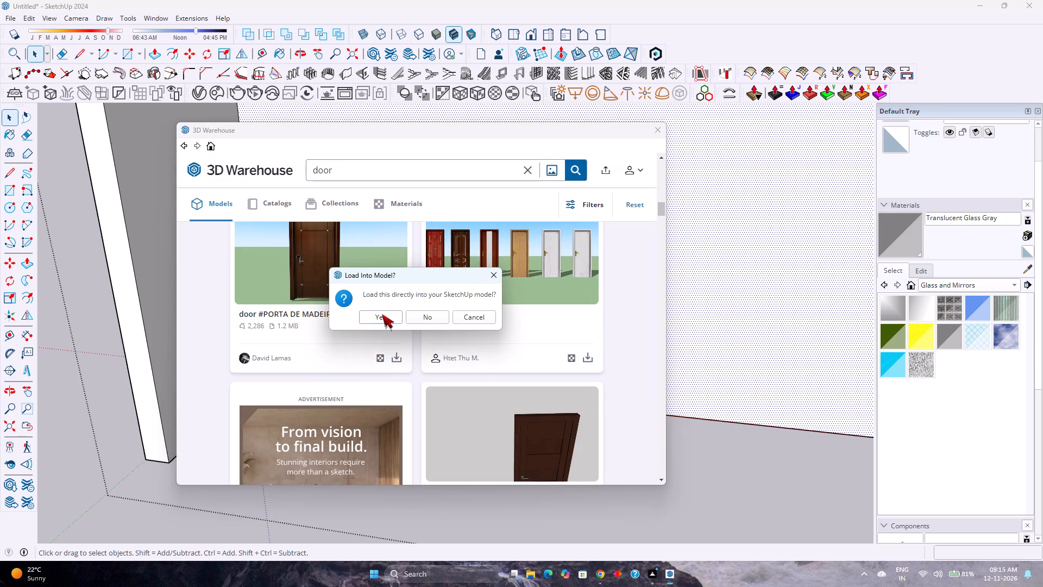
pyautogui.click(382, 314)
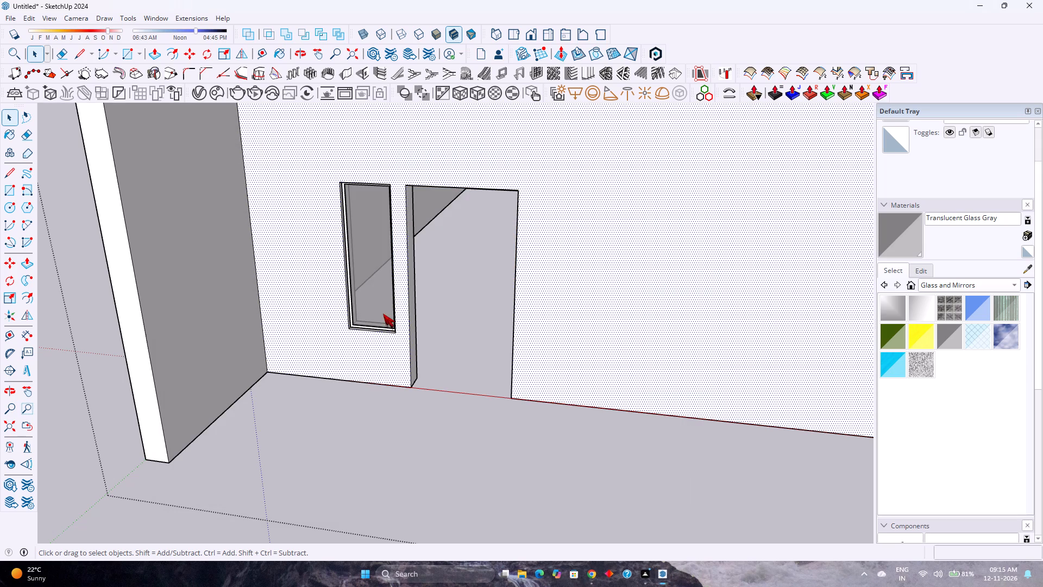
pyautogui.click(411, 382)
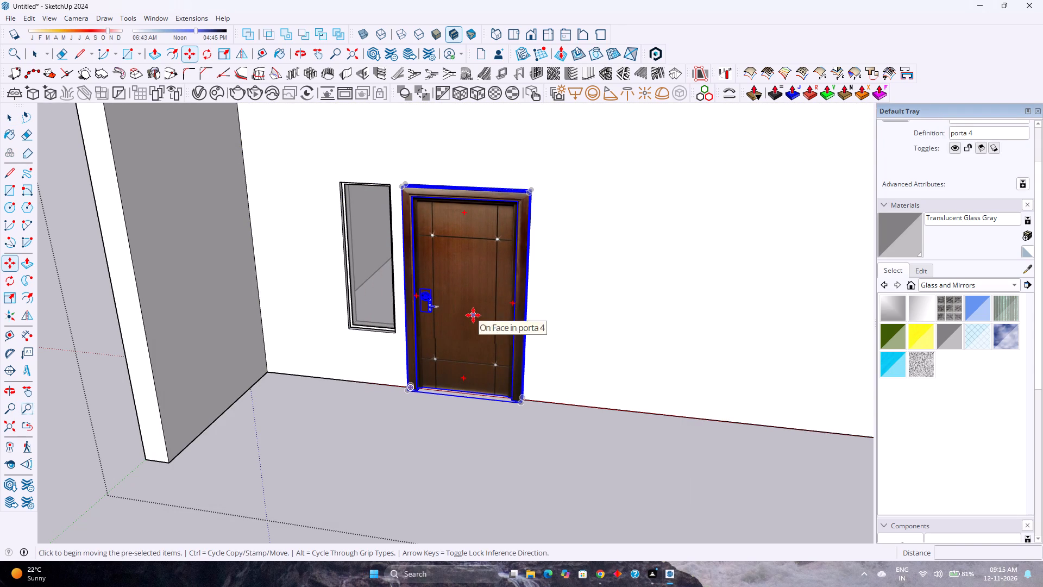
# Scale the door's width along the red axis to about 0.90 to fit the wall opening.
pyautogui.press('s')
pyautogui.scroll(9, 519, 316)
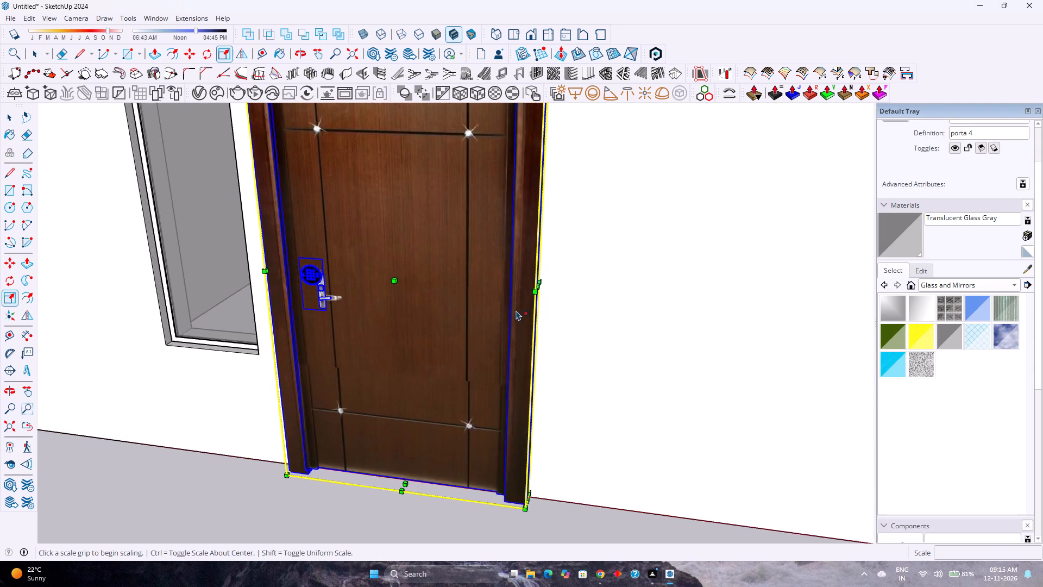
pyautogui.scroll(3, 516, 310)
pyautogui.scroll(2, 573, 254)
pyautogui.click(542, 282)
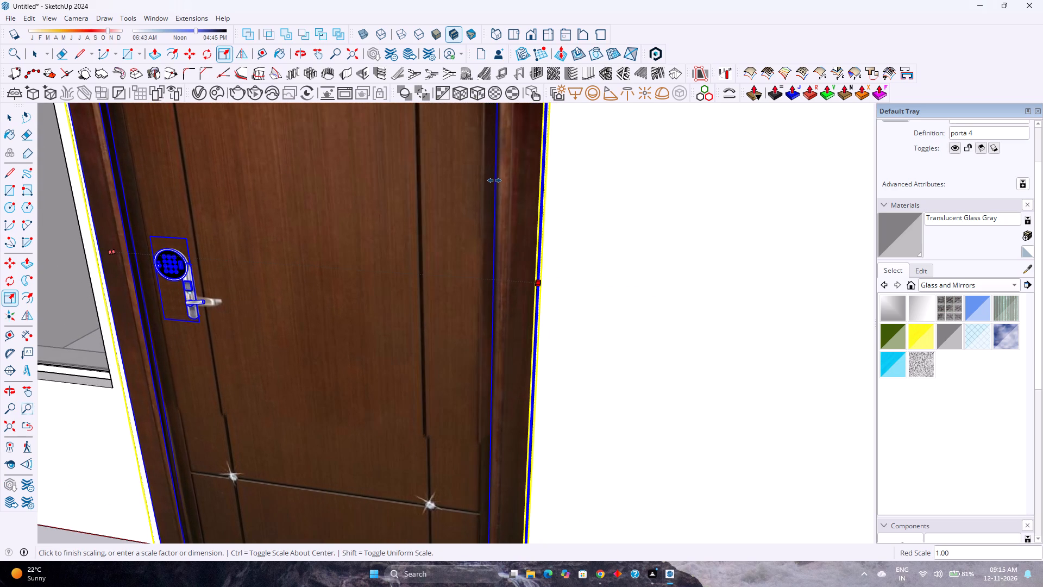
pyautogui.press('k')
pyautogui.click(497, 247)
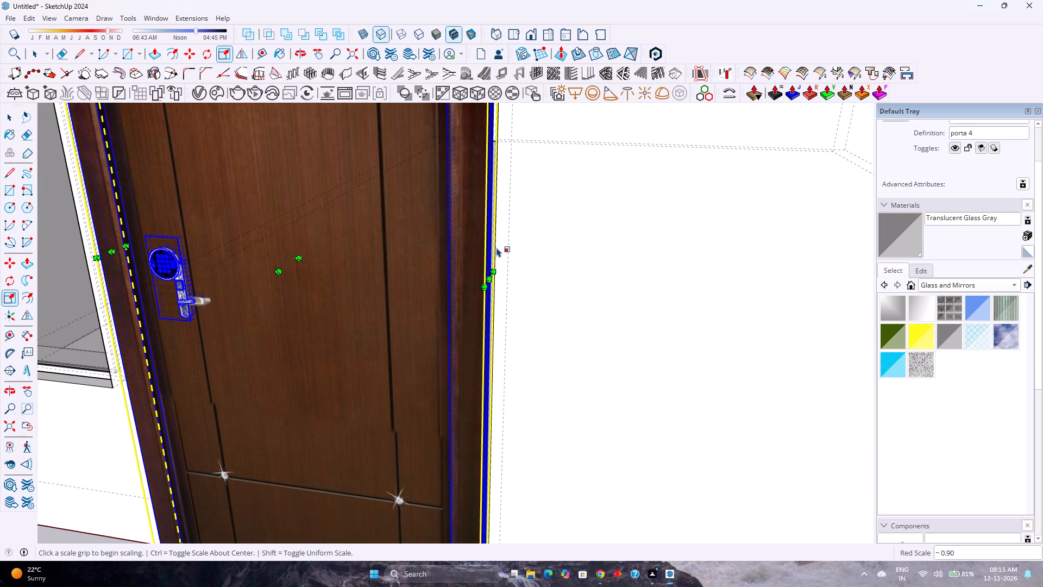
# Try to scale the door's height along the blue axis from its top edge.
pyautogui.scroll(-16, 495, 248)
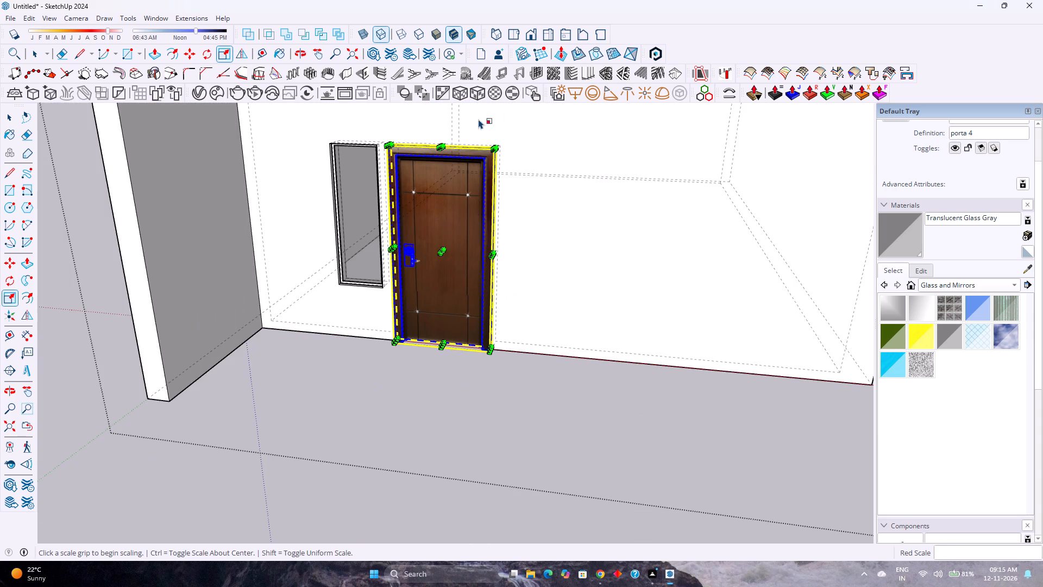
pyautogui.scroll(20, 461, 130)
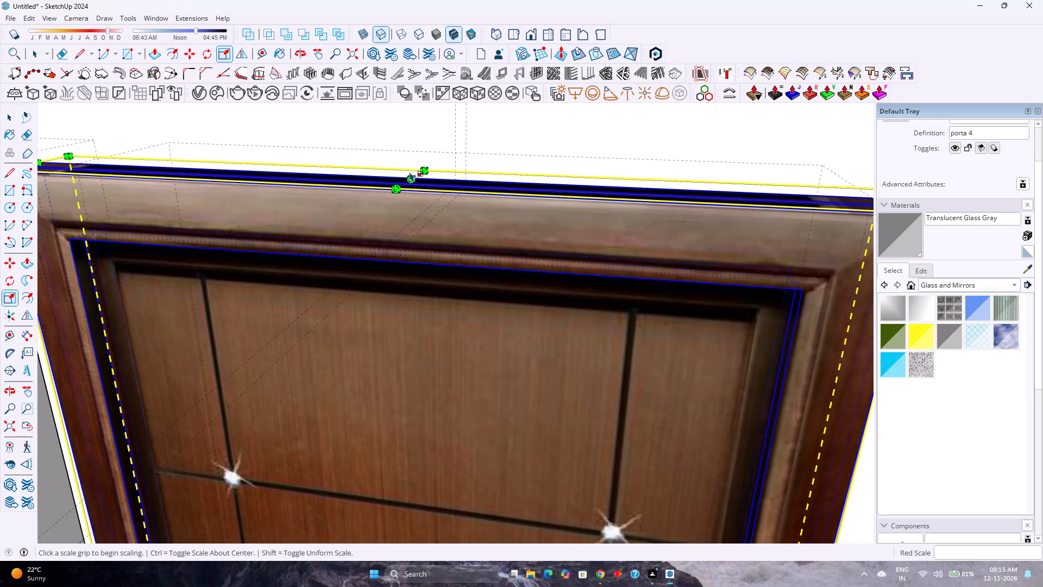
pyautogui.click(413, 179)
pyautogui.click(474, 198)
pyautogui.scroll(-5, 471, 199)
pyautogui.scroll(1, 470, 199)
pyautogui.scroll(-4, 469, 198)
# Move the door by its bottom corner about 5 9/16" into the wall, onto the lower corner of the door opening.
pyautogui.write('km')
pyautogui.scroll(-4, 428, 207)
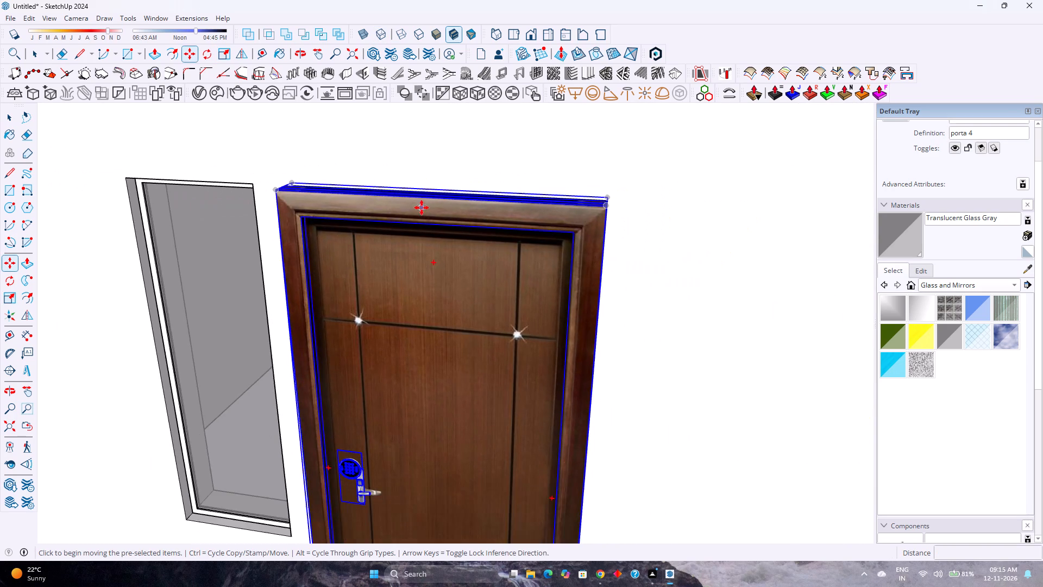
pyautogui.scroll(-12, 416, 213)
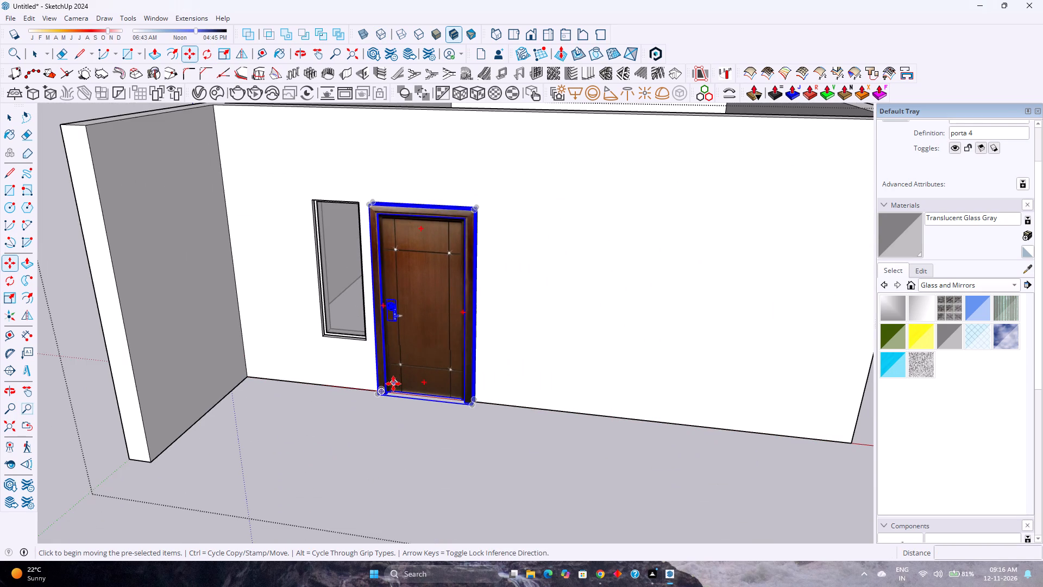
pyautogui.scroll(12, 389, 390)
pyautogui.moveTo(384, 393); pyautogui.dragTo(362, 447, button='middle')
pyautogui.scroll(7, 369, 376)
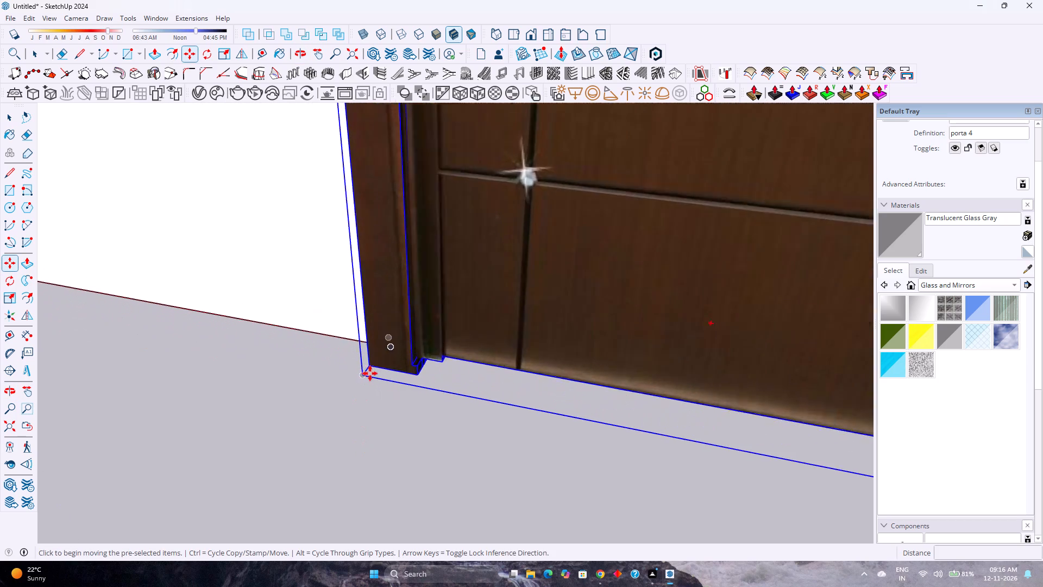
pyautogui.scroll(2, 370, 373)
pyautogui.click(360, 377)
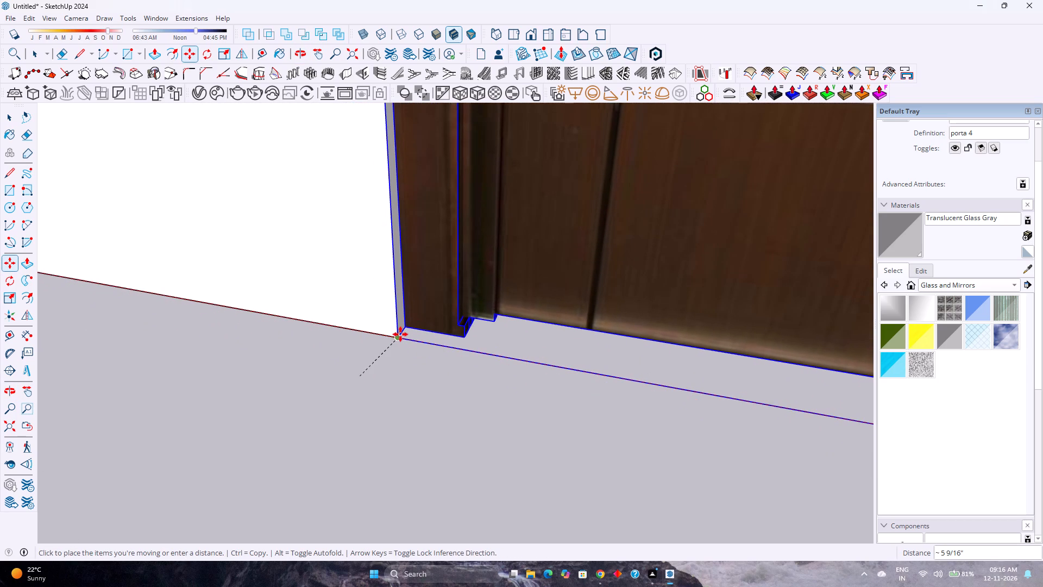
pyautogui.click(400, 335)
pyautogui.scroll(-10, 357, 357)
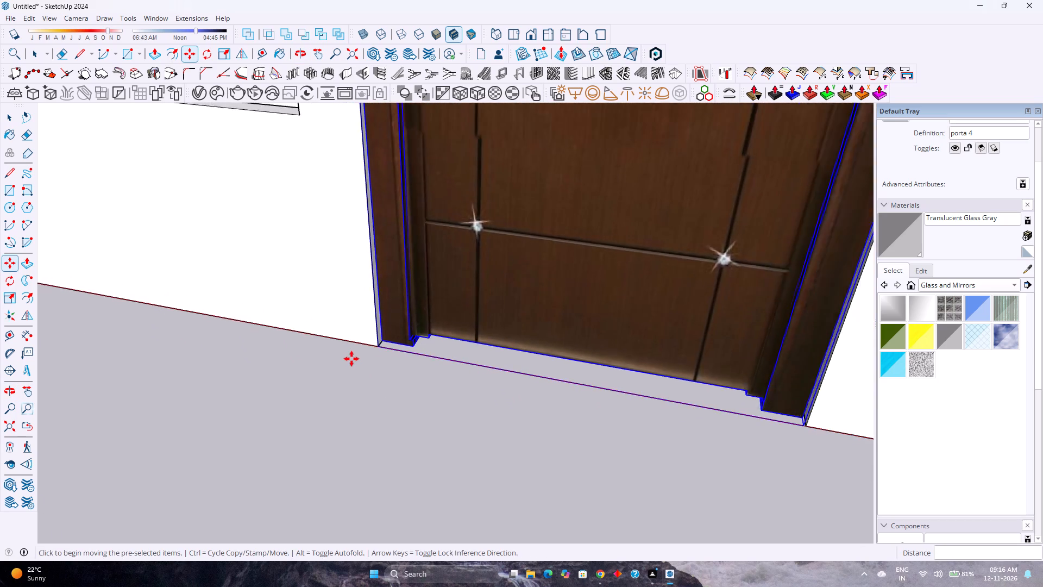
pyautogui.scroll(-2, 351, 359)
pyautogui.press('space')
pyautogui.scroll(-9, 351, 359)
pyautogui.keyDown('shift'); pyautogui.moveTo(351, 359); pyautogui.dragTo(316, 464, button='middle'); pyautogui.keyUp('shift')
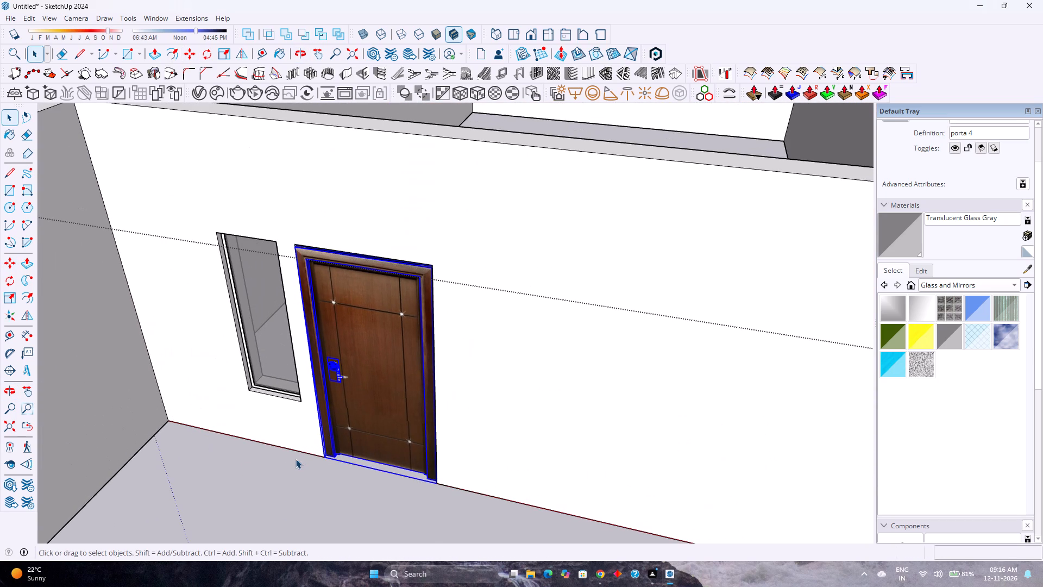
pyautogui.click(250, 486)
# Scale the door's height along the blue axis up to the top edge of the wall opening.
pyautogui.scroll(6, 381, 295)
pyautogui.moveTo(396, 278); pyautogui.dragTo(495, 198, button='middle')
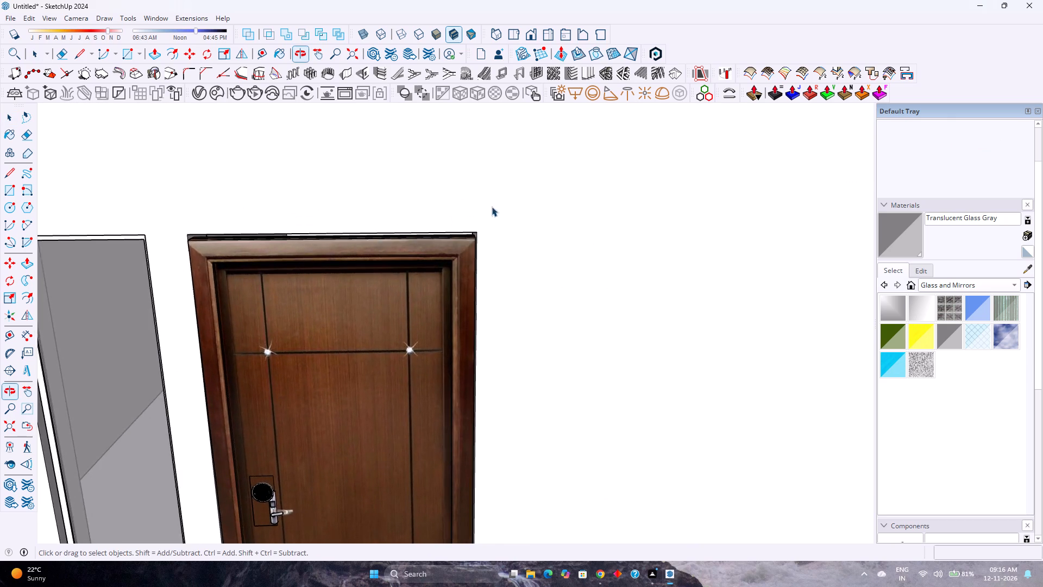
pyautogui.scroll(4, 431, 255)
pyautogui.click(431, 255)
pyautogui.press('s')
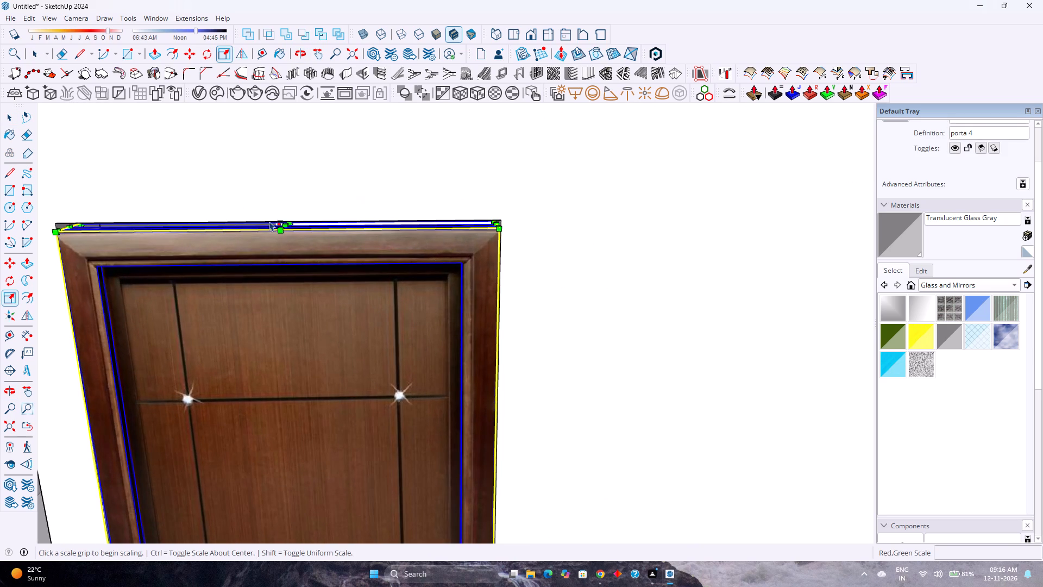
pyautogui.scroll(7, 269, 217)
pyautogui.click(298, 233)
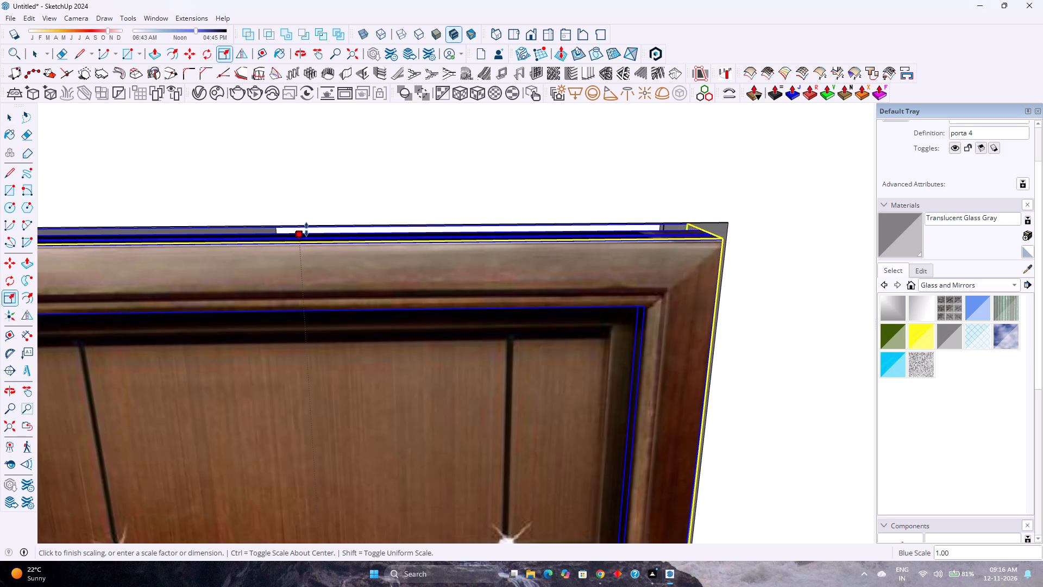
pyautogui.click(314, 225)
pyautogui.scroll(-5, 383, 242)
pyautogui.press('space')
pyautogui.scroll(-8, 383, 242)
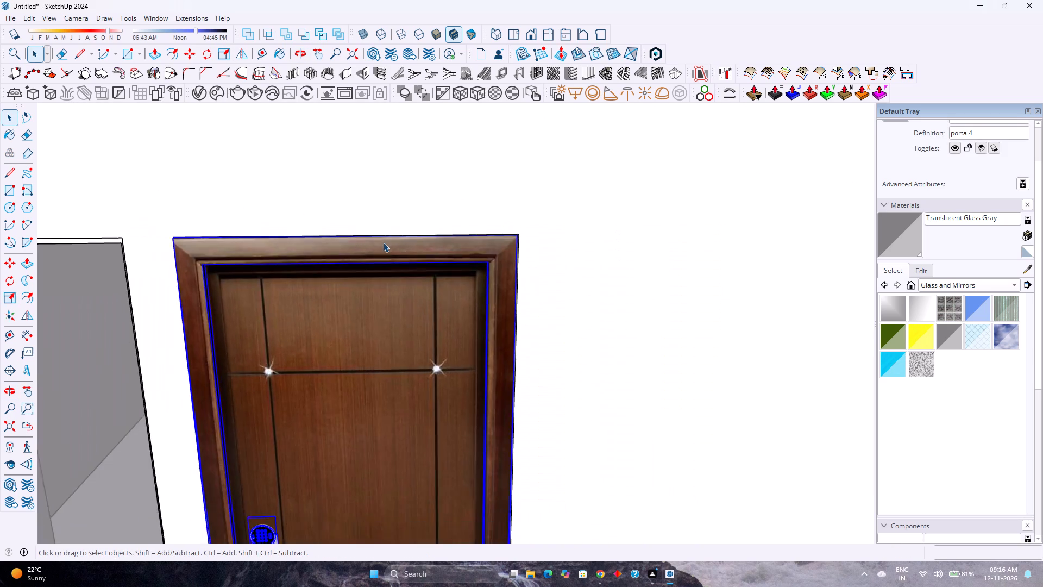
# Examine the fitted door from several angles, checking its frame against the edges of the wall opening.
pyautogui.scroll(-5, 383, 242)
pyautogui.scroll(11, 381, 242)
pyautogui.moveTo(435, 252); pyautogui.dragTo(674, 160, button='middle')
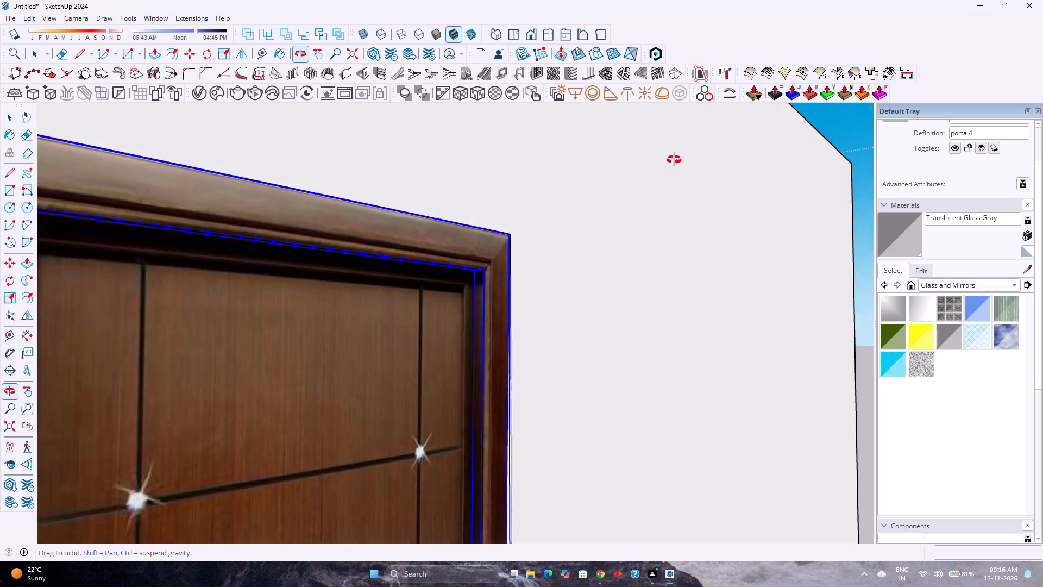
pyautogui.moveTo(674, 160); pyautogui.dragTo(275, 264, button='middle')
pyautogui.middleClick(275, 264)
pyautogui.scroll(-6, 271, 264)
pyautogui.scroll(1, 269, 260)
pyautogui.scroll(-5, 269, 260)
pyautogui.moveTo(257, 279); pyautogui.dragTo(277, 258, button='middle')
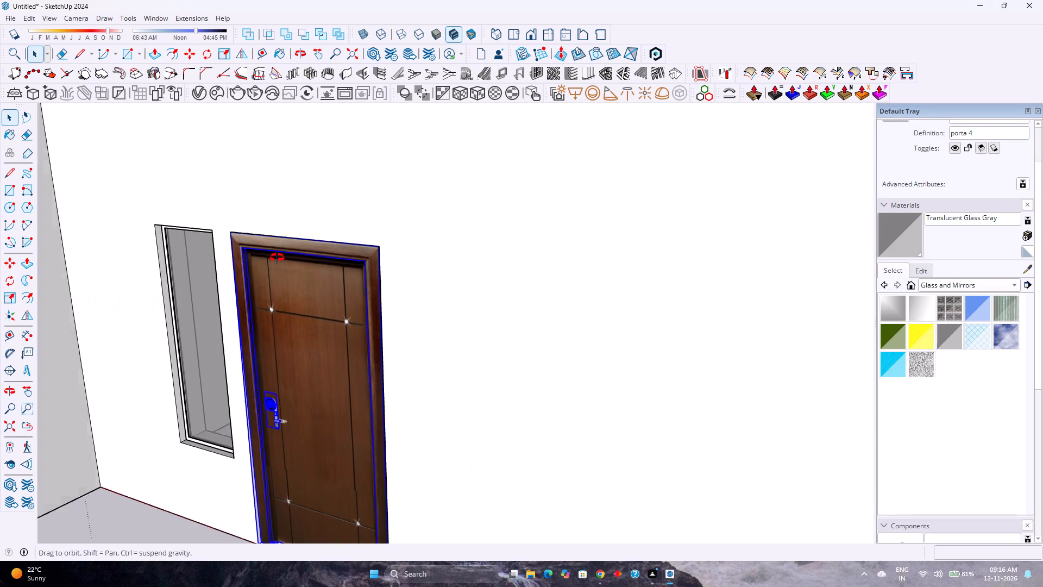
pyautogui.moveTo(277, 258); pyautogui.dragTo(284, 249, button='middle')
pyautogui.scroll(-4, 287, 248)
pyautogui.scroll(5, 262, 326)
pyautogui.moveTo(280, 334); pyautogui.dragTo(304, 262, button='middle')
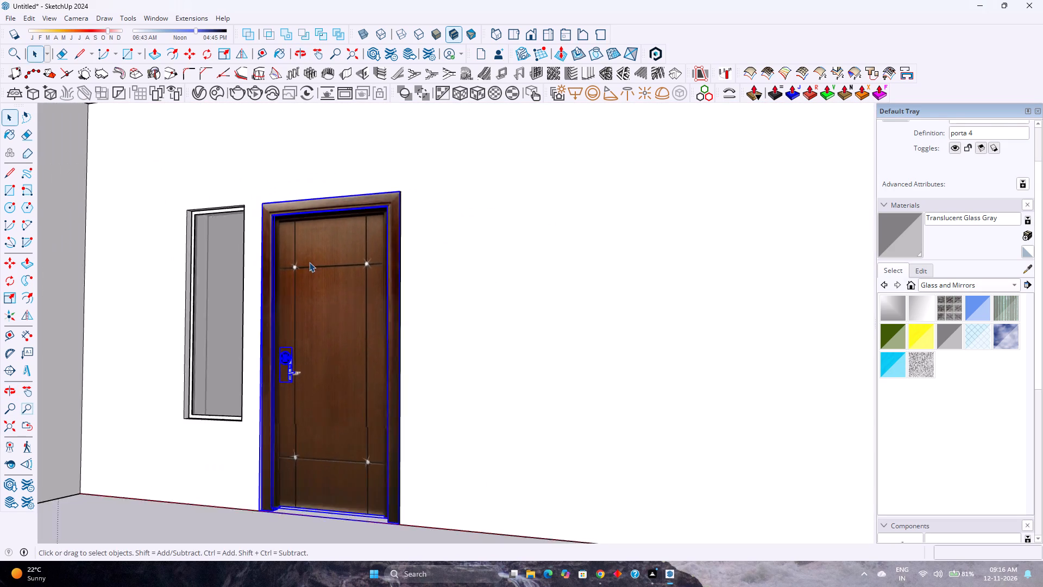
pyautogui.moveTo(350, 223); pyautogui.dragTo(169, 445, button='middle')
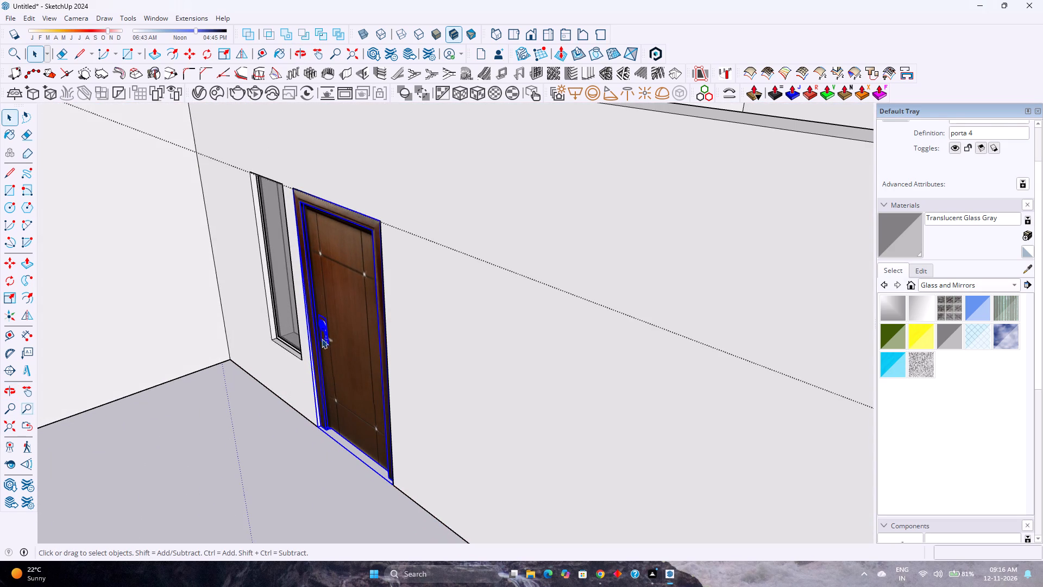
pyautogui.scroll(5, 319, 259)
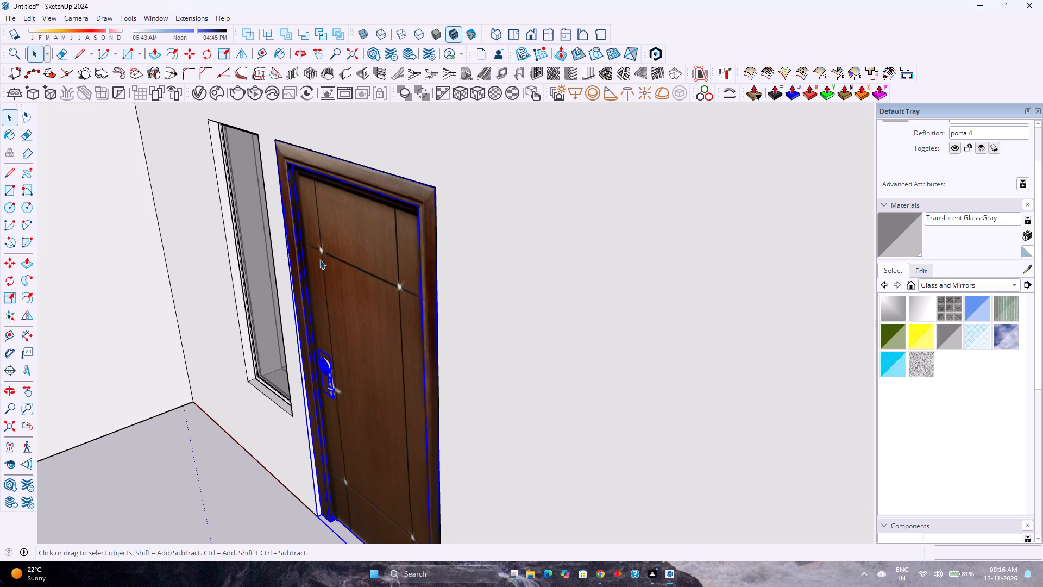
pyautogui.scroll(-3, 319, 259)
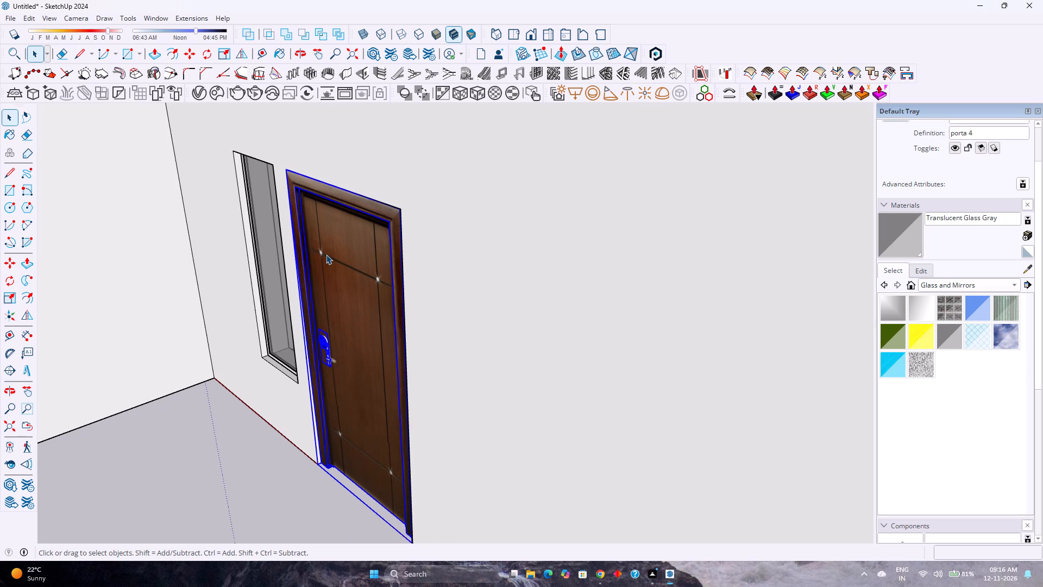
# Open the door component's nested groups and examine the top frame moulding and its upper corner up close.
pyautogui.doubleClick(327, 254)
pyautogui.scroll(3, 328, 254)
pyautogui.click(328, 254)
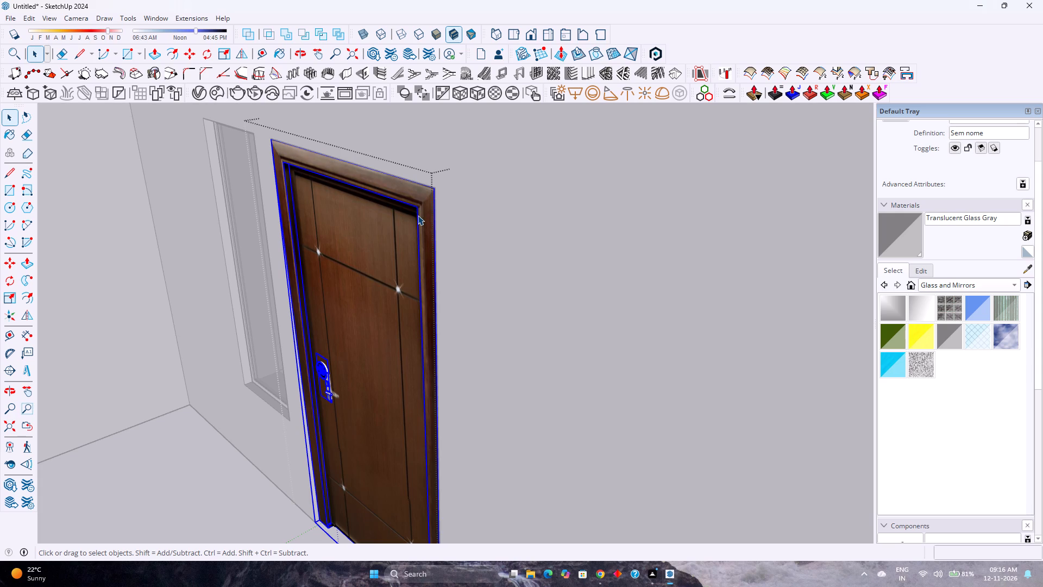
pyautogui.doubleClick(359, 209)
pyautogui.scroll(-3, 366, 226)
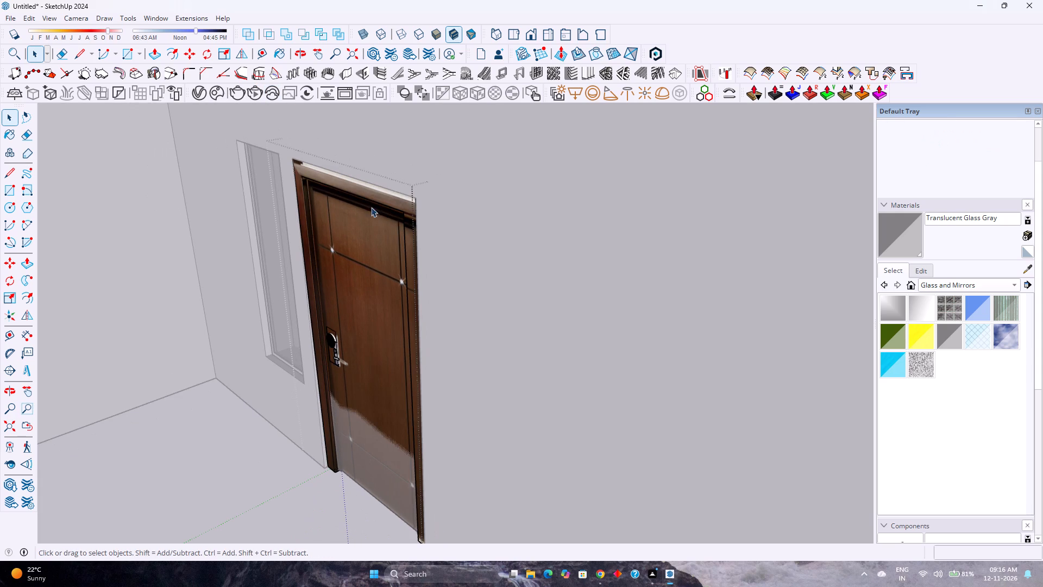
pyautogui.click(371, 202)
pyautogui.press('Escape')
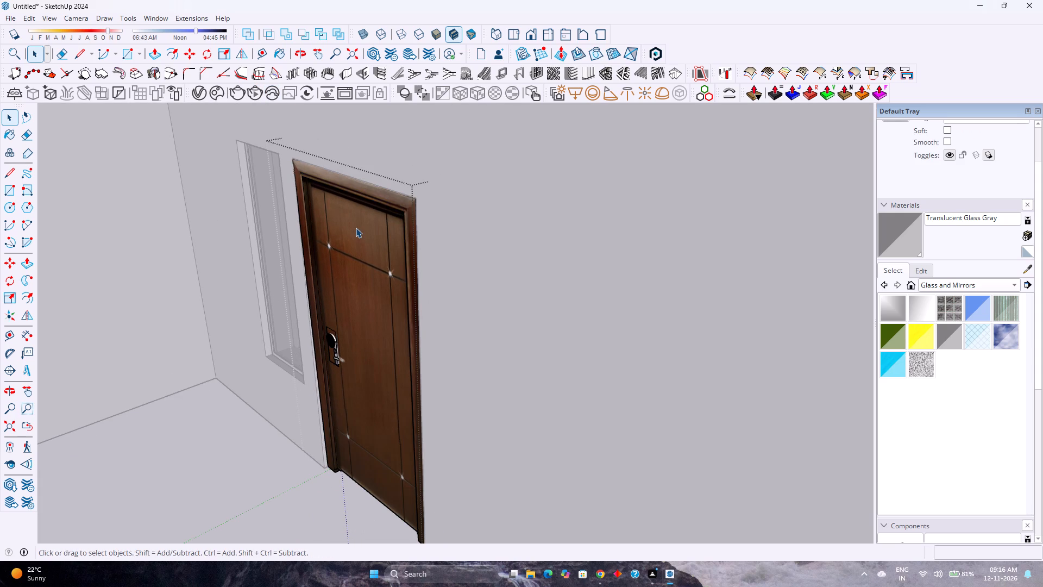
pyautogui.click(360, 198)
pyautogui.doubleClick(362, 191)
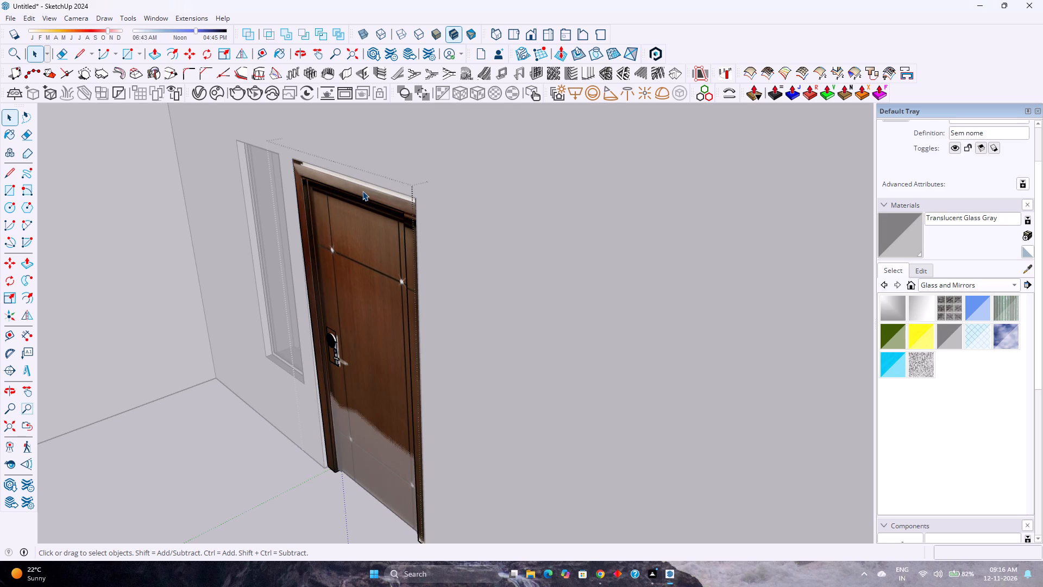
pyautogui.scroll(9, 374, 181)
pyautogui.moveTo(391, 224); pyautogui.dragTo(400, 222, button='middle')
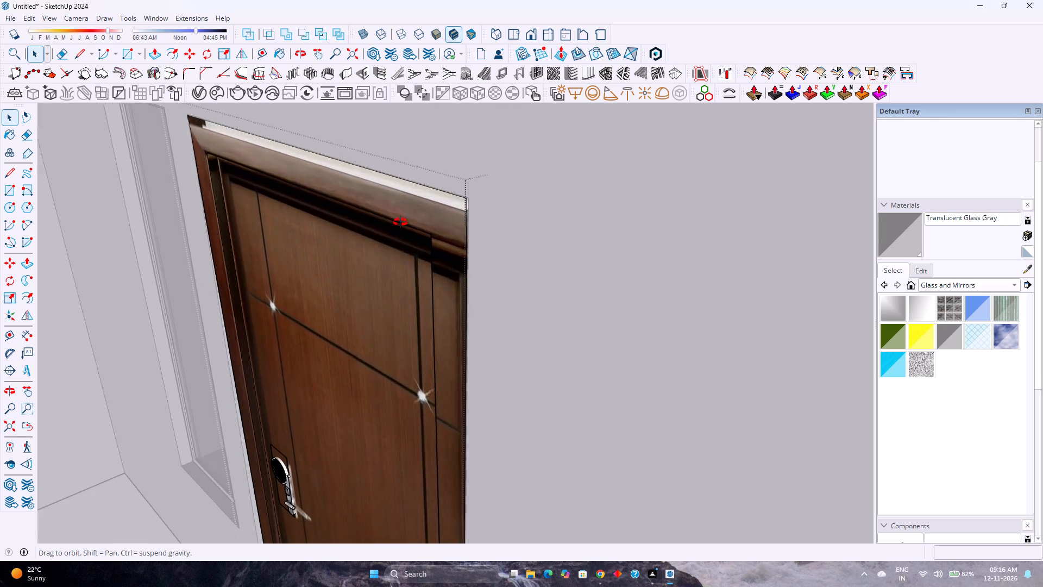
pyautogui.moveTo(400, 222); pyautogui.dragTo(662, 164, button='middle')
pyautogui.scroll(2, 463, 189)
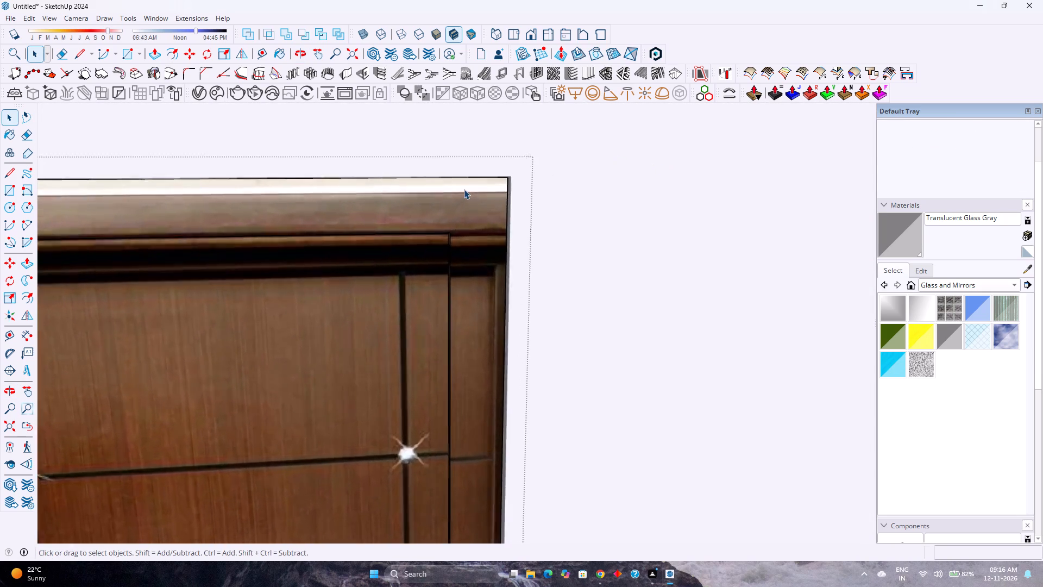
pyautogui.scroll(8, 464, 189)
pyautogui.moveTo(465, 210); pyautogui.dragTo(424, 298, button='middle')
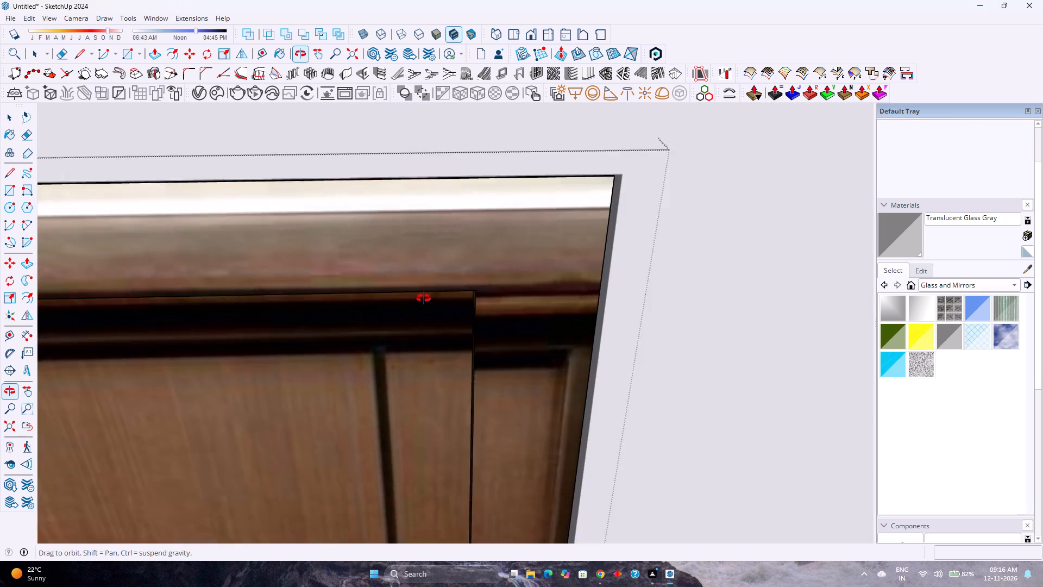
pyautogui.moveTo(424, 298); pyautogui.dragTo(380, 293, button='middle')
pyautogui.scroll(-7, 380, 292)
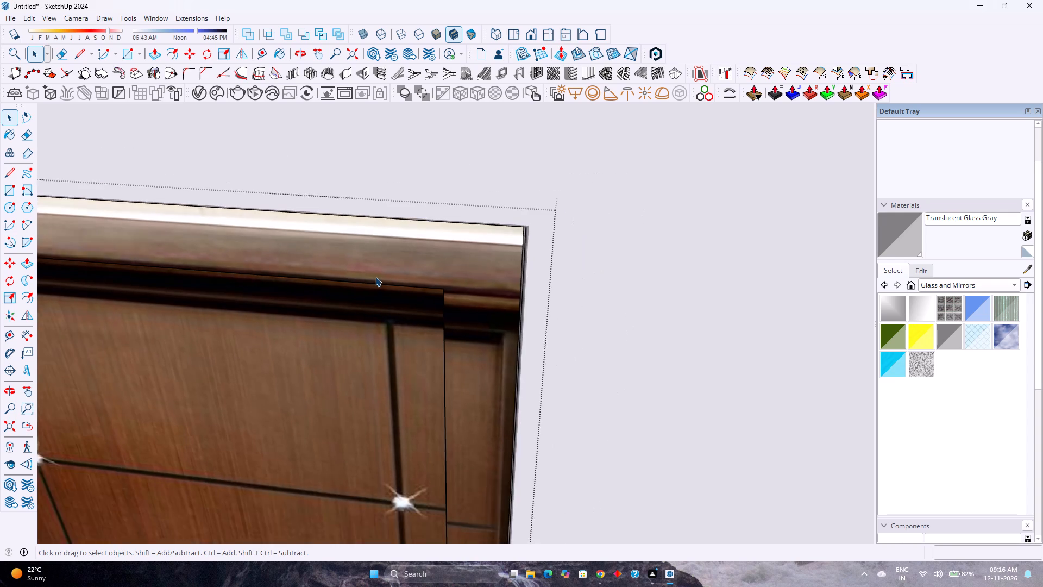
pyautogui.scroll(-6, 375, 277)
# Inspect the frame and panel faces inside the nested door group, down to the base, and leave the nested groups.
pyautogui.click(379, 276)
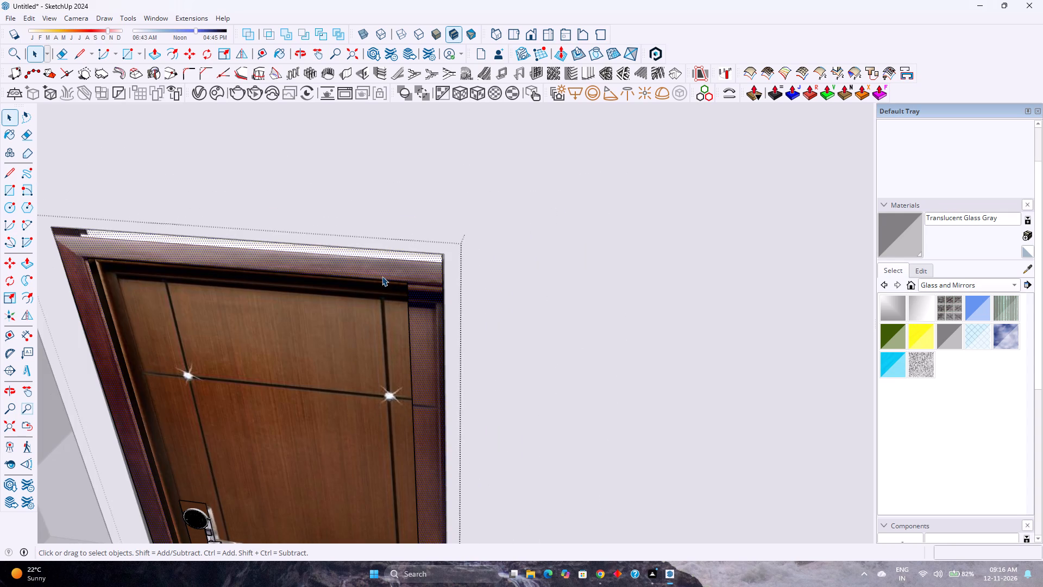
pyautogui.scroll(-7, 340, 293)
pyautogui.click(317, 361)
pyautogui.scroll(-3, 317, 361)
pyautogui.moveTo(316, 361); pyautogui.dragTo(211, 300, button='middle')
pyautogui.click(278, 490)
pyautogui.click(297, 478)
pyautogui.click(318, 475)
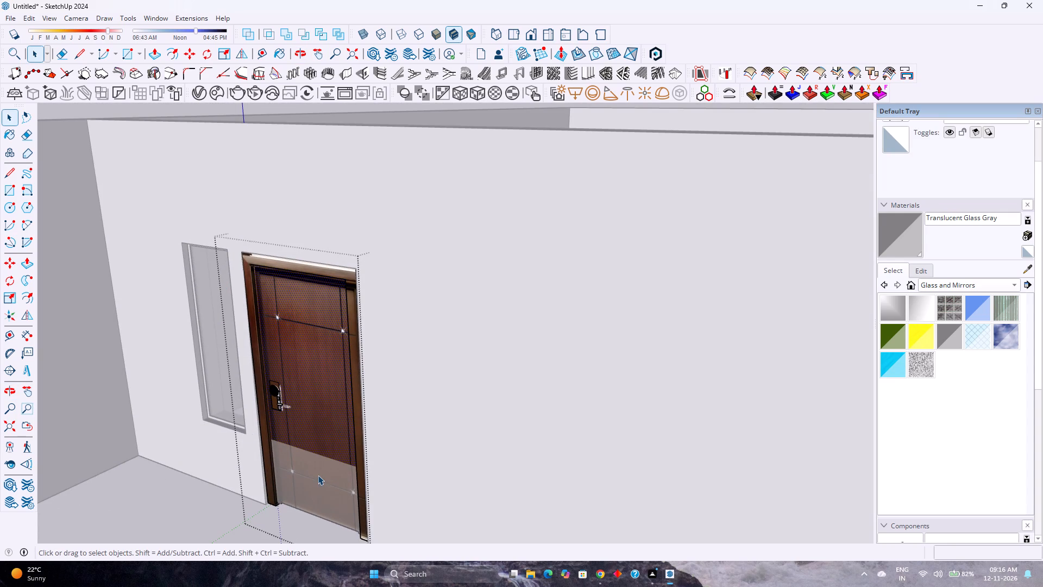
pyautogui.scroll(6, 309, 465)
pyautogui.moveTo(308, 460); pyautogui.dragTo(450, 507, button='middle')
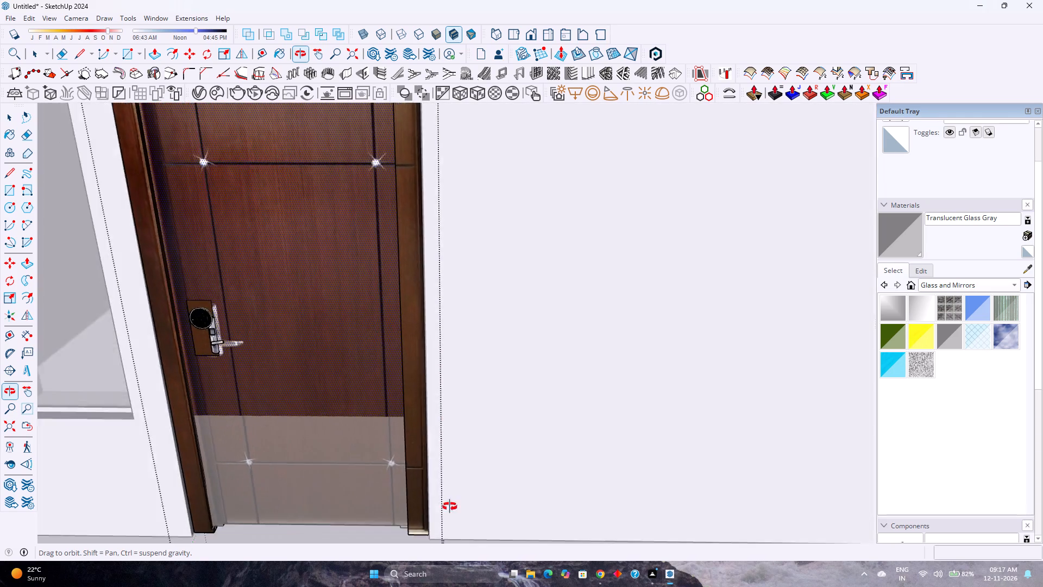
pyautogui.moveTo(450, 507); pyautogui.dragTo(372, 559, button='middle')
pyautogui.scroll(-3, 356, 516)
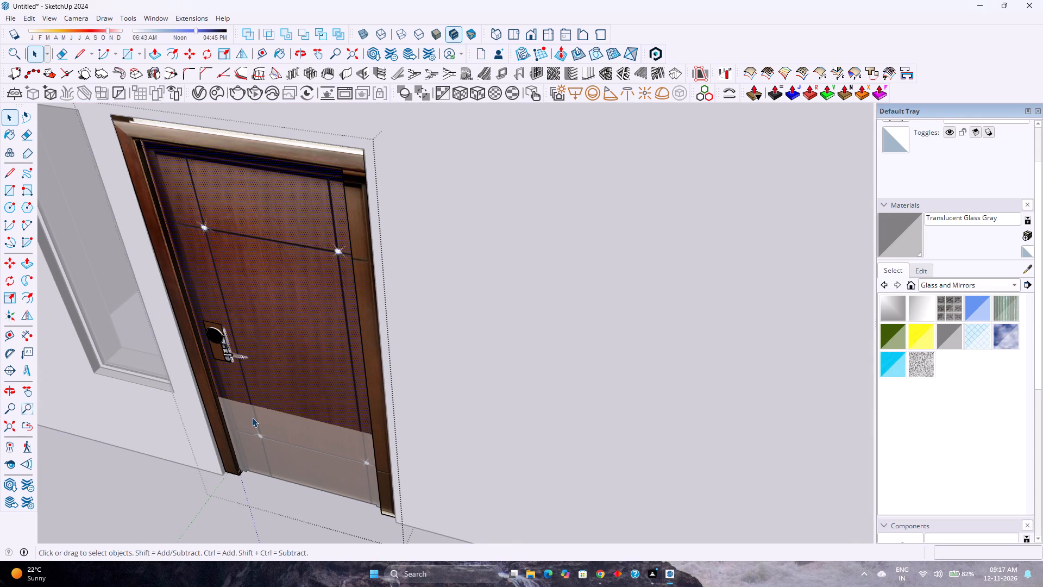
pyautogui.press('Escape')
pyautogui.click(361, 289)
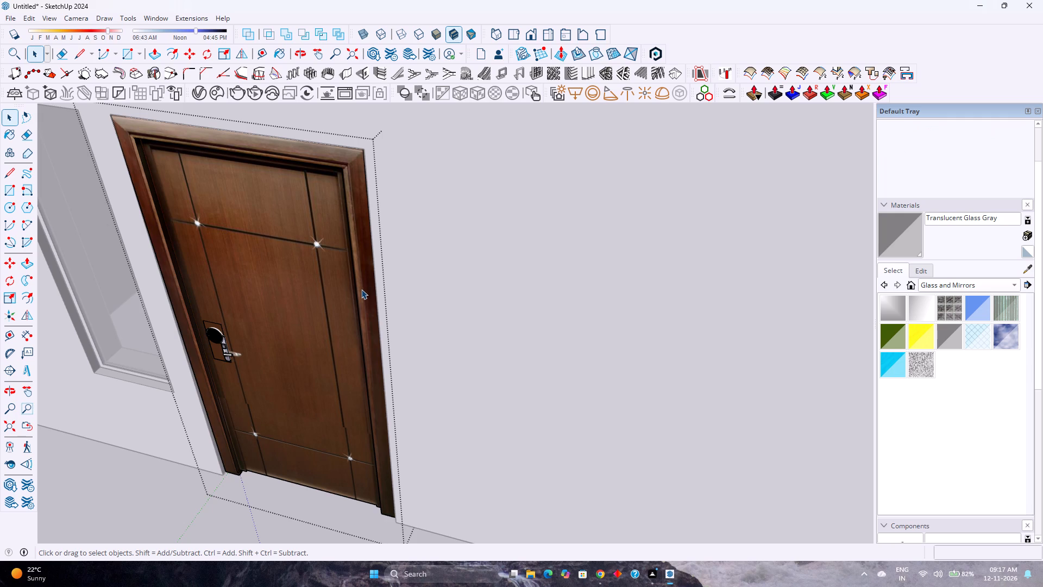
pyautogui.press('Escape')
# Inside the door component, rotate the nested door group about 0.5° around the red axis from its top corner, toward the wall's base corner.
pyautogui.moveTo(334, 303); pyautogui.dragTo(259, 268, button='middle')
pyautogui.click(257, 261)
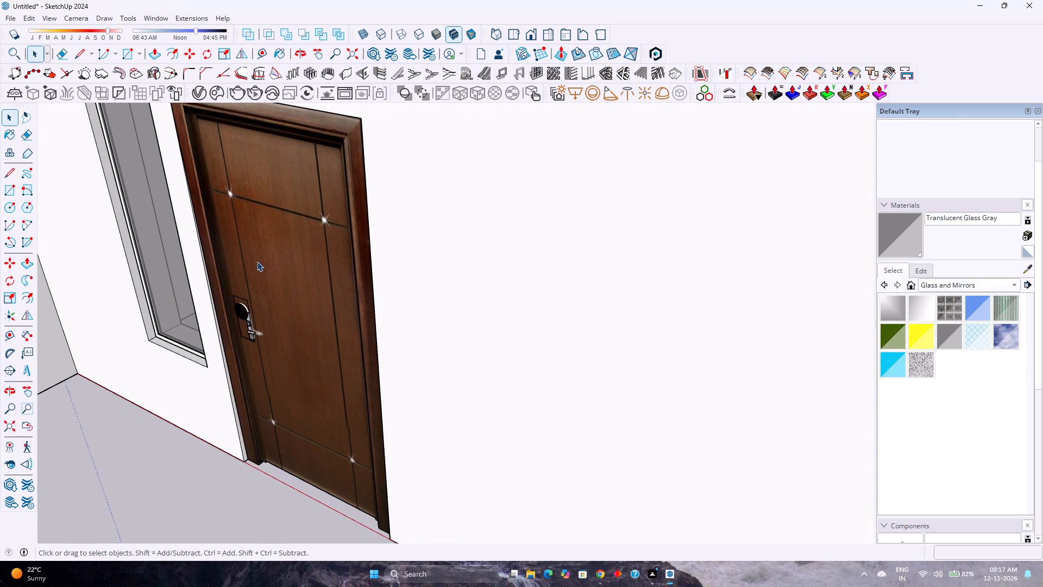
pyautogui.scroll(1, 266, 260)
pyautogui.keyDown('shift'); pyautogui.moveTo(294, 259); pyautogui.dragTo(398, 447, button='middle'); pyautogui.keyUp('shift')
pyautogui.doubleClick(326, 299)
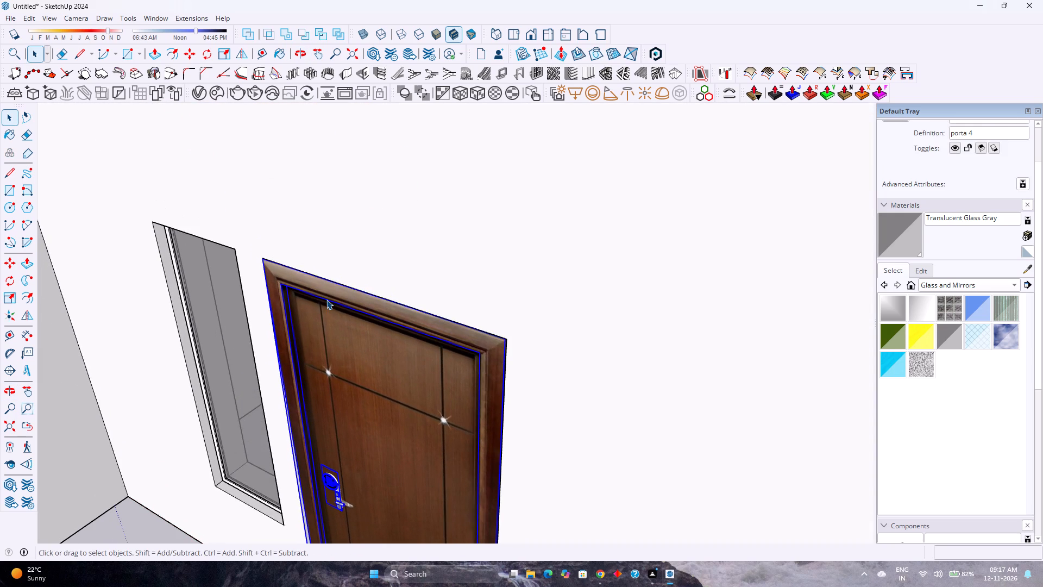
pyautogui.click(327, 297)
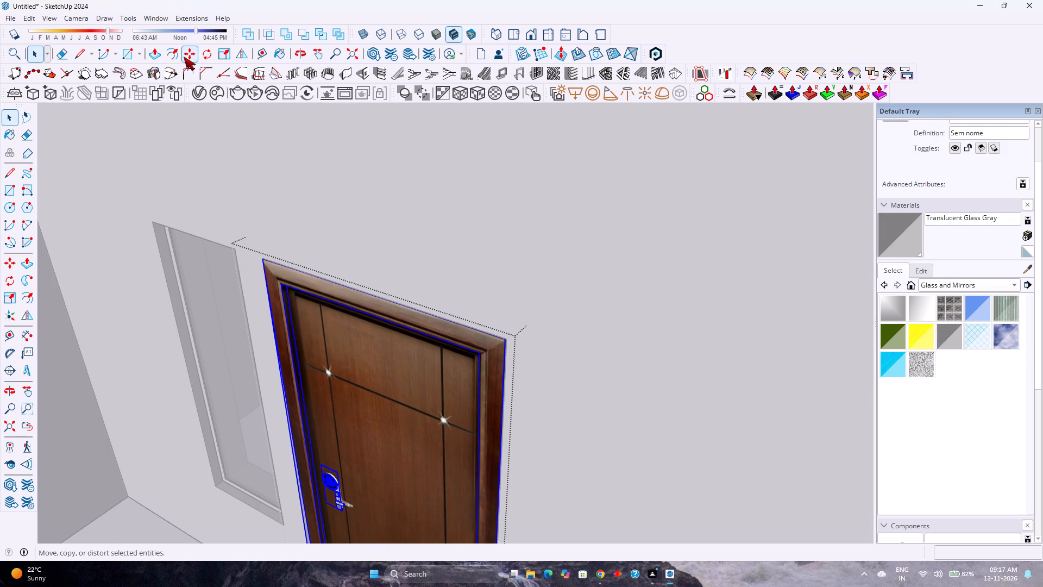
pyautogui.click(204, 52)
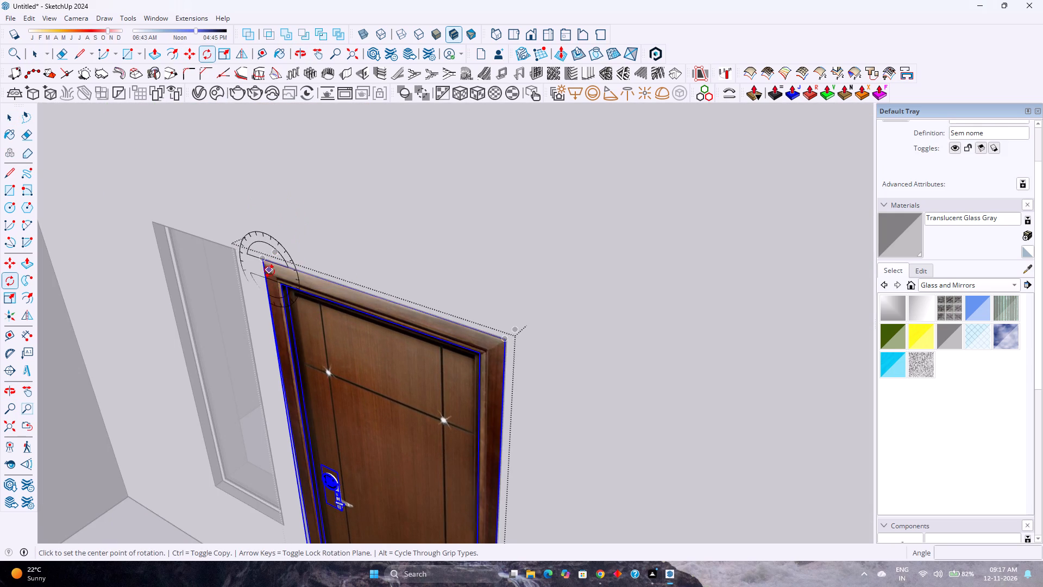
pyautogui.press('Right')
pyautogui.click(260, 257)
pyautogui.scroll(-5, 298, 361)
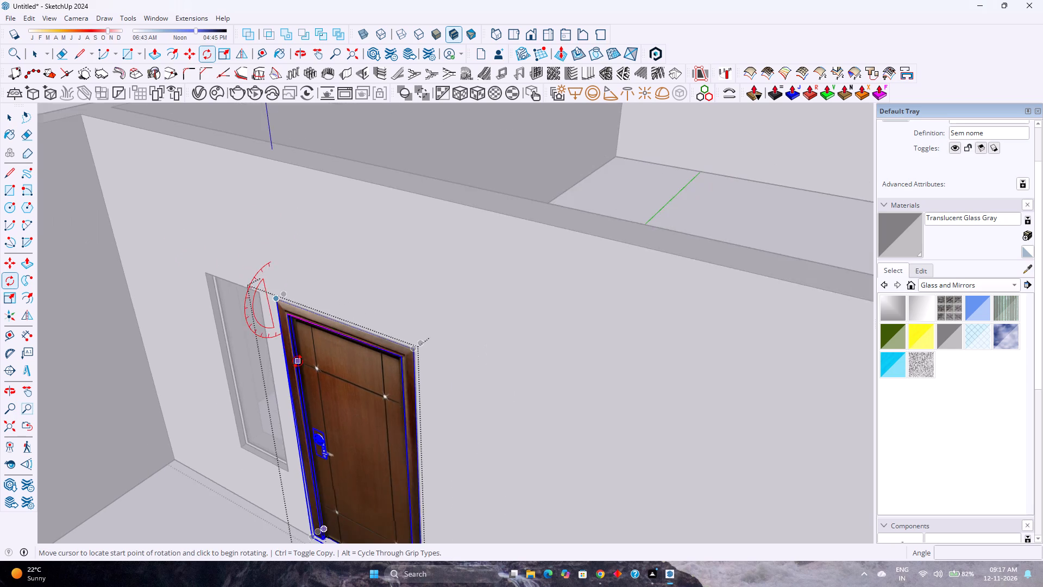
pyautogui.scroll(2, 295, 360)
pyautogui.scroll(-9, 295, 360)
pyautogui.scroll(11, 306, 478)
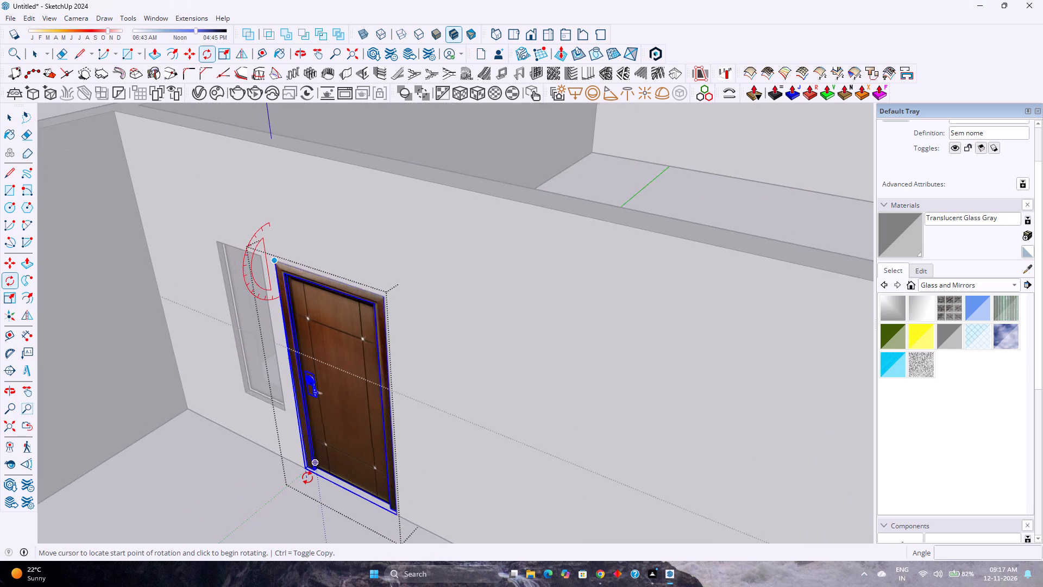
pyautogui.scroll(20, 307, 478)
pyautogui.scroll(10, 307, 478)
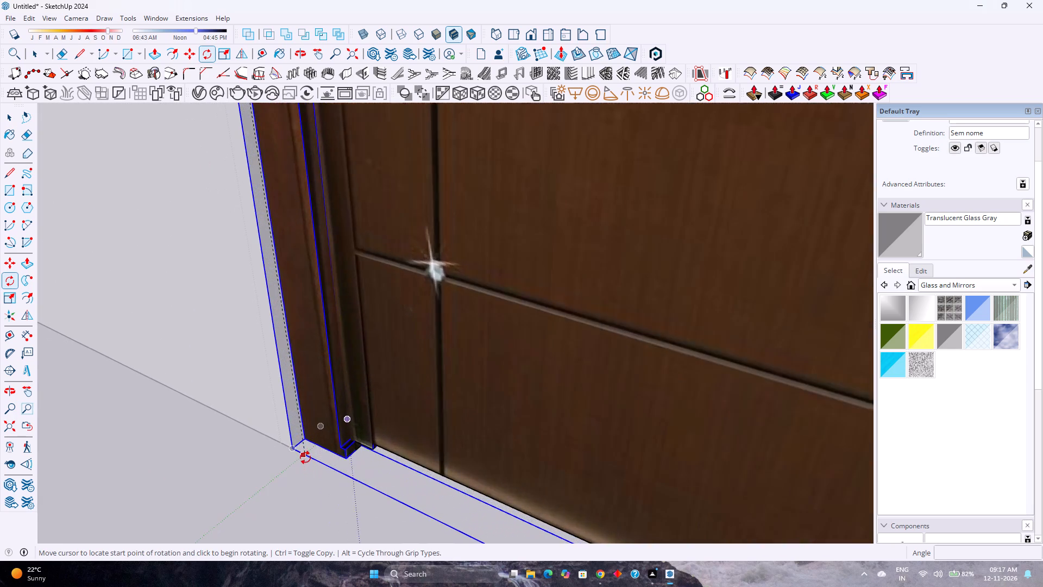
pyautogui.scroll(9, 305, 458)
pyautogui.click(301, 429)
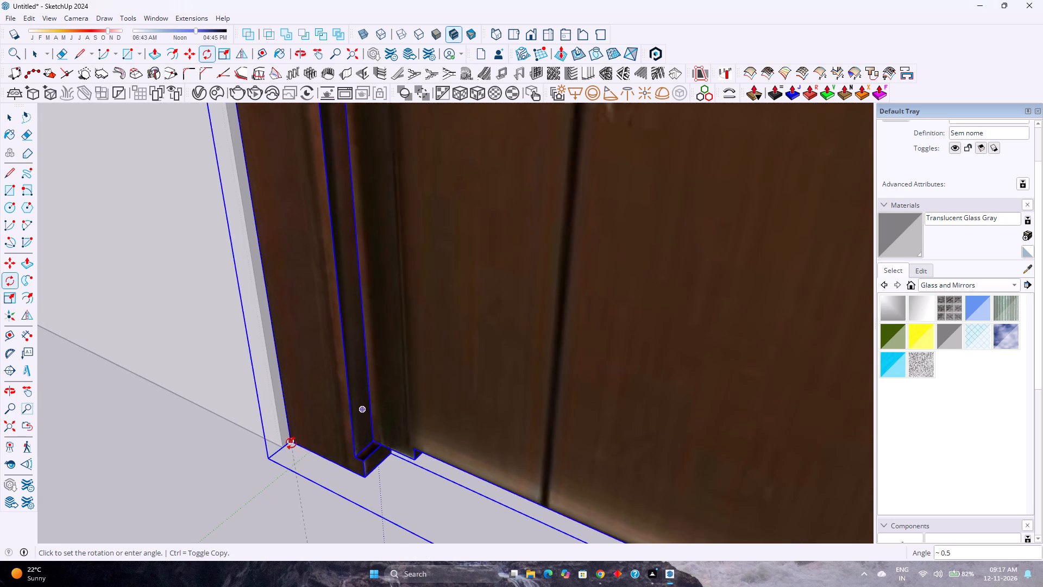
pyautogui.click(285, 444)
pyautogui.scroll(-13, 304, 427)
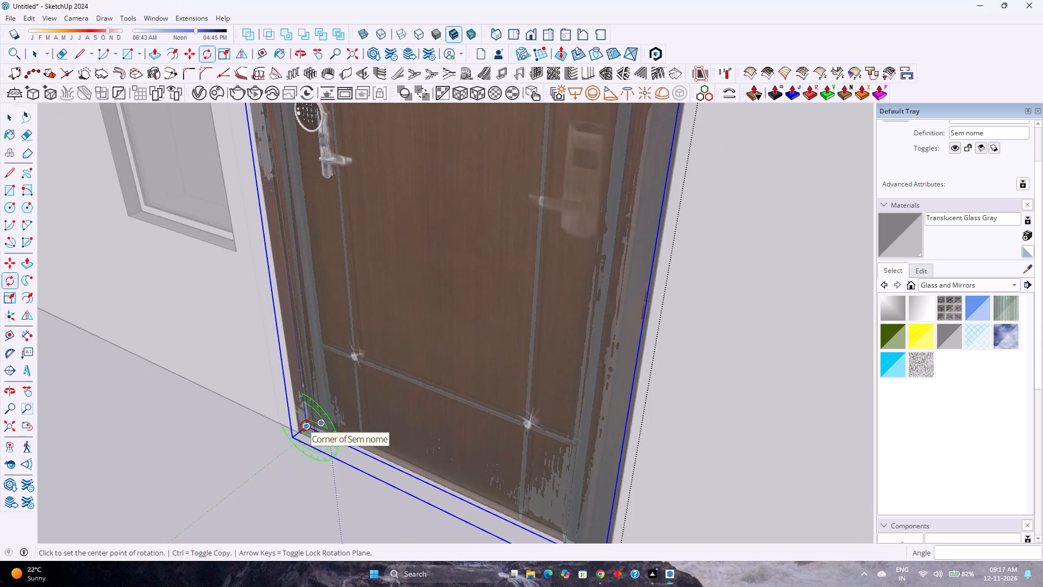
pyautogui.scroll(-17, 306, 426)
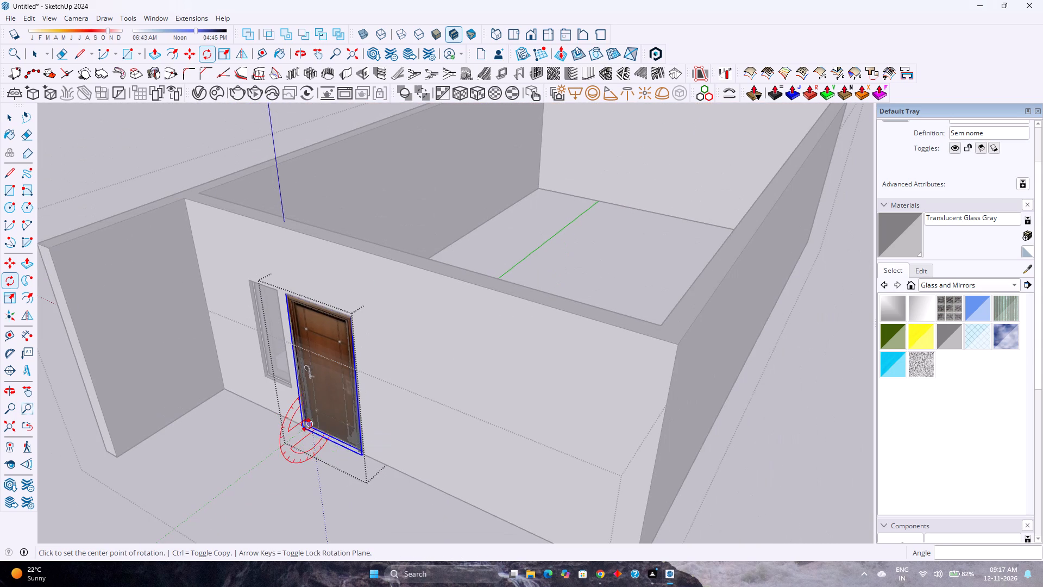
pyautogui.press('space')
pyautogui.press('Escape')
# Move the whole door about 1 1/8" into the wall from its bottom outer corner, onto the lower corner of the opening.
pyautogui.scroll(5, 307, 424)
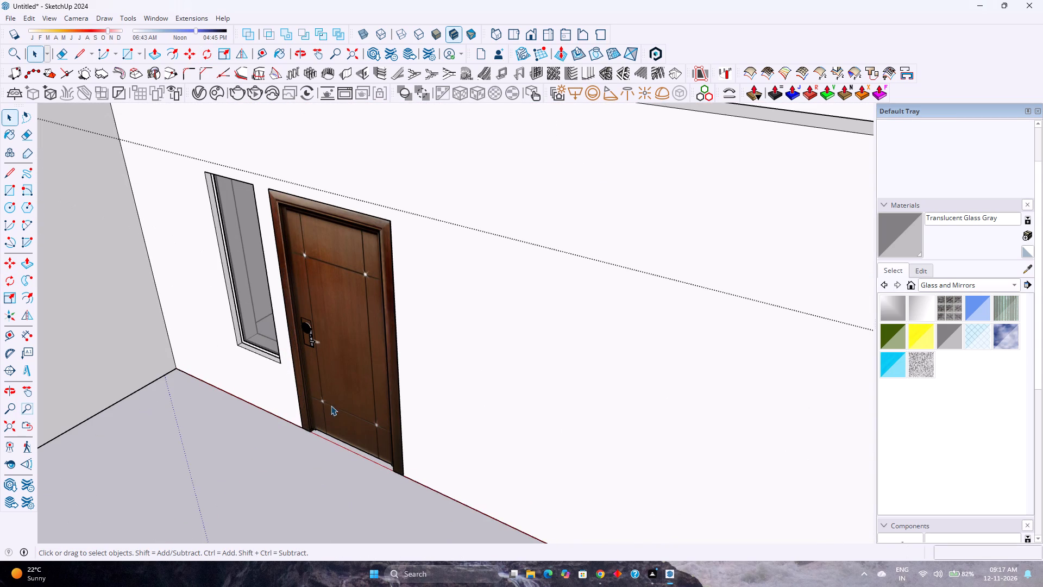
pyautogui.click(342, 392)
pyautogui.scroll(3, 296, 472)
pyautogui.scroll(6, 305, 411)
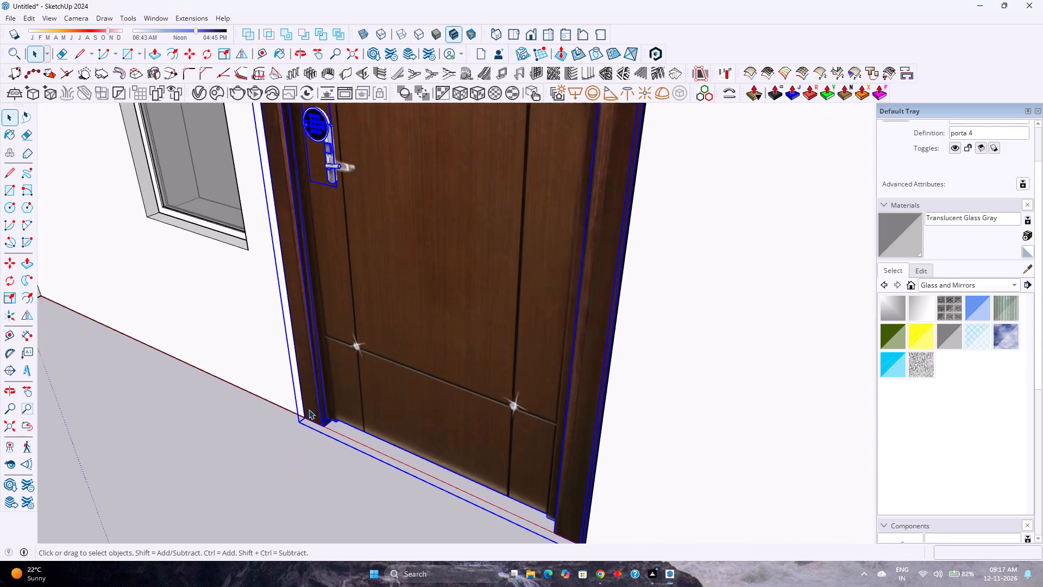
pyautogui.scroll(-10, 307, 412)
pyautogui.scroll(1, 294, 259)
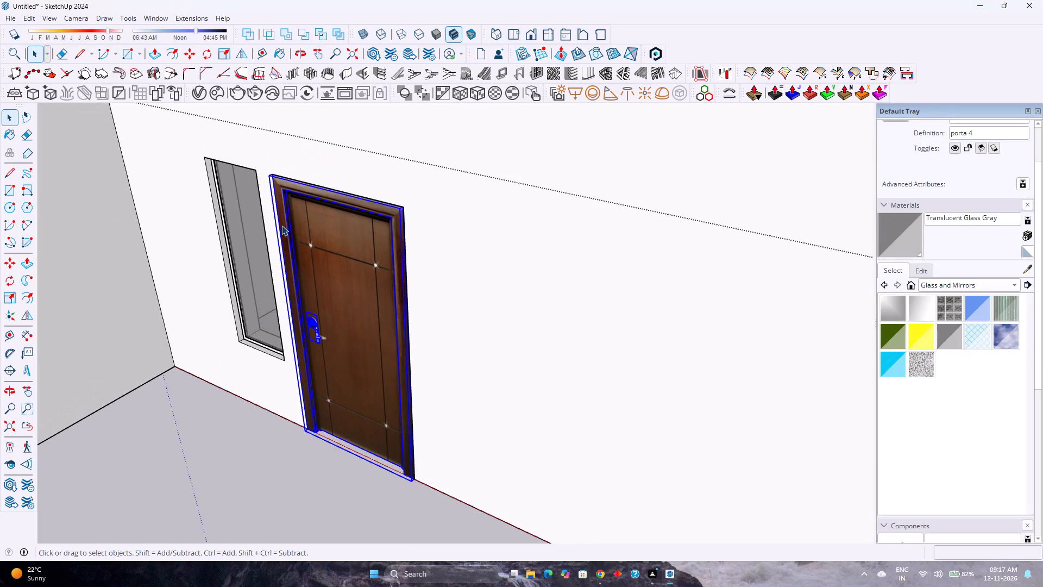
pyautogui.scroll(13, 272, 181)
pyautogui.scroll(-4, 273, 179)
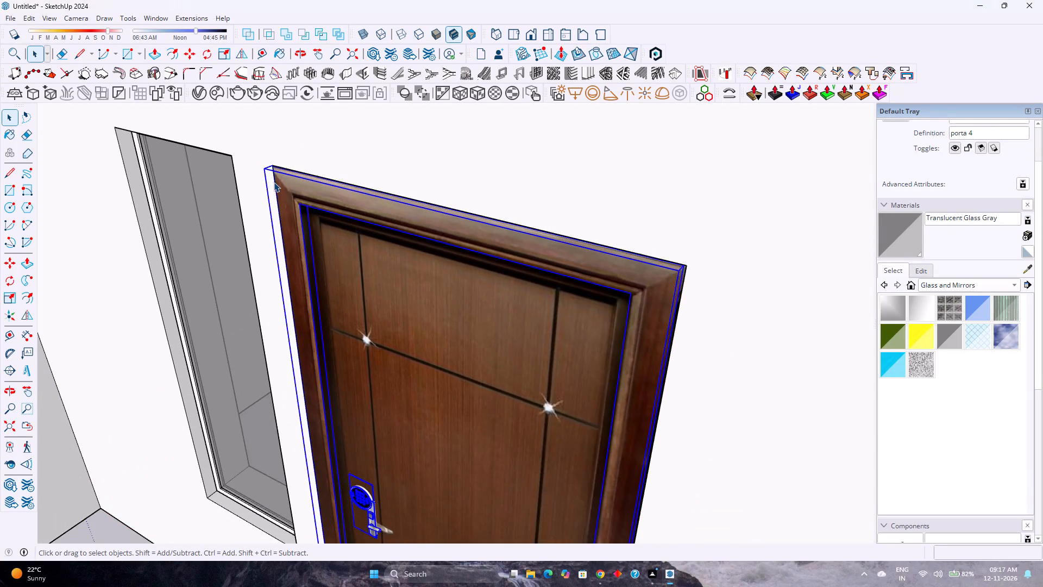
pyautogui.scroll(-2, 274, 182)
pyautogui.press('m')
pyautogui.scroll(-5, 279, 274)
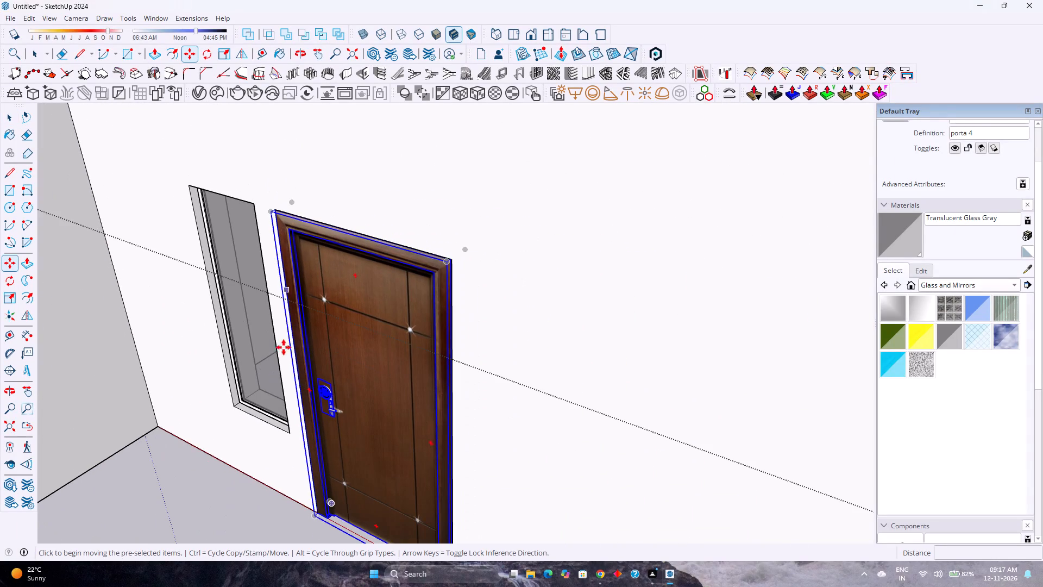
pyautogui.scroll(11, 309, 516)
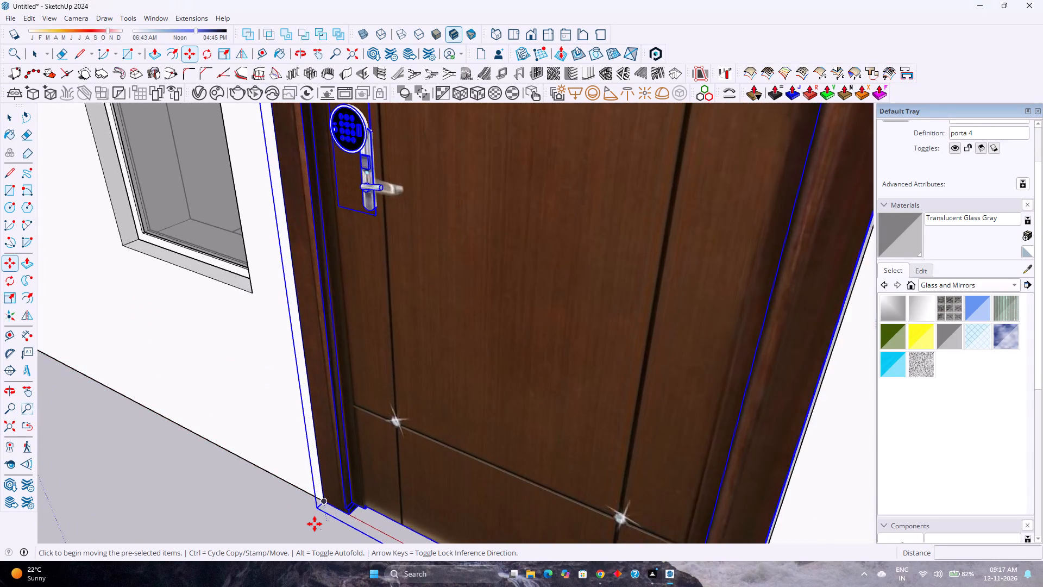
pyautogui.scroll(7, 315, 524)
pyautogui.click(318, 490)
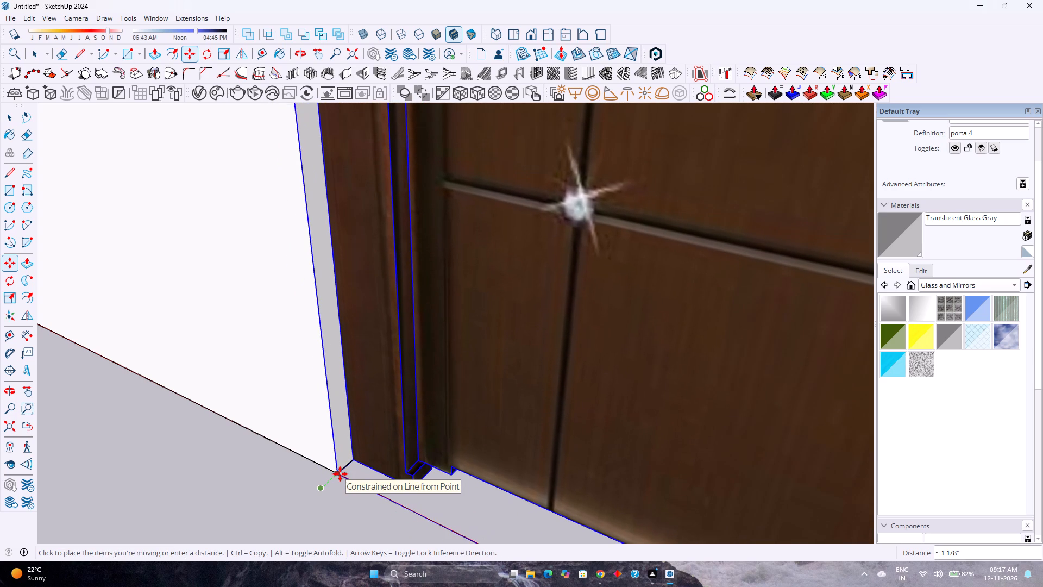
pyautogui.click(340, 474)
# Move the door a further 1" into the wall opening from the same bottom corner.
pyautogui.click(340, 474)
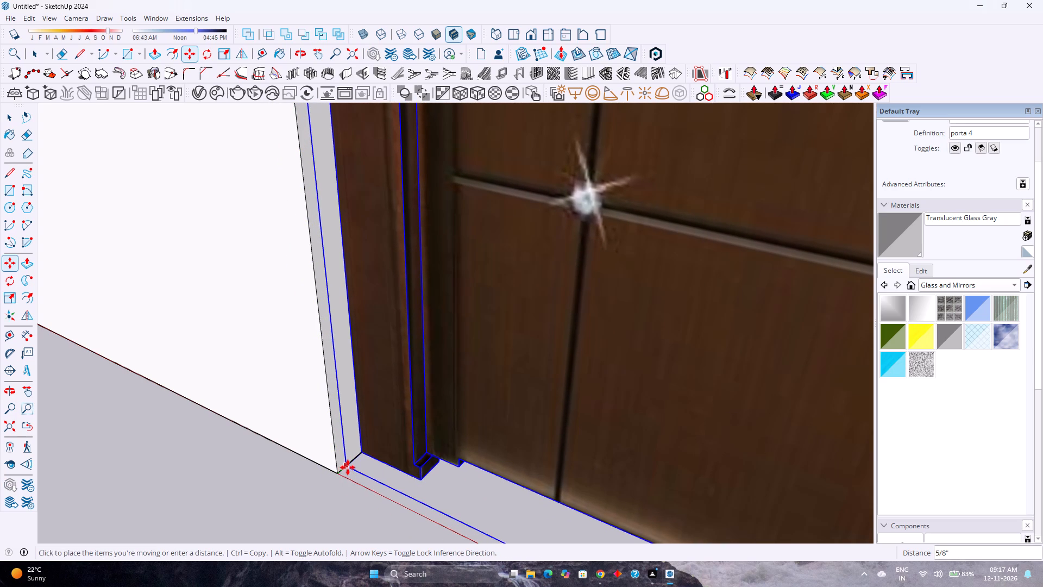
pyautogui.press('1')
pyautogui.press('Return')
pyautogui.press('space')
pyautogui.scroll(-5, 328, 468)
pyautogui.press('Escape')
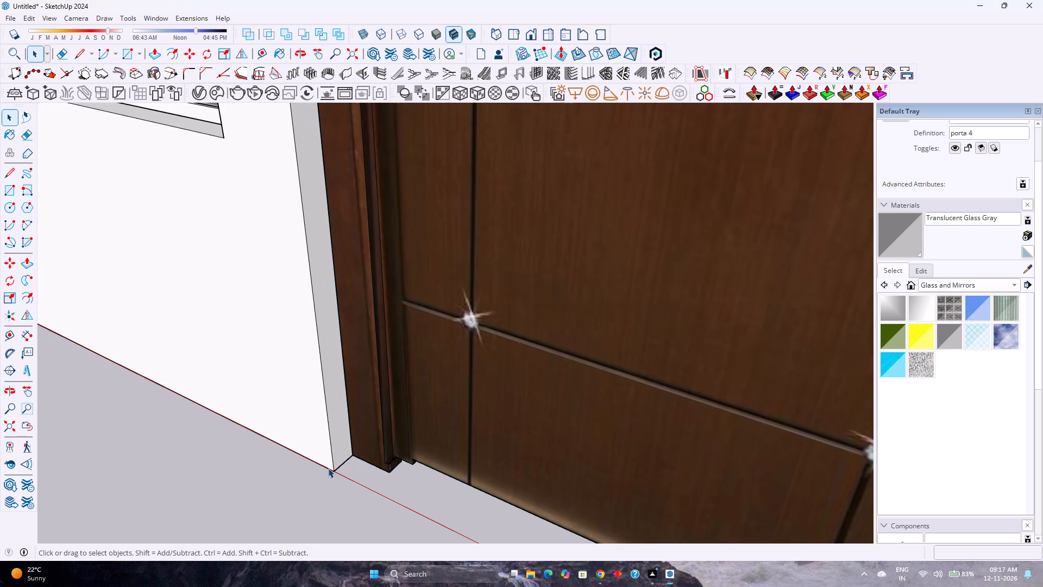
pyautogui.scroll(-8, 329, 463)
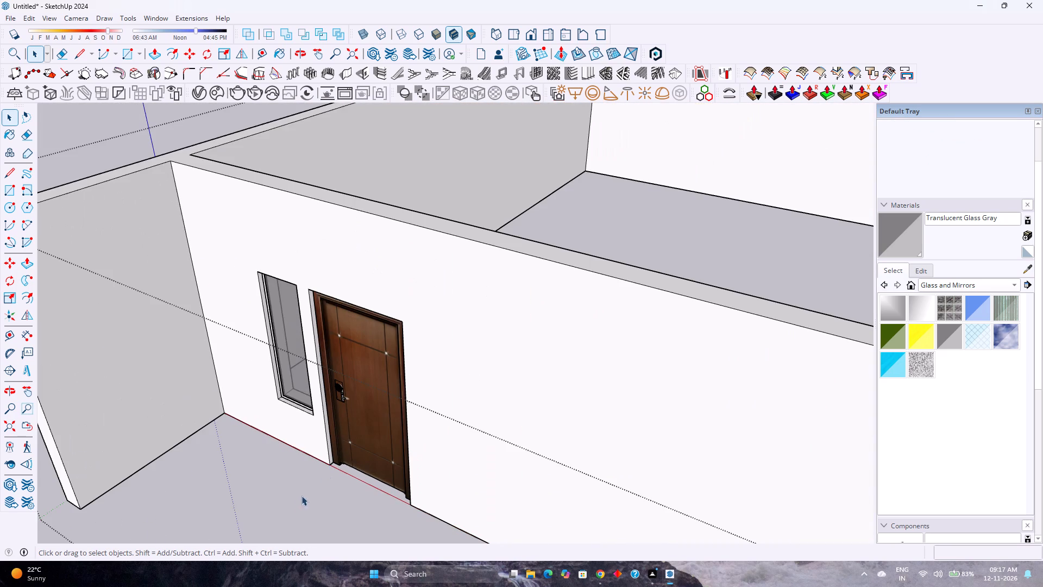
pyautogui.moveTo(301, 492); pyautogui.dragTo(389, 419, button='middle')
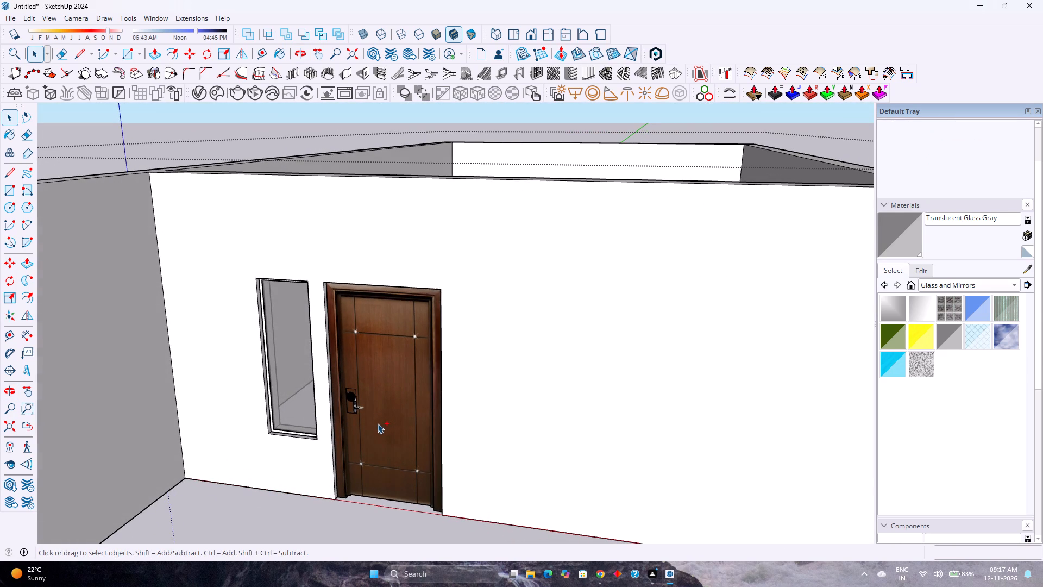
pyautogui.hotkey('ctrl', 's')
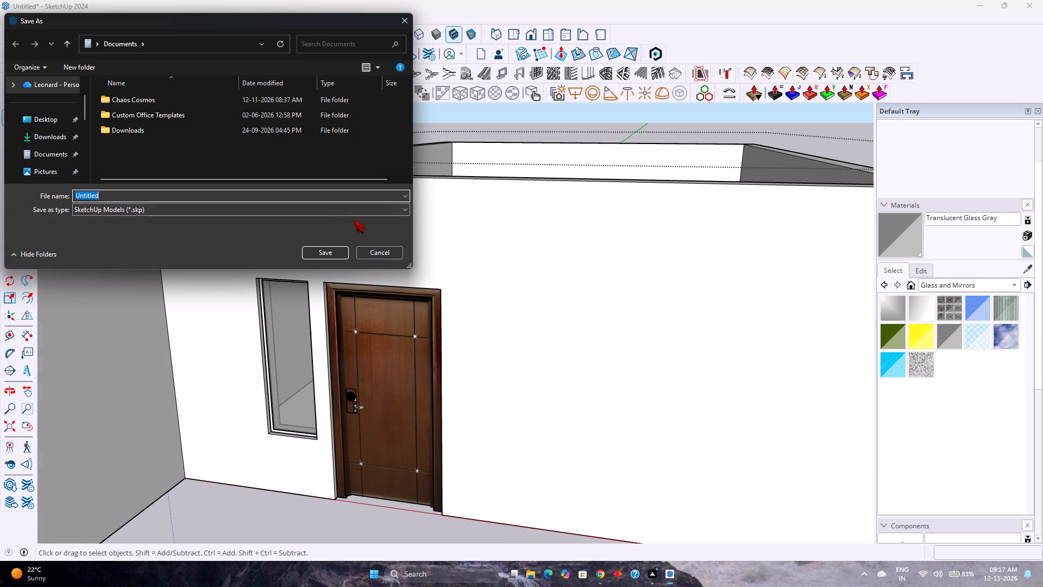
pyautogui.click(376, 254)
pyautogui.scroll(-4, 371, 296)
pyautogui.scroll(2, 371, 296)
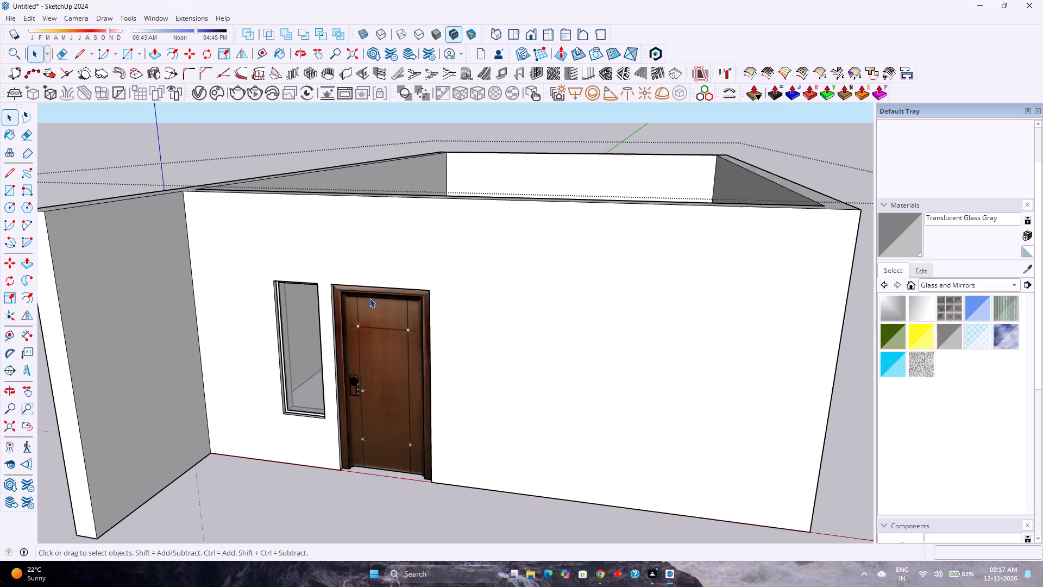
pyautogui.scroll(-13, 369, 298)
# Leave the current editing context and open the building's wall group for editing at the front wall.
pyautogui.click(558, 326)
pyautogui.scroll(3, 393, 317)
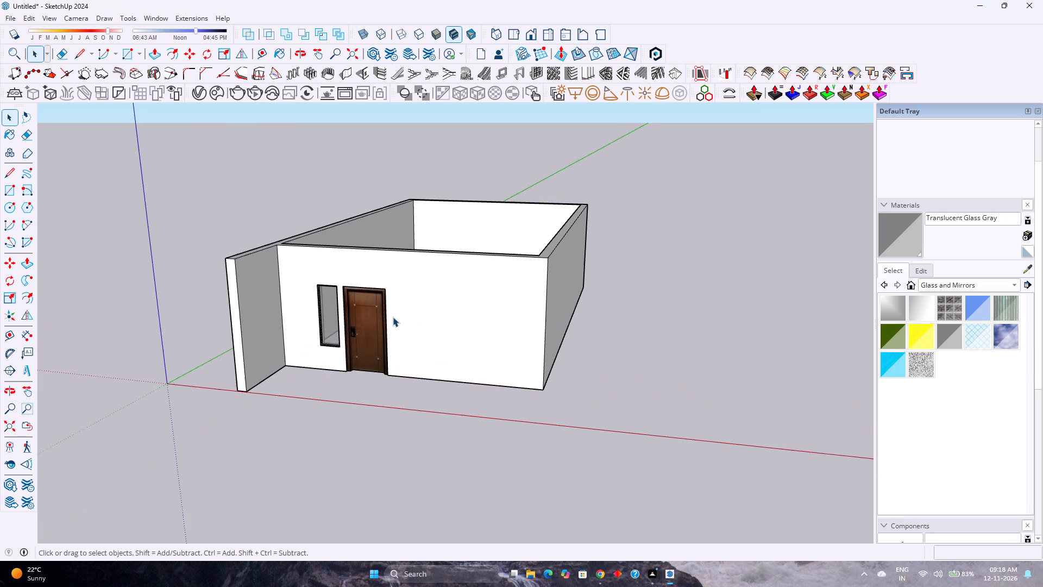
pyautogui.doubleClick(393, 317)
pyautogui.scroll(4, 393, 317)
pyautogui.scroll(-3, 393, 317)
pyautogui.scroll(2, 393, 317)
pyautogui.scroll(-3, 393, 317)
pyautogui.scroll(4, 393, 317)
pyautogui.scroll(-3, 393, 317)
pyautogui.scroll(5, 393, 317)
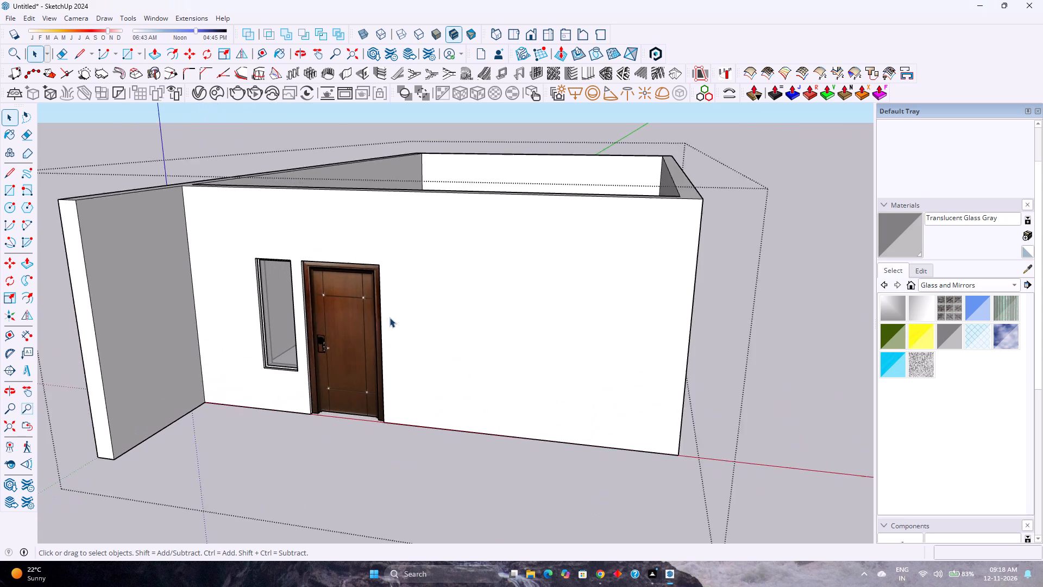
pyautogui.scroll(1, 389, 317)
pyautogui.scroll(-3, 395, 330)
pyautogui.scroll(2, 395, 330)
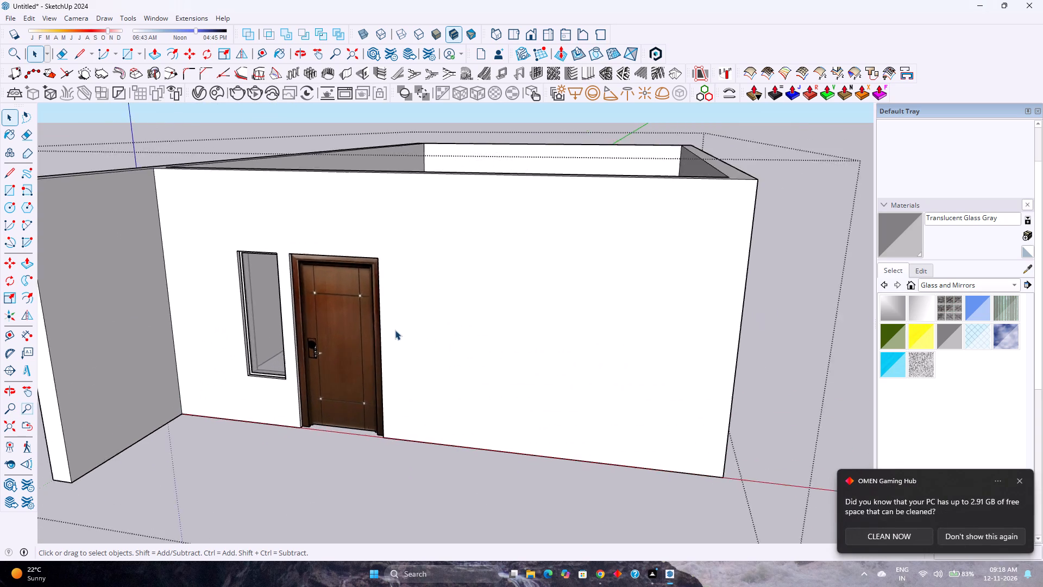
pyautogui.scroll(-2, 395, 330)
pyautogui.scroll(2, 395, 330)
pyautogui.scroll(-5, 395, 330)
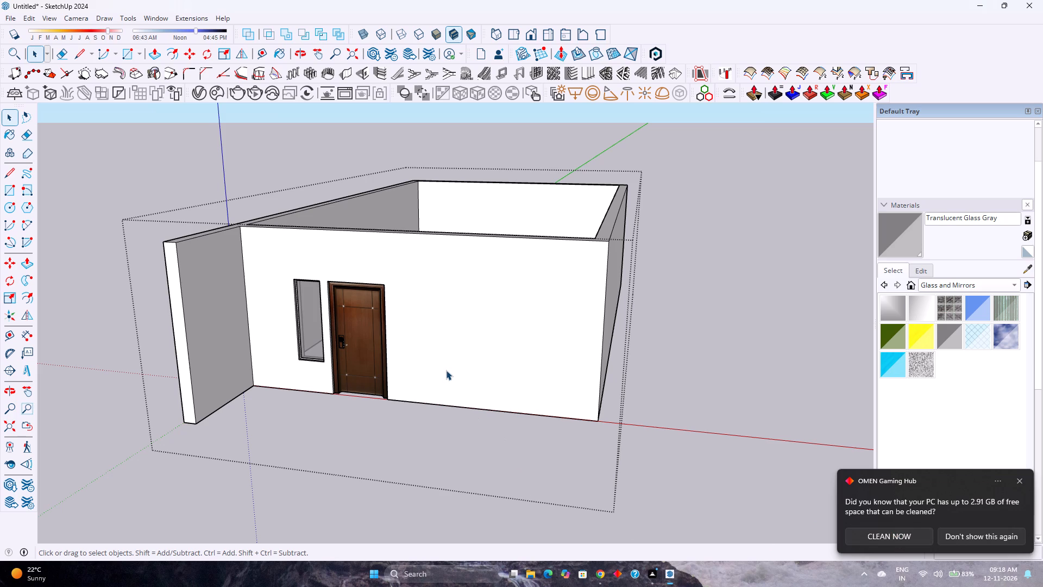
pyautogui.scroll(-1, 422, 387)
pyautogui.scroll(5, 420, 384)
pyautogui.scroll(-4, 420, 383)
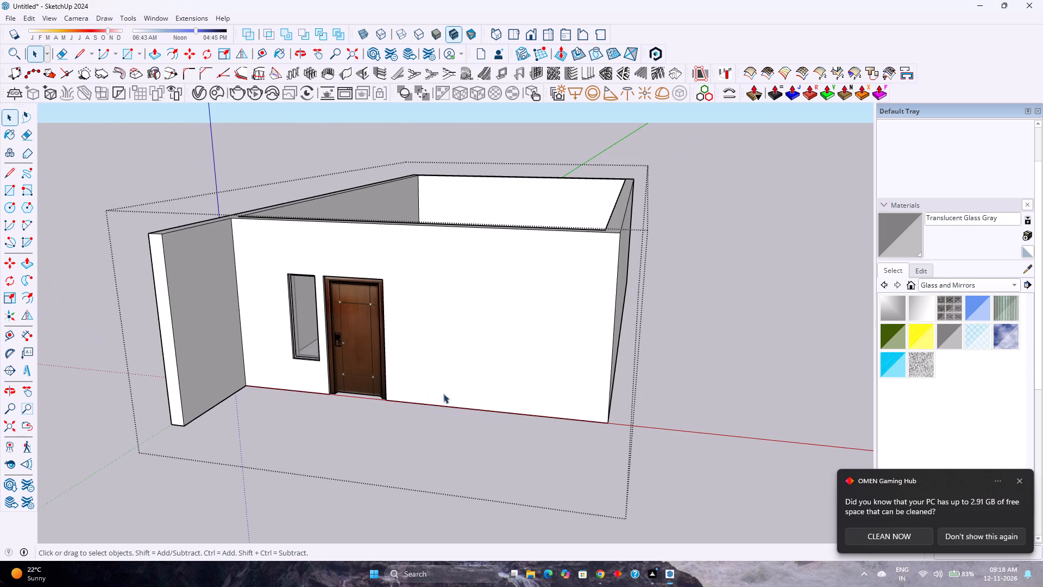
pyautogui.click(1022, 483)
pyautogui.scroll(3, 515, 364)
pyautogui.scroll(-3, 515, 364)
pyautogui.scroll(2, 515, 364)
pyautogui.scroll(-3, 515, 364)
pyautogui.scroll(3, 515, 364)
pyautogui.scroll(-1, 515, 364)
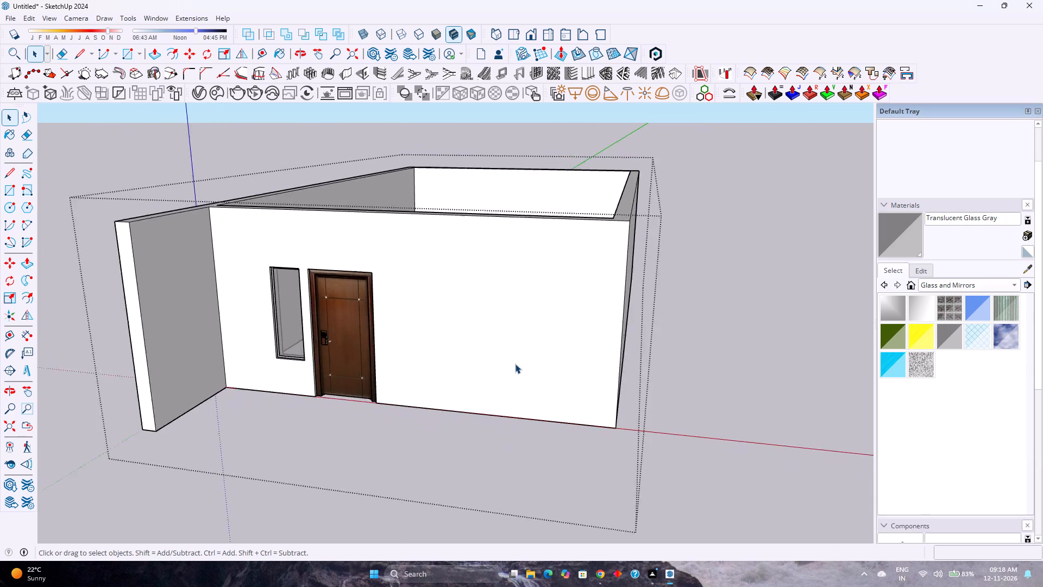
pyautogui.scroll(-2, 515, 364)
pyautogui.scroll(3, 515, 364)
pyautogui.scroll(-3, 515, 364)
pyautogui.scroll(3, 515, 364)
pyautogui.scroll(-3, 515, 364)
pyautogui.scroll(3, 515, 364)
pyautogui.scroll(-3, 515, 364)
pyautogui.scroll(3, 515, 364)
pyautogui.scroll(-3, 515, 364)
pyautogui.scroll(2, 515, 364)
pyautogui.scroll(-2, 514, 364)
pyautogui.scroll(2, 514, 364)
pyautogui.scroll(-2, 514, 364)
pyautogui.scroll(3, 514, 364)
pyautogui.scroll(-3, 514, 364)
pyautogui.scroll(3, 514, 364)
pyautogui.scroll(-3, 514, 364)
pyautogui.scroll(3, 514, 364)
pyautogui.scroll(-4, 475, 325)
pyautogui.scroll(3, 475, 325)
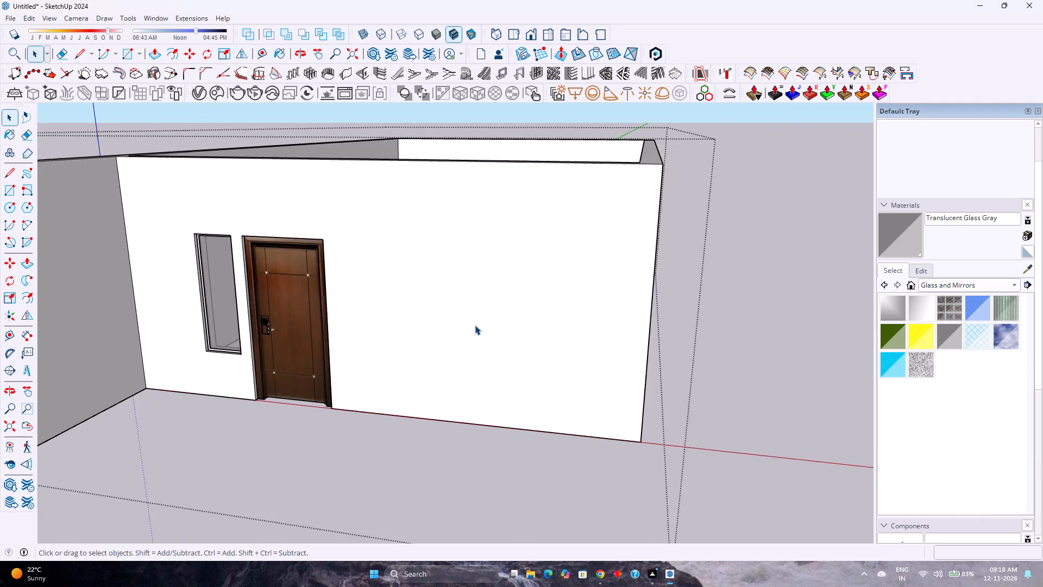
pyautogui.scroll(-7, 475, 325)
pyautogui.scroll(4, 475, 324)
# Select the front wall face around the door and window inside the wall group.
pyautogui.click(475, 324)
pyautogui.click(475, 324)
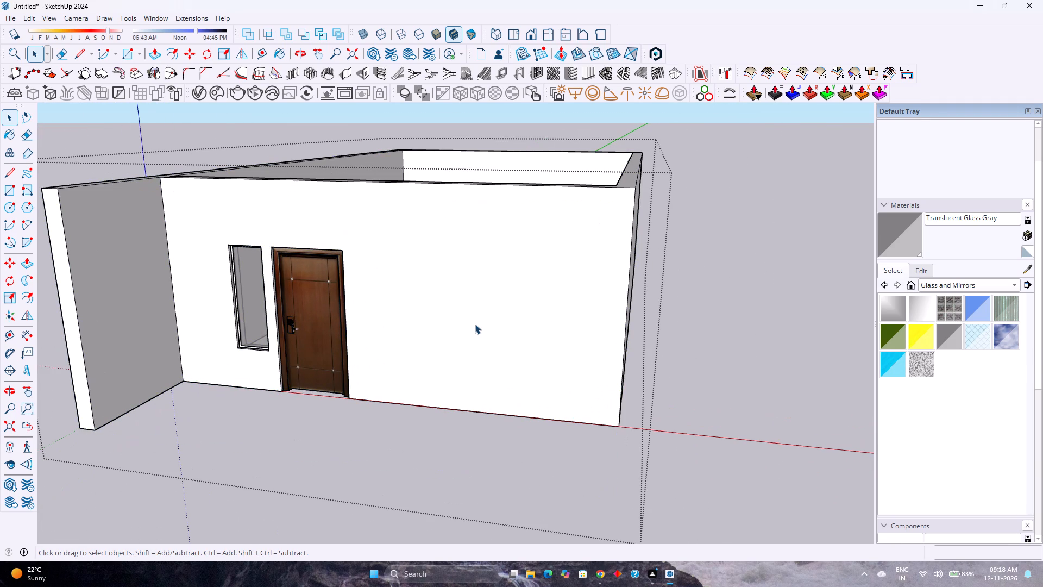
pyautogui.click(475, 324)
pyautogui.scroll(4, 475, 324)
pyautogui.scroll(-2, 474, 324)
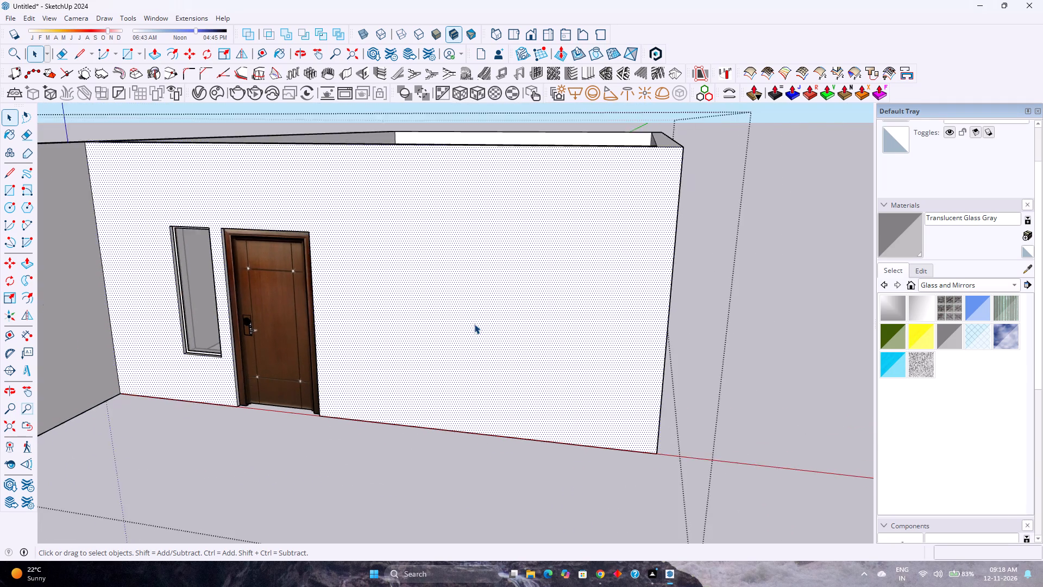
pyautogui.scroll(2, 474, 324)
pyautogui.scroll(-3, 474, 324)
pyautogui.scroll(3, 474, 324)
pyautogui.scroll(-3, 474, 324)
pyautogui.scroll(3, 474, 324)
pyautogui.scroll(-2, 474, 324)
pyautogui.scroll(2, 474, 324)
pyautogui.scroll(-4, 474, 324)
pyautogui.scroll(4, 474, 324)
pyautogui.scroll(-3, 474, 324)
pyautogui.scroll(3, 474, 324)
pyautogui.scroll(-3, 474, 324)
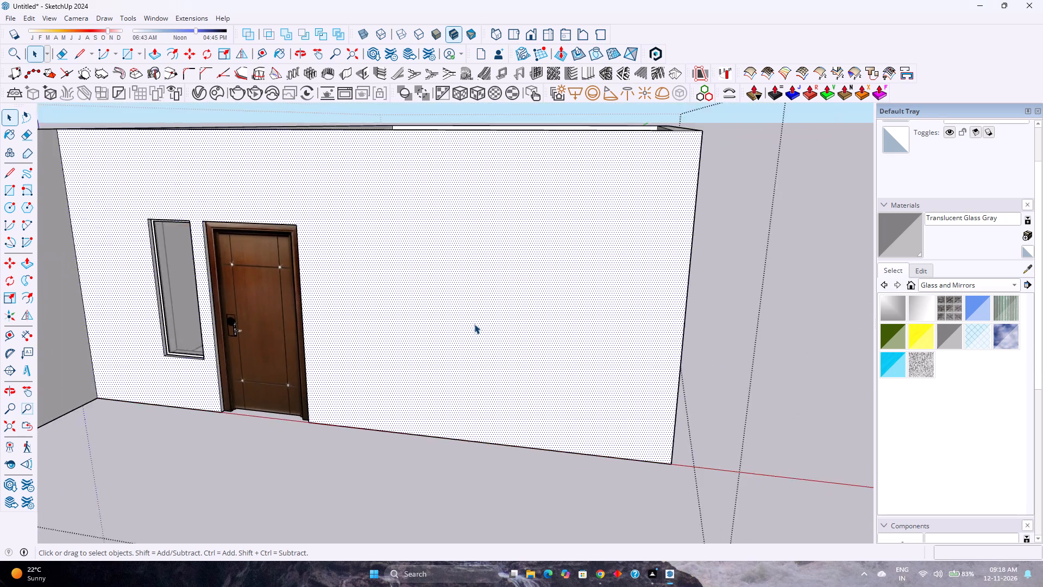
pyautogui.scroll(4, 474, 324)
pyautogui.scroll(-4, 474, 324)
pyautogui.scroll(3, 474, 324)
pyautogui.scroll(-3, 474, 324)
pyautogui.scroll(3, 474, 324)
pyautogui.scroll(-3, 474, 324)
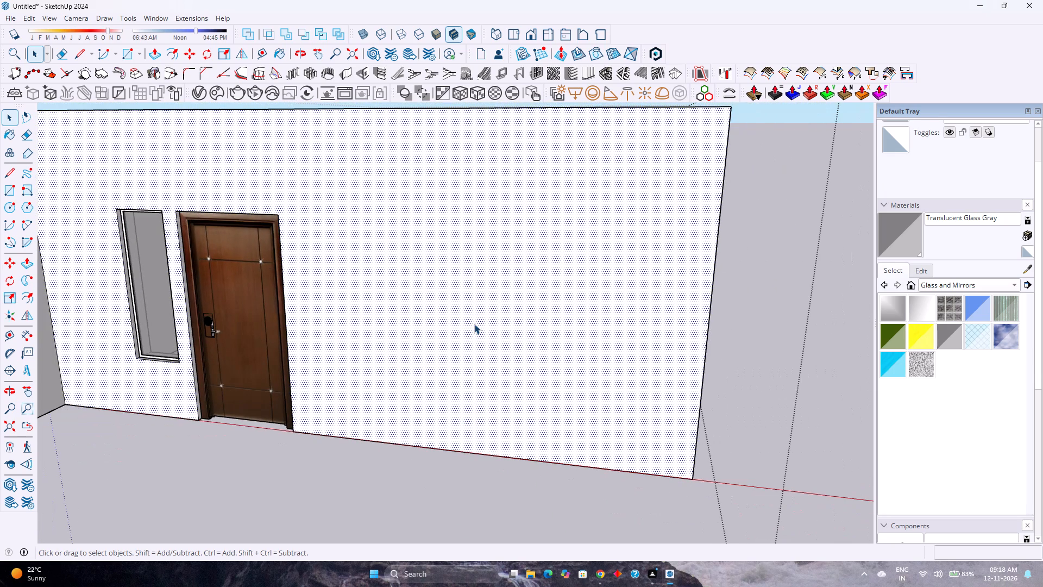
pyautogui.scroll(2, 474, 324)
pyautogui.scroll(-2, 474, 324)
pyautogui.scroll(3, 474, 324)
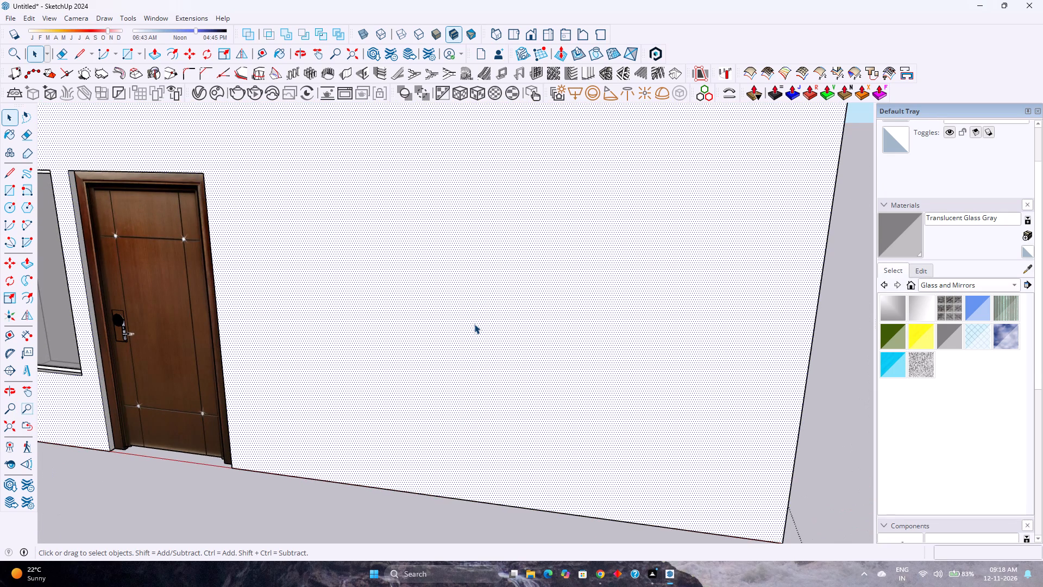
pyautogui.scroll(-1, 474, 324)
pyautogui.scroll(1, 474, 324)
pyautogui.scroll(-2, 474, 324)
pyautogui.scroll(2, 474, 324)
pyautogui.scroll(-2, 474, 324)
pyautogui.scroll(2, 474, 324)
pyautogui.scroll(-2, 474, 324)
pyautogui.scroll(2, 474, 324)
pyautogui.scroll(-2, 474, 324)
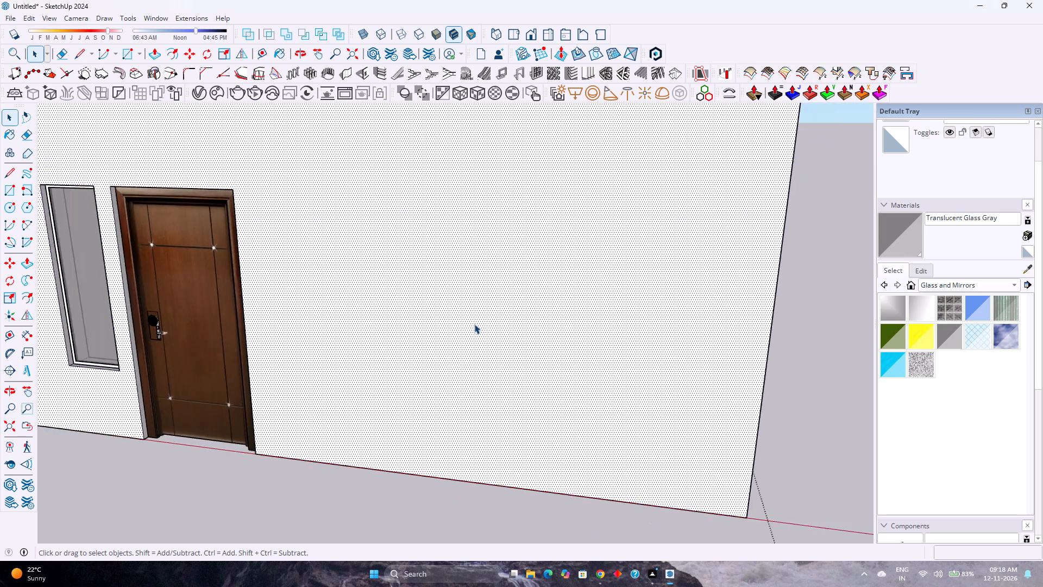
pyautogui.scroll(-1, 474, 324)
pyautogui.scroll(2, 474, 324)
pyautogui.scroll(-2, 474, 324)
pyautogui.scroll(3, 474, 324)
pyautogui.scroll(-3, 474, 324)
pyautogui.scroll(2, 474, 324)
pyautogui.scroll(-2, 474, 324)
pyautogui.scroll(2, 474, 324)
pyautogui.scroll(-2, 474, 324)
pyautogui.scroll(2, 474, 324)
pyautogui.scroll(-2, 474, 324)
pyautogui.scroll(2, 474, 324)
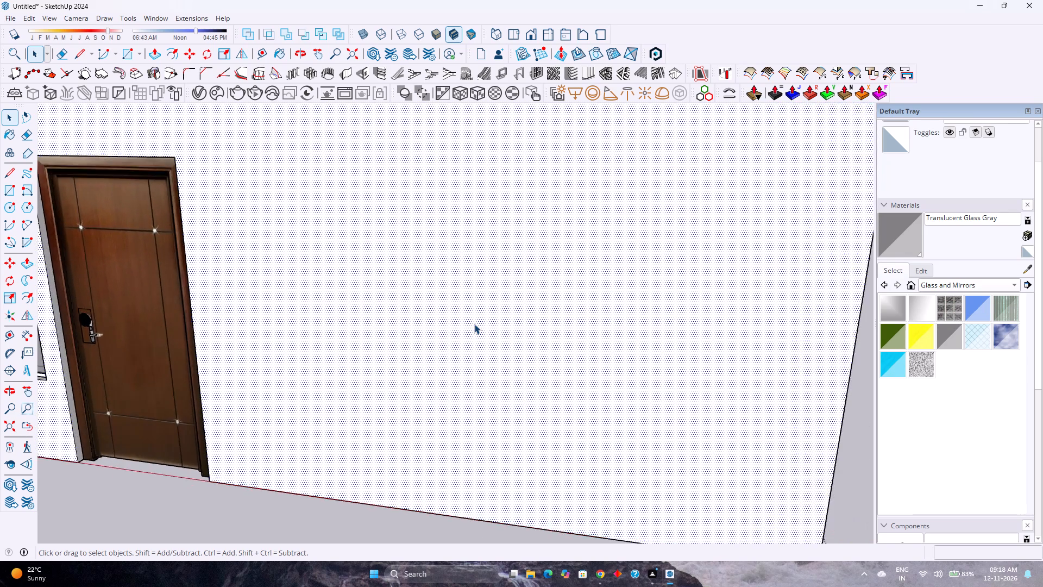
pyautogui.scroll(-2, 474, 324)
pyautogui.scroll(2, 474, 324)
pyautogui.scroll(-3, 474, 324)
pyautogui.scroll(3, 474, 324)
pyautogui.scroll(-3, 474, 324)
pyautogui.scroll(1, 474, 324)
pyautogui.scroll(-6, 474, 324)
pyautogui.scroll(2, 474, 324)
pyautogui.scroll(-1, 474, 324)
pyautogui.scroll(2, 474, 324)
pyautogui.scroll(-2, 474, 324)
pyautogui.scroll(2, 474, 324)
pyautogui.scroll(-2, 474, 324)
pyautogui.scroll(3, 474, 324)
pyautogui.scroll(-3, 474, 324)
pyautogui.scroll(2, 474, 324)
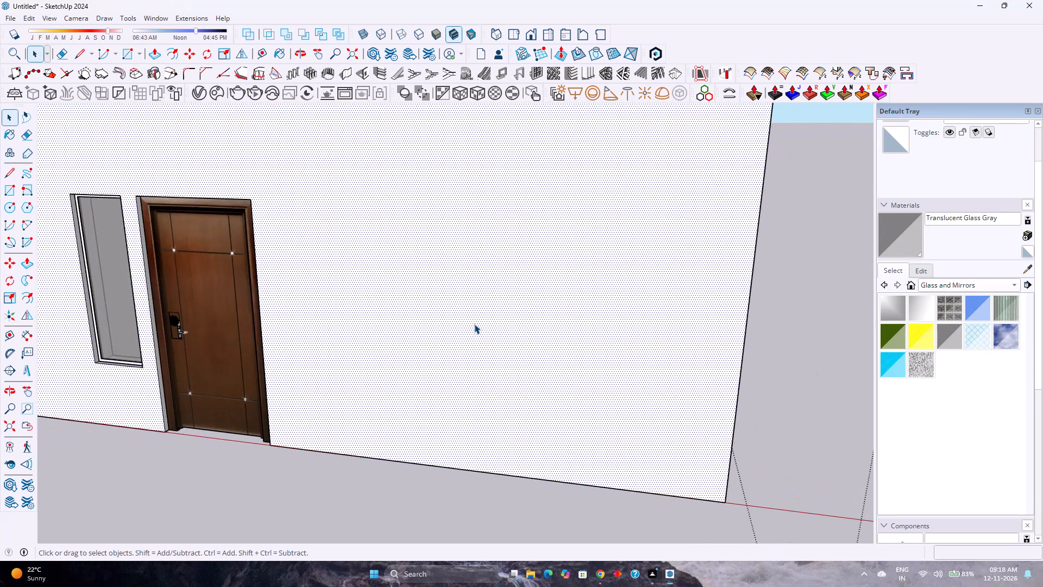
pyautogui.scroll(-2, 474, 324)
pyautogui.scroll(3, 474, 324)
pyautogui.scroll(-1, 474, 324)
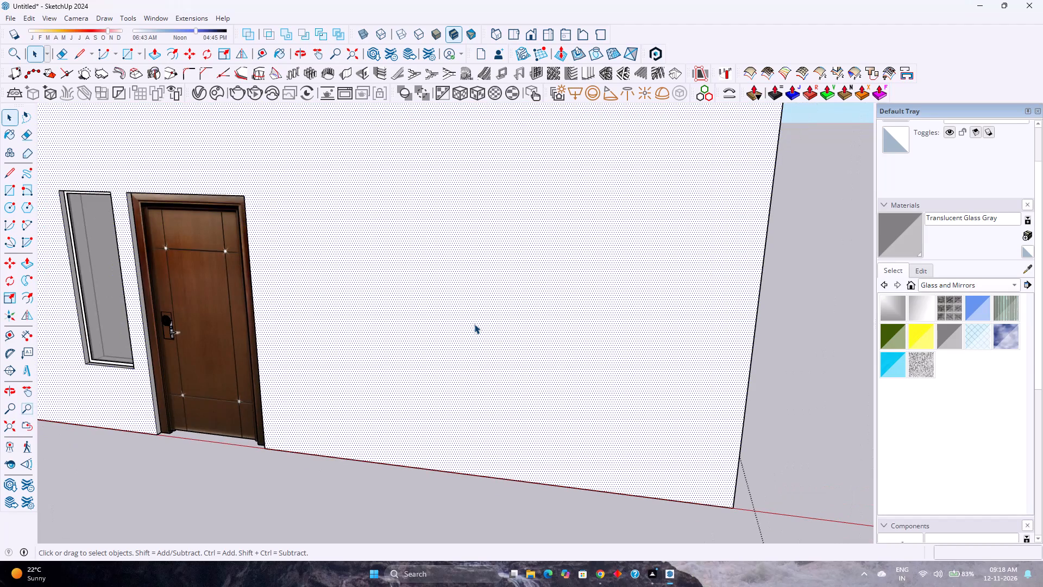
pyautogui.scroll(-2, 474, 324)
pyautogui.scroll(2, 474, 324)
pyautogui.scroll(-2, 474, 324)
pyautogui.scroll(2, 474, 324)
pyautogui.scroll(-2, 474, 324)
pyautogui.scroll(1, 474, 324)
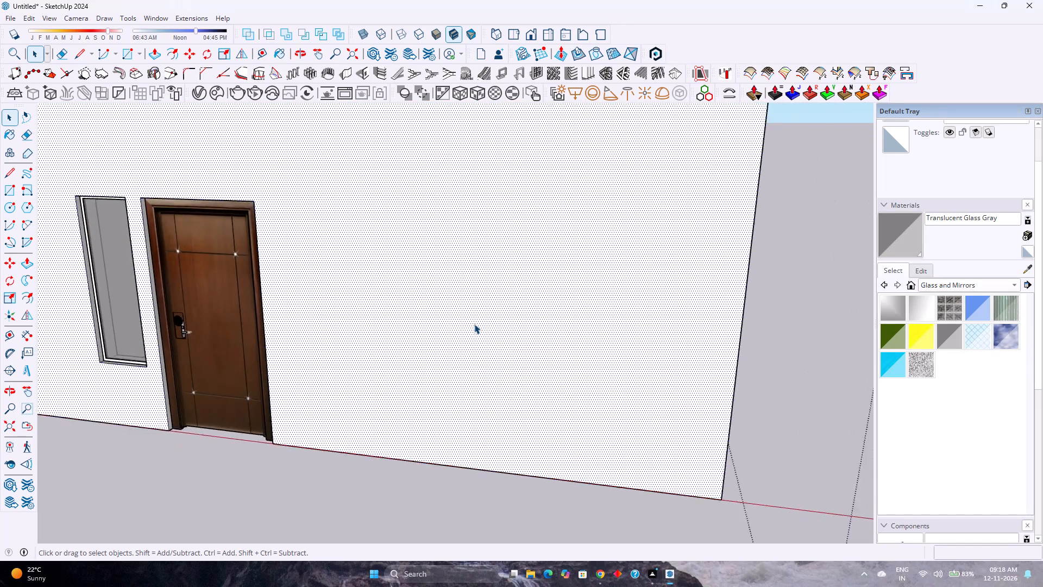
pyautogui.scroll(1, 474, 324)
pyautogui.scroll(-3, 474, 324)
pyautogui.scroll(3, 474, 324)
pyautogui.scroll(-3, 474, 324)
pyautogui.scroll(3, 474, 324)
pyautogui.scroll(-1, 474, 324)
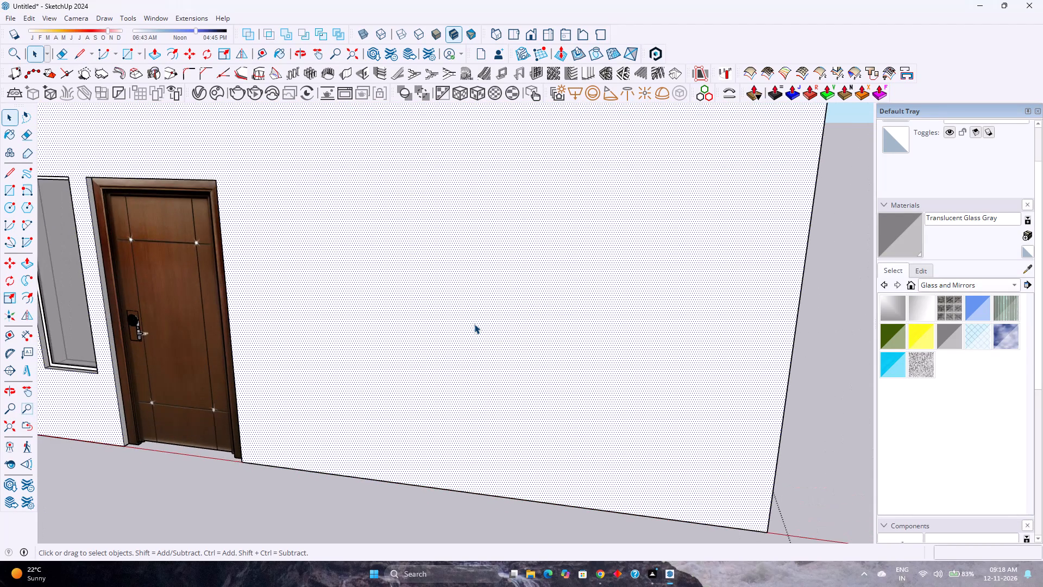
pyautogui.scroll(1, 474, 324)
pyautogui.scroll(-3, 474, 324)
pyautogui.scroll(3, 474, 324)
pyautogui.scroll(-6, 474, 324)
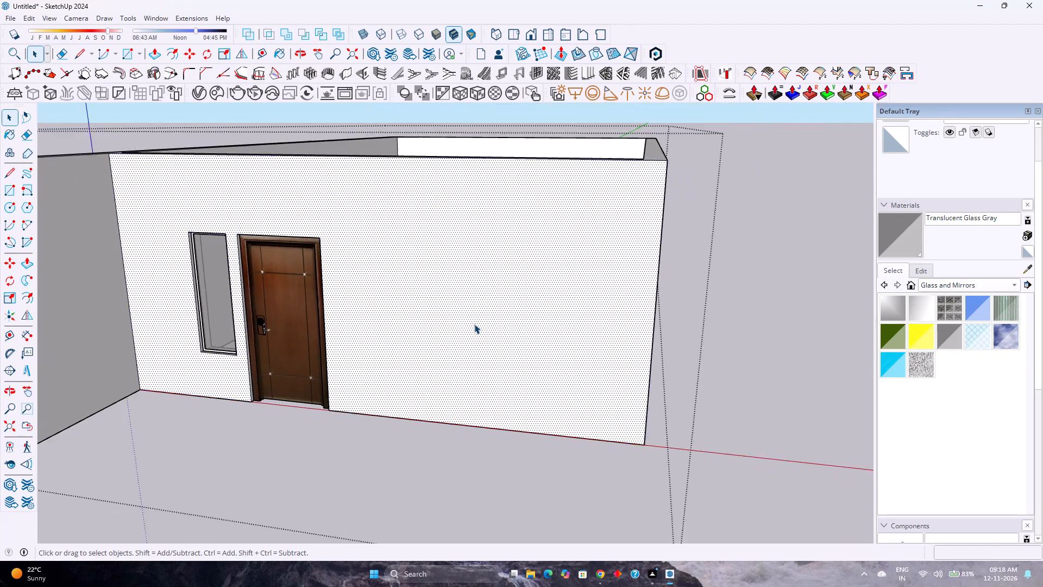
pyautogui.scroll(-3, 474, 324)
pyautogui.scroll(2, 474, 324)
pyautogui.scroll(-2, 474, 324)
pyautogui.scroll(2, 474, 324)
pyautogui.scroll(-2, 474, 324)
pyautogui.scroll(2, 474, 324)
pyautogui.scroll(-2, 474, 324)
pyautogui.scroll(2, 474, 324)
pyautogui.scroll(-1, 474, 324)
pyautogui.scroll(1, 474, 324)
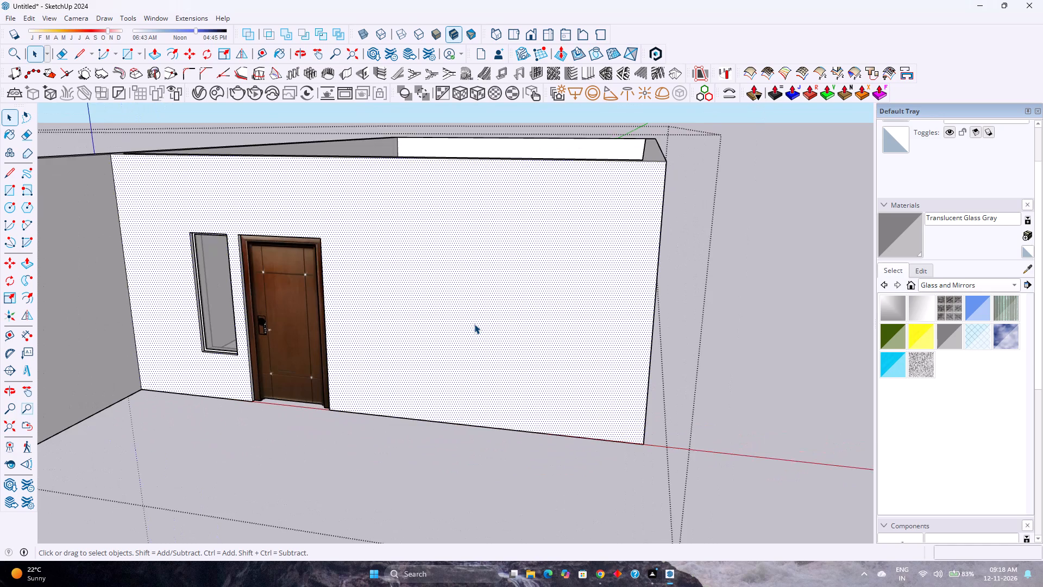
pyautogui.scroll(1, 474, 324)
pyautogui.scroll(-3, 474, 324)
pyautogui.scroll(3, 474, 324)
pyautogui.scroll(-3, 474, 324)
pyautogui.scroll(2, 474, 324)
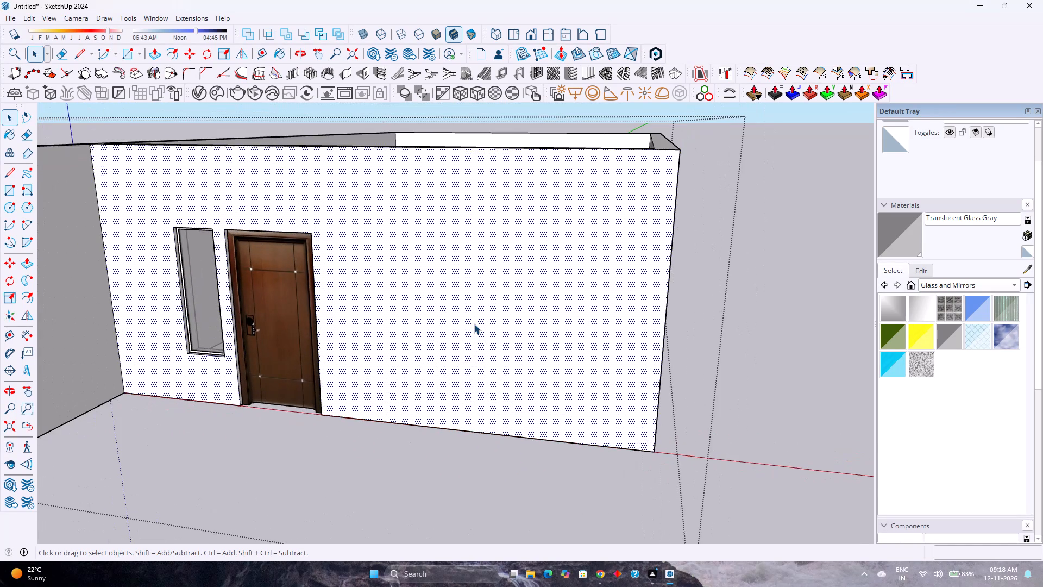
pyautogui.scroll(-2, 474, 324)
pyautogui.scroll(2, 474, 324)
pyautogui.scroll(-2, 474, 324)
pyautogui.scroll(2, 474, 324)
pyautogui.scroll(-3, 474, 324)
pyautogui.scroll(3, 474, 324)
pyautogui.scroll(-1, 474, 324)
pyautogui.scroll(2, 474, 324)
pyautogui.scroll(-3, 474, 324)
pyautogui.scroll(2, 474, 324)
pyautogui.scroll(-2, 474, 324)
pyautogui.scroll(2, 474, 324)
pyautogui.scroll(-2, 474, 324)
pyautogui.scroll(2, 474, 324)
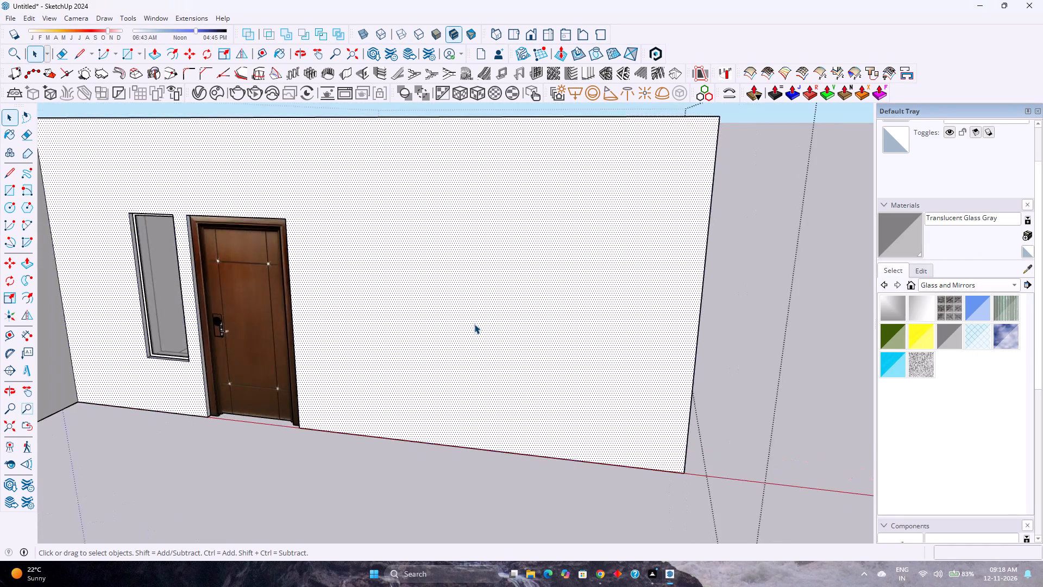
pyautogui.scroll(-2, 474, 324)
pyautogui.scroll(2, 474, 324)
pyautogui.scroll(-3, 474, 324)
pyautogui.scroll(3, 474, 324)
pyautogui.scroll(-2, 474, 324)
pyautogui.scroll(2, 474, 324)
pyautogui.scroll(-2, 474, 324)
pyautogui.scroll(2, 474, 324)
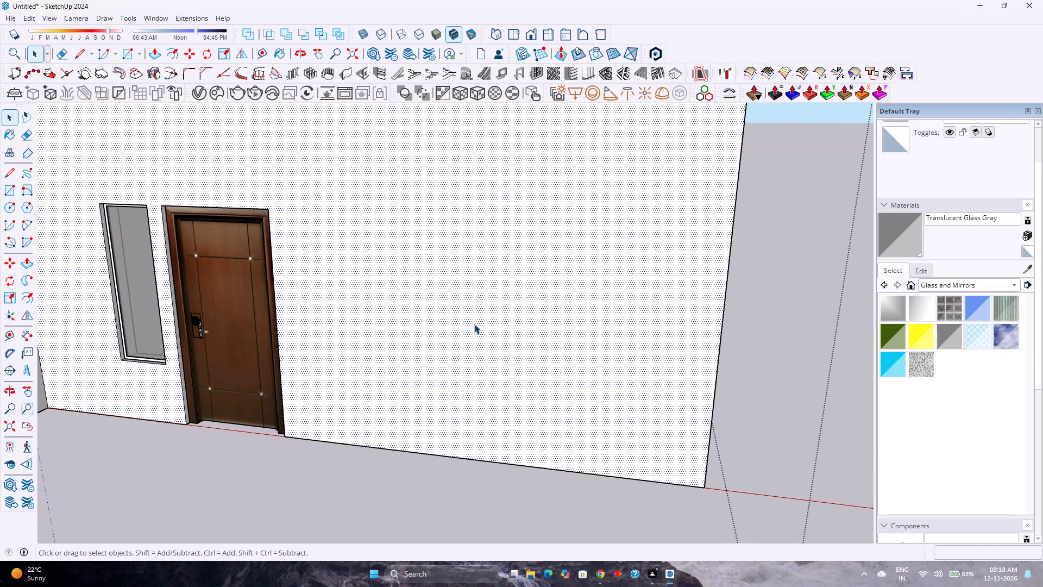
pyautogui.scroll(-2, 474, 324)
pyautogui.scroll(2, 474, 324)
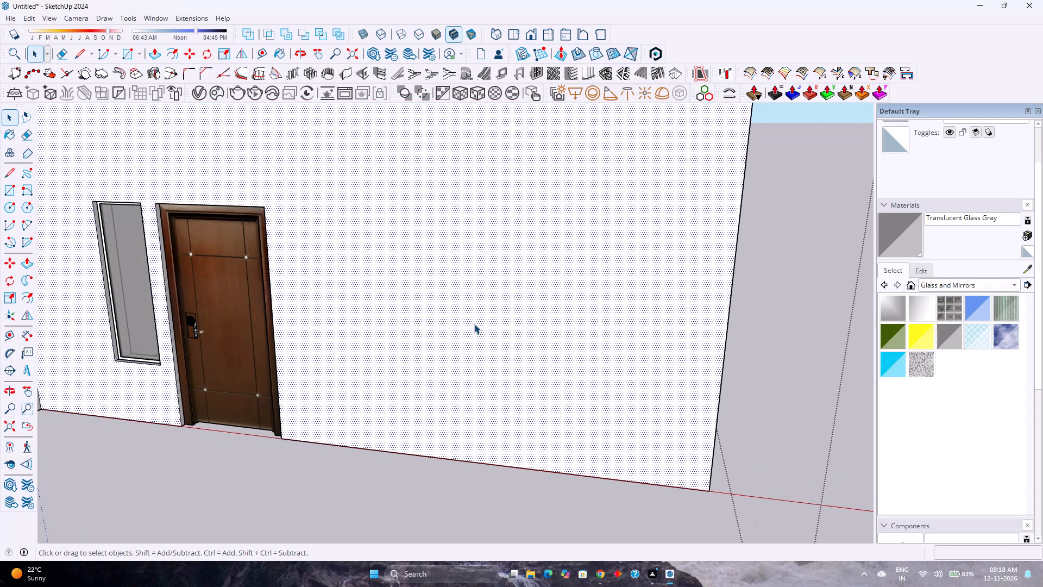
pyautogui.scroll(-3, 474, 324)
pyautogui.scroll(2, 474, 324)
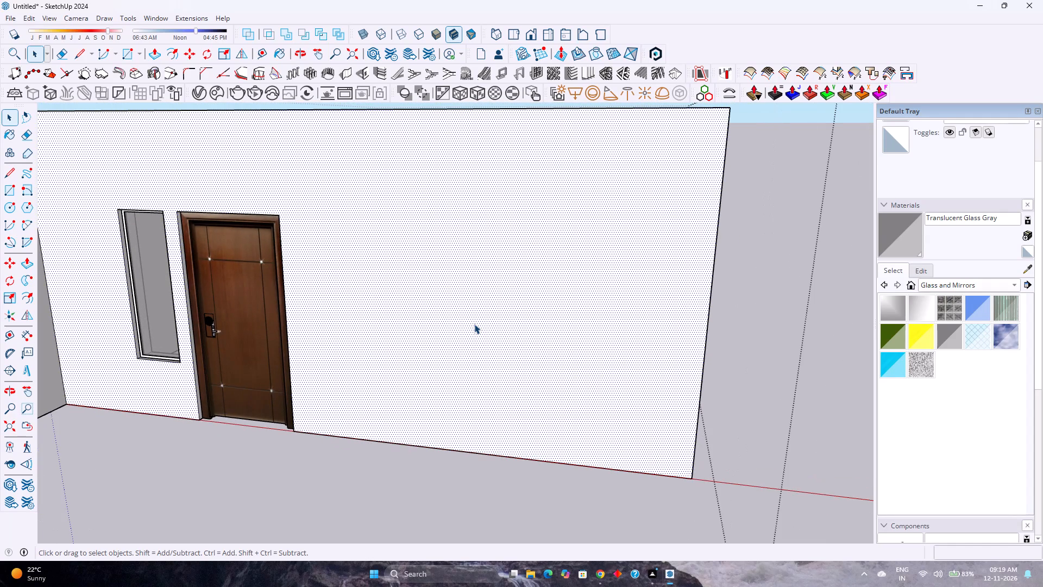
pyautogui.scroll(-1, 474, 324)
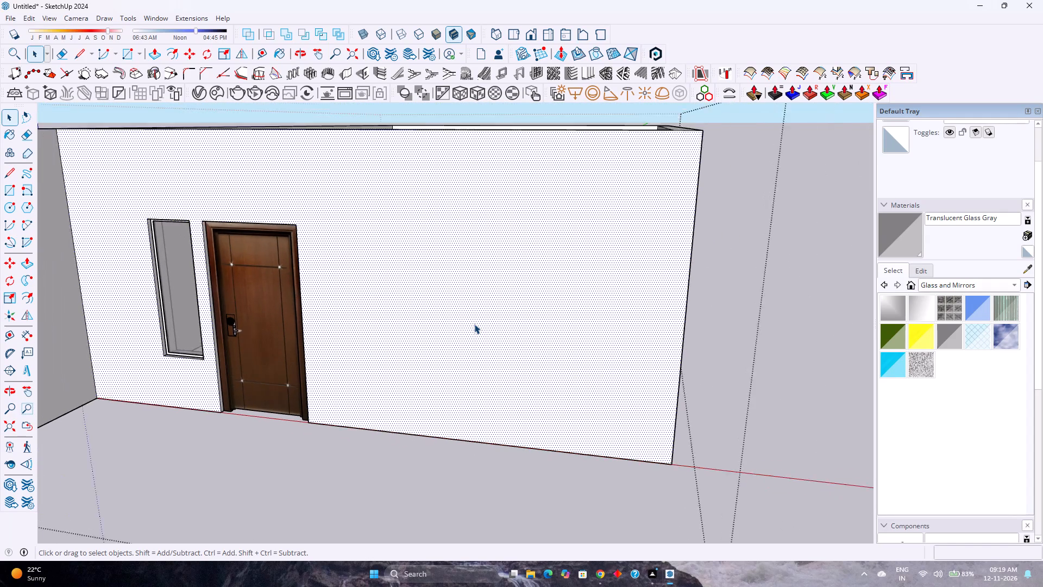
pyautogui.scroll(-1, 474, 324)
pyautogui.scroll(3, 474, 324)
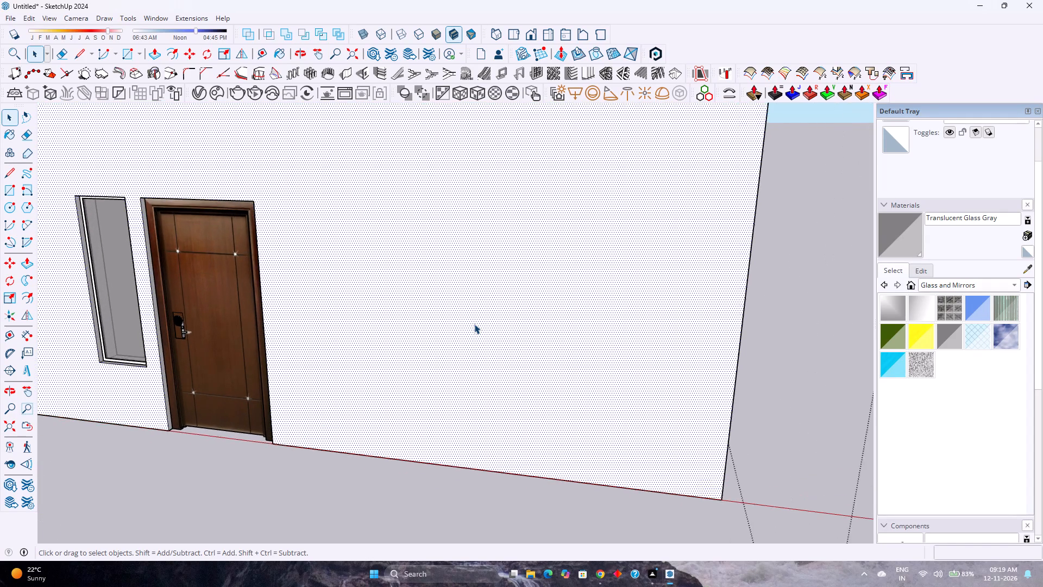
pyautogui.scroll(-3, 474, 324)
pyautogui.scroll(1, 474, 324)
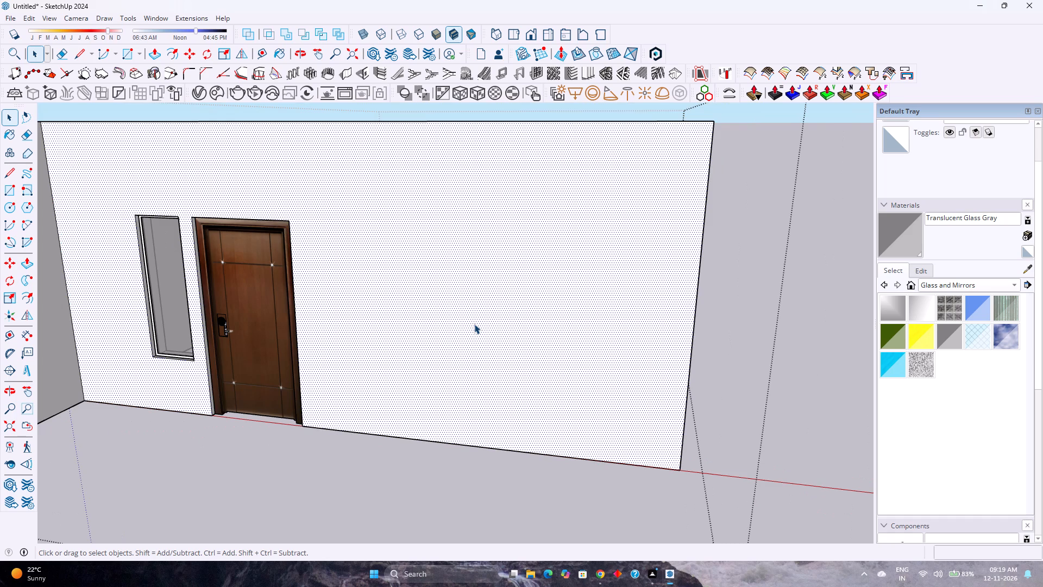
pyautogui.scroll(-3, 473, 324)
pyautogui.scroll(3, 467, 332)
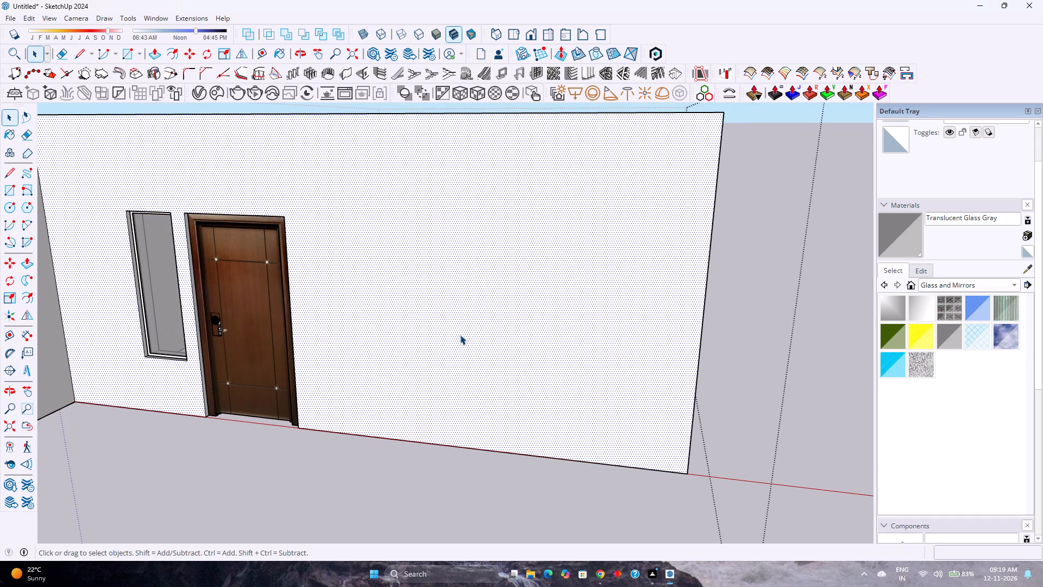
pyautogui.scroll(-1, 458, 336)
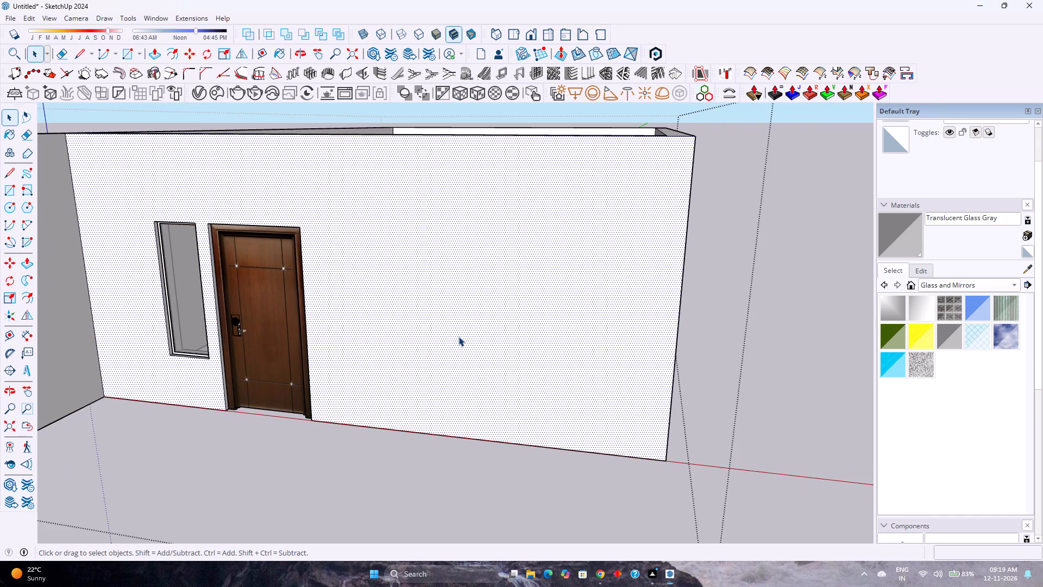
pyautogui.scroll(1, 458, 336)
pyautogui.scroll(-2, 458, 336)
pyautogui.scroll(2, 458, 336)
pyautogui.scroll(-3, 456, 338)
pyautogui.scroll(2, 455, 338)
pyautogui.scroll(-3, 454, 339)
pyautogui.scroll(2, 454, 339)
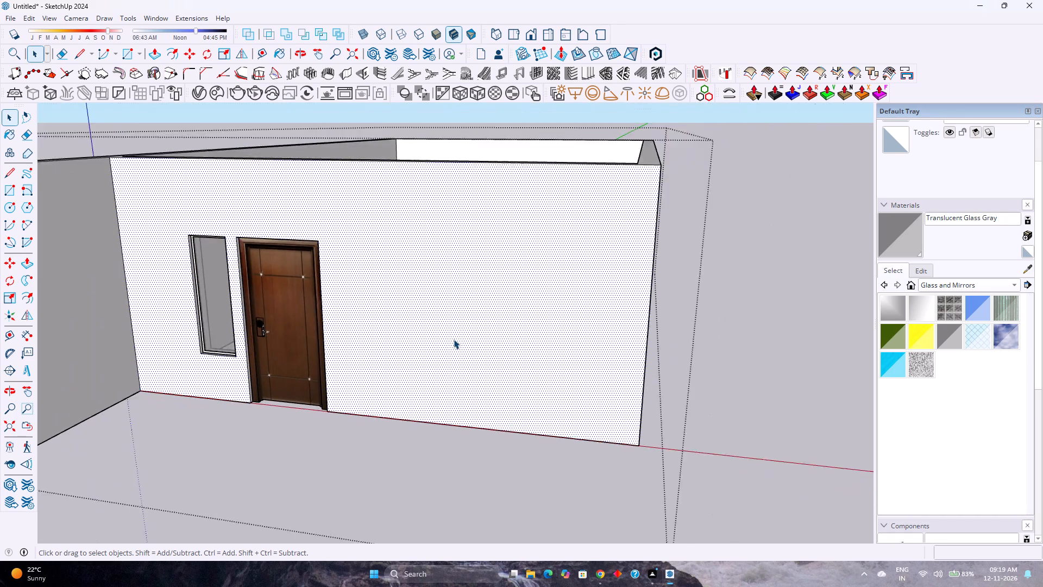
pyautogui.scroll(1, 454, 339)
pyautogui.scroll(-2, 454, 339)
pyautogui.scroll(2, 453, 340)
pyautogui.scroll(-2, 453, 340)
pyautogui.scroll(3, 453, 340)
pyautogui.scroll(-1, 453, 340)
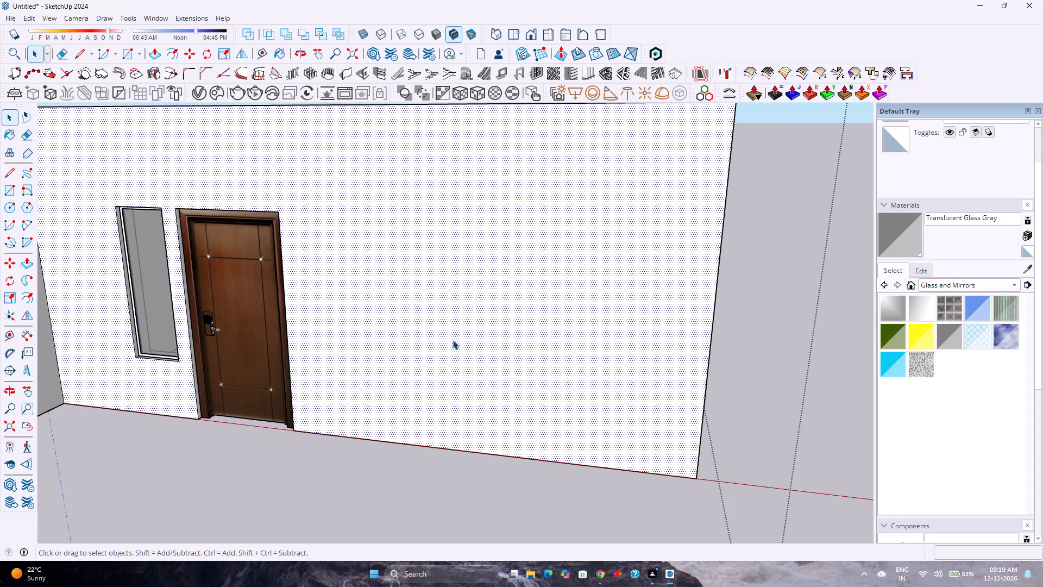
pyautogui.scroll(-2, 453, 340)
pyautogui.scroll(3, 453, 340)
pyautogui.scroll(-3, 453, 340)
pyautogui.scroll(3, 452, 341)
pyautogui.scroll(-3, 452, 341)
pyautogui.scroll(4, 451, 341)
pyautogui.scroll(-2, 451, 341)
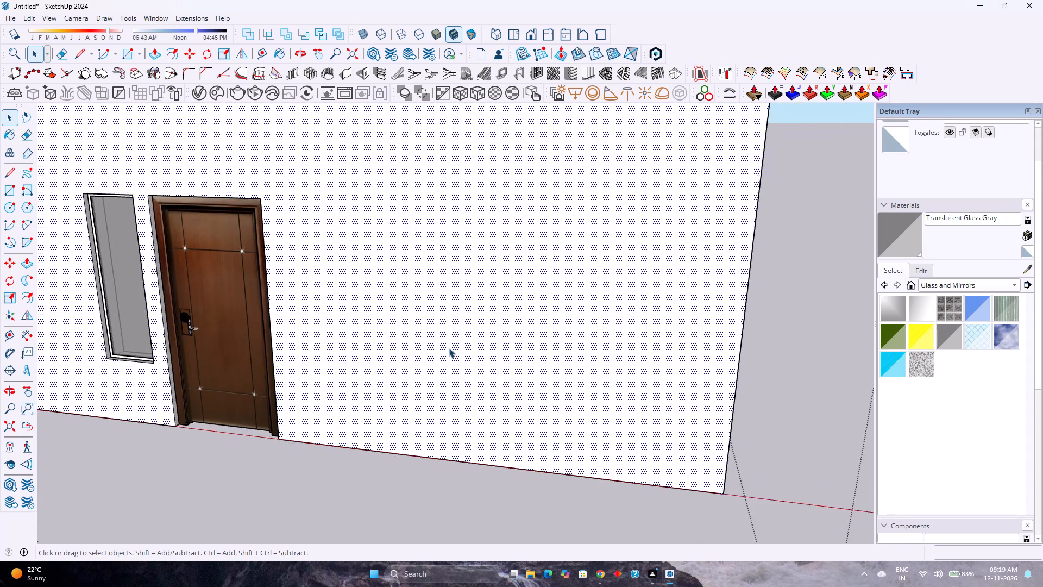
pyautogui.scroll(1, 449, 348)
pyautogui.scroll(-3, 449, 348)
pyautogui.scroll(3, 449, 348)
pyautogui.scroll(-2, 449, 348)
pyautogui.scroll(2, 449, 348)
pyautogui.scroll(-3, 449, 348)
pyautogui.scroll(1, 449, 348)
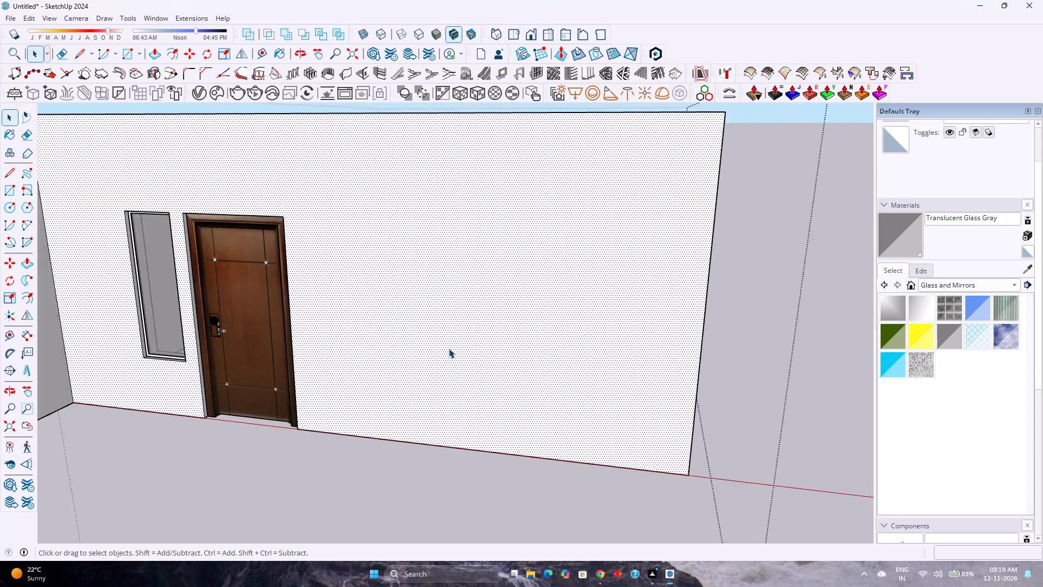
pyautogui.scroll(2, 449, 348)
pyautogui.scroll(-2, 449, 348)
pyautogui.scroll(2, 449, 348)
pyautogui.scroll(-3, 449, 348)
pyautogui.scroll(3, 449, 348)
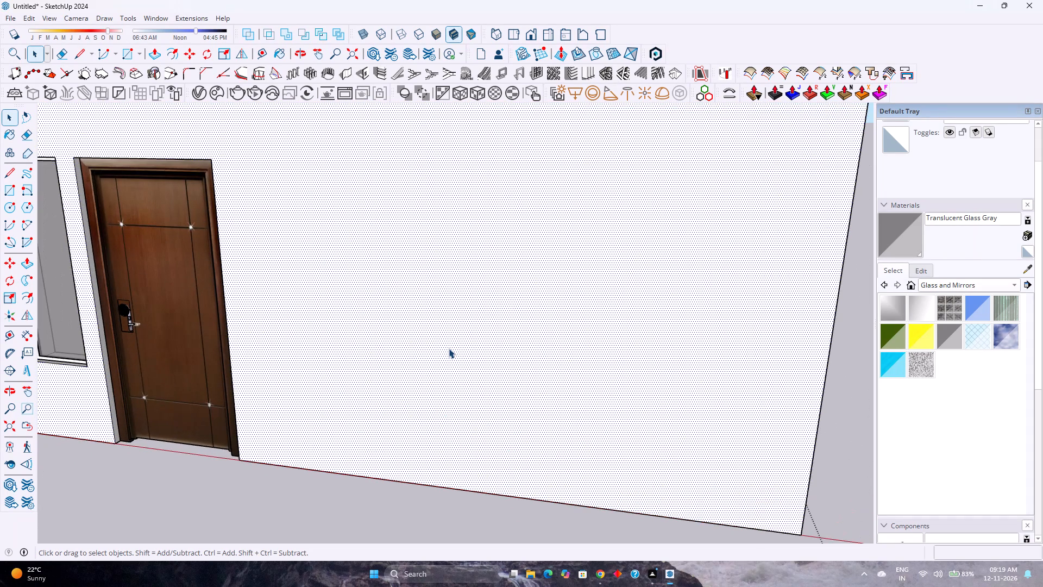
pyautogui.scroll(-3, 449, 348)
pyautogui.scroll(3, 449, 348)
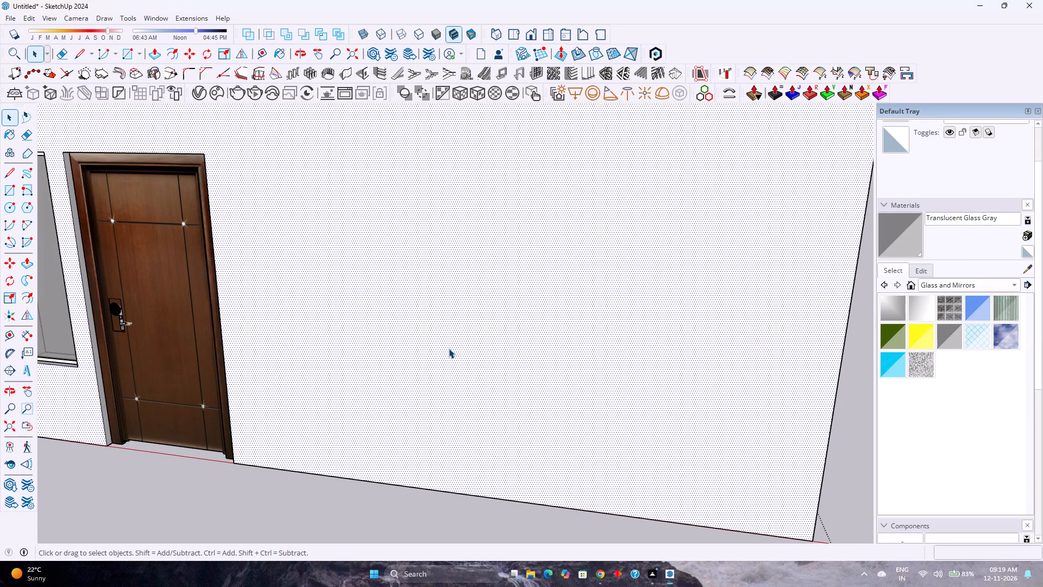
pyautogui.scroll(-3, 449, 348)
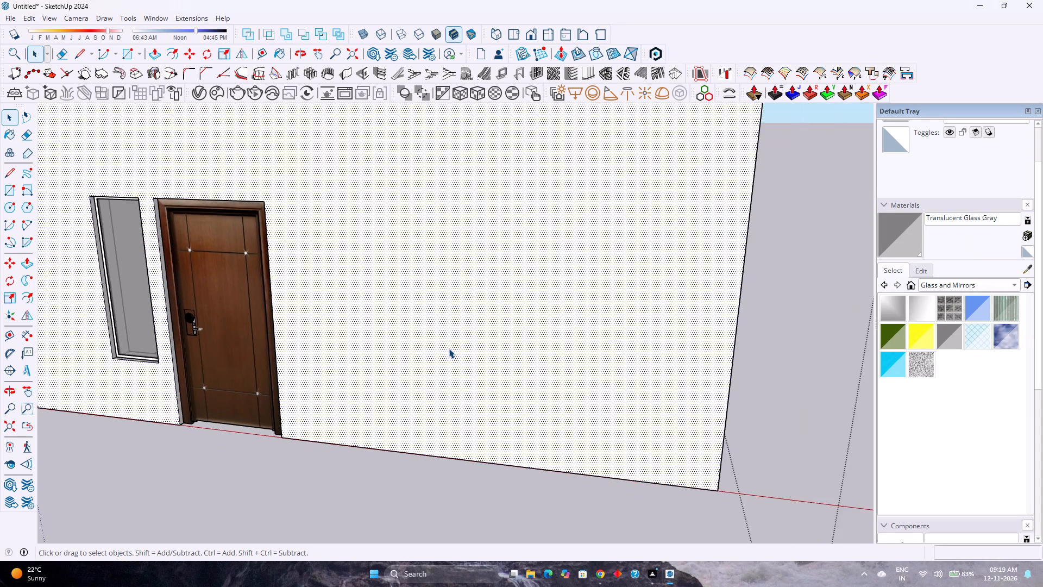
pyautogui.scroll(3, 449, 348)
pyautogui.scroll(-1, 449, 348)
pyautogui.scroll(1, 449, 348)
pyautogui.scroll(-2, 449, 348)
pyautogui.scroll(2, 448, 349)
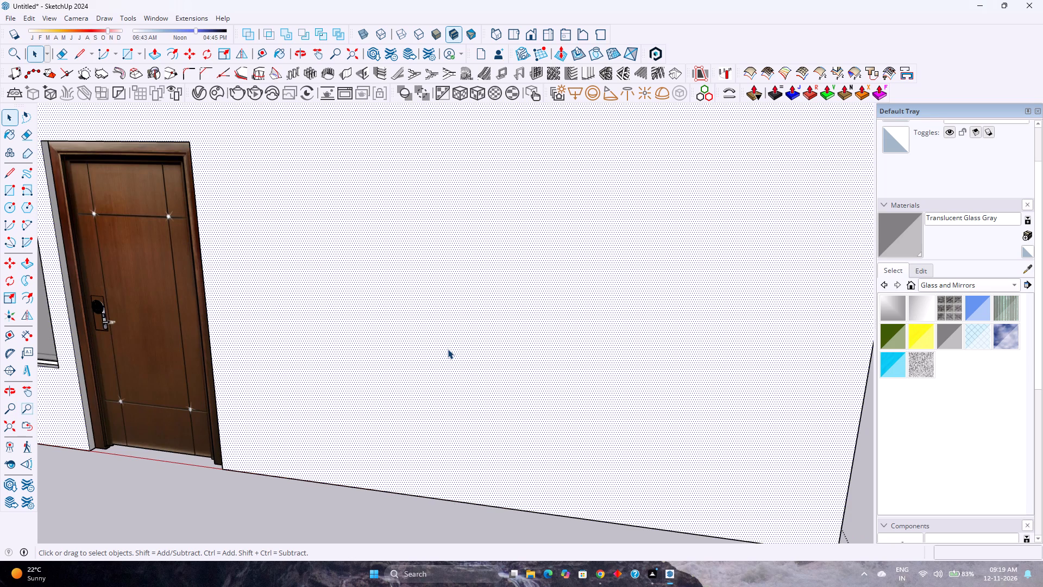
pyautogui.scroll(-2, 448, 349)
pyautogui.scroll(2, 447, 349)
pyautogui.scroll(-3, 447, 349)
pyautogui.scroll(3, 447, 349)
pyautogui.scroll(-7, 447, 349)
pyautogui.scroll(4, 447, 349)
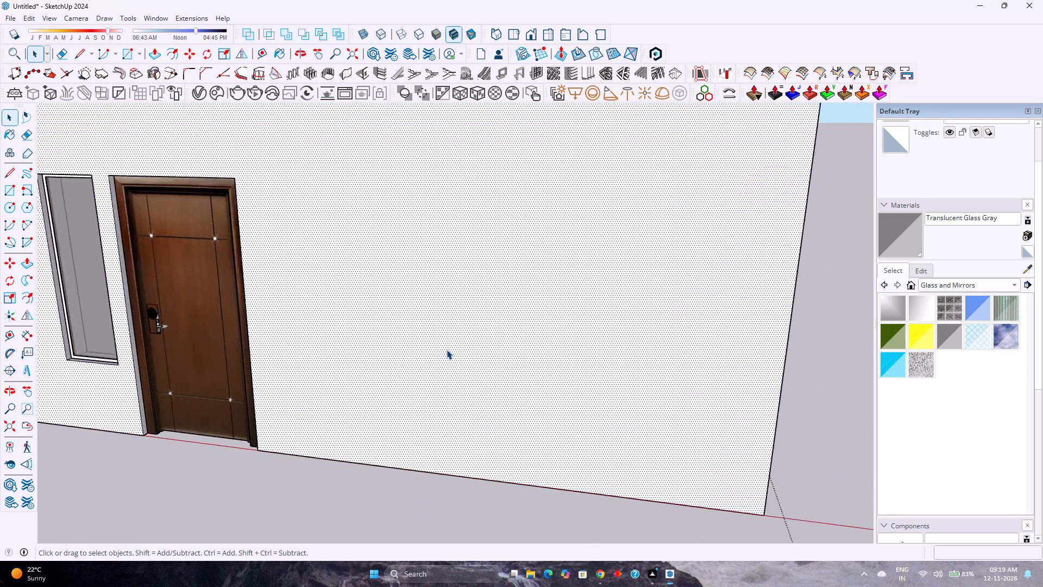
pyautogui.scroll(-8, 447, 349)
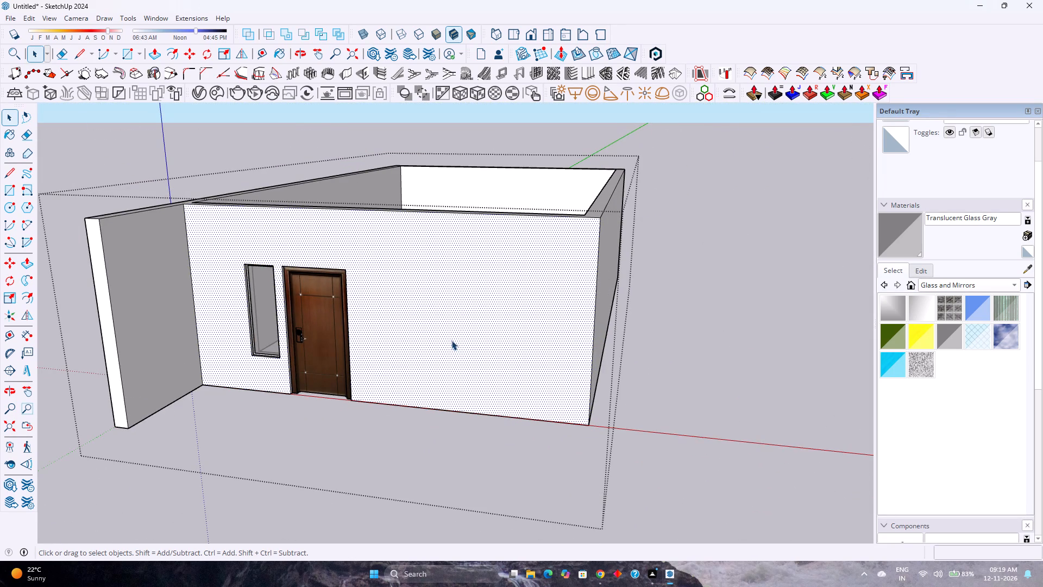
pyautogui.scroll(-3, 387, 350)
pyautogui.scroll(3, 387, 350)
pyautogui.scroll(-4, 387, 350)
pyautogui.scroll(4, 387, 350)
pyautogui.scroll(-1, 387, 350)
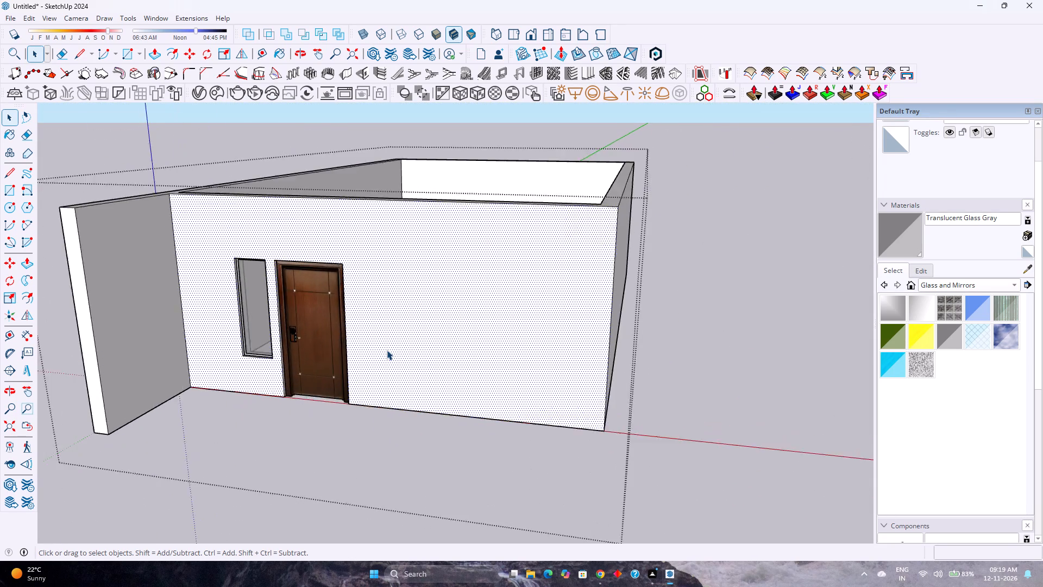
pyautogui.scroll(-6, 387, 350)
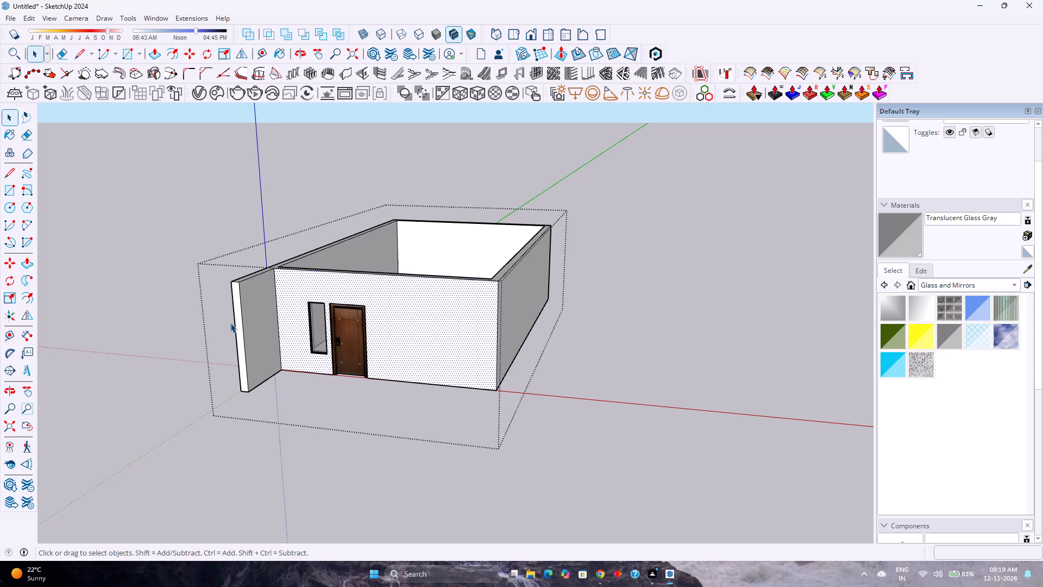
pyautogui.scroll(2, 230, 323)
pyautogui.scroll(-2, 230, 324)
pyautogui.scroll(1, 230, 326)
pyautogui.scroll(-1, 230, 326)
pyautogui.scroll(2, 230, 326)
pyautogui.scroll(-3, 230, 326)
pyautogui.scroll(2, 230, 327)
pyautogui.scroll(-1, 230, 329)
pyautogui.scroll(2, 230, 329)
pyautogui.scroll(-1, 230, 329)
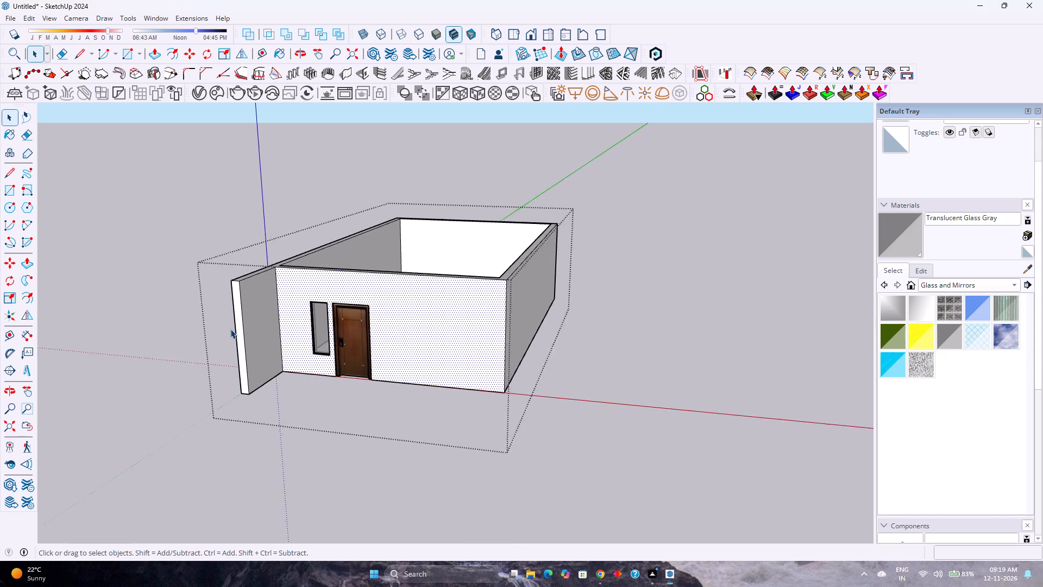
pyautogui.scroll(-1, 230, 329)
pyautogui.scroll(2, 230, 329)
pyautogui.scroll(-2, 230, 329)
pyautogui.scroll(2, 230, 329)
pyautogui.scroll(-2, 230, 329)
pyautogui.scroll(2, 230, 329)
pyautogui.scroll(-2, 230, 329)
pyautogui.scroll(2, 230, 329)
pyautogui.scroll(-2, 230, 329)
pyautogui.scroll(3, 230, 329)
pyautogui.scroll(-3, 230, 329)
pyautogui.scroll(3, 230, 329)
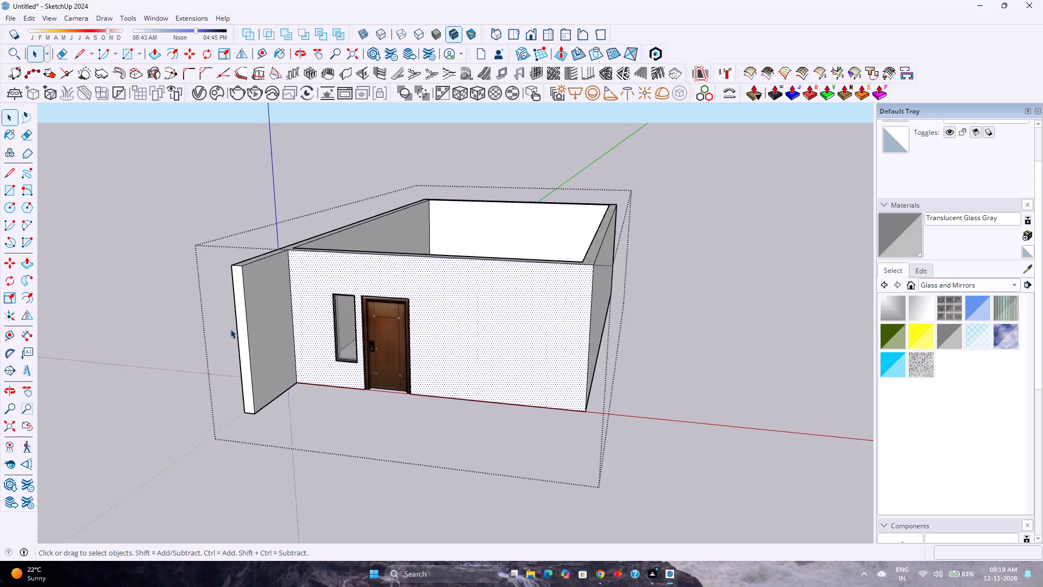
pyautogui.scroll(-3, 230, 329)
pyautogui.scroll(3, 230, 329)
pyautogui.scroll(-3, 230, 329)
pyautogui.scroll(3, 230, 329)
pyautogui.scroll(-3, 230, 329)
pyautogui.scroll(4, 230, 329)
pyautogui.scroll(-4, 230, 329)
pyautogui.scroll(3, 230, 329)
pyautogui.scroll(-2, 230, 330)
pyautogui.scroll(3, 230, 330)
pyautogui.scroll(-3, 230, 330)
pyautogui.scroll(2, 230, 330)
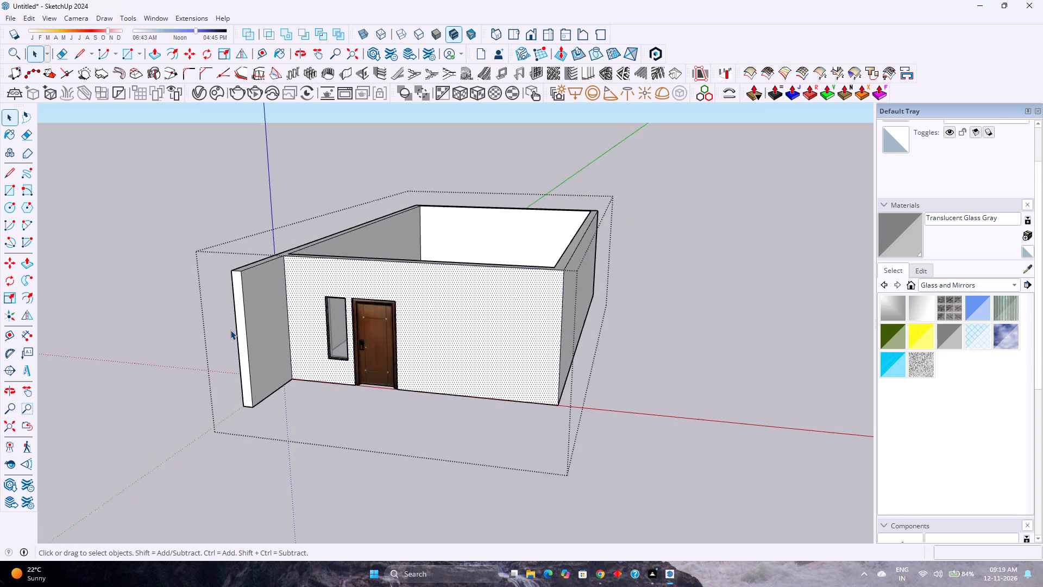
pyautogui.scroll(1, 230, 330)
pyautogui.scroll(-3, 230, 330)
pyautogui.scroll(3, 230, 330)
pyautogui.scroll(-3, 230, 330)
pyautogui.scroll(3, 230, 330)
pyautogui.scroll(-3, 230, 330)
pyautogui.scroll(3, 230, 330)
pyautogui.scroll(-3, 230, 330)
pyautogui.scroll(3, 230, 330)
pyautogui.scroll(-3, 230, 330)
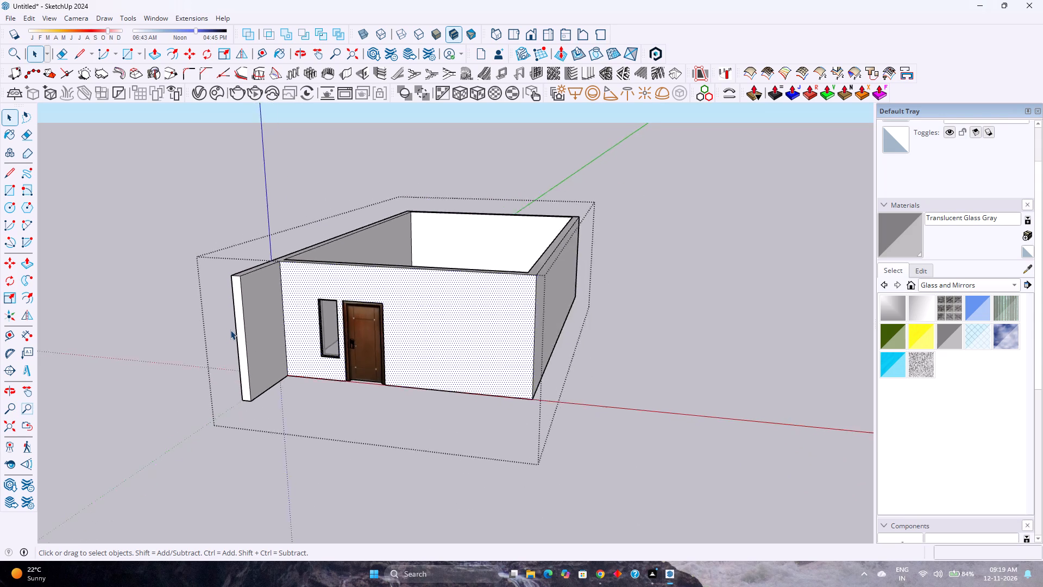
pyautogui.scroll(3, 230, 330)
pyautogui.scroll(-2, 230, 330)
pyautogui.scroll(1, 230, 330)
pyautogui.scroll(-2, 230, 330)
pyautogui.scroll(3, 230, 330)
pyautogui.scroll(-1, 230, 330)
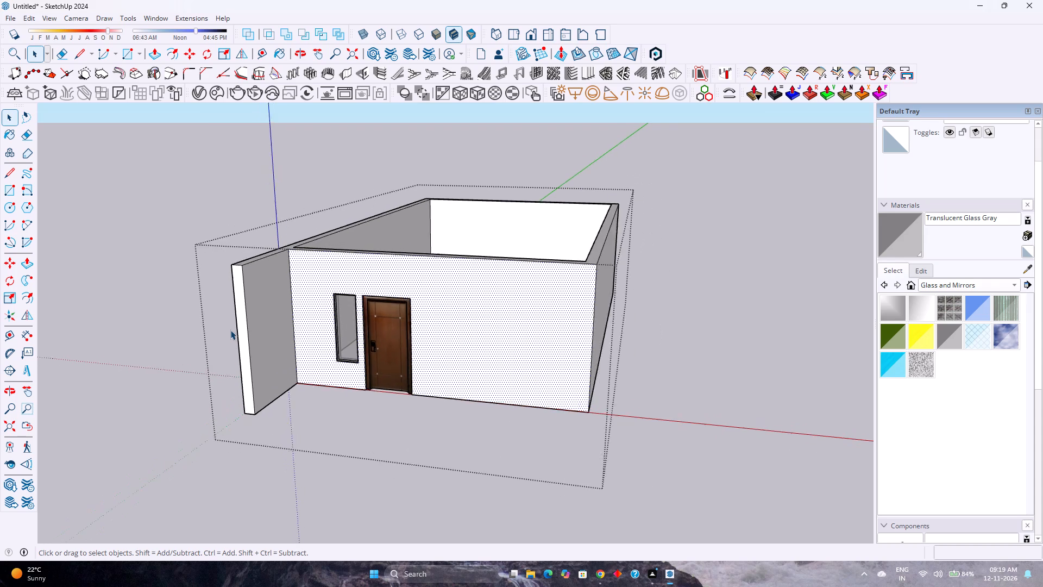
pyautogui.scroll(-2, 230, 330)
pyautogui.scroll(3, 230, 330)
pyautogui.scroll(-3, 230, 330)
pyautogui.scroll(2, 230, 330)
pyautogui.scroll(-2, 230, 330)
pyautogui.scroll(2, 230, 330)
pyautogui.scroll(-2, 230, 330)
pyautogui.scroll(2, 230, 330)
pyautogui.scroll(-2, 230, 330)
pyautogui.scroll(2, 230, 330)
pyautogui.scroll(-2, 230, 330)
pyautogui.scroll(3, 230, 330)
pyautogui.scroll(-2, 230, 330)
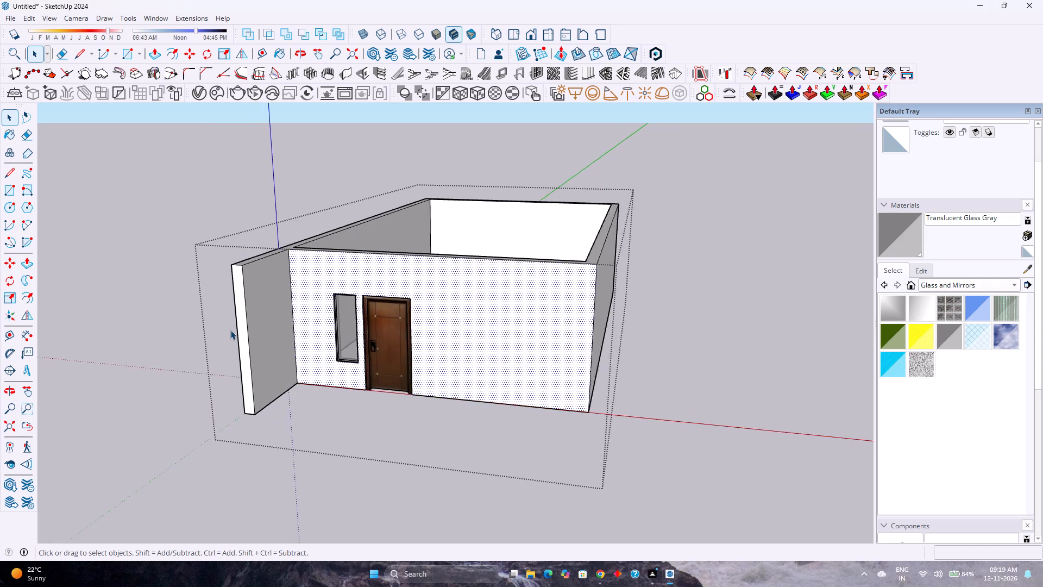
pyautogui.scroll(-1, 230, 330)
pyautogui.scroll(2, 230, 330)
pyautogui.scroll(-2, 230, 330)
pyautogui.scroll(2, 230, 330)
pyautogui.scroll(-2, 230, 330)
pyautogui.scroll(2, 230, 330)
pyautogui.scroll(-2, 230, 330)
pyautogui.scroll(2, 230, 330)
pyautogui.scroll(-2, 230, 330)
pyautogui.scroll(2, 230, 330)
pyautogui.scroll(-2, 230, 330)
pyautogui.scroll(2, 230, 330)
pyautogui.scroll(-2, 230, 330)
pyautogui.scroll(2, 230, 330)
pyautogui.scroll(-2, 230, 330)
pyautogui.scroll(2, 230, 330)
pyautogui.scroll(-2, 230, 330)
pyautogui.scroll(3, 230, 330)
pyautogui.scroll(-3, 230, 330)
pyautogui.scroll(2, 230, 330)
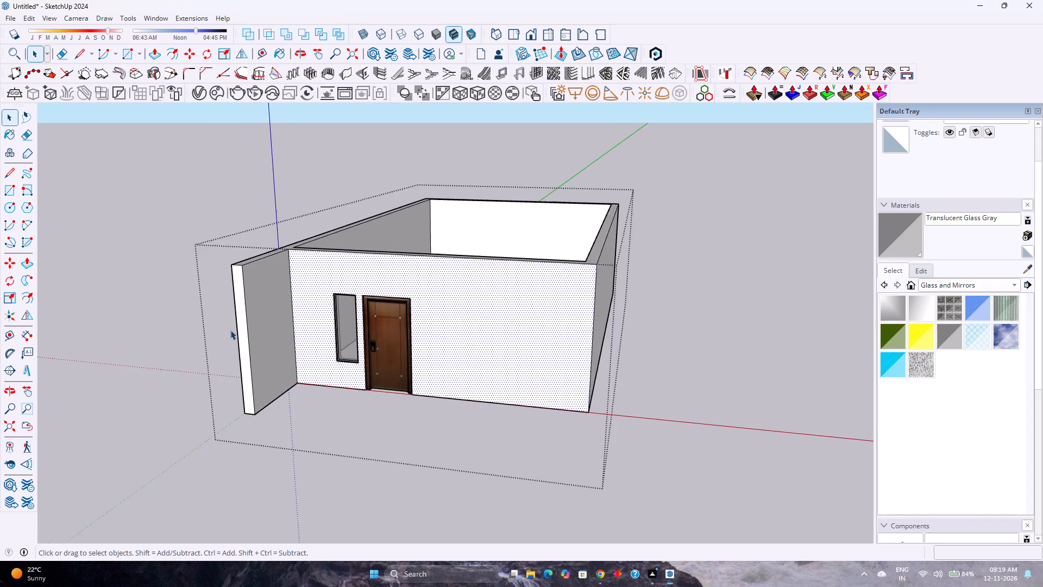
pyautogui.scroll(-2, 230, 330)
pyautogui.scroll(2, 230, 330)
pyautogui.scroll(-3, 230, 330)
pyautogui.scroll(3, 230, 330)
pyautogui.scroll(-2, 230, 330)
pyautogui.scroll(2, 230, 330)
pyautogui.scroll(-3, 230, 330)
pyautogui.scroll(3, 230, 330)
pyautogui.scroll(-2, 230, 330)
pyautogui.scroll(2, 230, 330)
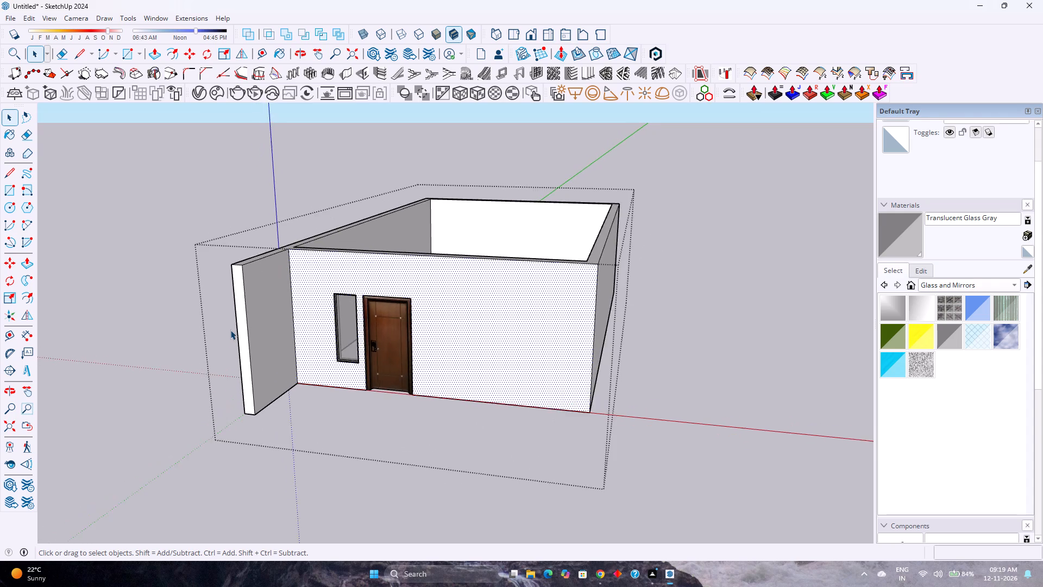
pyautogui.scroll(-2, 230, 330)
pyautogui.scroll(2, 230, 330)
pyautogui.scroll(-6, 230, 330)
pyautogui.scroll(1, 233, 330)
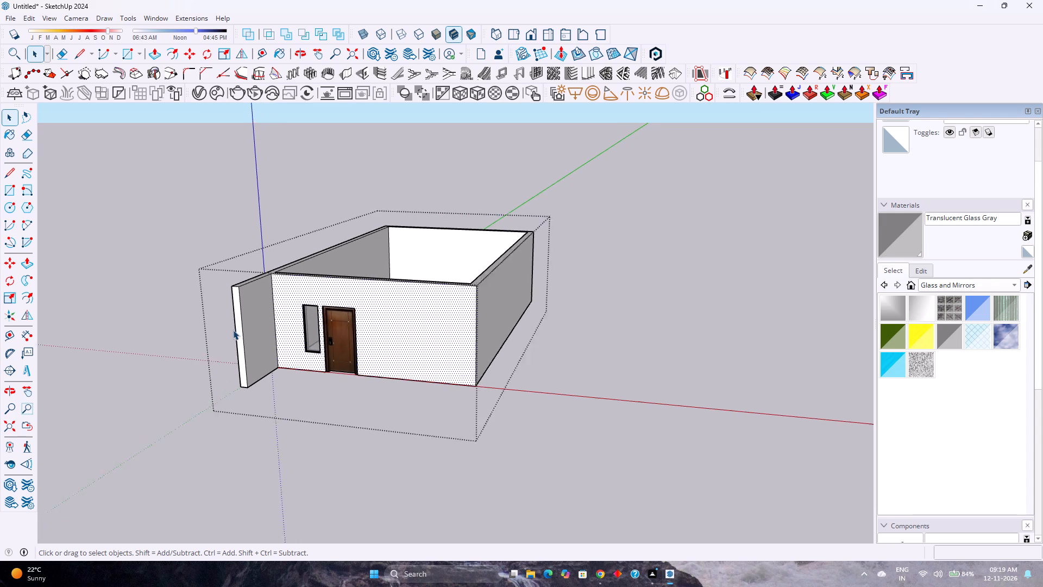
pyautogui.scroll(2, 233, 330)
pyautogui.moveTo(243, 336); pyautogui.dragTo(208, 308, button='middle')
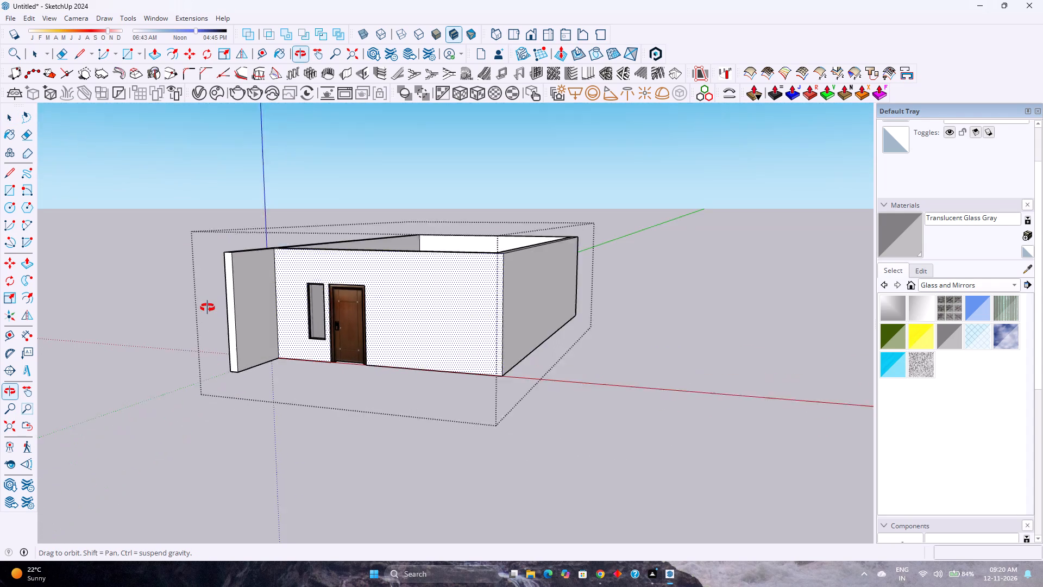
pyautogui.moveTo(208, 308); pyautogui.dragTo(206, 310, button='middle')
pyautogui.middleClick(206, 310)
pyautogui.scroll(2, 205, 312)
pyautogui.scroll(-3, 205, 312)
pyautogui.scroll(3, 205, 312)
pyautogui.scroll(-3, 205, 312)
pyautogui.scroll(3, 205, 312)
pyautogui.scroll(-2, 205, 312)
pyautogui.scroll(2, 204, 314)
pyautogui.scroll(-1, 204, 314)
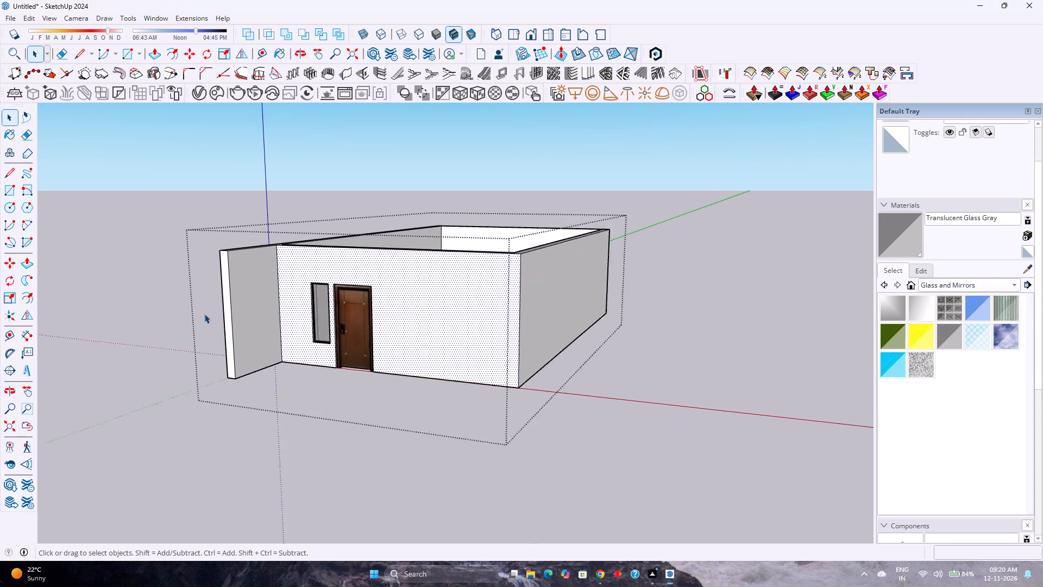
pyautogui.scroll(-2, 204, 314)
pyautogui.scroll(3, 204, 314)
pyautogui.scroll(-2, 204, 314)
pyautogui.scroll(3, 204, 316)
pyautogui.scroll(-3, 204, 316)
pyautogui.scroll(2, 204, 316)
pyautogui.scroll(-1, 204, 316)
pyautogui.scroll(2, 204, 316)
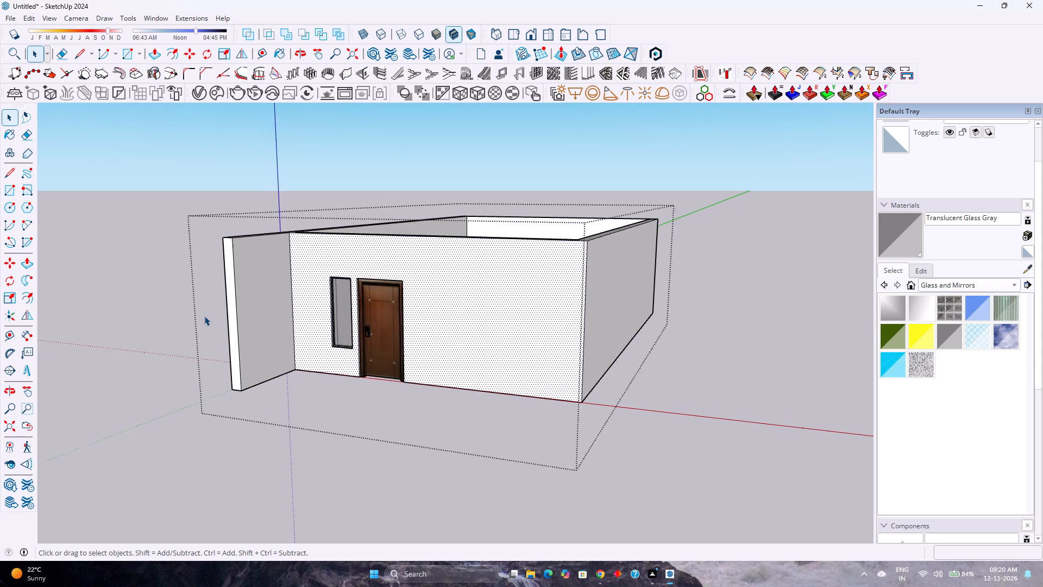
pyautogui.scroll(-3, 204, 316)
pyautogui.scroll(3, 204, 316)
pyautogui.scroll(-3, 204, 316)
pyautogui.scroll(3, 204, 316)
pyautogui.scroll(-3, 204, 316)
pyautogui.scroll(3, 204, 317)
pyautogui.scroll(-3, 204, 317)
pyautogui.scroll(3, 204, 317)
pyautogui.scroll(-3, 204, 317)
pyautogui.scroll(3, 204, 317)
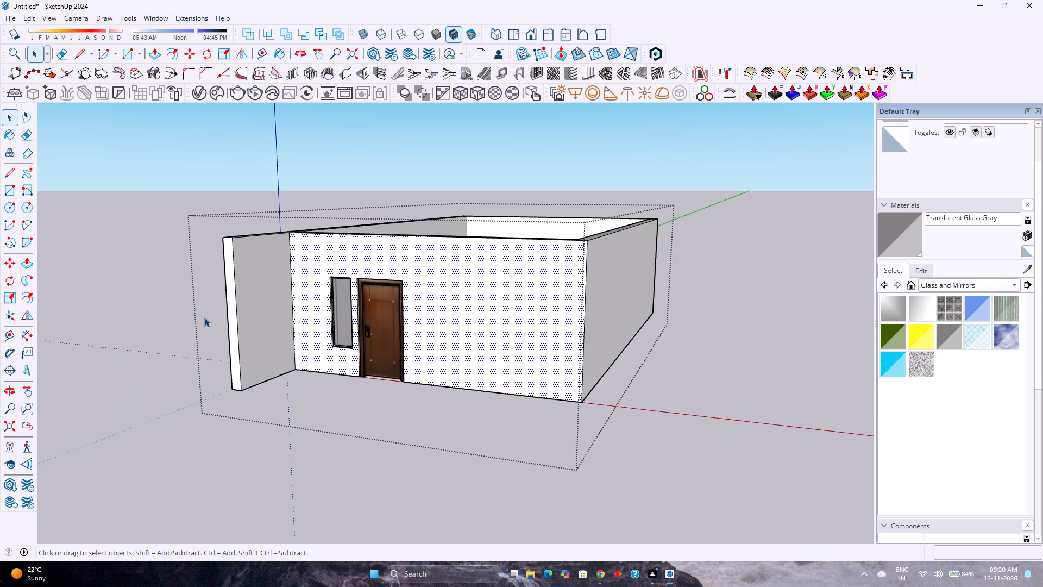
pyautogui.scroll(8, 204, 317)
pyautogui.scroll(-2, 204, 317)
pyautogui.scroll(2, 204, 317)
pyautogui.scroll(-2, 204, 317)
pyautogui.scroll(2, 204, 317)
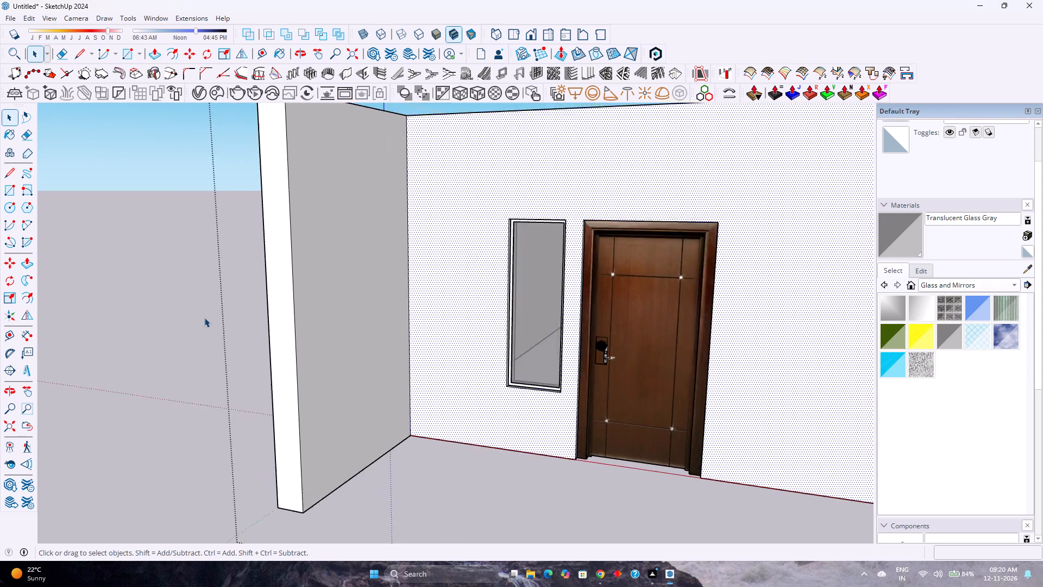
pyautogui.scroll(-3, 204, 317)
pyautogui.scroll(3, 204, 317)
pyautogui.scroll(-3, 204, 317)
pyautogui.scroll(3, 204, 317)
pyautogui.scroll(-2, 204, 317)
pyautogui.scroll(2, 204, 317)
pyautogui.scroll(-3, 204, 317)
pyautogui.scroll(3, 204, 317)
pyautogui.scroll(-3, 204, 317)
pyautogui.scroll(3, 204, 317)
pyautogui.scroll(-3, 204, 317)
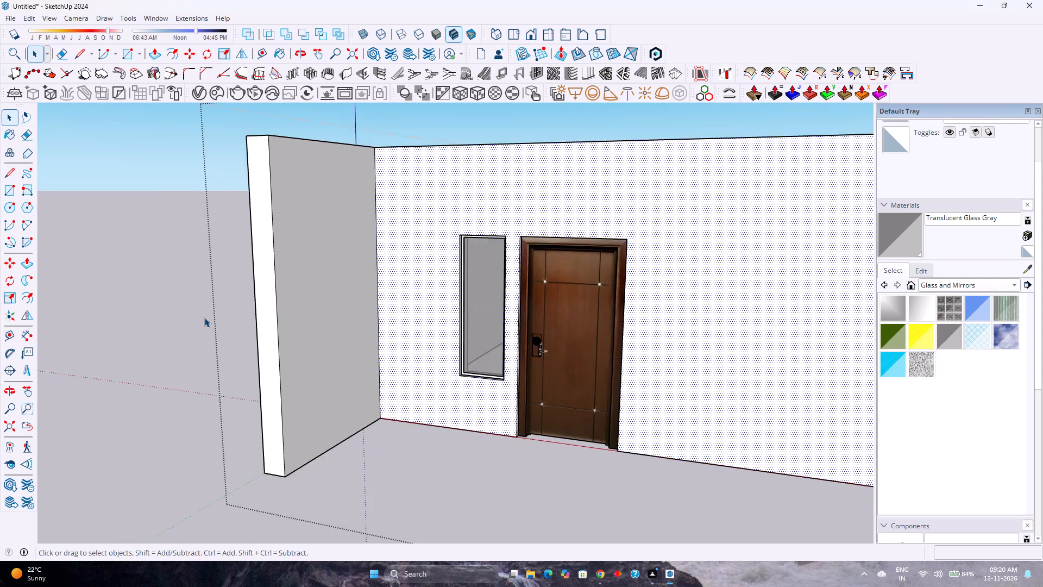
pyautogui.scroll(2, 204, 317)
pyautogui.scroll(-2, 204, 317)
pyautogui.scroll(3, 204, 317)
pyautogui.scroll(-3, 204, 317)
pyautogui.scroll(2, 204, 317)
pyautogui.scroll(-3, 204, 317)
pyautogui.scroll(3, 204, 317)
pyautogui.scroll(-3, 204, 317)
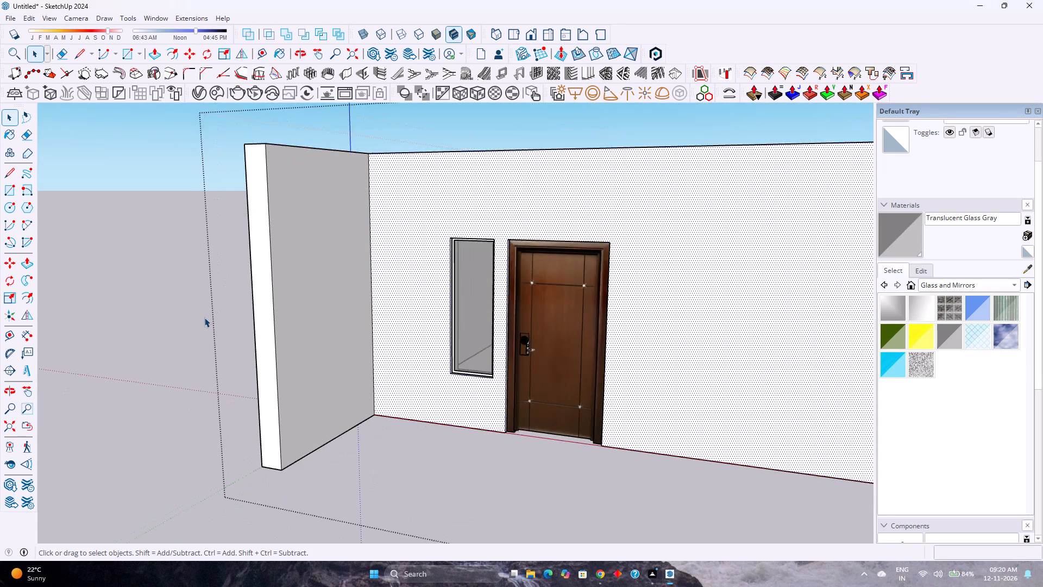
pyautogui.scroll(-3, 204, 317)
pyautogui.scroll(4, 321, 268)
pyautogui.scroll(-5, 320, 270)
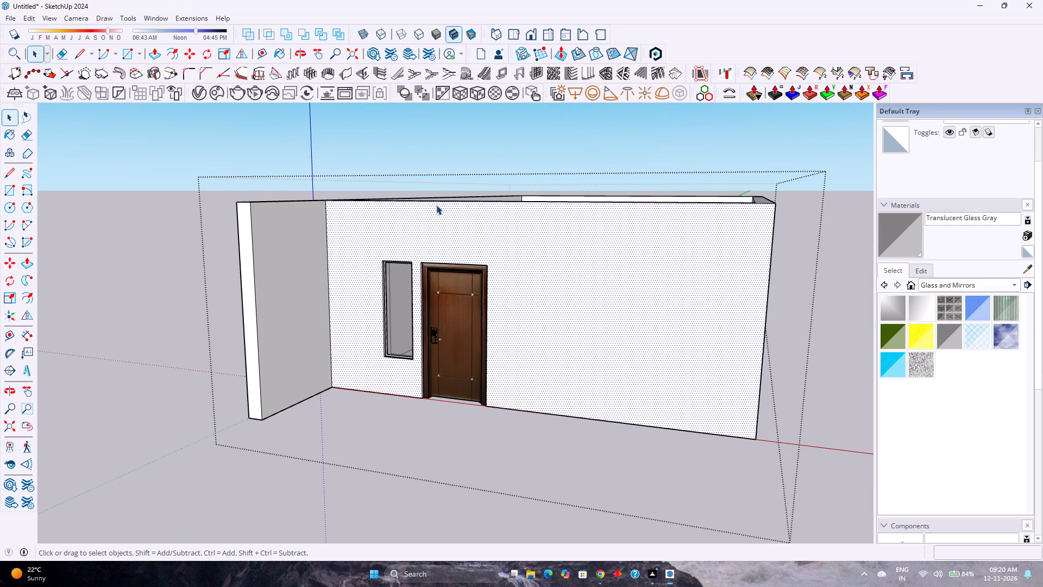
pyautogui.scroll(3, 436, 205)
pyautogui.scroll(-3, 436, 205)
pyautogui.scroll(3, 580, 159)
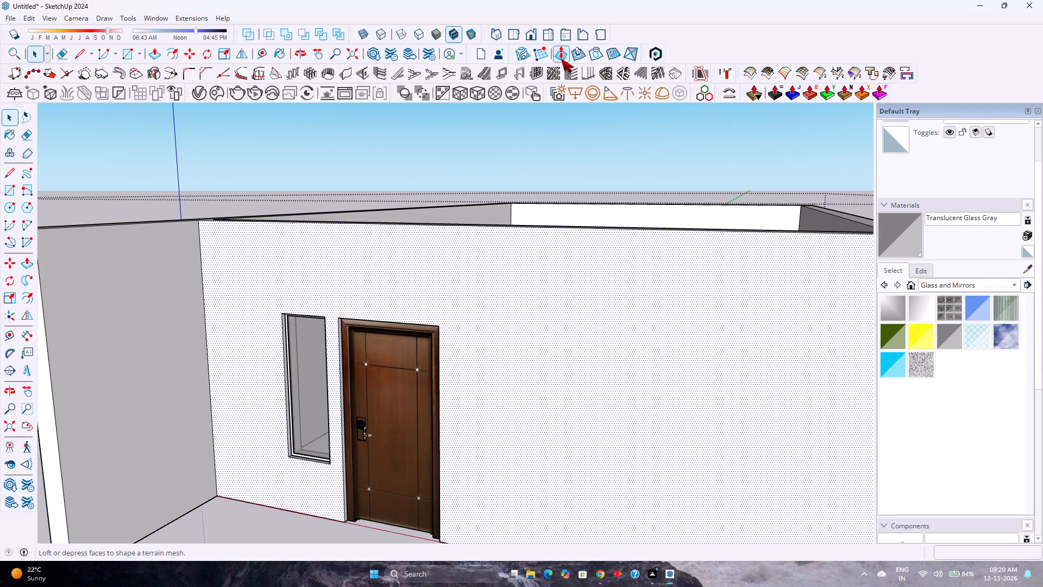
# Switch to the standard front view and examine the door and window placement in the front wall.
pyautogui.click(534, 37)
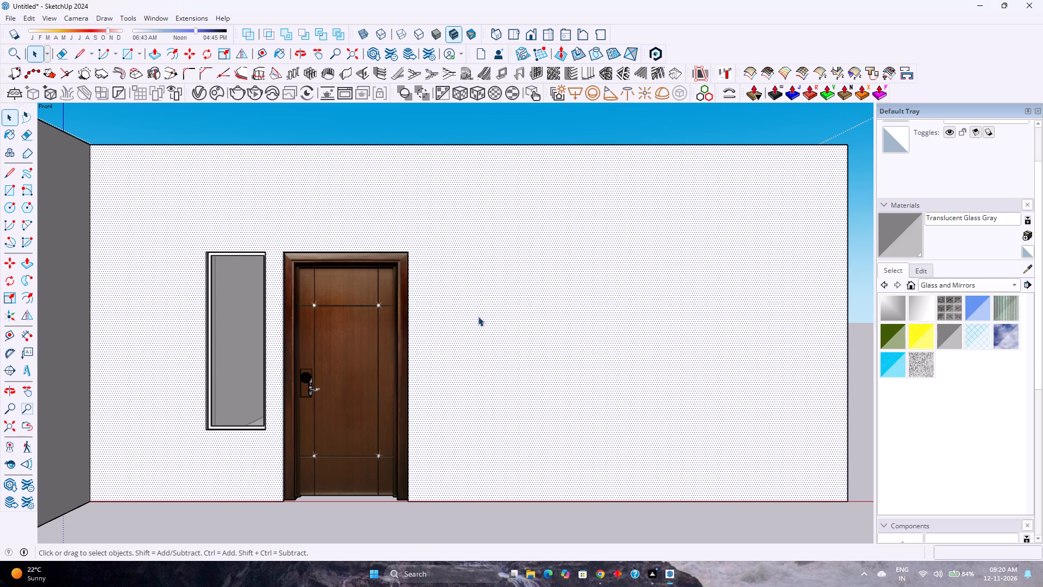
pyautogui.scroll(-8, 467, 311)
pyautogui.scroll(4, 471, 317)
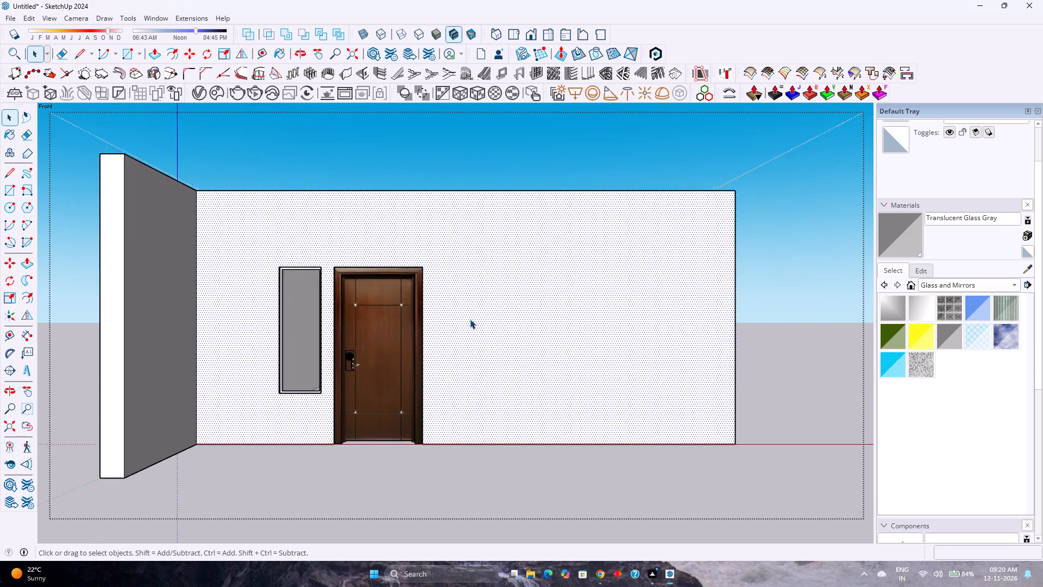
pyautogui.moveTo(467, 322); pyautogui.dragTo(406, 382, button='middle')
pyautogui.middleClick(406, 382)
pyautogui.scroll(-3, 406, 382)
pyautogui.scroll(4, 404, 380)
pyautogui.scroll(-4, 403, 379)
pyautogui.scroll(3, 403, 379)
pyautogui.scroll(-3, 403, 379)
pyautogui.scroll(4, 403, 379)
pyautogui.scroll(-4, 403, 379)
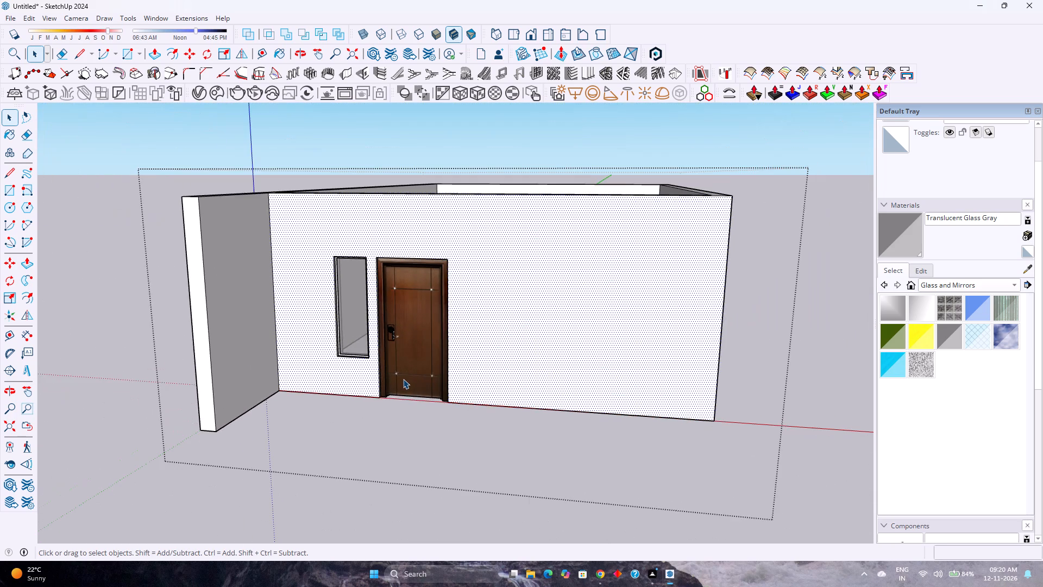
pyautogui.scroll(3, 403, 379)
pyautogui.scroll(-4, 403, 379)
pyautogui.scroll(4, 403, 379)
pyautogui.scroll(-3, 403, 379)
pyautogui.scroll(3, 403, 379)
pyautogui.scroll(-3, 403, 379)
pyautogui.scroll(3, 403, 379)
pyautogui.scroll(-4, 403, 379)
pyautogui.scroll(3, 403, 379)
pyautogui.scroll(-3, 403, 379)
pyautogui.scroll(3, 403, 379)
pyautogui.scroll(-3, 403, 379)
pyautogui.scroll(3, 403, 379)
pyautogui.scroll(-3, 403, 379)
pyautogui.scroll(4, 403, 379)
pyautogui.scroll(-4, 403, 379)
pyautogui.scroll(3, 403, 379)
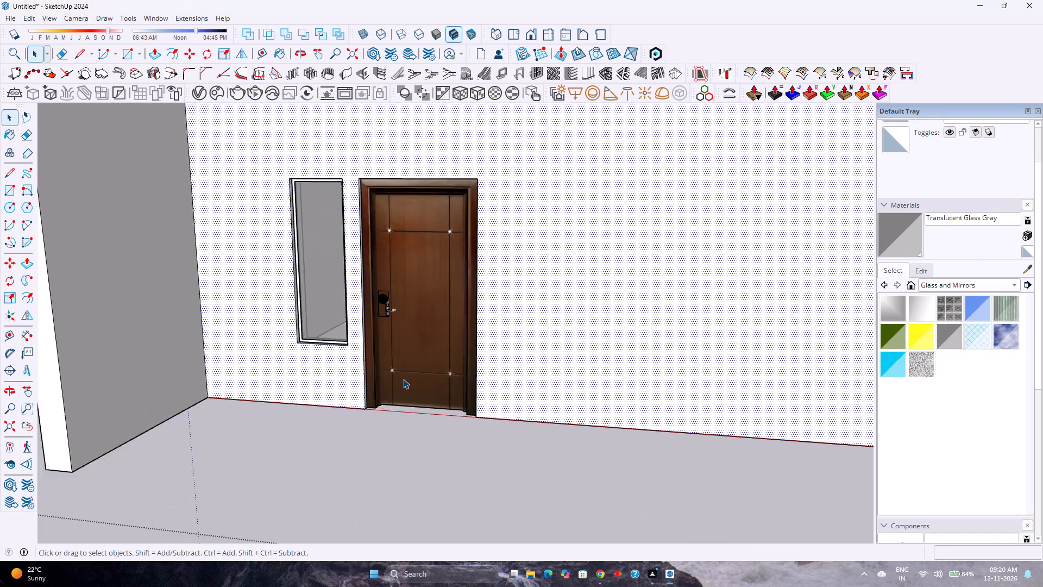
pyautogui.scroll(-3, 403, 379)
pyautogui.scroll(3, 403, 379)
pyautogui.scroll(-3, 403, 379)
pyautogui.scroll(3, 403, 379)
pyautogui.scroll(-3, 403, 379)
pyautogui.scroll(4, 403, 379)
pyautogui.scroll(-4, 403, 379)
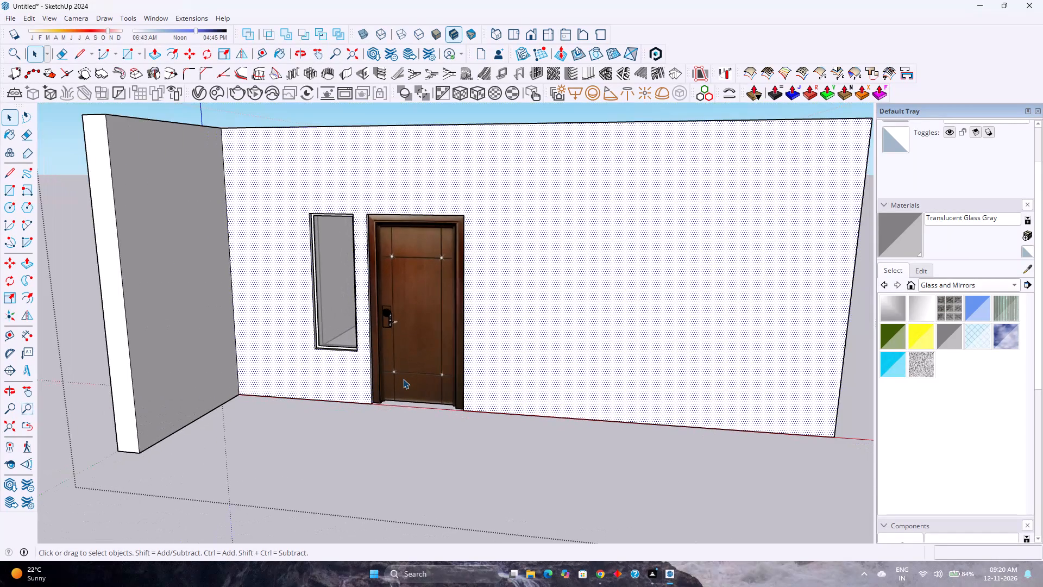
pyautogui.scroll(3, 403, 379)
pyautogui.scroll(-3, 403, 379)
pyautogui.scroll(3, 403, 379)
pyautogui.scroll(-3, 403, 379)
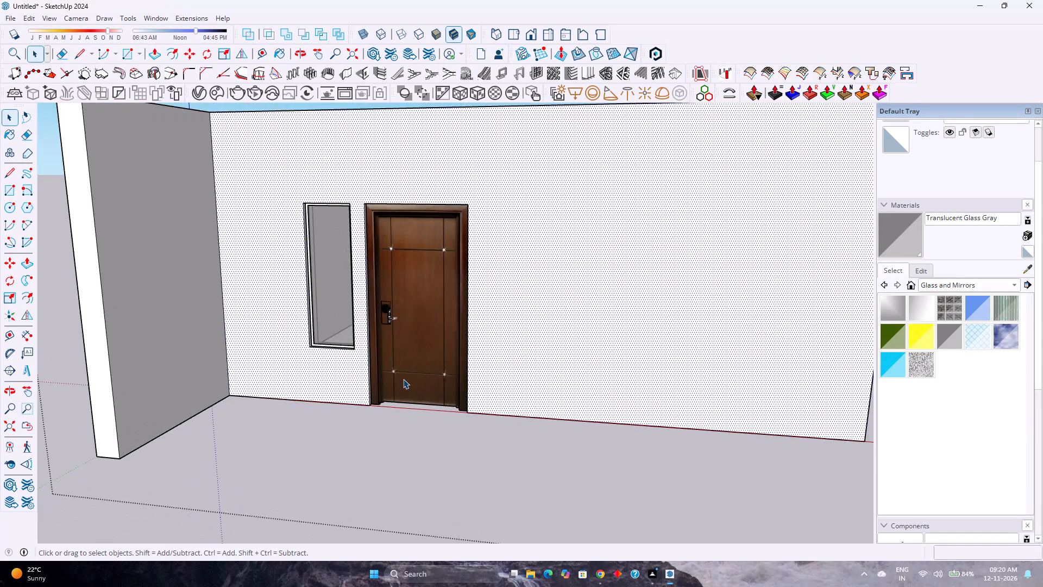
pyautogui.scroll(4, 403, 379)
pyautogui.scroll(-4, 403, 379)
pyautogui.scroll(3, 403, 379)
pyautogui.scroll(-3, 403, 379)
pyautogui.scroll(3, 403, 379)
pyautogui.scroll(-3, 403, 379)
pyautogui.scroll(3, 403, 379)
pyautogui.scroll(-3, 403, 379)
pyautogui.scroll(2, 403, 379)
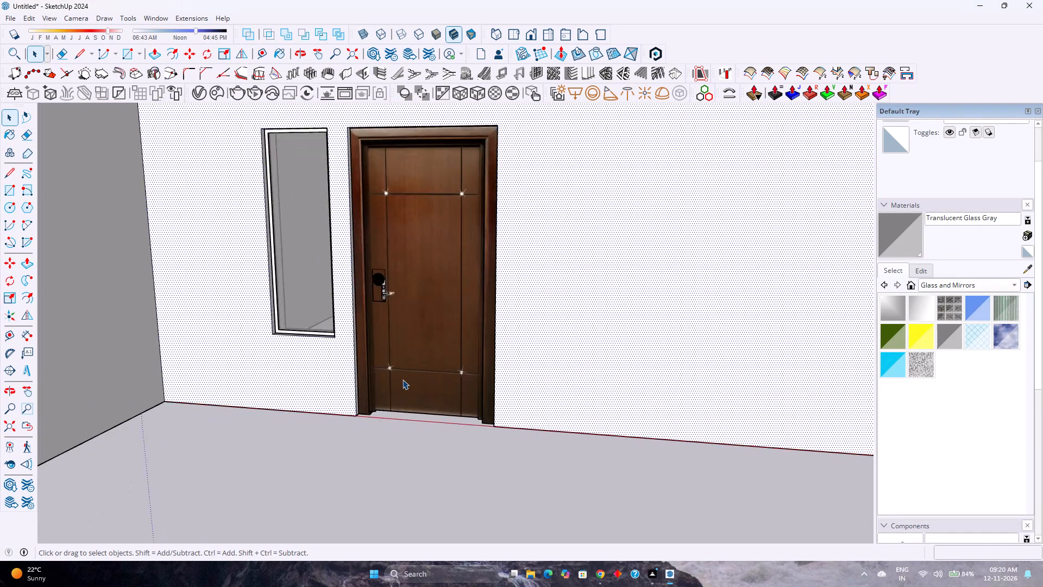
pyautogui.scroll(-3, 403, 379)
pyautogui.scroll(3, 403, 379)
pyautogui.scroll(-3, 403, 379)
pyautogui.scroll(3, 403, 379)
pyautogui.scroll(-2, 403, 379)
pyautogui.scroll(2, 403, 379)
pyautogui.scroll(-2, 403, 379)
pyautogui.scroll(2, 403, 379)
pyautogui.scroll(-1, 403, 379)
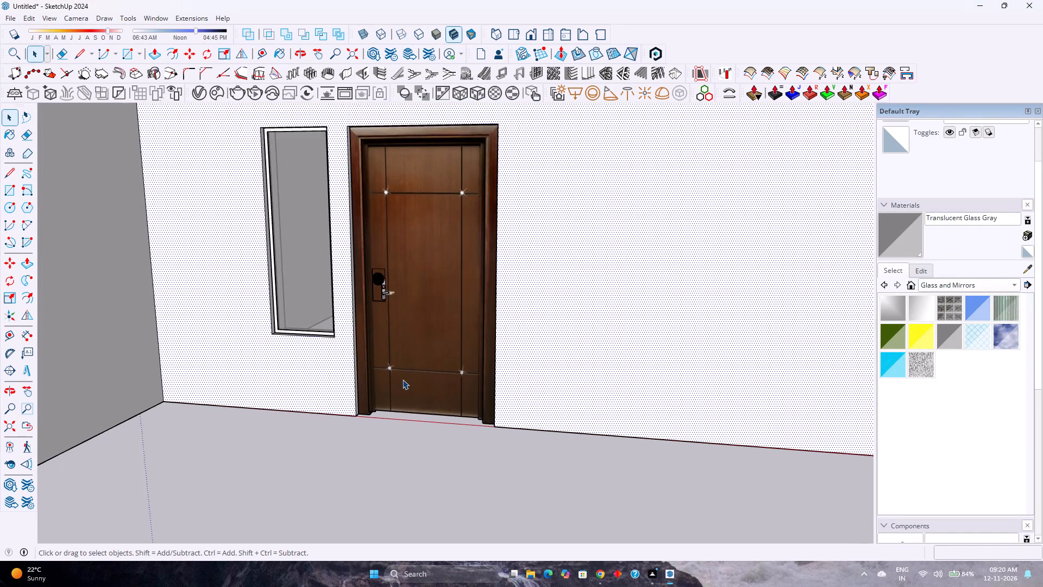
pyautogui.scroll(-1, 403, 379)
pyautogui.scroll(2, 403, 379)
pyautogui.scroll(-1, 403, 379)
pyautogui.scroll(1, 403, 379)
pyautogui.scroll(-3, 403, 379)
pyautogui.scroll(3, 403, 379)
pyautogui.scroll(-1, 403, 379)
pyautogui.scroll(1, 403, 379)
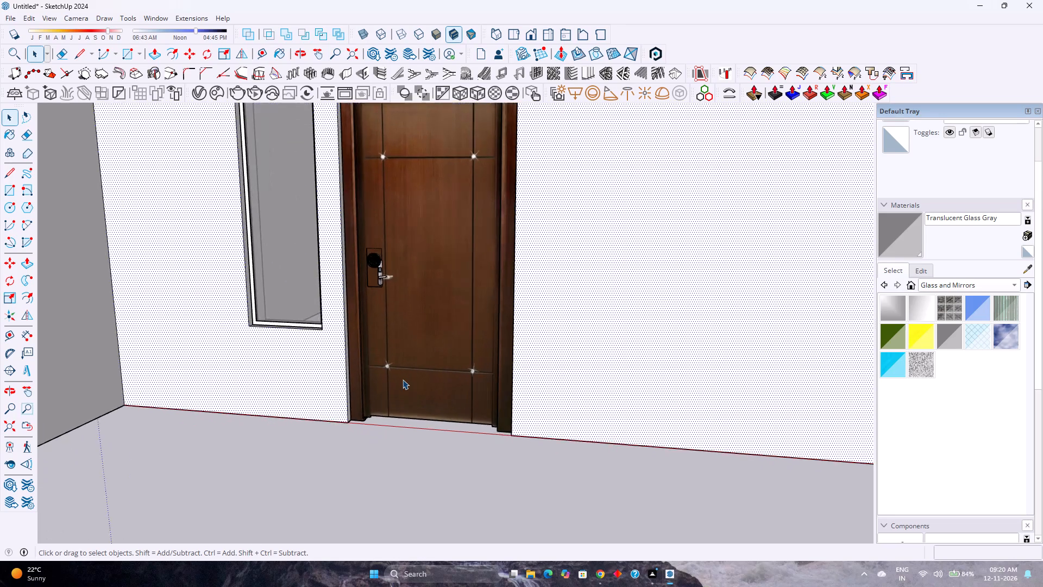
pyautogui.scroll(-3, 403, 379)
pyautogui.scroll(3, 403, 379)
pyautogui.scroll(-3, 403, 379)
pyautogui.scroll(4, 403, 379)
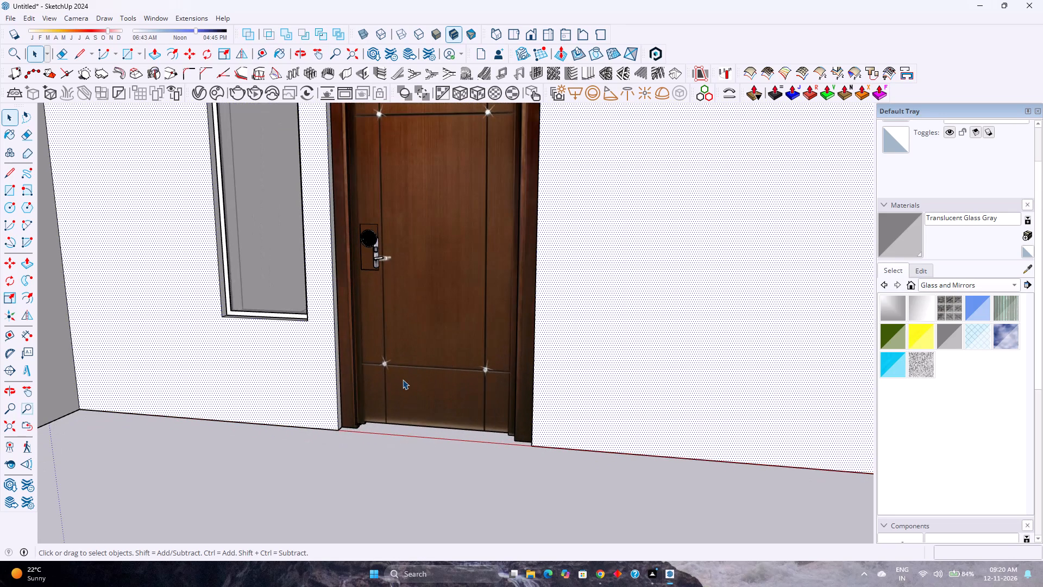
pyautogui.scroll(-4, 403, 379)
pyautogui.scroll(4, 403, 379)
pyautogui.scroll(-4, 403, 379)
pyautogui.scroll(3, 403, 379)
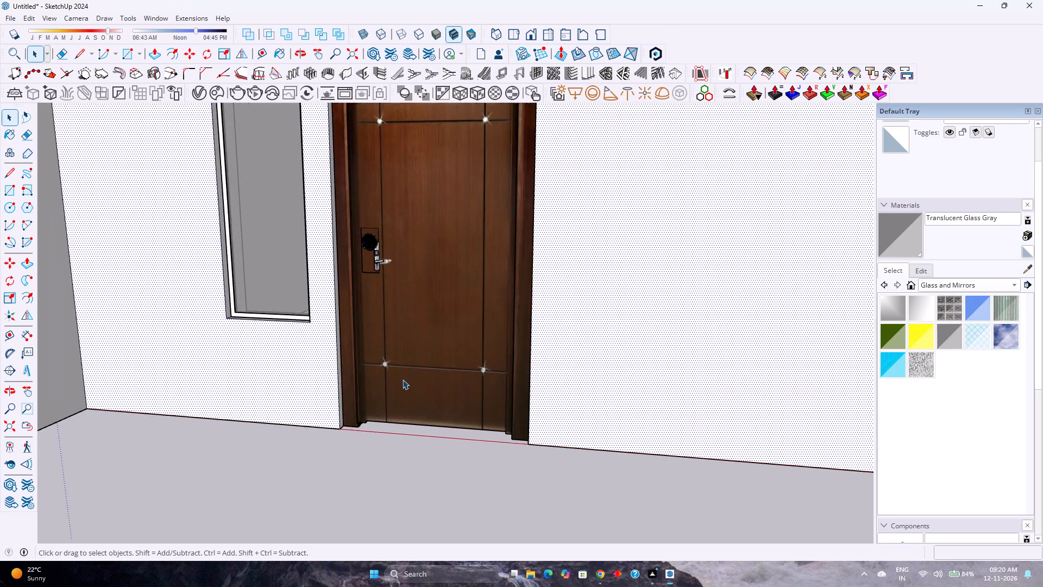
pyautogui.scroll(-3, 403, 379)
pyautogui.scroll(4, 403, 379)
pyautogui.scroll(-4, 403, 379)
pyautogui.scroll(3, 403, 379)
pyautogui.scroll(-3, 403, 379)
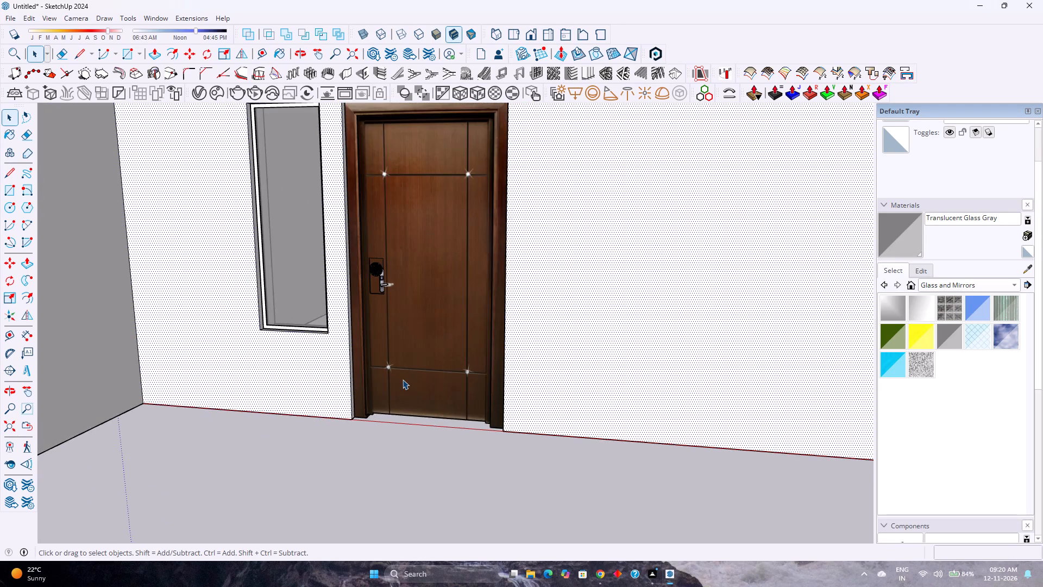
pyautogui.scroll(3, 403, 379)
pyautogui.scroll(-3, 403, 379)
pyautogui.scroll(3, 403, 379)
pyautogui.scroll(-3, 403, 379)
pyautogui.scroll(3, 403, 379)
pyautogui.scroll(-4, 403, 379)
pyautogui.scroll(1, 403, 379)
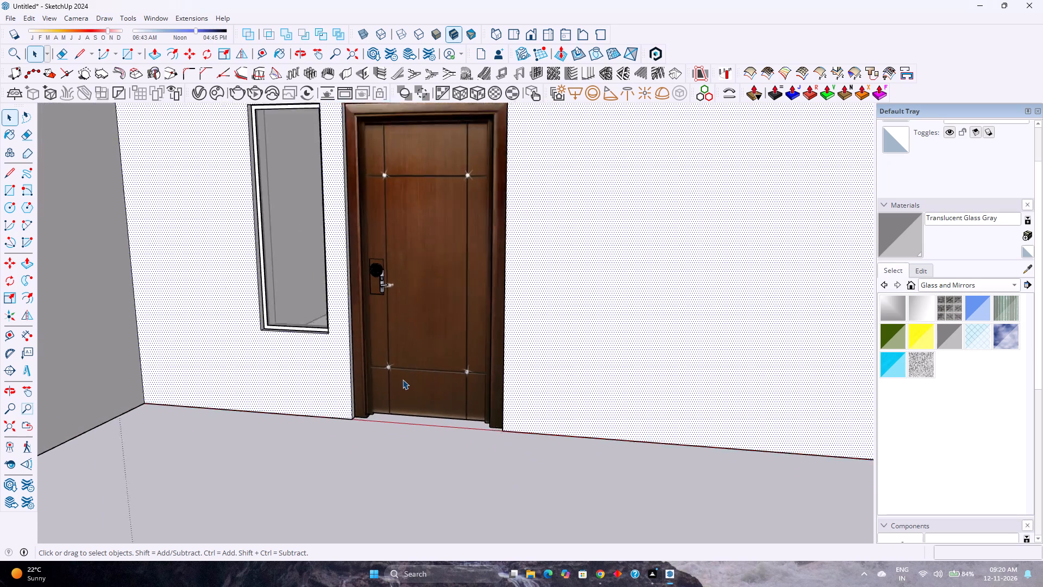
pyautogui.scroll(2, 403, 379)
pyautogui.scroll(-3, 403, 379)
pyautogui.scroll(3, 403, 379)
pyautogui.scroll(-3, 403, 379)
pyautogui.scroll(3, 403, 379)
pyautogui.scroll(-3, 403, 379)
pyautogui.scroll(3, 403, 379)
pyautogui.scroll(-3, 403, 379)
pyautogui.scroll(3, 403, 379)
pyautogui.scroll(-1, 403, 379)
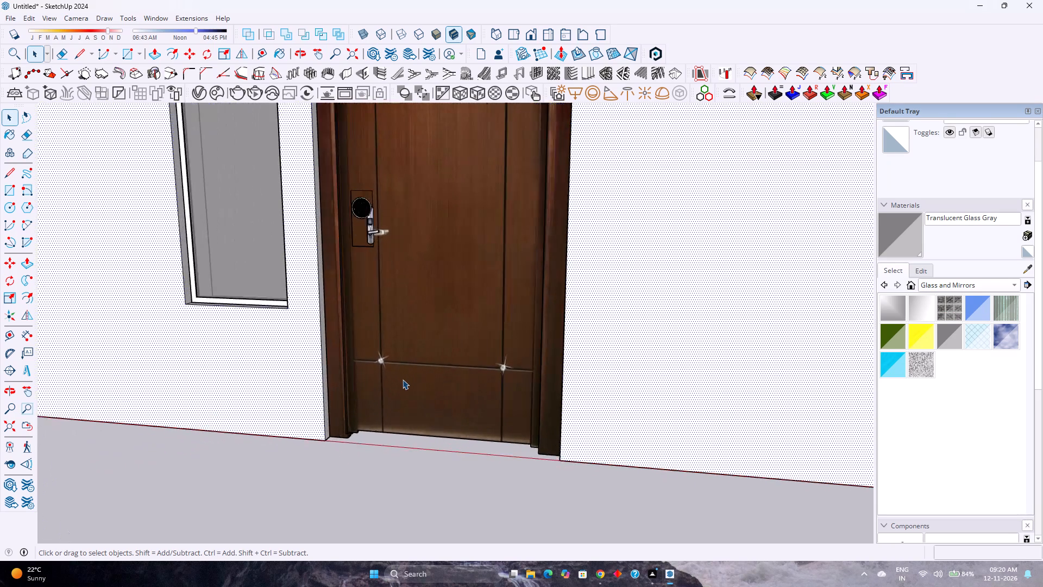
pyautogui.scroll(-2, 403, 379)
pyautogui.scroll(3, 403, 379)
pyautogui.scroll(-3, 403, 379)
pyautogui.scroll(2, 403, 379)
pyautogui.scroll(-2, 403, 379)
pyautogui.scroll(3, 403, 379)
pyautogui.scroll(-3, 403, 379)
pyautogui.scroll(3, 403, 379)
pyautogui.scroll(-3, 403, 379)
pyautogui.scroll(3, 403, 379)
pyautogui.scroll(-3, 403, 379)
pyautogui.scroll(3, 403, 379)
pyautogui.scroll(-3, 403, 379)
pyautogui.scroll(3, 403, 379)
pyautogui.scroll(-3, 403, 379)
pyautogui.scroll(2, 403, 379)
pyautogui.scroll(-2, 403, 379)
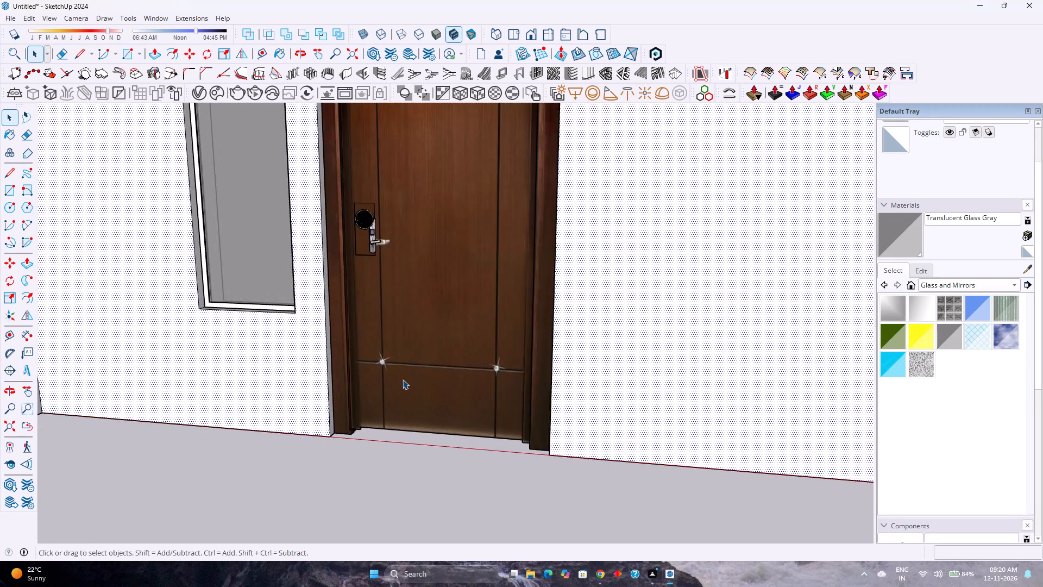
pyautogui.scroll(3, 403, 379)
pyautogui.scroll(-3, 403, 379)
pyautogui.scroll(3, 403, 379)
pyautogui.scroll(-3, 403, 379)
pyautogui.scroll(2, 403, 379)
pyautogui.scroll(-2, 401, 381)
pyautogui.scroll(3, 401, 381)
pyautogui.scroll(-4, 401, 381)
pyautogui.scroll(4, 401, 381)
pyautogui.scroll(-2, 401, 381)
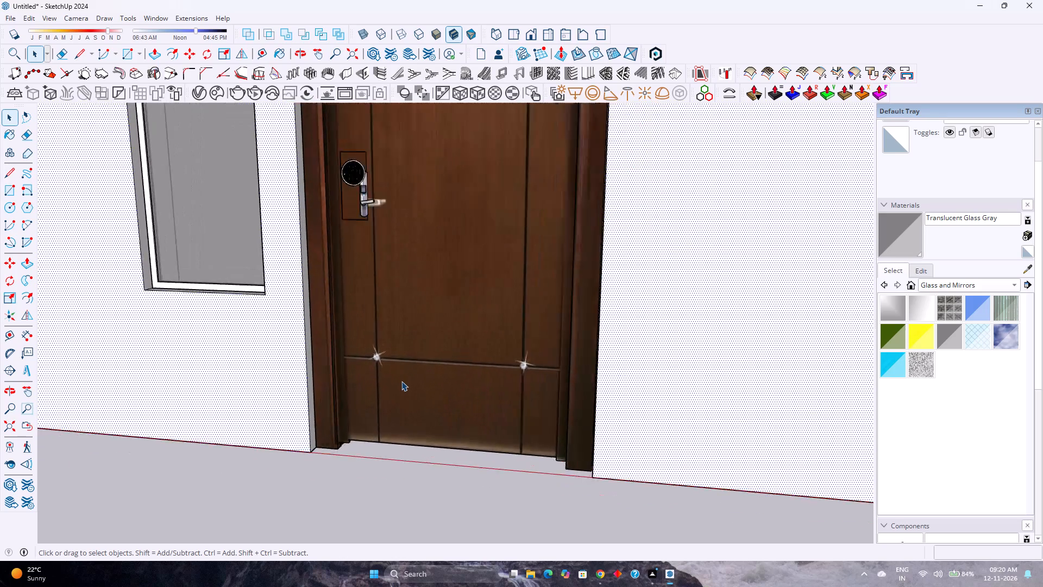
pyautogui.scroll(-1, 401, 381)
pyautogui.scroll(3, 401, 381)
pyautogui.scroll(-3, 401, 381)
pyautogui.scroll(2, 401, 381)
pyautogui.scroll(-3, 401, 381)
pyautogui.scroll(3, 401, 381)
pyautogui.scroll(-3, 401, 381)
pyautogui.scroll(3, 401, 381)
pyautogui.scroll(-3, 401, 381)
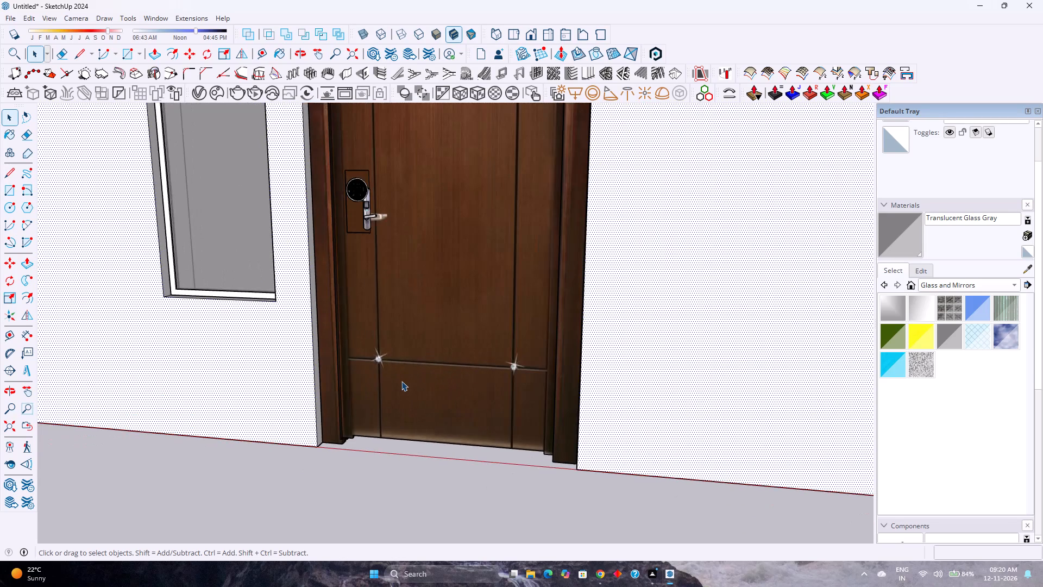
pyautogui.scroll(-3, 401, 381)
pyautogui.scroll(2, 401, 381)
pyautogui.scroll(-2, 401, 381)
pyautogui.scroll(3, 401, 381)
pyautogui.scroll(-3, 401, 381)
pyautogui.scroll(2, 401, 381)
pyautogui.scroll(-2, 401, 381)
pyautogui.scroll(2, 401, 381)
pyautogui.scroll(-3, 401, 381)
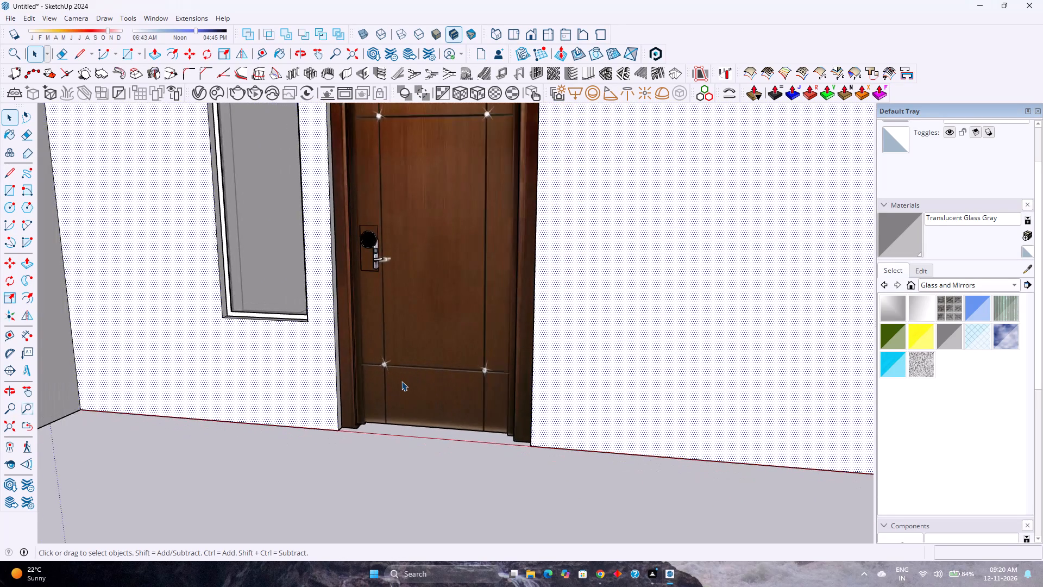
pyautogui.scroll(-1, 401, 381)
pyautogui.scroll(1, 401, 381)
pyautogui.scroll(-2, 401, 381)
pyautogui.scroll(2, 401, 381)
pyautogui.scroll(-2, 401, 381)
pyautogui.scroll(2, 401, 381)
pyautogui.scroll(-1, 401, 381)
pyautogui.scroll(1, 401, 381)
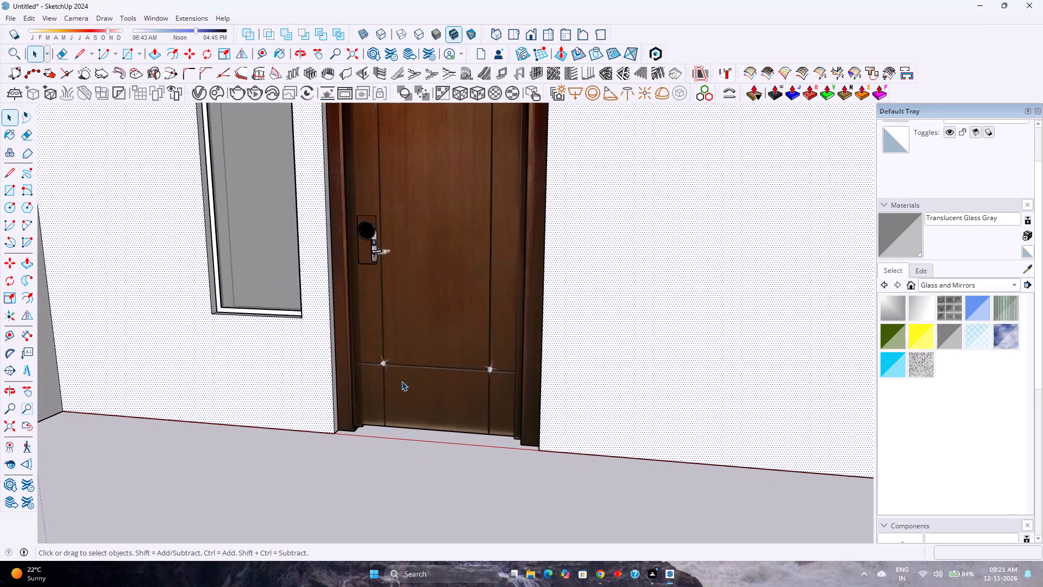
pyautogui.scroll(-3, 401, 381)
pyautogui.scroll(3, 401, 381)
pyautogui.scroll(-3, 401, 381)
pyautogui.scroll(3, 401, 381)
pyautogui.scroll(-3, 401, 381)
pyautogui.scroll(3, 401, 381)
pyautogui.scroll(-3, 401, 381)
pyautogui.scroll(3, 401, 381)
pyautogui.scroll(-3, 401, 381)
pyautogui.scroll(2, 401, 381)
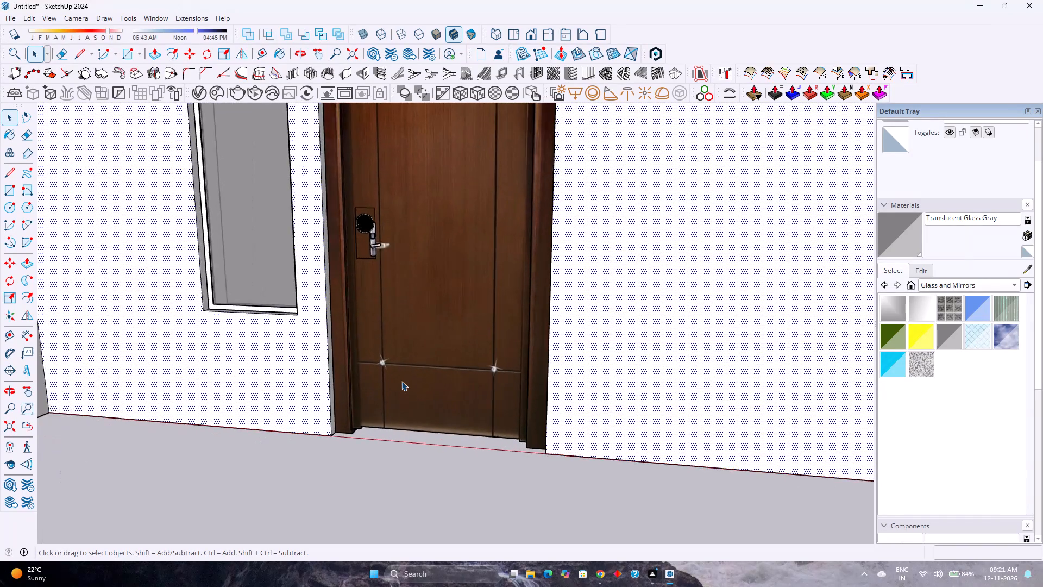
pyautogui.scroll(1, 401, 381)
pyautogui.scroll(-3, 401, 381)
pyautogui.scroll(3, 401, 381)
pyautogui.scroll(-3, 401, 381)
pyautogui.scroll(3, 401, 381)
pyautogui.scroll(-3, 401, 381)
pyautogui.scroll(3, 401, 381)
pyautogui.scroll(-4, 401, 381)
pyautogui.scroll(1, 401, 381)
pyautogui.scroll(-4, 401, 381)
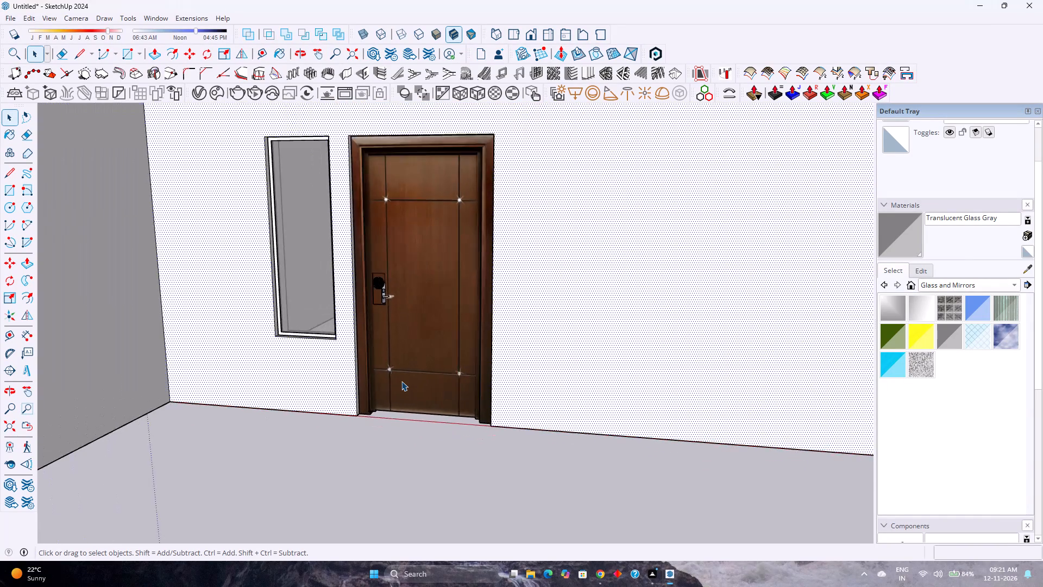
# Examine the whole building from the front, including the room interior and back wall behind the front wall.
pyautogui.scroll(-6, 401, 381)
pyautogui.scroll(4, 401, 381)
pyautogui.scroll(-8, 401, 381)
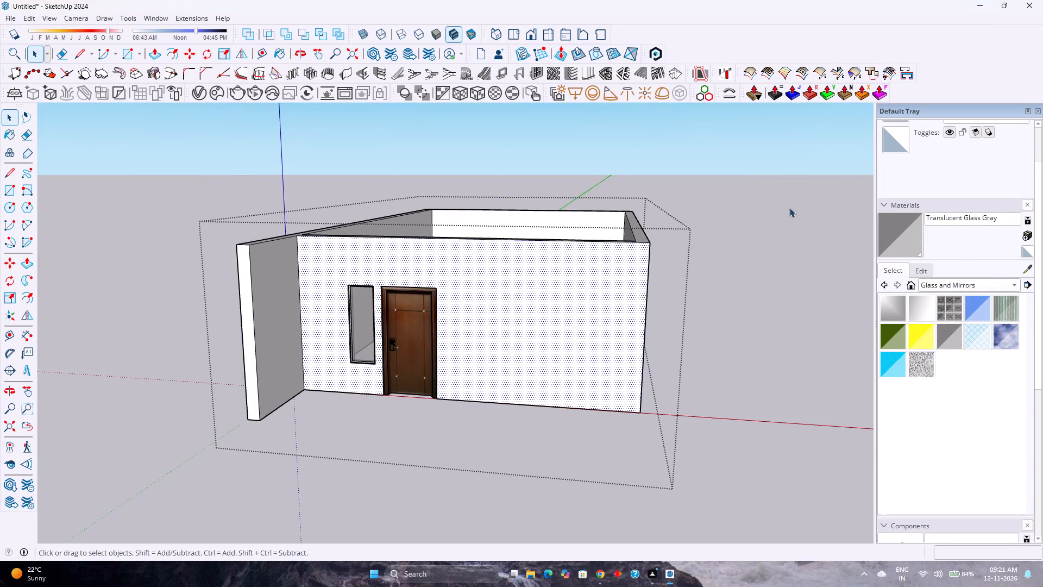
pyautogui.scroll(2, 776, 212)
pyautogui.scroll(3, 544, 239)
pyautogui.scroll(-5, 535, 245)
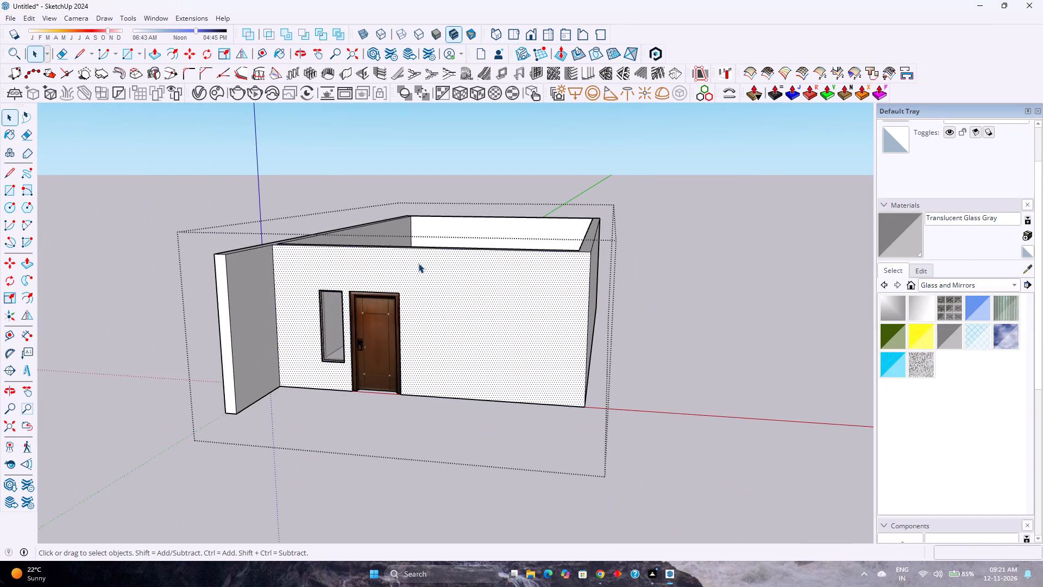
pyautogui.scroll(3, 418, 263)
pyautogui.scroll(-3, 418, 263)
pyautogui.scroll(3, 418, 263)
pyautogui.scroll(4, 469, 233)
pyautogui.scroll(-3, 469, 232)
pyautogui.scroll(2, 469, 233)
pyautogui.scroll(-2, 469, 234)
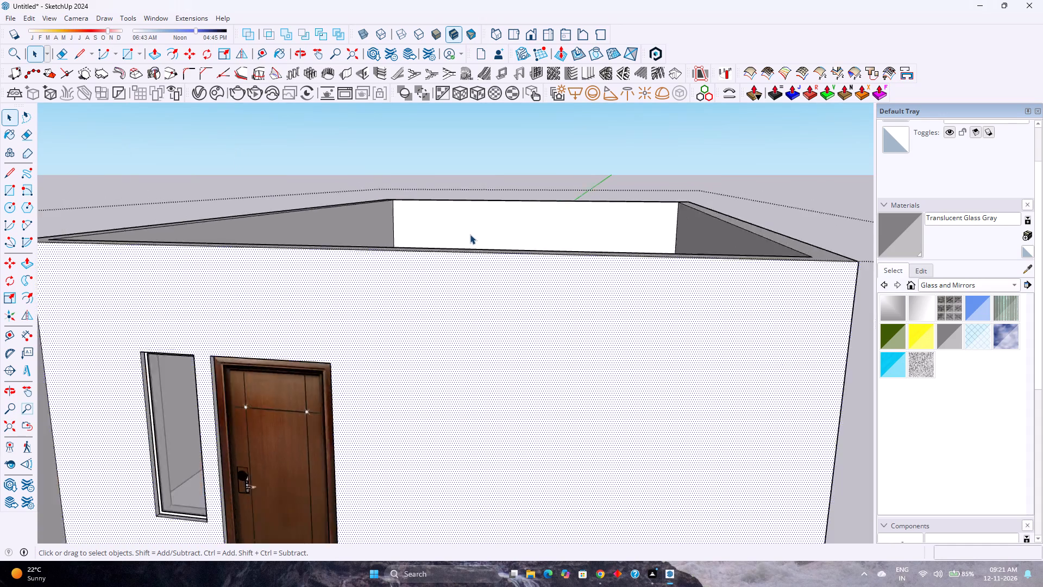
pyautogui.scroll(-1, 470, 234)
pyautogui.scroll(3, 470, 234)
pyautogui.scroll(-2, 470, 234)
pyautogui.scroll(2, 471, 234)
pyautogui.scroll(-3, 471, 234)
pyautogui.scroll(3, 471, 235)
pyautogui.scroll(-2, 471, 236)
pyautogui.scroll(3, 471, 238)
pyautogui.scroll(-2, 471, 239)
pyautogui.scroll(3, 471, 239)
pyautogui.scroll(-3, 471, 239)
pyautogui.scroll(2, 471, 239)
pyautogui.scroll(-1, 470, 240)
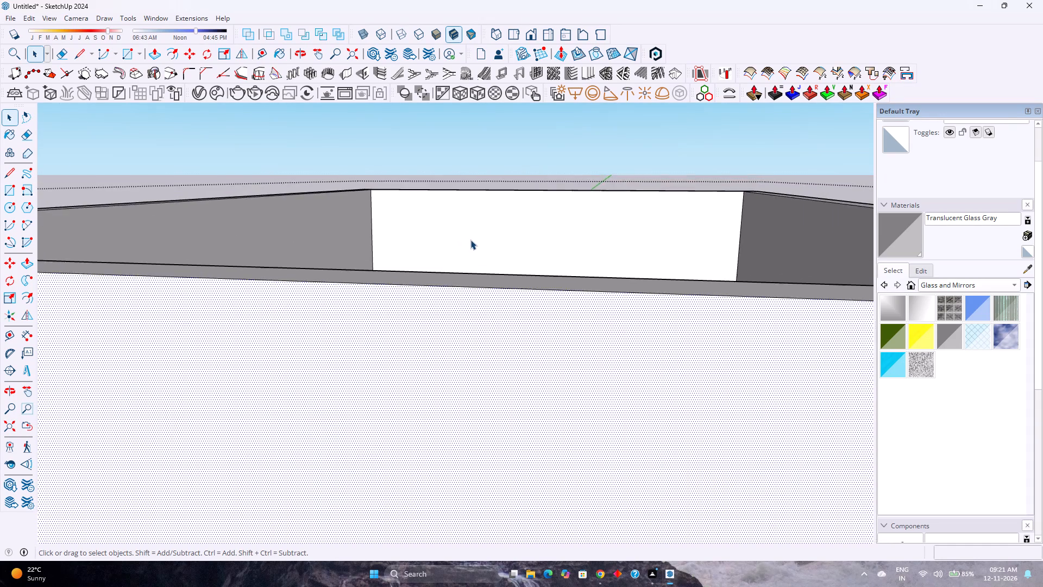
pyautogui.scroll(2, 470, 240)
pyautogui.scroll(-2, 470, 240)
pyautogui.scroll(2, 470, 240)
pyautogui.scroll(-2, 470, 240)
pyautogui.scroll(2, 470, 240)
pyautogui.scroll(-2, 470, 240)
pyautogui.scroll(2, 470, 240)
pyautogui.scroll(-2, 470, 240)
pyautogui.scroll(2, 470, 240)
pyautogui.scroll(-2, 470, 240)
pyautogui.scroll(2, 470, 240)
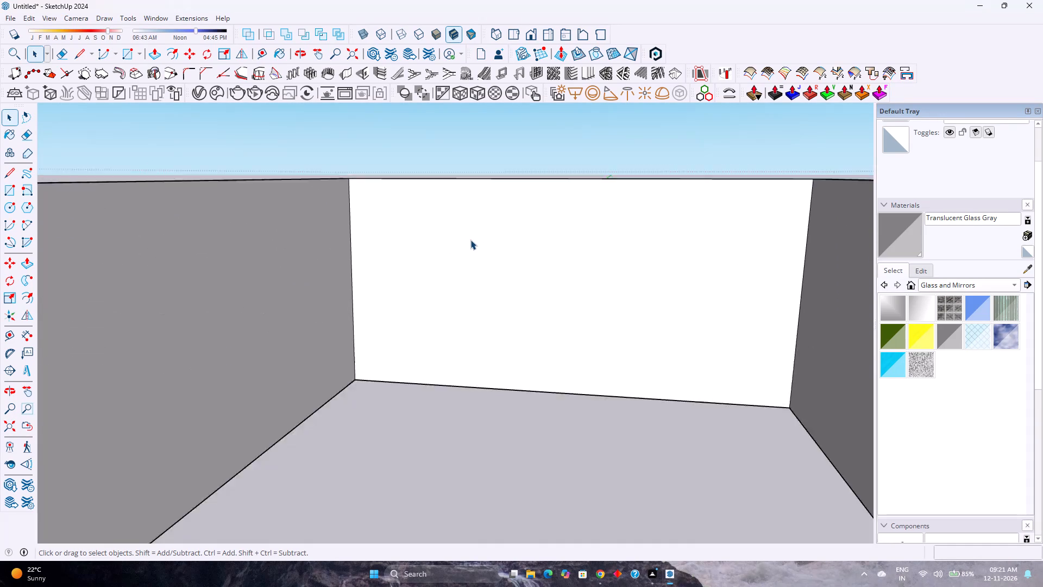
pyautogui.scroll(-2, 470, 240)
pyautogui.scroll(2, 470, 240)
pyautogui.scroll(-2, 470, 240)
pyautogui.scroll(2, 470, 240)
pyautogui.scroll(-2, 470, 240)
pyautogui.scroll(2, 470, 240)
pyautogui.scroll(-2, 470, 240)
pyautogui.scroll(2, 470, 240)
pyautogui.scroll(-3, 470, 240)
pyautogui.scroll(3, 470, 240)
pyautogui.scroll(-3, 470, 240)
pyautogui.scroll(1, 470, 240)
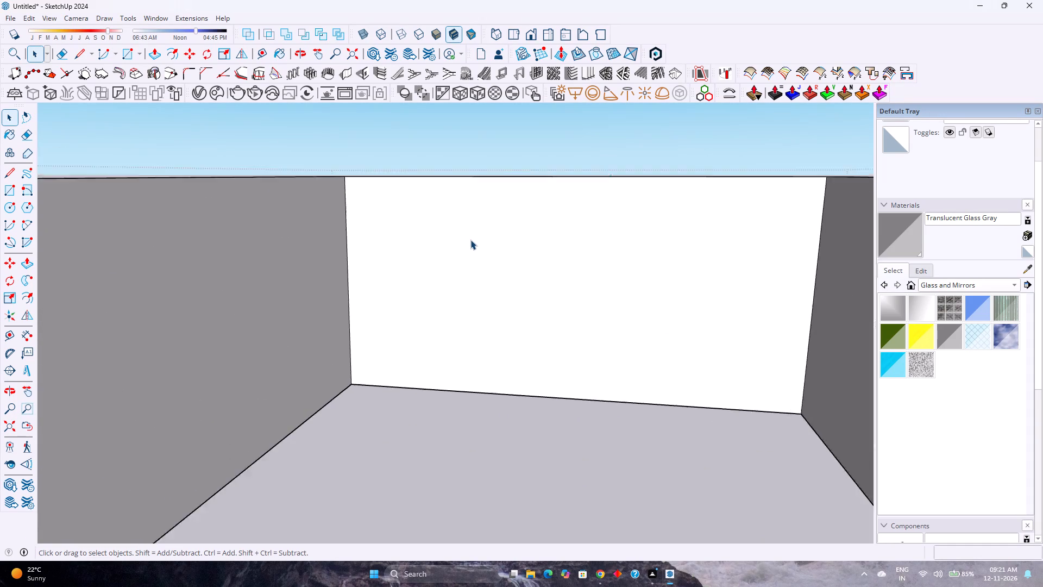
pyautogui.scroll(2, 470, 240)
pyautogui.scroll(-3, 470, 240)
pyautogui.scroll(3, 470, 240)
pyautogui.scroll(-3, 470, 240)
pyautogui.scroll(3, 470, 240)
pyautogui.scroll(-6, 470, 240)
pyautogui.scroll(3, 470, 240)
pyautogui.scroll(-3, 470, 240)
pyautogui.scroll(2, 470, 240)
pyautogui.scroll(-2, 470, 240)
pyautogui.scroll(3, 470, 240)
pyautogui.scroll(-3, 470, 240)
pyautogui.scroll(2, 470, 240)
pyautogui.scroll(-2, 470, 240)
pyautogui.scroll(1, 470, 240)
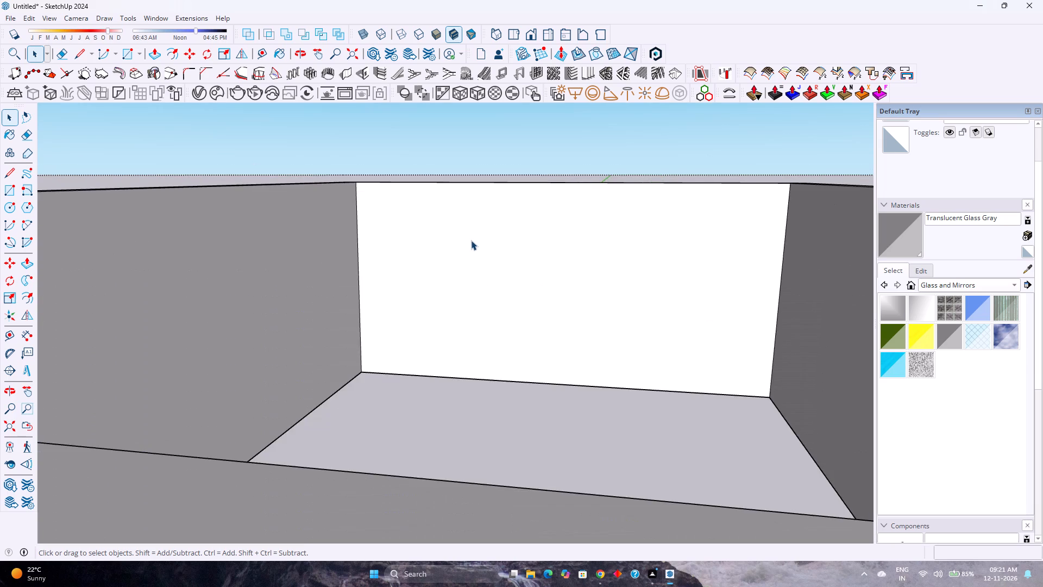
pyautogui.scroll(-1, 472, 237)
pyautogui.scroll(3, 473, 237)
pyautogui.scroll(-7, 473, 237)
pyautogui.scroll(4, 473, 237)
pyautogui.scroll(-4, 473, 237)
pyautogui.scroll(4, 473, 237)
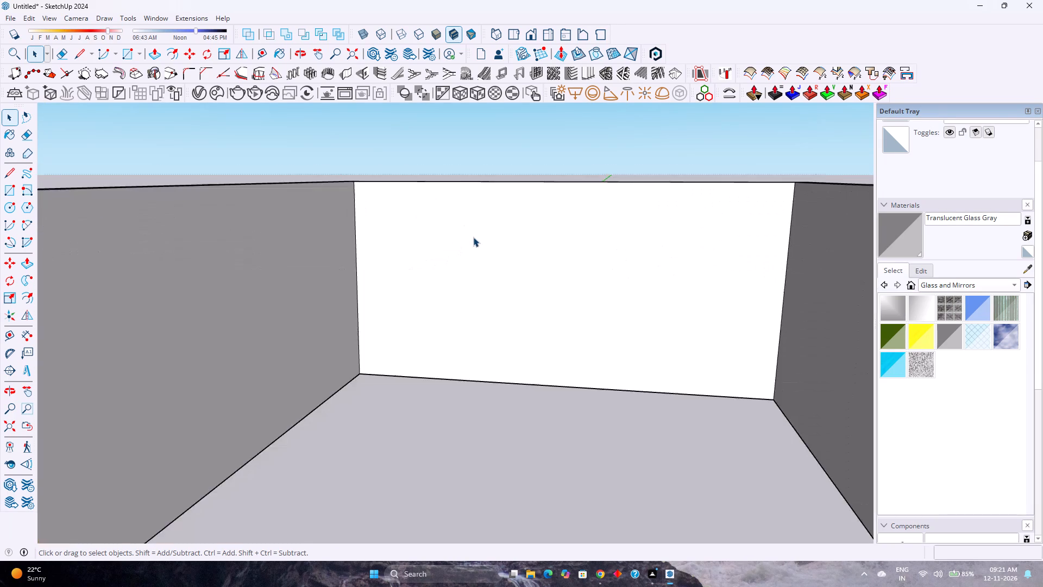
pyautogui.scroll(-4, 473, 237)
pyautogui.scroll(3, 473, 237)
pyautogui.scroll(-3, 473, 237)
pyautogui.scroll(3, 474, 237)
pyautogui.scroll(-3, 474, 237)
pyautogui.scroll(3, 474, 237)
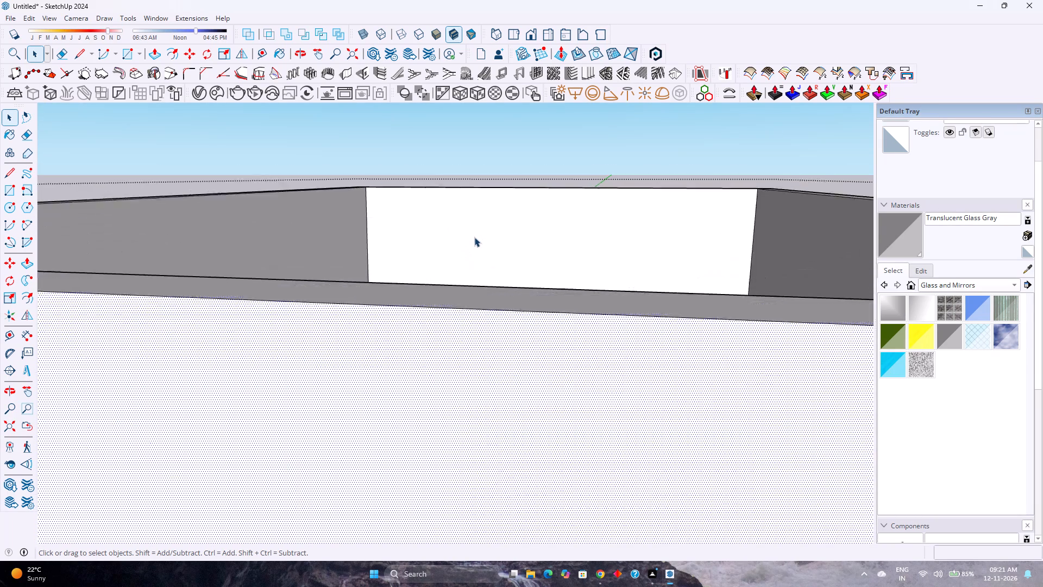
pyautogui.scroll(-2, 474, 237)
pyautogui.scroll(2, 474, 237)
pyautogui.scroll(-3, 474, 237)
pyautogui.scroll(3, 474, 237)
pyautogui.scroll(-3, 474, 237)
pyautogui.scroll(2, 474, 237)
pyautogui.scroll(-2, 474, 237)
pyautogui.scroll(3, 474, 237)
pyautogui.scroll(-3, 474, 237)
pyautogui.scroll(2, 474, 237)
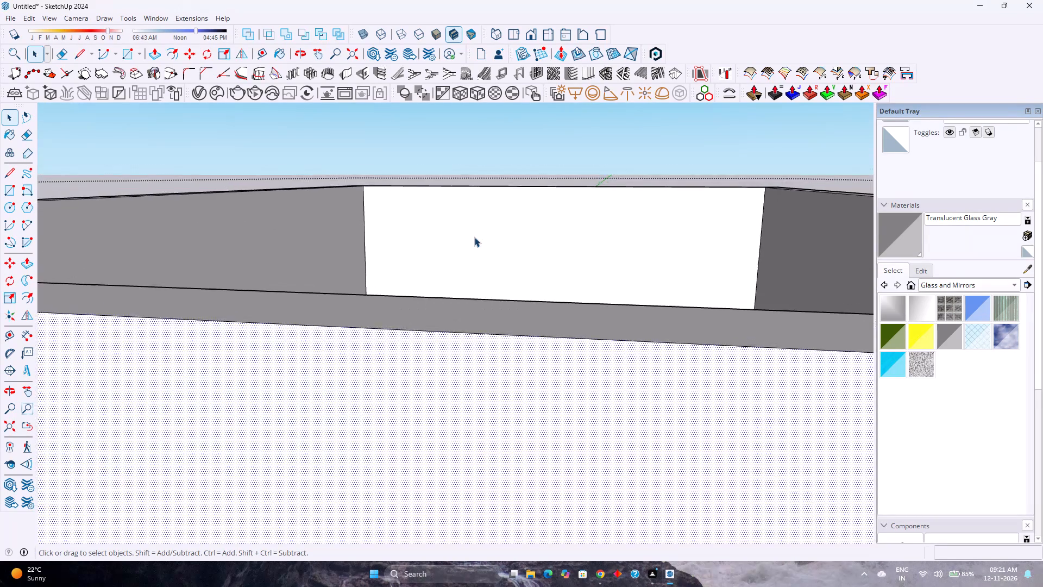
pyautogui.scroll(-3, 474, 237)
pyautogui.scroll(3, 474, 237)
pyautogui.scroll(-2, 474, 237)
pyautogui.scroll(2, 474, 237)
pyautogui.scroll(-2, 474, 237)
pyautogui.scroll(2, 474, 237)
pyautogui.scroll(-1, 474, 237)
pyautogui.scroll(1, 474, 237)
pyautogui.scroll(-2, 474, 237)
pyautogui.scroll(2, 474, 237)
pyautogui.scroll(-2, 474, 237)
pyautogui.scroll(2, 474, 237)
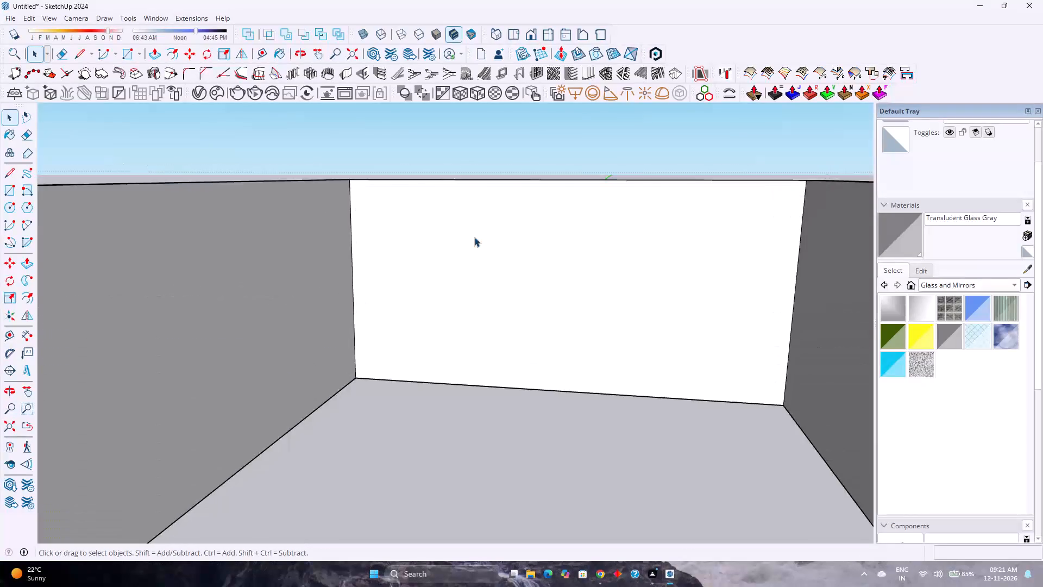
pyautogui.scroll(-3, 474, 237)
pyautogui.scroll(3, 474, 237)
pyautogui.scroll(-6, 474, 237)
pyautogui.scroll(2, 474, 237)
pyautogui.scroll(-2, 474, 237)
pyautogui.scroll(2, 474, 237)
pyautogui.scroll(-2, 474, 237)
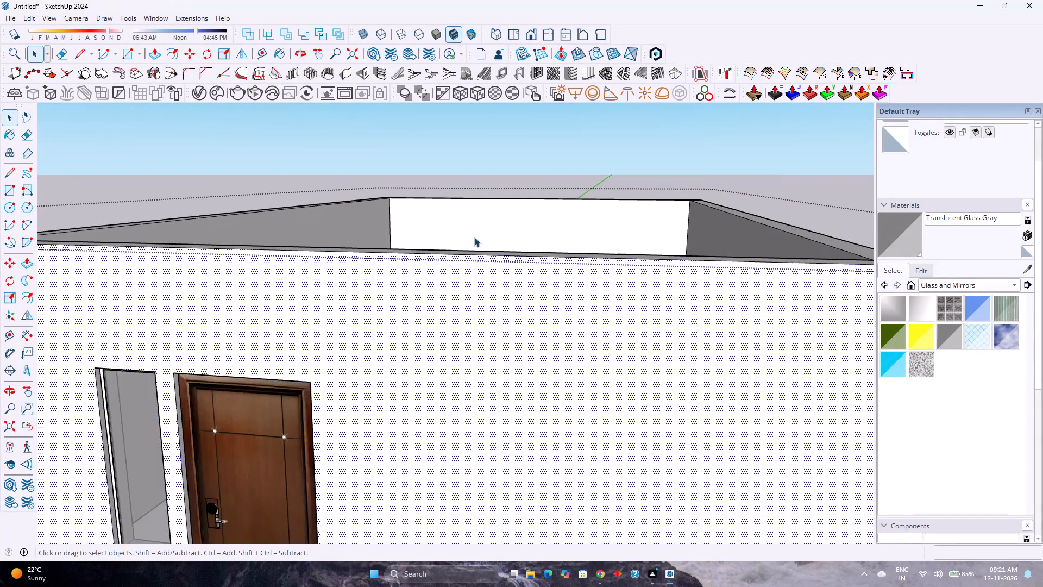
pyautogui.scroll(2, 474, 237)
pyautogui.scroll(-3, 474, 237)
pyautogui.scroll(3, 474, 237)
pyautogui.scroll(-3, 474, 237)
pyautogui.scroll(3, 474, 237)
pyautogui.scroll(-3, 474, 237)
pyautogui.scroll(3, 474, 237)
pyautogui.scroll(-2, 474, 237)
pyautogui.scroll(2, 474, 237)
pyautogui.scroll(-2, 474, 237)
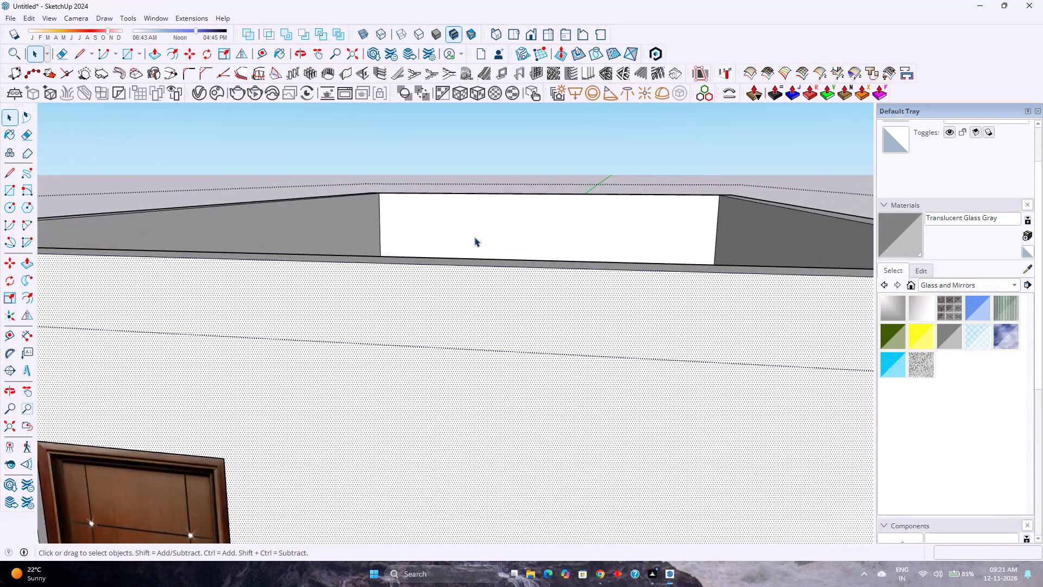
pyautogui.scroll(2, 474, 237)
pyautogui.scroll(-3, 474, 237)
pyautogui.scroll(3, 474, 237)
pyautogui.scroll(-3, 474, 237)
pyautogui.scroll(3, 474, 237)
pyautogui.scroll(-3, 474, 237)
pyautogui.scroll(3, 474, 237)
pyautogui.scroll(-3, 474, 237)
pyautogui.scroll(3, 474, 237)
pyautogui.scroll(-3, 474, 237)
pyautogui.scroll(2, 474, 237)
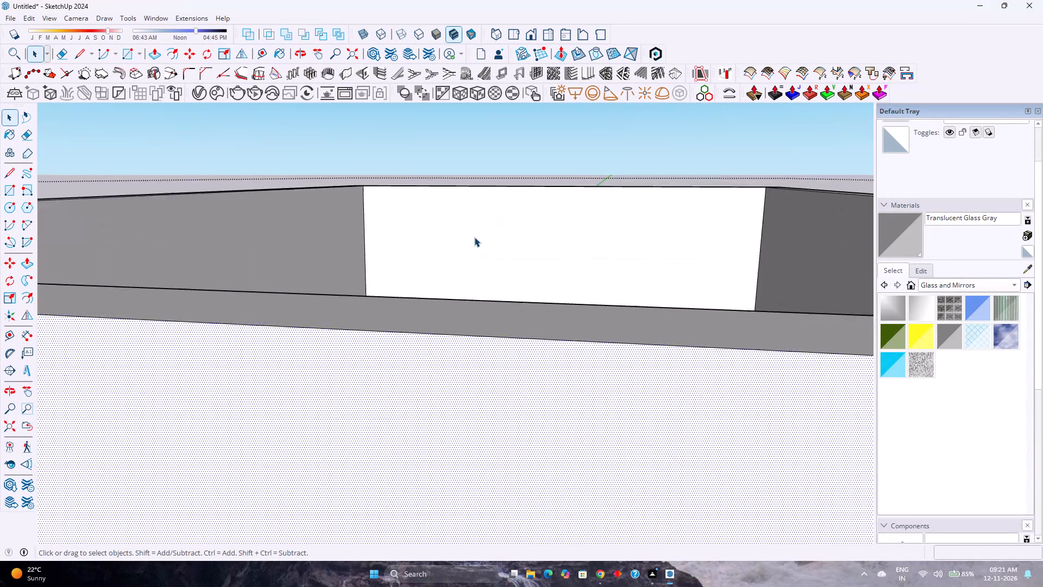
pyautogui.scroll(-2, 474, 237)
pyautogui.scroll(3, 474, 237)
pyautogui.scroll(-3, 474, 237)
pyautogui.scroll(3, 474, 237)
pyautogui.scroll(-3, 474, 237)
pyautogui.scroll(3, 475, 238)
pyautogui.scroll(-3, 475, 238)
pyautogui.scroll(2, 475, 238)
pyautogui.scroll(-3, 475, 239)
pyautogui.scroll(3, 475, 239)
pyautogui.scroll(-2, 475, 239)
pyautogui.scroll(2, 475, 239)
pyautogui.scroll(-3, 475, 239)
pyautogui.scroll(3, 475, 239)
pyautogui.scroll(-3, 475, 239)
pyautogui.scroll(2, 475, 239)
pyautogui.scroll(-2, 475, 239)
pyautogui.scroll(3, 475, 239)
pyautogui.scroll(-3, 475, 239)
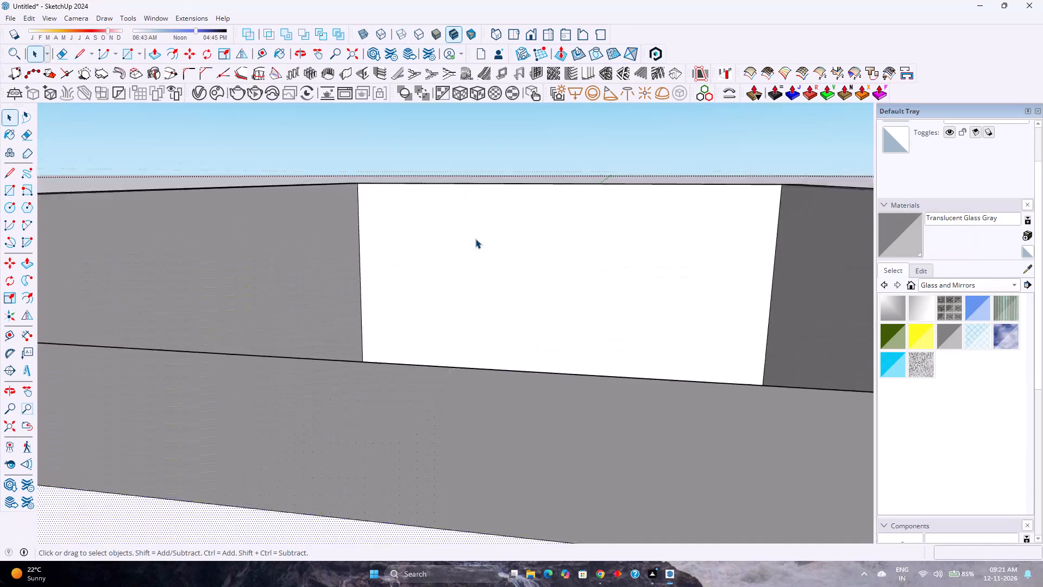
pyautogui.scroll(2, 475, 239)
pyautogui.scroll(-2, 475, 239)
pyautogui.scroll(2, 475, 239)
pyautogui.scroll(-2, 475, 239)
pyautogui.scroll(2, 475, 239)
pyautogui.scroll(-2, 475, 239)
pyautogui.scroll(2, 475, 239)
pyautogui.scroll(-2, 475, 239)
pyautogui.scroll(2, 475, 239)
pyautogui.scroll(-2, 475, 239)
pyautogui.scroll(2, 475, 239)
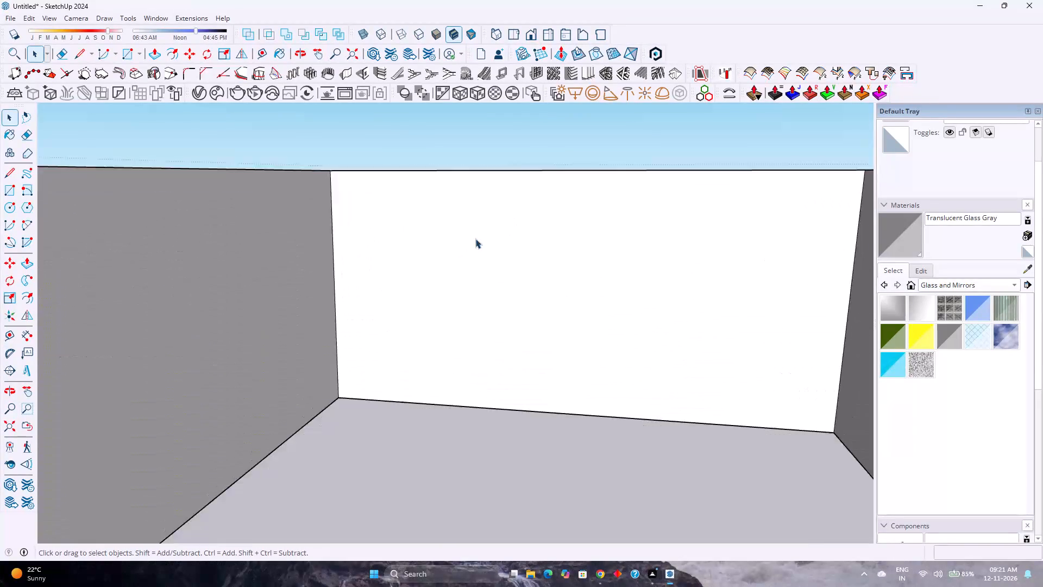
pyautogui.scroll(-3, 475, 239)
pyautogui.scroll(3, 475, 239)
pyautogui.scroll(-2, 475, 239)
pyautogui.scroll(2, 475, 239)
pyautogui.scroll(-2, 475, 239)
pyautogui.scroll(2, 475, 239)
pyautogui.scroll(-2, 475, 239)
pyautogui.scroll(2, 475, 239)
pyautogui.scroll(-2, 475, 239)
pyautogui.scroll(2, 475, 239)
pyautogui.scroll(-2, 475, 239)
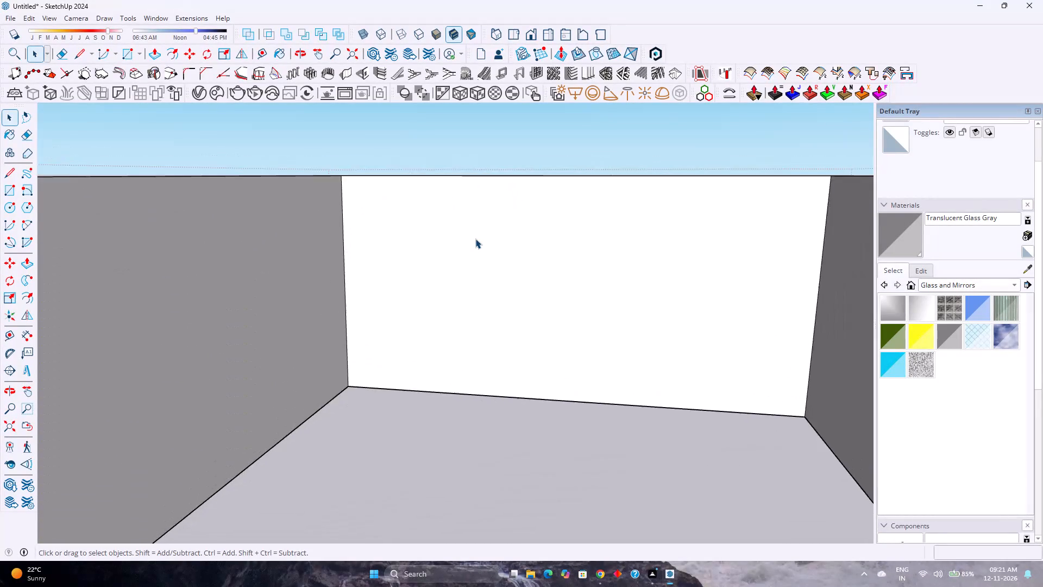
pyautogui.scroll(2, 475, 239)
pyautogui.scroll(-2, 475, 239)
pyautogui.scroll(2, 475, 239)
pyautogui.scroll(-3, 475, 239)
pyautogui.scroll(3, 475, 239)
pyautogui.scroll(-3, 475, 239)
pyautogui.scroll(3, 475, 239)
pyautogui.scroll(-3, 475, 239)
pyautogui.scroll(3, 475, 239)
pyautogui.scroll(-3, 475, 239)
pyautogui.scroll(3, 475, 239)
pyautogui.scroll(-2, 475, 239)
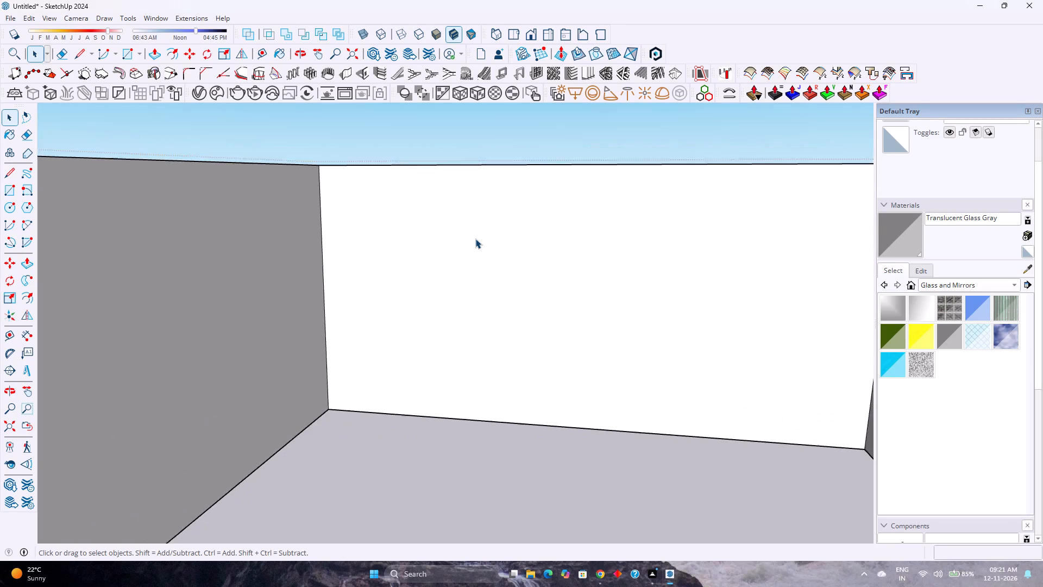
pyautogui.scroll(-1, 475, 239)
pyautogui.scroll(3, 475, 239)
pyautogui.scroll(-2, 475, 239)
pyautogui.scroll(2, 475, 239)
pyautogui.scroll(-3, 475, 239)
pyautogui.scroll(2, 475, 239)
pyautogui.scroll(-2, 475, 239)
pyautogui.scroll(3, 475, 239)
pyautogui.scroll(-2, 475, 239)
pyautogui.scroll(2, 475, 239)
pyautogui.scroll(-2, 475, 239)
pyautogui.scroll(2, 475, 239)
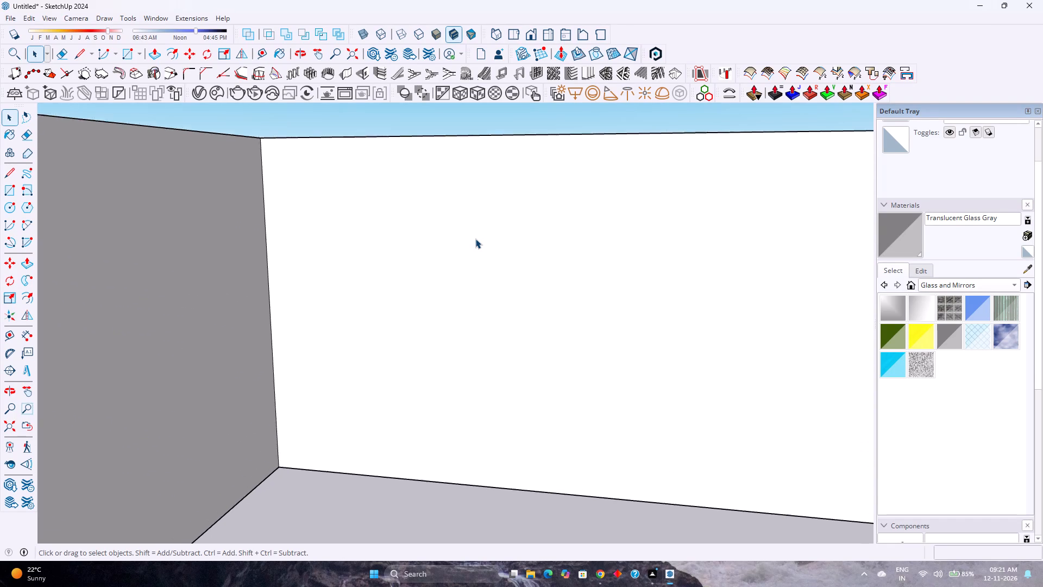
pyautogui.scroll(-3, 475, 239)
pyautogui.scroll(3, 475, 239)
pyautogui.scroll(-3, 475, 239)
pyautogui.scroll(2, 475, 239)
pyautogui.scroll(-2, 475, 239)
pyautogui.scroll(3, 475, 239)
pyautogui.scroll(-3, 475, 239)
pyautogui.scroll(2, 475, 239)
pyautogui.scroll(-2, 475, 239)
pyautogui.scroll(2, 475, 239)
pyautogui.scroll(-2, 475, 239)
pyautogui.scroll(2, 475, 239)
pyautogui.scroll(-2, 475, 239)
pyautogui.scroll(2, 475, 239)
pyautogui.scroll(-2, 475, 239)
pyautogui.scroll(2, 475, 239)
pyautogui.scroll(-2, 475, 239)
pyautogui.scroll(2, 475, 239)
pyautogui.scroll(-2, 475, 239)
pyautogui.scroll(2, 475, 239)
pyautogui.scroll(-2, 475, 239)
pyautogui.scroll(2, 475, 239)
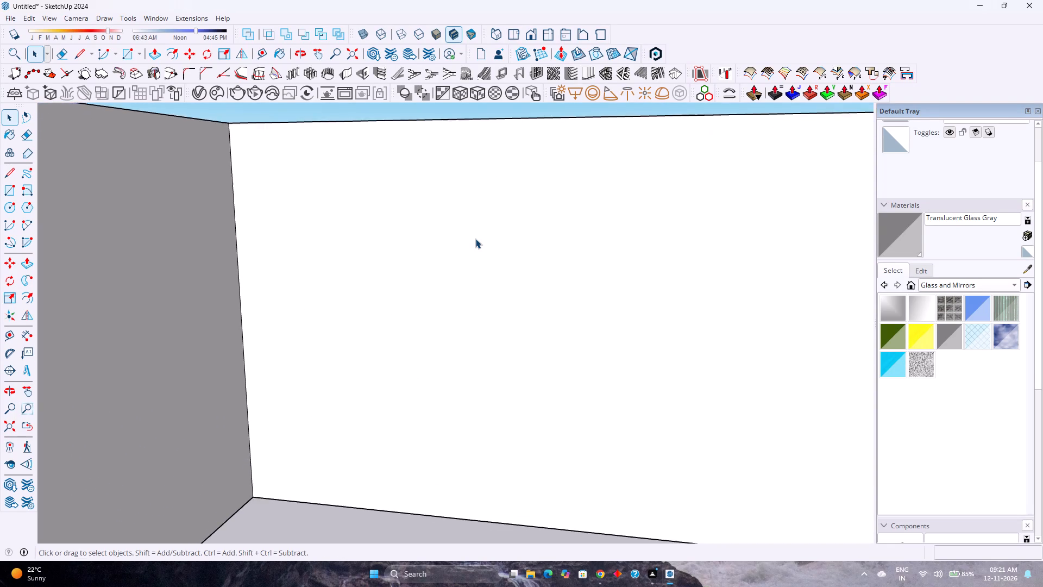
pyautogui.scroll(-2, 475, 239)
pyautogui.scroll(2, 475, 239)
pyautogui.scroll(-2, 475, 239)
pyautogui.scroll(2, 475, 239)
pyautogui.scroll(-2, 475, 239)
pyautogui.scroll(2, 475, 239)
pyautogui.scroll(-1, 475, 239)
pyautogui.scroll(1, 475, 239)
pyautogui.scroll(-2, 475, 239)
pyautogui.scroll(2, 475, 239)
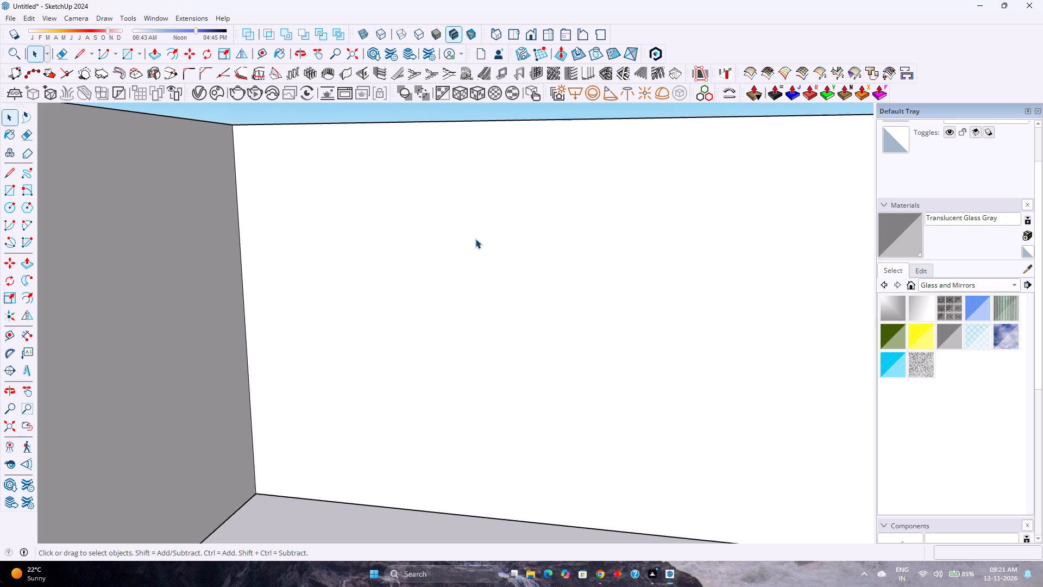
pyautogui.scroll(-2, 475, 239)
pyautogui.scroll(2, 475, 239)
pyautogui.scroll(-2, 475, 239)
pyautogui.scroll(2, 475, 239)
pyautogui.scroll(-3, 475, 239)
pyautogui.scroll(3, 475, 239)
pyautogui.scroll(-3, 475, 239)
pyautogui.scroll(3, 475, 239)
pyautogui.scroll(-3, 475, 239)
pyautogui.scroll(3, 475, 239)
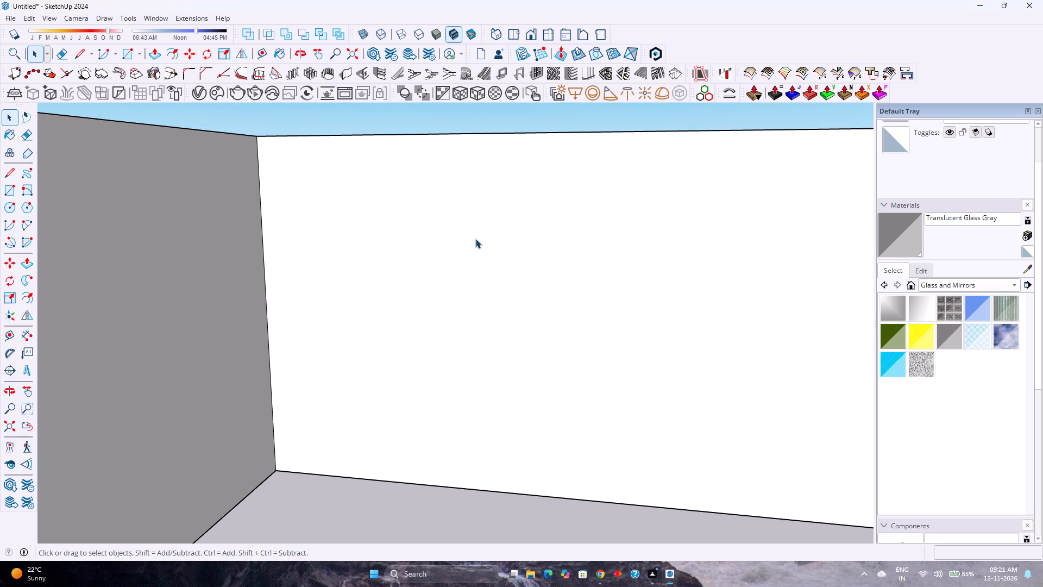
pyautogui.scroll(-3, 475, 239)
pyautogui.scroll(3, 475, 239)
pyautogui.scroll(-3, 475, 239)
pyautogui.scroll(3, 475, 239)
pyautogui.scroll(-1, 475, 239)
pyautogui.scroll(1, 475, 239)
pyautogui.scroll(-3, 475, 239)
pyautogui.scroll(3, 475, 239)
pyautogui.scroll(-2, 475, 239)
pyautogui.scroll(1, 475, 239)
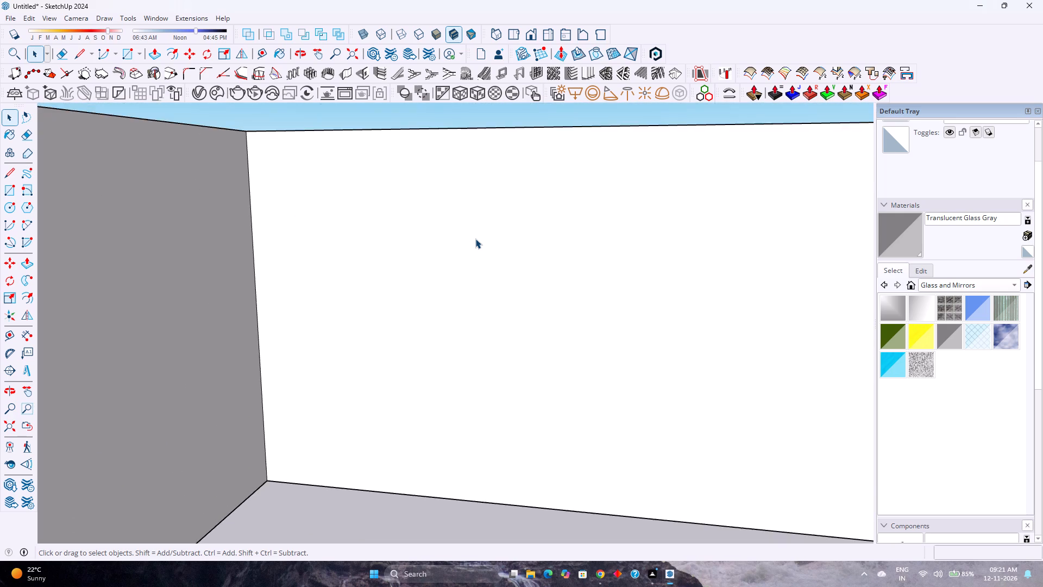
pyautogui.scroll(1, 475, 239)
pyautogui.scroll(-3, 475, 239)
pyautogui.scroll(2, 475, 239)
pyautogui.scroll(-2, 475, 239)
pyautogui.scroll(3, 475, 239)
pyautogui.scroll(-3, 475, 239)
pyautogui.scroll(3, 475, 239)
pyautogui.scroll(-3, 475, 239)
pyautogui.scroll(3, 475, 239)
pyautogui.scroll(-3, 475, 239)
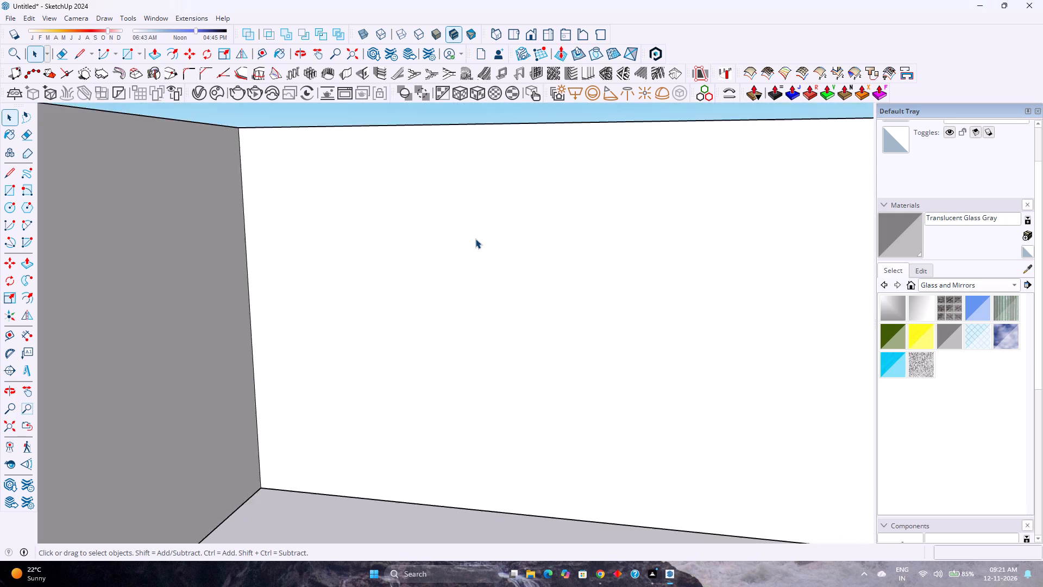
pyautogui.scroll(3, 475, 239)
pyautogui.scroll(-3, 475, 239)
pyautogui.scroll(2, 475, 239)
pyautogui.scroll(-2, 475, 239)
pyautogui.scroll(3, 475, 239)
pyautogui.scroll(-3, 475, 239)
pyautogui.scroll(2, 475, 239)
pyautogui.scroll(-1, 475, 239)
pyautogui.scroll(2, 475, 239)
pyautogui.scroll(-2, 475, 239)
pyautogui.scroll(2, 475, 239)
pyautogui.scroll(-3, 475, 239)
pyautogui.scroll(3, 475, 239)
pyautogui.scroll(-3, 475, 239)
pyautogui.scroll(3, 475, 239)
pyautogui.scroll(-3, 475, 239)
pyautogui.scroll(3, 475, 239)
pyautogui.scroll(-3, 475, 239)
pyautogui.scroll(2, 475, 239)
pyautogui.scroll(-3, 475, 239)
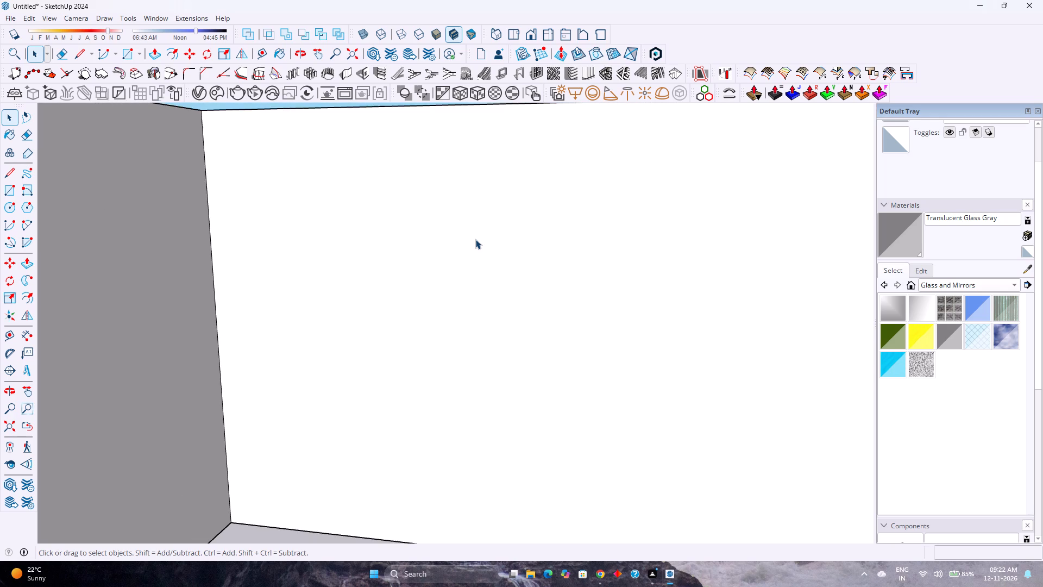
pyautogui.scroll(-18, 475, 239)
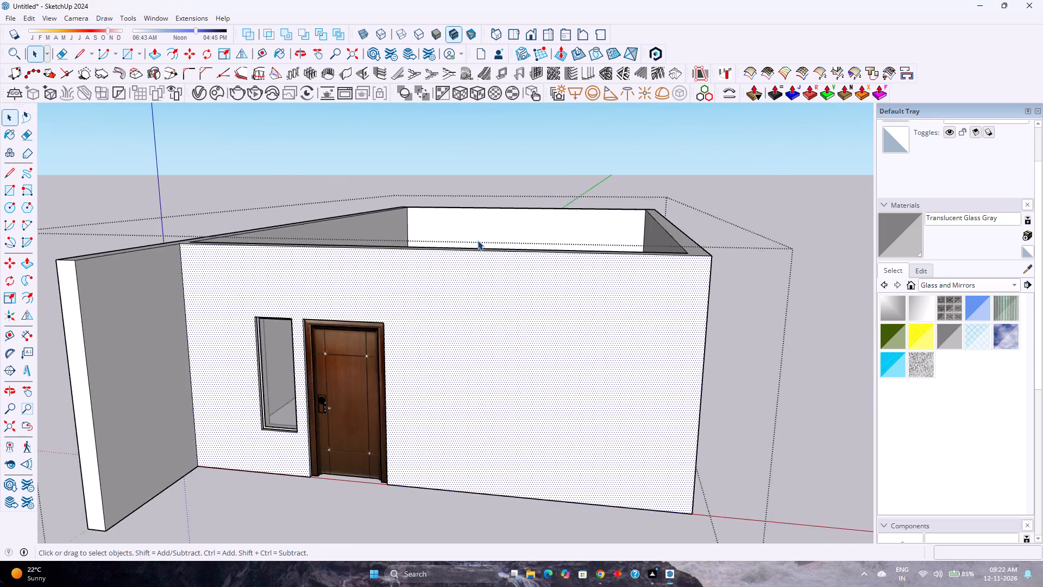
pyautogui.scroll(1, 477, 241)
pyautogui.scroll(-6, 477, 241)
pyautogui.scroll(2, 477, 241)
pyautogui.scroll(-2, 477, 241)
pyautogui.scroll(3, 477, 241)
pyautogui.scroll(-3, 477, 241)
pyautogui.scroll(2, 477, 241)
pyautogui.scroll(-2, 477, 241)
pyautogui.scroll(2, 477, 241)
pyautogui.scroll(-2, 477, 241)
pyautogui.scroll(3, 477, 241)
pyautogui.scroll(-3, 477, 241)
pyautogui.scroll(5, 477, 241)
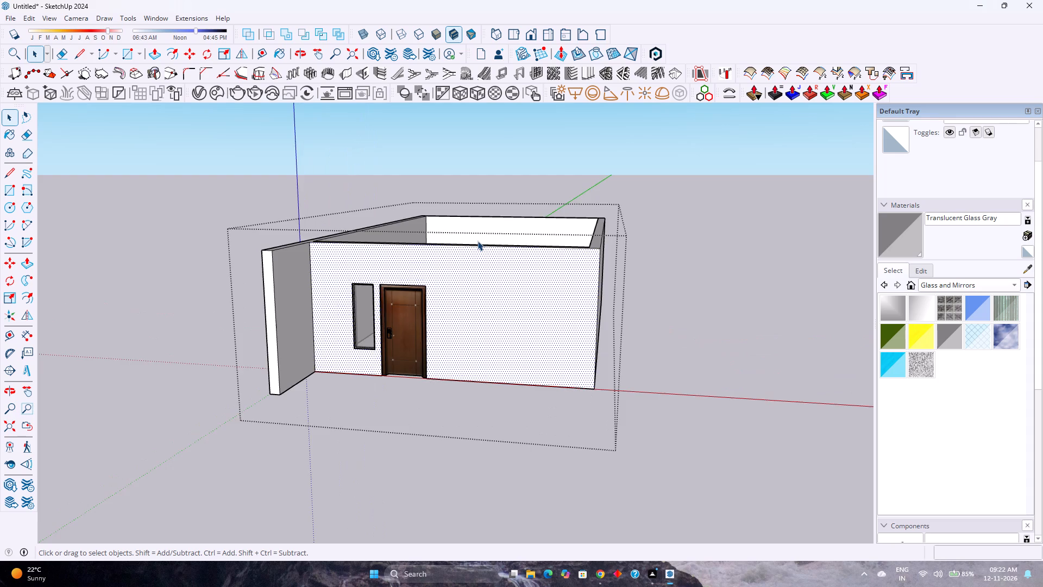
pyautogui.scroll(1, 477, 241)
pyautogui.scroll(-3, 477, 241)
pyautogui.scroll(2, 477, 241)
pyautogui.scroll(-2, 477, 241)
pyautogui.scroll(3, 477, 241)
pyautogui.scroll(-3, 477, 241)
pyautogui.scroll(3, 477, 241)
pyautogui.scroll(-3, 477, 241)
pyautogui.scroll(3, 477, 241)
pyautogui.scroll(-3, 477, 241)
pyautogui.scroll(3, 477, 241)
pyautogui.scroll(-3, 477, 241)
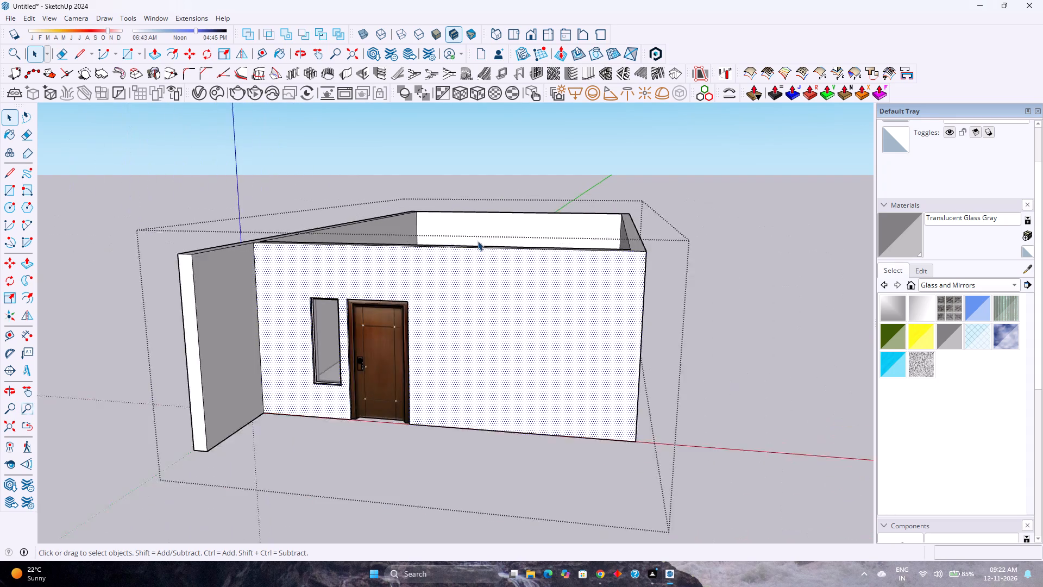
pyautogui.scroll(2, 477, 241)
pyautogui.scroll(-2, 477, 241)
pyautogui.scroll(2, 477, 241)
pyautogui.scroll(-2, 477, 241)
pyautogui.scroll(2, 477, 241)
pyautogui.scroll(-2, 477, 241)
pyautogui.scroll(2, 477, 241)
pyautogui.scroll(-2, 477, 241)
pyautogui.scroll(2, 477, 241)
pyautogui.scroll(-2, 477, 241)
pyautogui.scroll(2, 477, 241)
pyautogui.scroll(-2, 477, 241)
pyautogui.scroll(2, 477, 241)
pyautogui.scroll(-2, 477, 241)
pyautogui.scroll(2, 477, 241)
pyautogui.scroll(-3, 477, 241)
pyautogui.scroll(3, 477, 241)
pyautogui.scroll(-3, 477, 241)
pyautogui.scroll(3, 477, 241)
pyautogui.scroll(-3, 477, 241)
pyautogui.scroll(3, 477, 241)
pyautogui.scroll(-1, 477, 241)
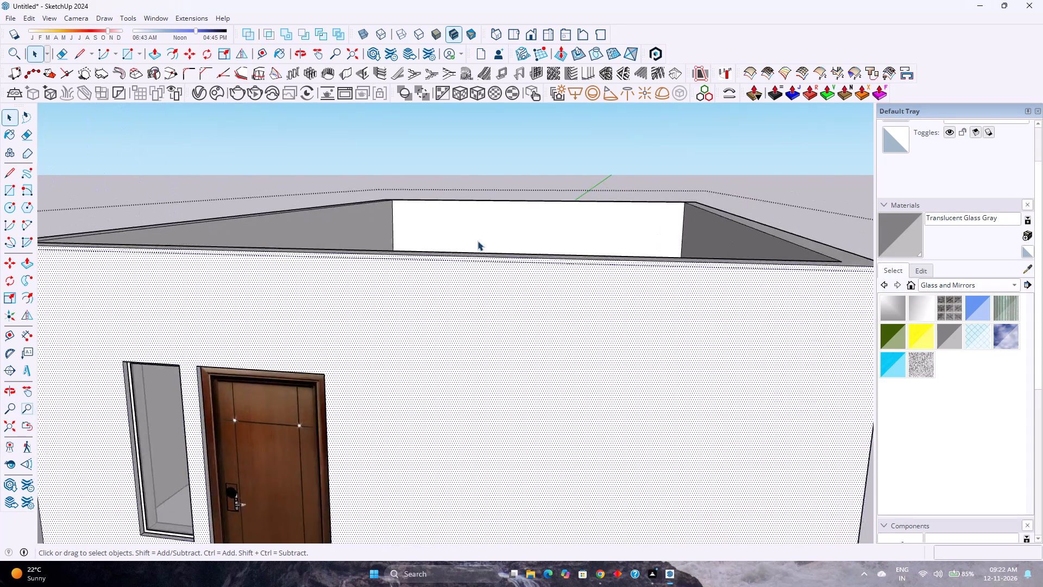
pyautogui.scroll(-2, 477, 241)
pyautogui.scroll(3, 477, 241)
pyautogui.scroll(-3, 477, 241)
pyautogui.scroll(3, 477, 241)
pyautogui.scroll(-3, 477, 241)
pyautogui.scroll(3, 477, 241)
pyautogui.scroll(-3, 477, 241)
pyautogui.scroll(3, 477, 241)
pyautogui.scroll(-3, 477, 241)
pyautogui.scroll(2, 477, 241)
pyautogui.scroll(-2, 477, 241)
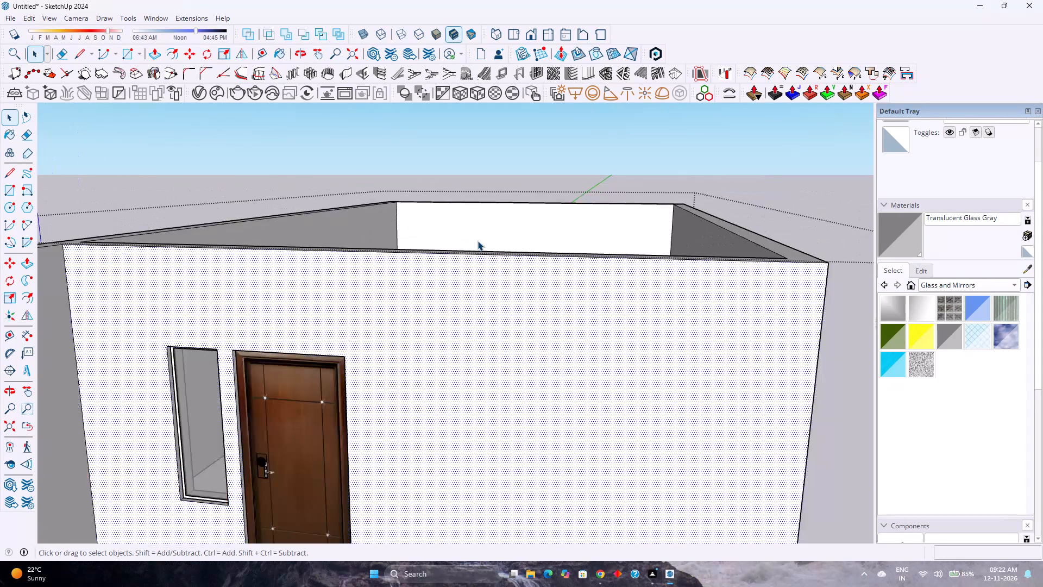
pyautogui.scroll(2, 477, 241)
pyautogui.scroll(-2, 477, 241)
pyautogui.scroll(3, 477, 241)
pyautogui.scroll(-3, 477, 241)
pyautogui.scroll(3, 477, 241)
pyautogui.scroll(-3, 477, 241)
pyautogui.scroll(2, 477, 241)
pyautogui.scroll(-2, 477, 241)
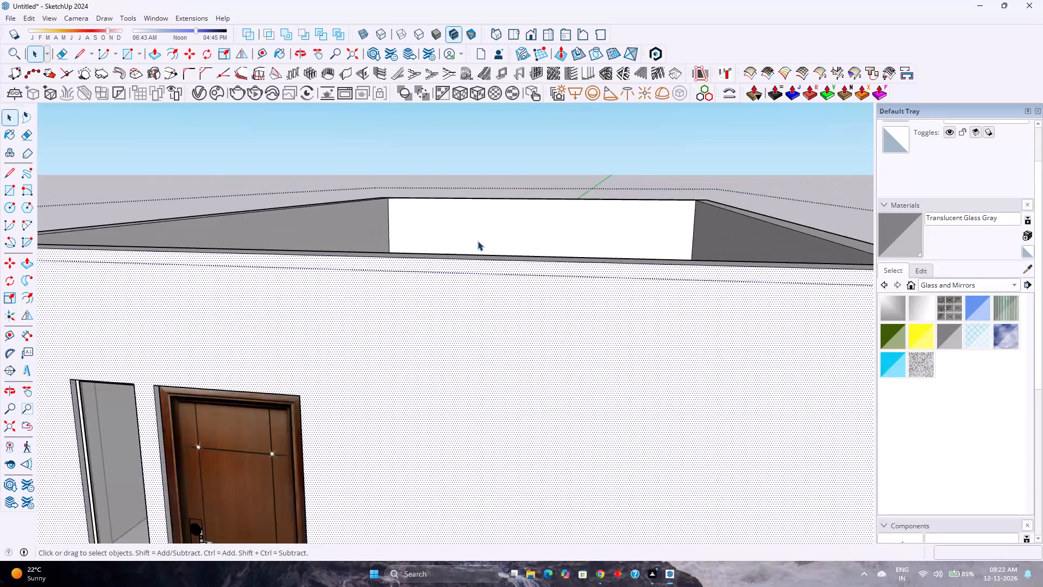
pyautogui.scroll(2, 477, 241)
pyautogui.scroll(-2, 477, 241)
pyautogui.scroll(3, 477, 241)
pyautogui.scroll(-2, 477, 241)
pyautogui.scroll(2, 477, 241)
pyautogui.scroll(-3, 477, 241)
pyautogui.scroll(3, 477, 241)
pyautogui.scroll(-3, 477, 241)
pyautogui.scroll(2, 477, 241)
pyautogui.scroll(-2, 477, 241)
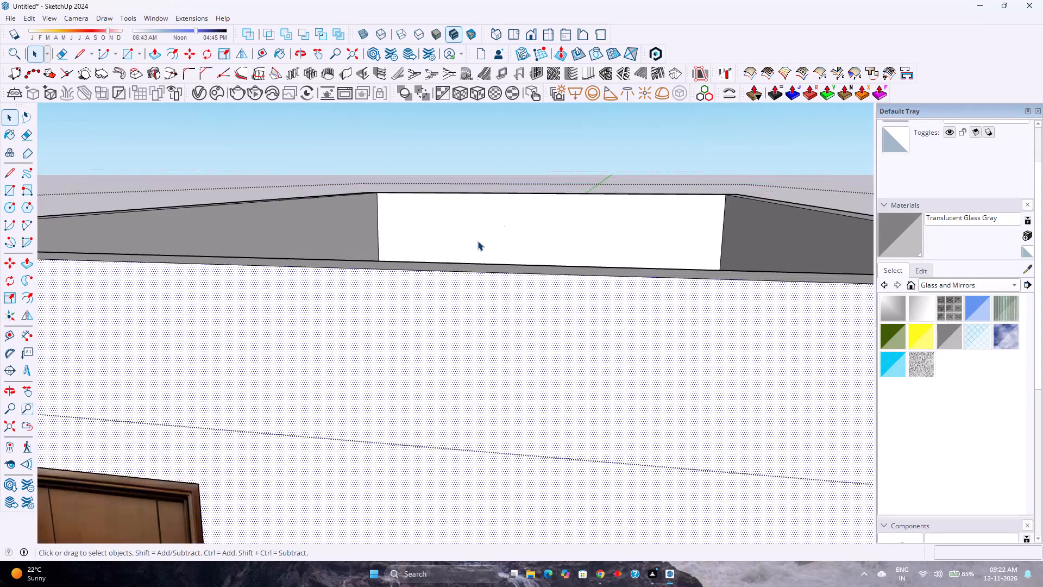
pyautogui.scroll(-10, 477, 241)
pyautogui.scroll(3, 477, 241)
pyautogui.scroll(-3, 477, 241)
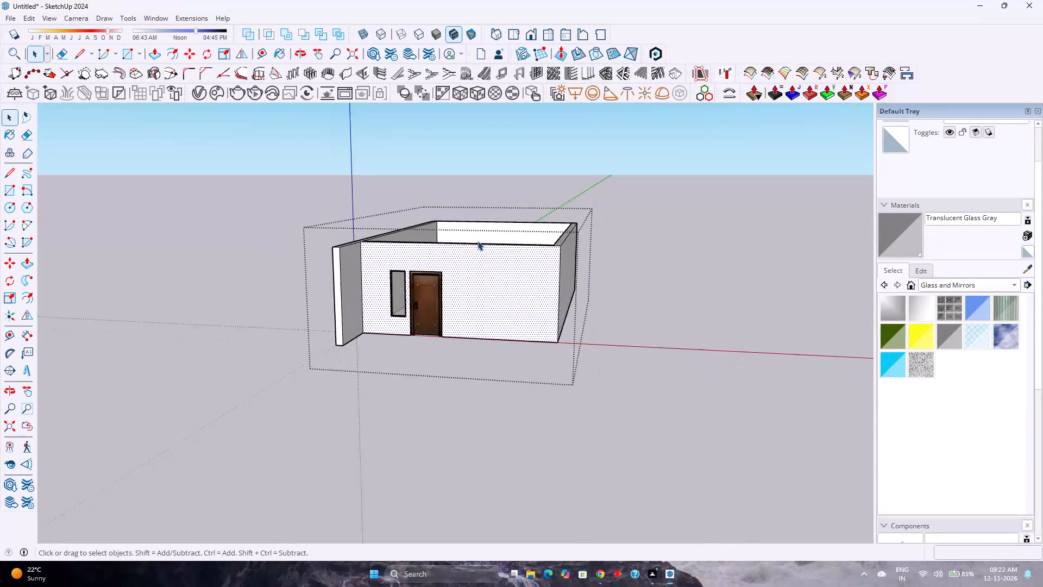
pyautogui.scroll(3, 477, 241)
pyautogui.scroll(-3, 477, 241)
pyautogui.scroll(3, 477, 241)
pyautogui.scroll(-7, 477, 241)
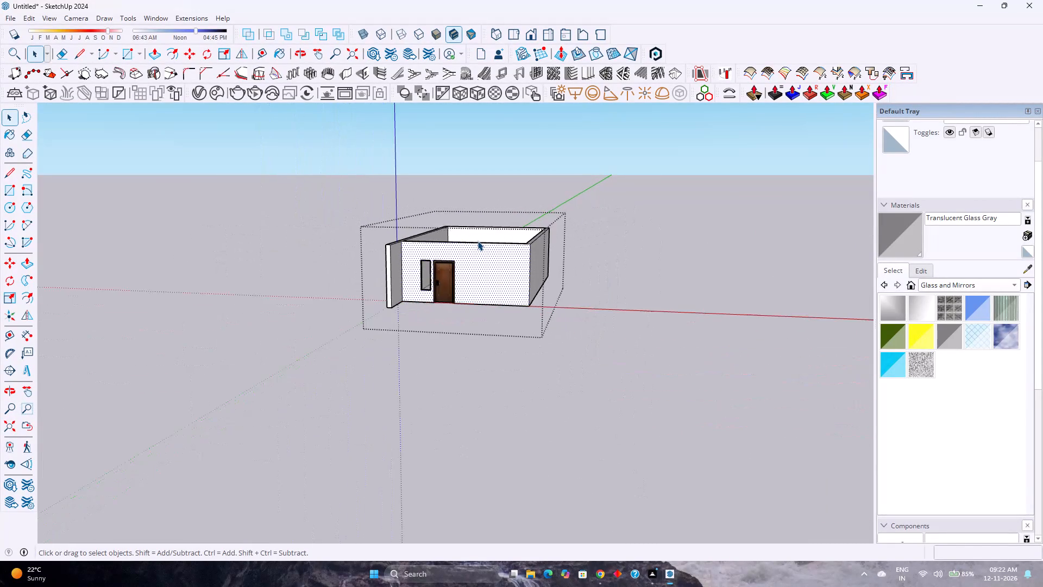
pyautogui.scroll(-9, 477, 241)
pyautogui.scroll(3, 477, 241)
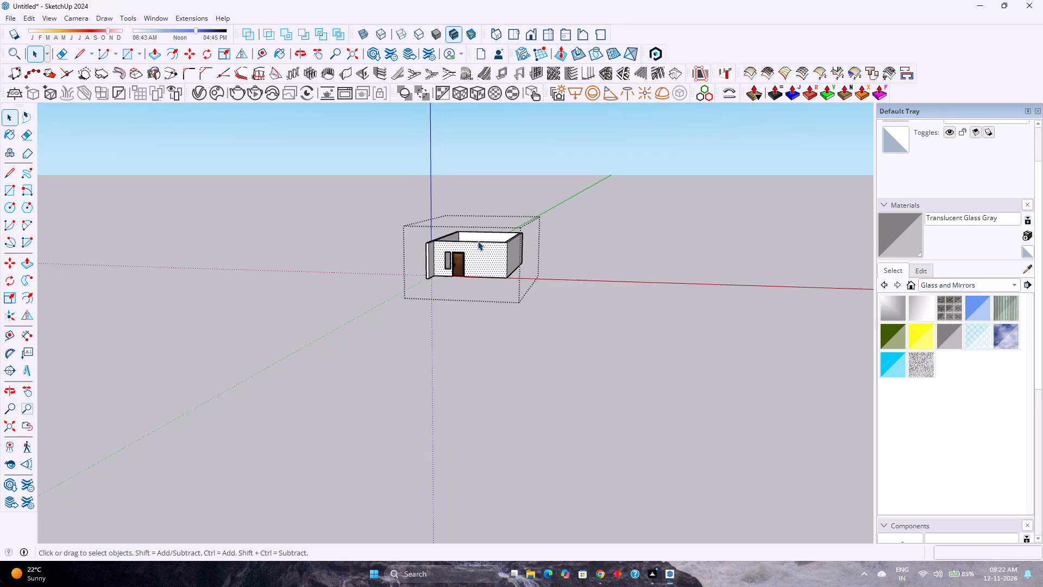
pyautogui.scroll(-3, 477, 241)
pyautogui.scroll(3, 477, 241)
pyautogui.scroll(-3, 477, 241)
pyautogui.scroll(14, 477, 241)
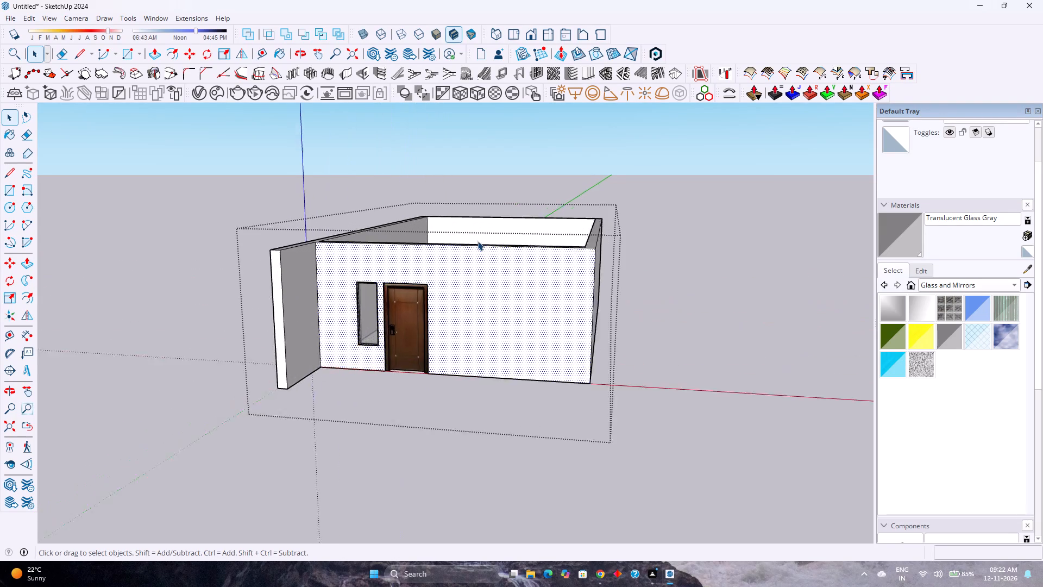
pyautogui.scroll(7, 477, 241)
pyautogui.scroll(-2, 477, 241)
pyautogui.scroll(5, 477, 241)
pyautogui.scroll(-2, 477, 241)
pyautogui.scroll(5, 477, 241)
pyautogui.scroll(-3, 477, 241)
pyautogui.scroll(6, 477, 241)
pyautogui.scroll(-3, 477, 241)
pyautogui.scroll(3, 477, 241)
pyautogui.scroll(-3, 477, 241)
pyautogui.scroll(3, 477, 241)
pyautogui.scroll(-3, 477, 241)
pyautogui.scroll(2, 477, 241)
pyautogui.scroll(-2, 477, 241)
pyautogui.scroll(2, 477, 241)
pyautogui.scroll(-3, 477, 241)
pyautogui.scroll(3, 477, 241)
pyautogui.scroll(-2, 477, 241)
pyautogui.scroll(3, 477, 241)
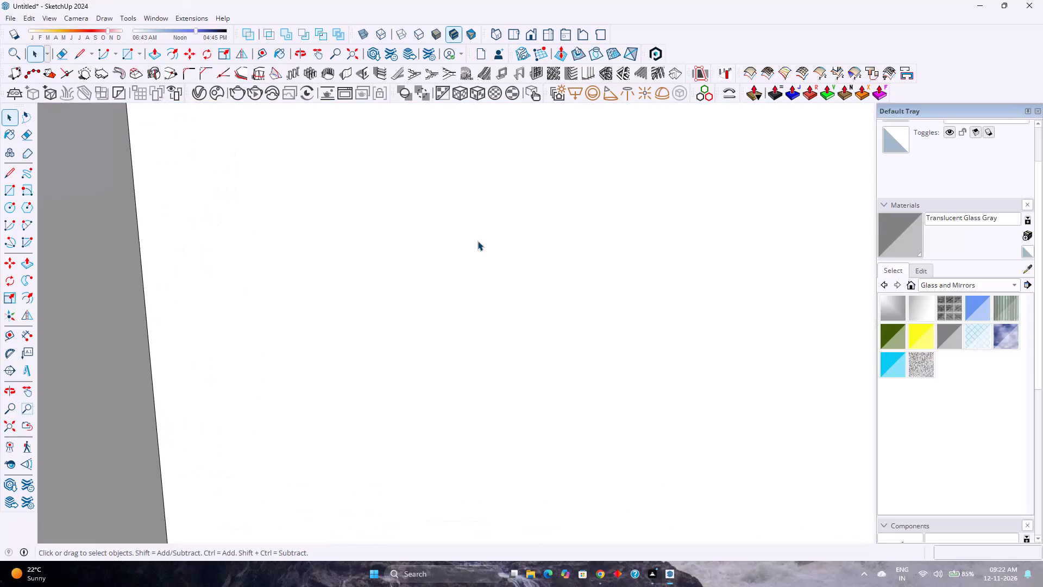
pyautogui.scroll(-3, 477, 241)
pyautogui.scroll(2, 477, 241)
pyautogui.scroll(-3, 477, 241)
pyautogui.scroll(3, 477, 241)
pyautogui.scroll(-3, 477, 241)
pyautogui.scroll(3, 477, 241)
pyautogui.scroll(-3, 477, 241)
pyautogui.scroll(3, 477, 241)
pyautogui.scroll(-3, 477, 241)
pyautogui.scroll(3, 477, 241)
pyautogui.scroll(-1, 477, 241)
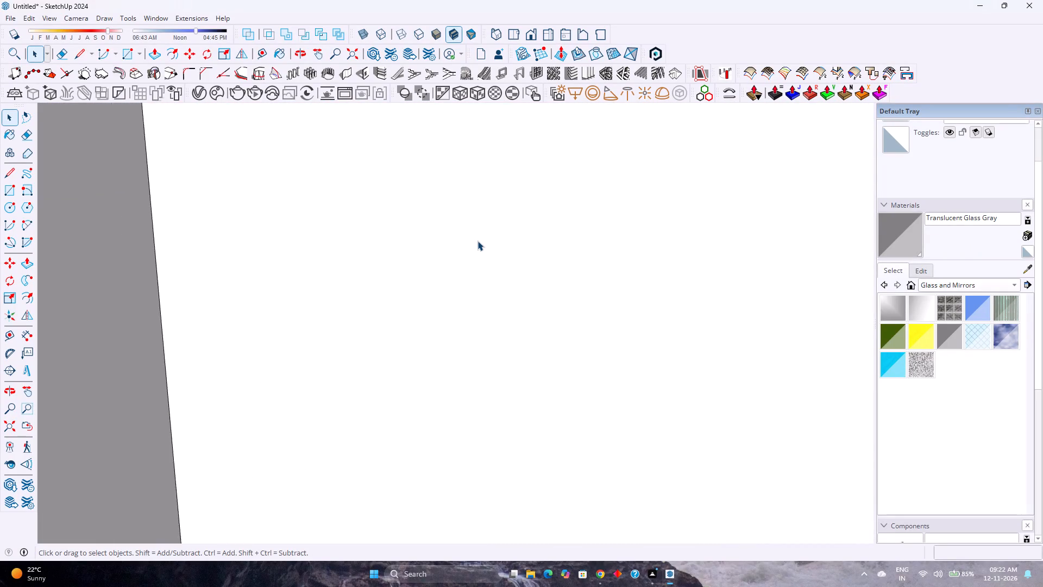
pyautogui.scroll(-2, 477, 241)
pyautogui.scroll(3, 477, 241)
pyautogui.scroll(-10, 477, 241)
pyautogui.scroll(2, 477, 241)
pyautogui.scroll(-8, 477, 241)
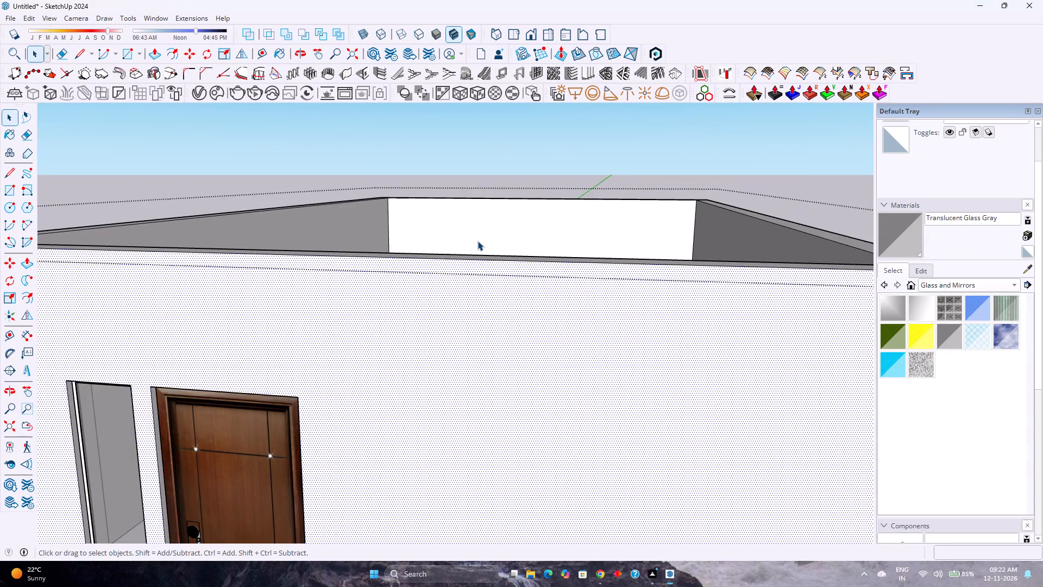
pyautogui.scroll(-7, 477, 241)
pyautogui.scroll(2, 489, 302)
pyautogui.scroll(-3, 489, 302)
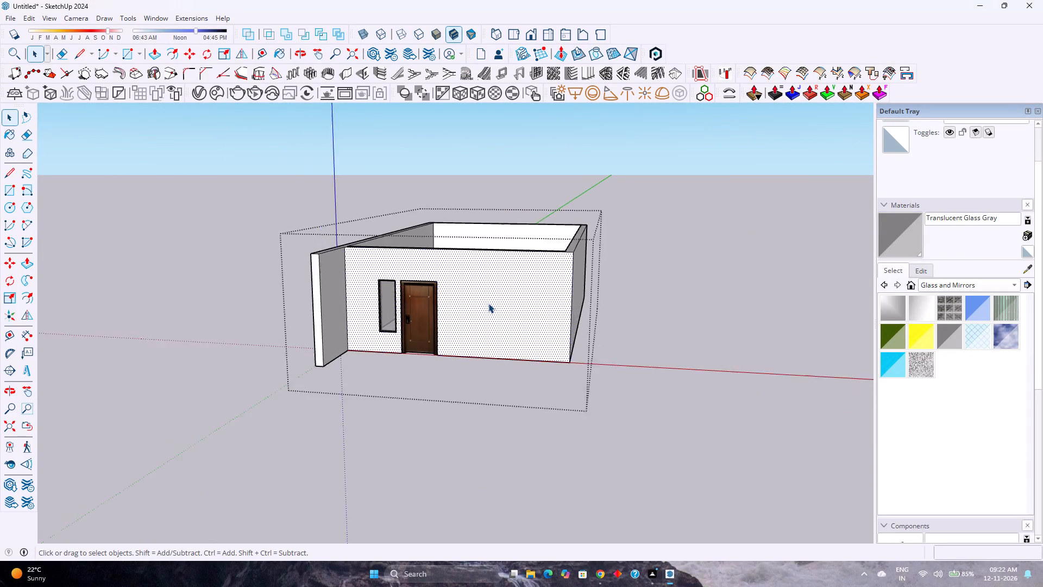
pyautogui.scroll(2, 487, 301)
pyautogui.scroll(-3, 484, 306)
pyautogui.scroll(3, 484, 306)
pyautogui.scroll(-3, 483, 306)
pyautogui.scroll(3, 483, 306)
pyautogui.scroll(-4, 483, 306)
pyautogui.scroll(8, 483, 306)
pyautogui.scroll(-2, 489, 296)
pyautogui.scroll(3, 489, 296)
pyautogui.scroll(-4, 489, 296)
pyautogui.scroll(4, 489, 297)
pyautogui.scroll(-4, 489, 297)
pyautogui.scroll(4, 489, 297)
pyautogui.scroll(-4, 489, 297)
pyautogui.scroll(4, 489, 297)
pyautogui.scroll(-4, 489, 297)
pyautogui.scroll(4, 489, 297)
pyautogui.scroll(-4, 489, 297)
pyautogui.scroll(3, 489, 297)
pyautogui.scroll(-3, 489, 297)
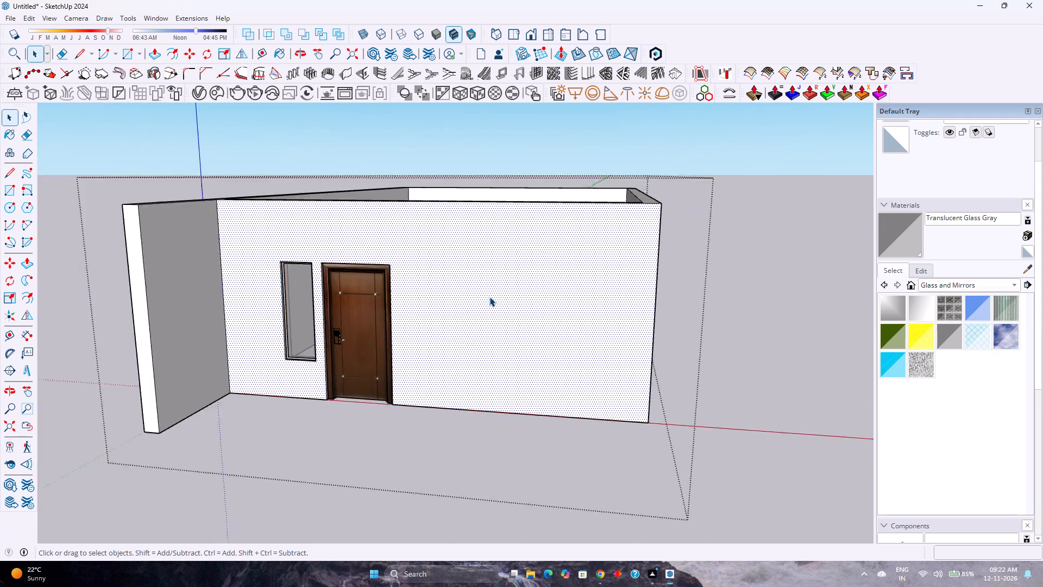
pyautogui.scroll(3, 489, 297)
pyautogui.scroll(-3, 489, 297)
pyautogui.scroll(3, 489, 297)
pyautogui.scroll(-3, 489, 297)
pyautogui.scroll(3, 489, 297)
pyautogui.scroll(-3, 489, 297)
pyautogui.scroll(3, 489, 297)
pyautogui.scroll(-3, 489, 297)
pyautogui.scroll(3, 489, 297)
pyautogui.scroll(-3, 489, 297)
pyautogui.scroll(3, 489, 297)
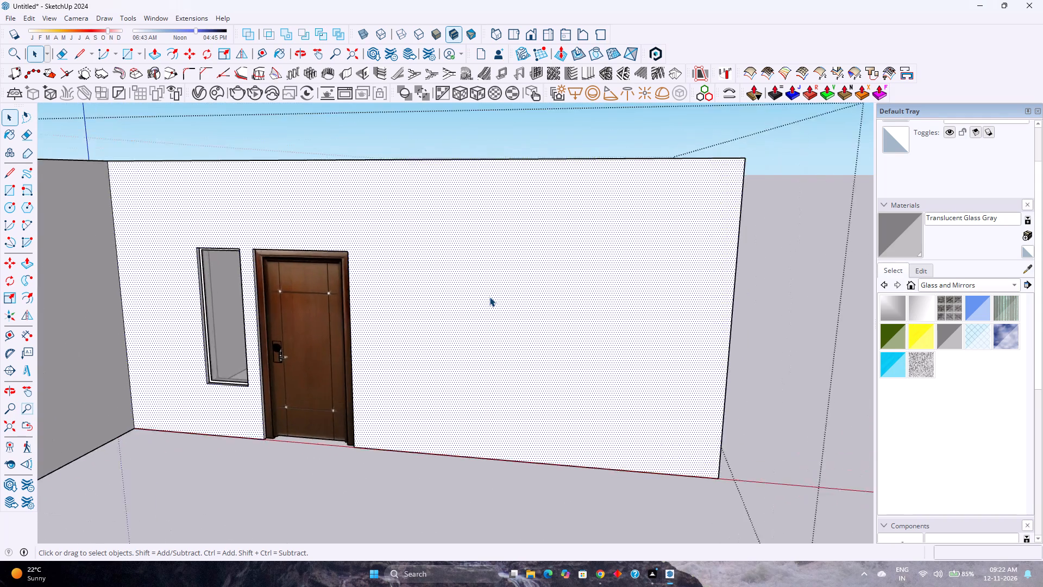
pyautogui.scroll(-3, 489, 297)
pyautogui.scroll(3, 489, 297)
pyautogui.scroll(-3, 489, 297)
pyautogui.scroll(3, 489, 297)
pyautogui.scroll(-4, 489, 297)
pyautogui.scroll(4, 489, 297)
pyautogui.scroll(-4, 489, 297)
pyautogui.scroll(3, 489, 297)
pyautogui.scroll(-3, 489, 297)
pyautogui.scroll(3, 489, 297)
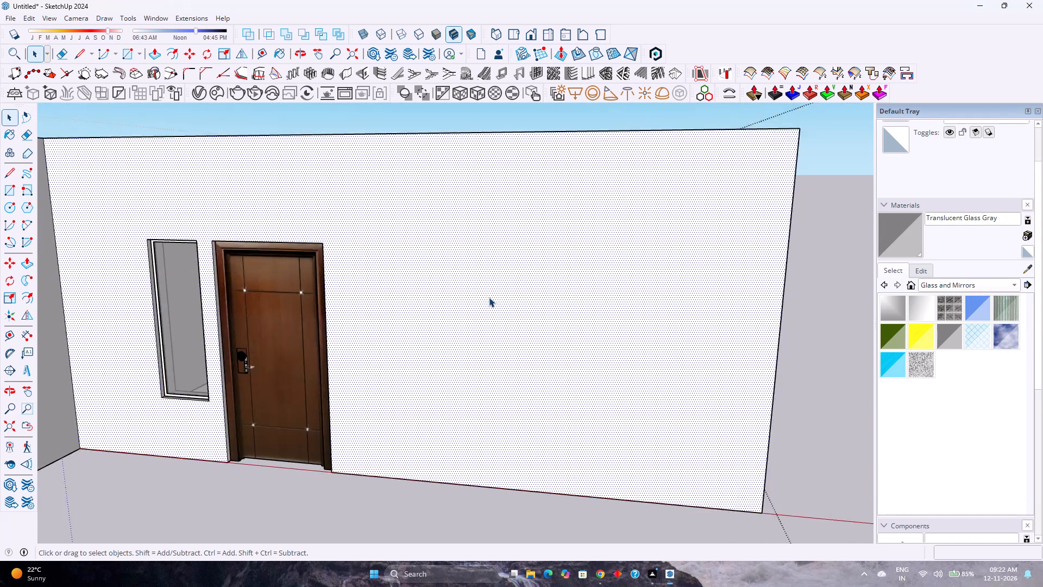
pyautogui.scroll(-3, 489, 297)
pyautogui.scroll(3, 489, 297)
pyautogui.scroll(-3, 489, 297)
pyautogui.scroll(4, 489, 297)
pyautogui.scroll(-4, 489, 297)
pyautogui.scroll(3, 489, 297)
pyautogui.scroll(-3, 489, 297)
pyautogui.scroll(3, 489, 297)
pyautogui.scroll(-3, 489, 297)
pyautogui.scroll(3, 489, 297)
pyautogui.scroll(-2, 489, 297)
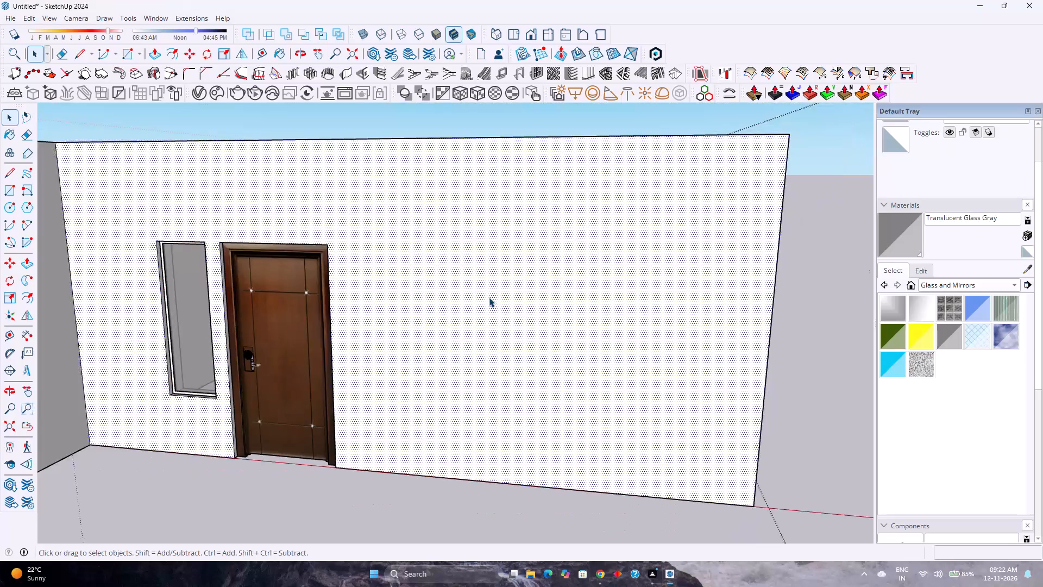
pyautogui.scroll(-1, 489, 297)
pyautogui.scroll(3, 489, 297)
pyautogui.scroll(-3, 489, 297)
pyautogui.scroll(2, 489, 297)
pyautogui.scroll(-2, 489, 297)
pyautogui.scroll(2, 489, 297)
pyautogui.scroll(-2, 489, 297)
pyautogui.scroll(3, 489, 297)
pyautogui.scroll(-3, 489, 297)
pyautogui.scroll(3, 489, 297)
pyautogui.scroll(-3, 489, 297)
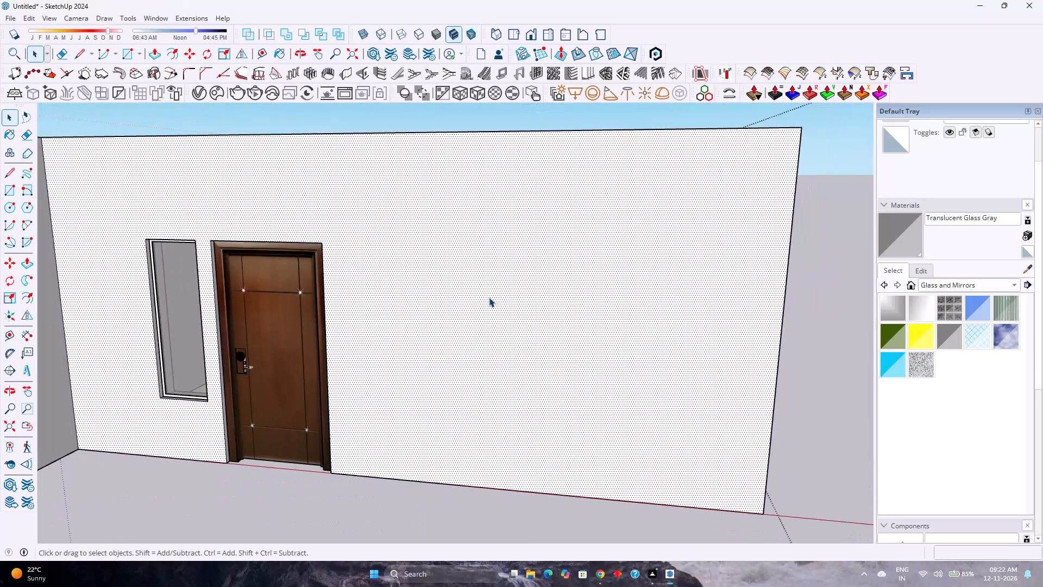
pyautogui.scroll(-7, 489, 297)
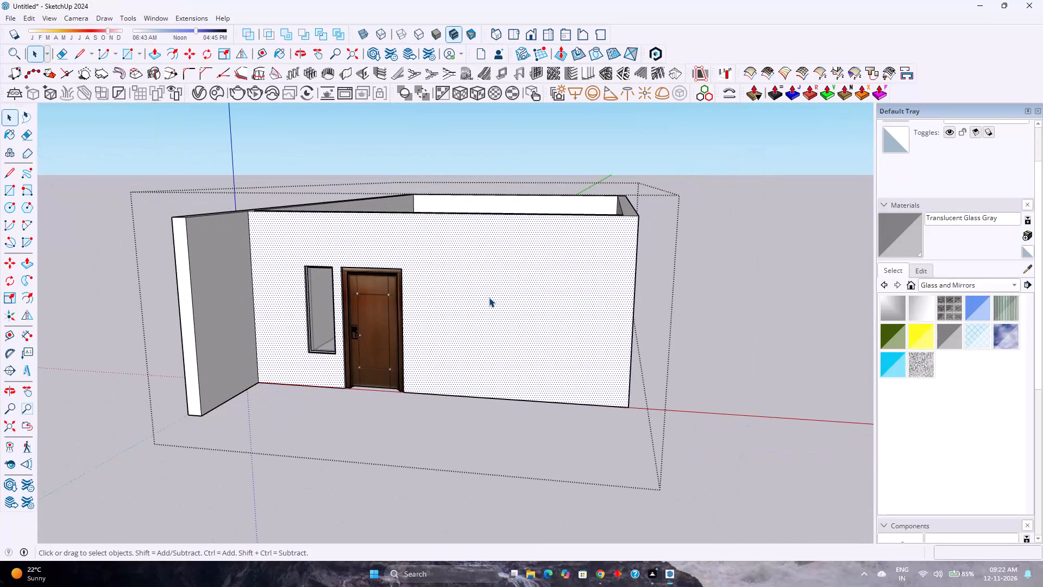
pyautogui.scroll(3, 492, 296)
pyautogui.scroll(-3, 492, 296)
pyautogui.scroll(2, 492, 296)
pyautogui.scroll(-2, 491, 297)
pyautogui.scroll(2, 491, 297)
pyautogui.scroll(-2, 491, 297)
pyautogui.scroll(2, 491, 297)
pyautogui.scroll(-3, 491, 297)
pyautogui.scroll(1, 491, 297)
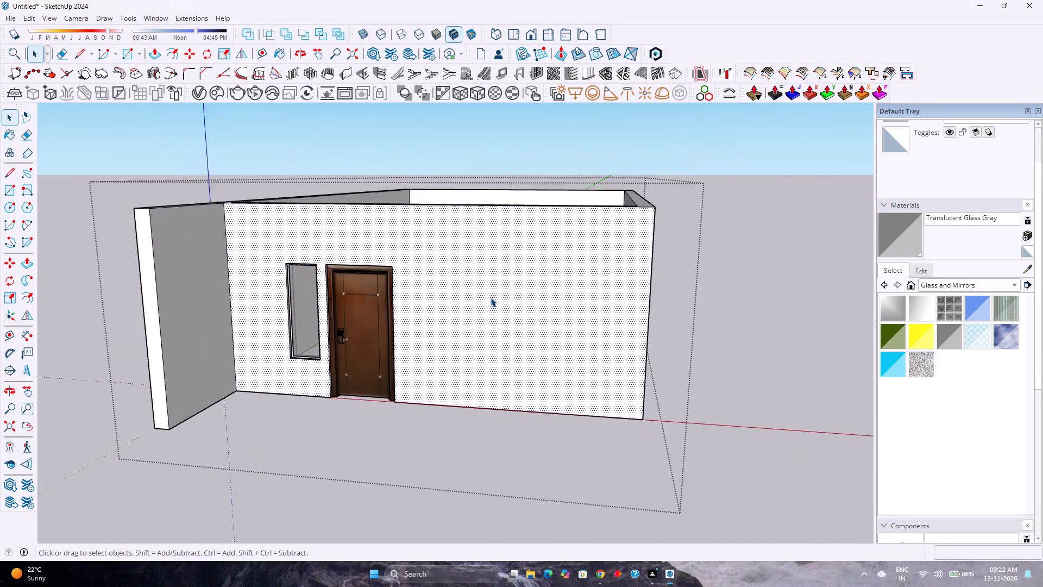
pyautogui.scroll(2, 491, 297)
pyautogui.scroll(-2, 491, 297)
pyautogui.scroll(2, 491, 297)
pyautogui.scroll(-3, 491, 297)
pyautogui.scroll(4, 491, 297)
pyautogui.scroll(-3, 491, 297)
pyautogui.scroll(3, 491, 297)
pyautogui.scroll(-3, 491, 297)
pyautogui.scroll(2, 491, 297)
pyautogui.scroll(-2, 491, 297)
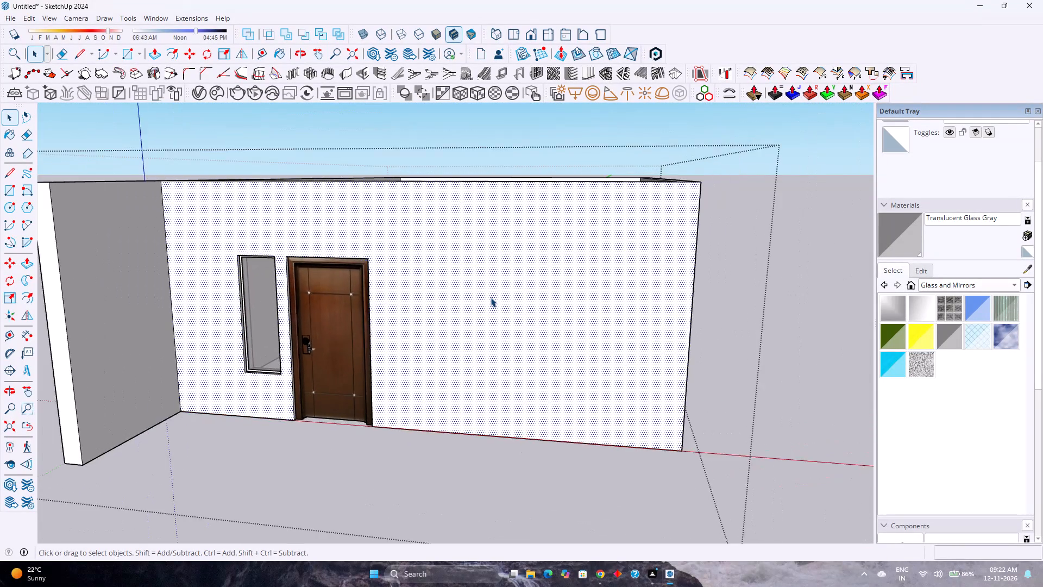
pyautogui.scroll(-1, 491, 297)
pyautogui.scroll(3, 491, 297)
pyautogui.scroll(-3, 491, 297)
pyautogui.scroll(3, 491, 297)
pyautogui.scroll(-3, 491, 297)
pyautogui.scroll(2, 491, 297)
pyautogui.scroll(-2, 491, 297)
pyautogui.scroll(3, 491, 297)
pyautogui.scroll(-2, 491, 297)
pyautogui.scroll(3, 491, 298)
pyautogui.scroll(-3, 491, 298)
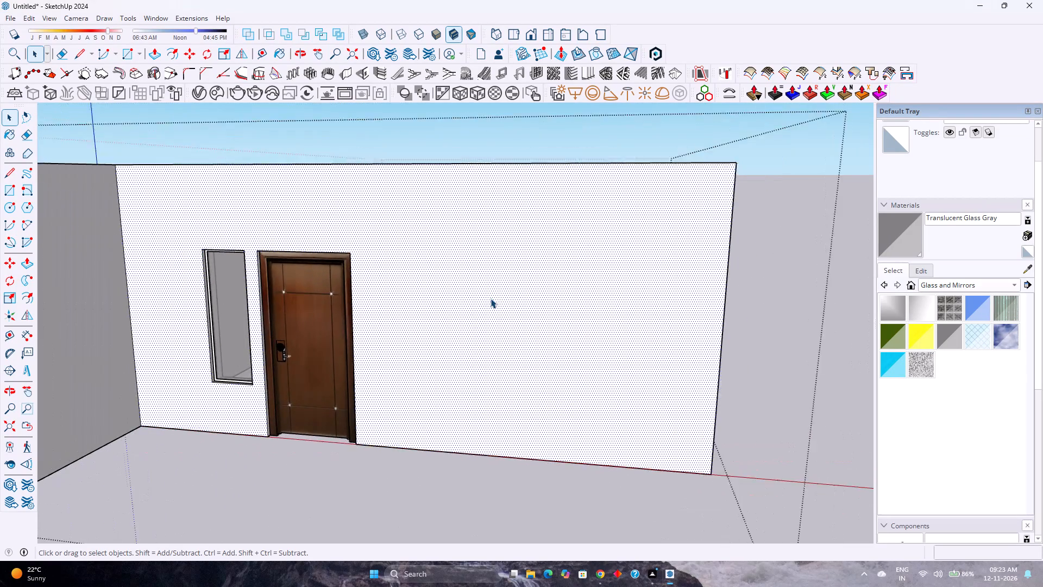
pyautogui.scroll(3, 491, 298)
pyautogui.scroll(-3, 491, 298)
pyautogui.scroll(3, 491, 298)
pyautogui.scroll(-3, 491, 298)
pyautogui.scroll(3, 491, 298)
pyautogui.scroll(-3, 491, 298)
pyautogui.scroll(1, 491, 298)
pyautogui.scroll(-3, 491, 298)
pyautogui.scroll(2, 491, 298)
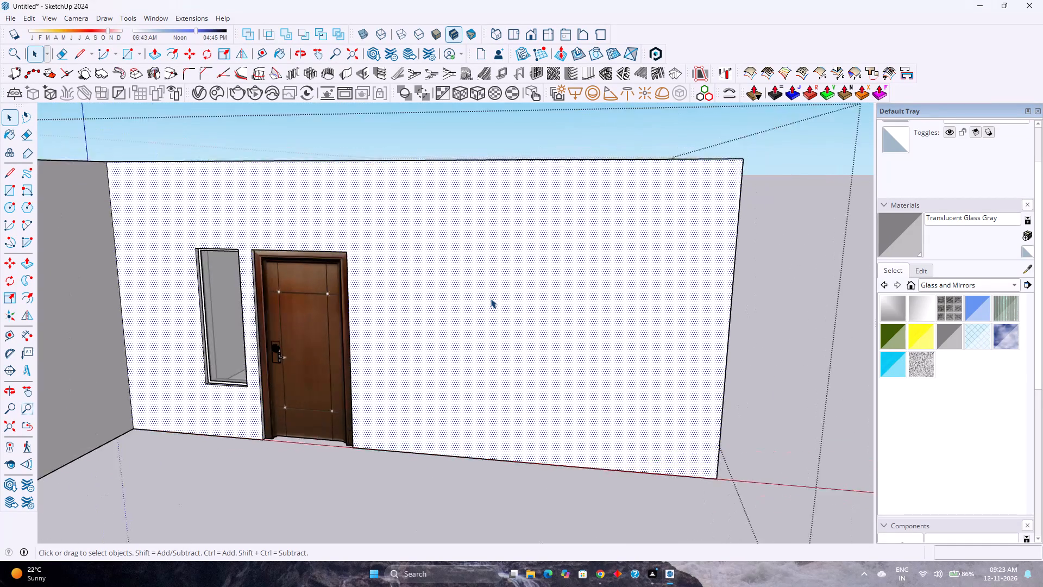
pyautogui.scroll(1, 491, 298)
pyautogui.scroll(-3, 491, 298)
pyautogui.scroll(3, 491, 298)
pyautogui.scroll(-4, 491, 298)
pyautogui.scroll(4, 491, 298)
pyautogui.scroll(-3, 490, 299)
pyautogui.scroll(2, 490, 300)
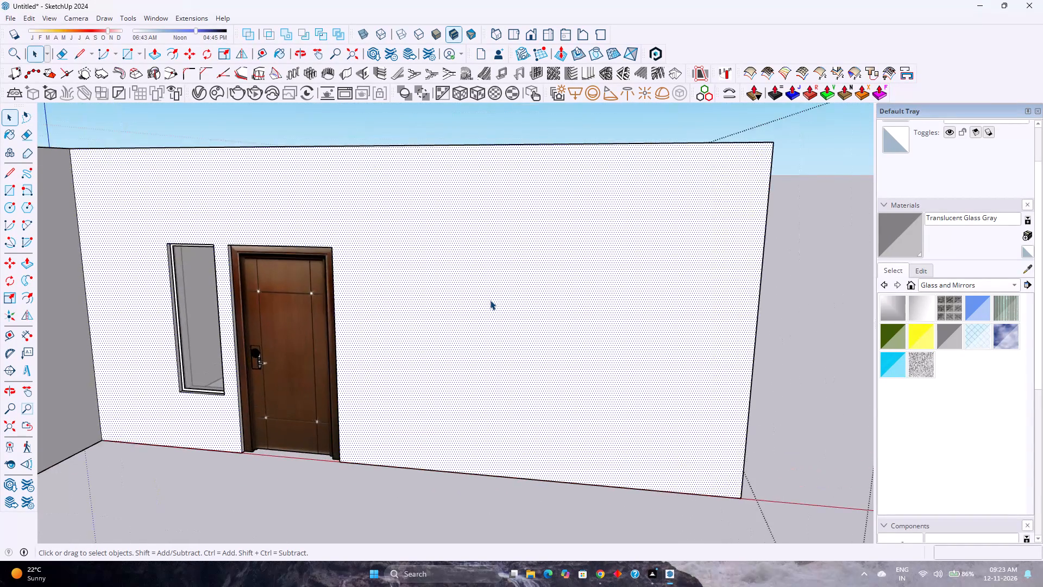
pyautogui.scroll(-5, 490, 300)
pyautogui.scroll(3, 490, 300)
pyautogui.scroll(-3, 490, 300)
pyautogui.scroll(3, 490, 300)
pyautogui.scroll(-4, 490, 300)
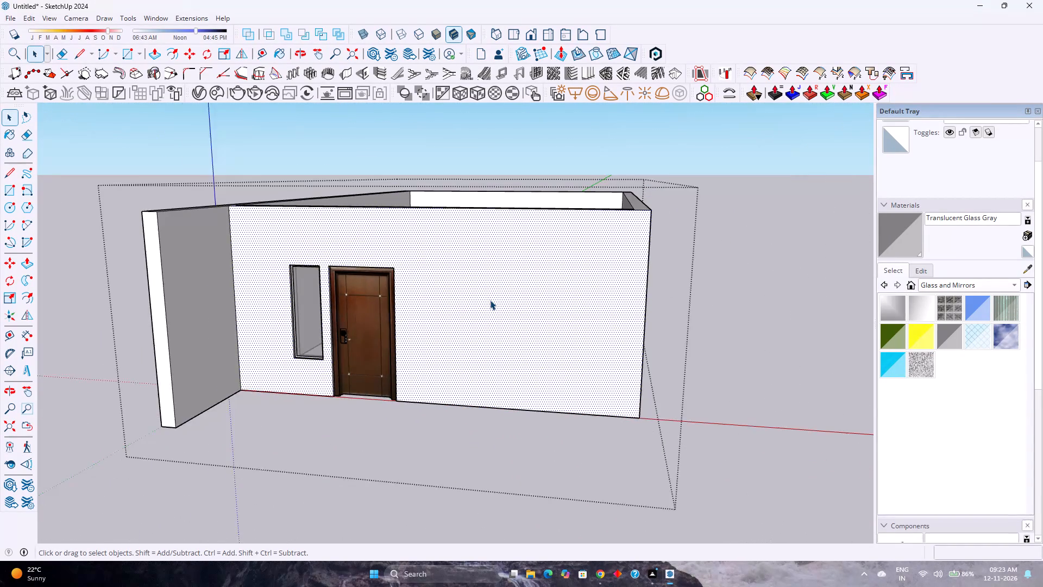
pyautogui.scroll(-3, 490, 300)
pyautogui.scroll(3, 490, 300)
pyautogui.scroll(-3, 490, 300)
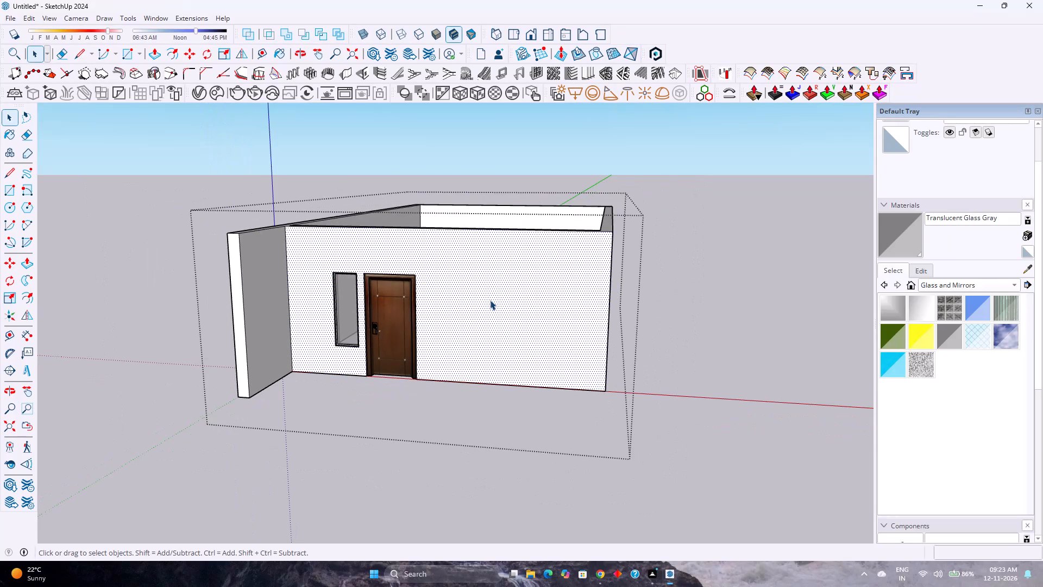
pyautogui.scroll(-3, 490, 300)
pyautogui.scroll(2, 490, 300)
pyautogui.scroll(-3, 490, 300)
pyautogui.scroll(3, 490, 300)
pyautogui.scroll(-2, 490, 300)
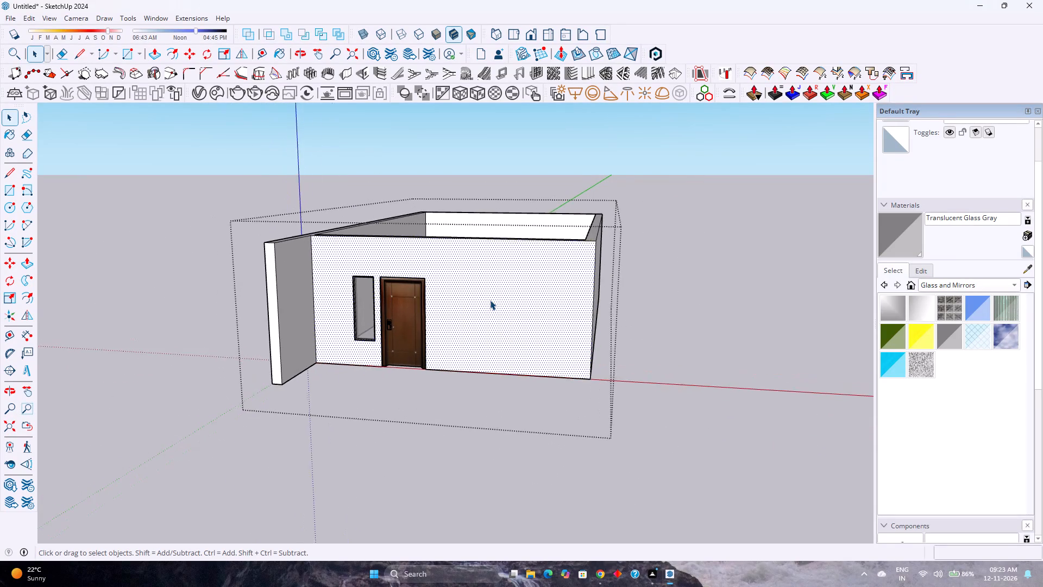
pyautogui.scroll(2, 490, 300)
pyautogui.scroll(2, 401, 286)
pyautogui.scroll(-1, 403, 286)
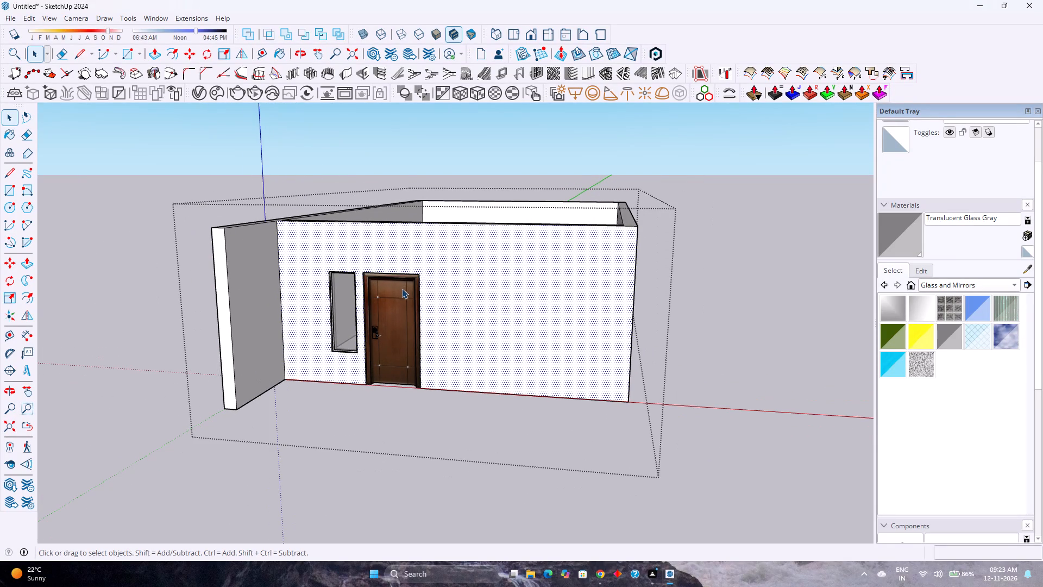
# Examine the front wall with its door and window from several angles, including the door's base and the outer side wall.
pyautogui.moveTo(384, 297); pyautogui.dragTo(498, 247, button='middle')
pyautogui.middleClick(482, 311)
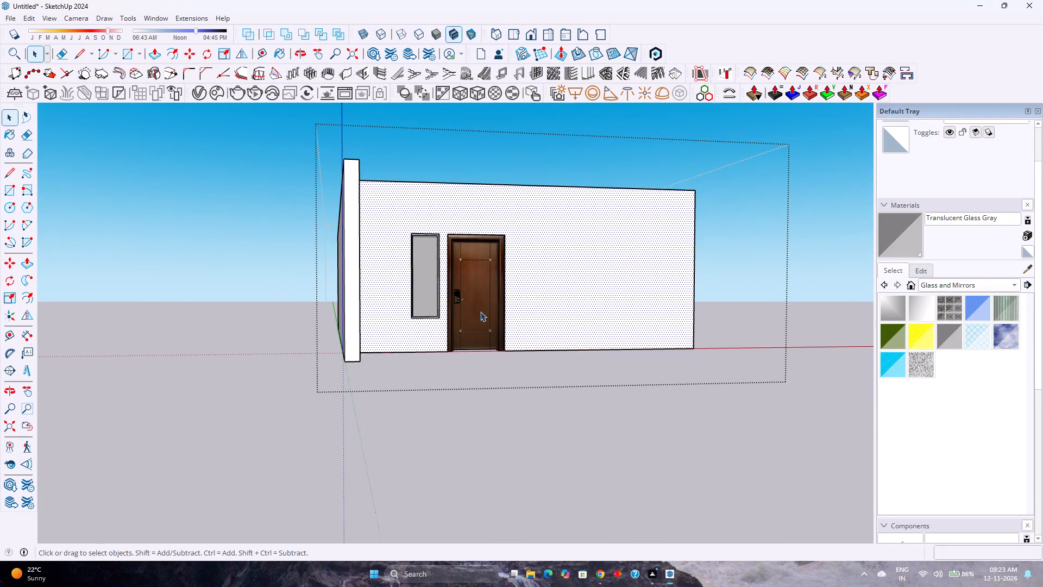
pyautogui.scroll(-4, 474, 310)
pyautogui.scroll(2, 505, 321)
pyautogui.scroll(6, 629, 293)
pyautogui.moveTo(659, 292); pyautogui.dragTo(536, 326, button='middle')
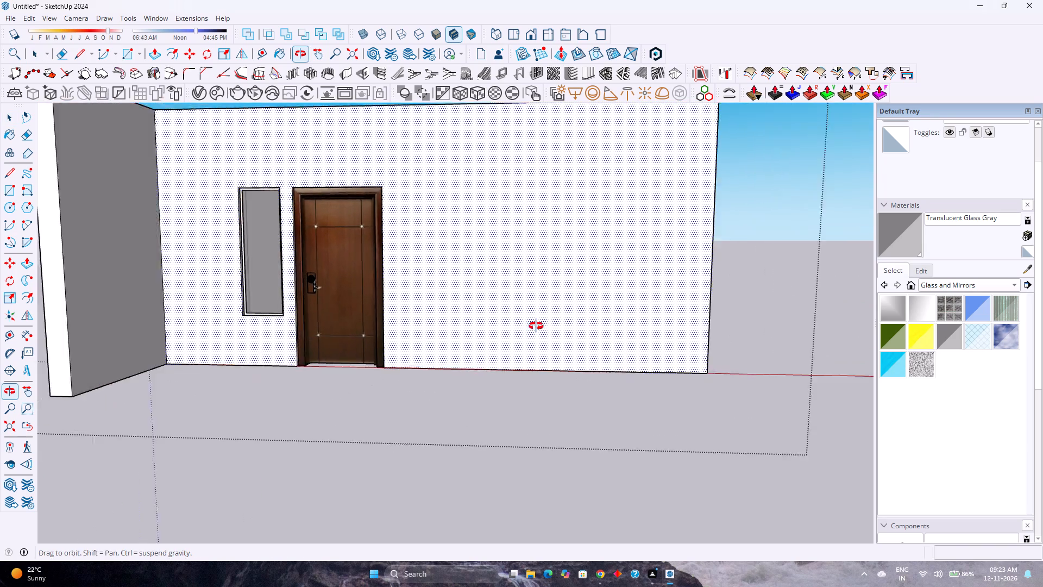
pyautogui.moveTo(536, 326); pyautogui.dragTo(412, 351, button='middle')
pyautogui.scroll(-4, 410, 349)
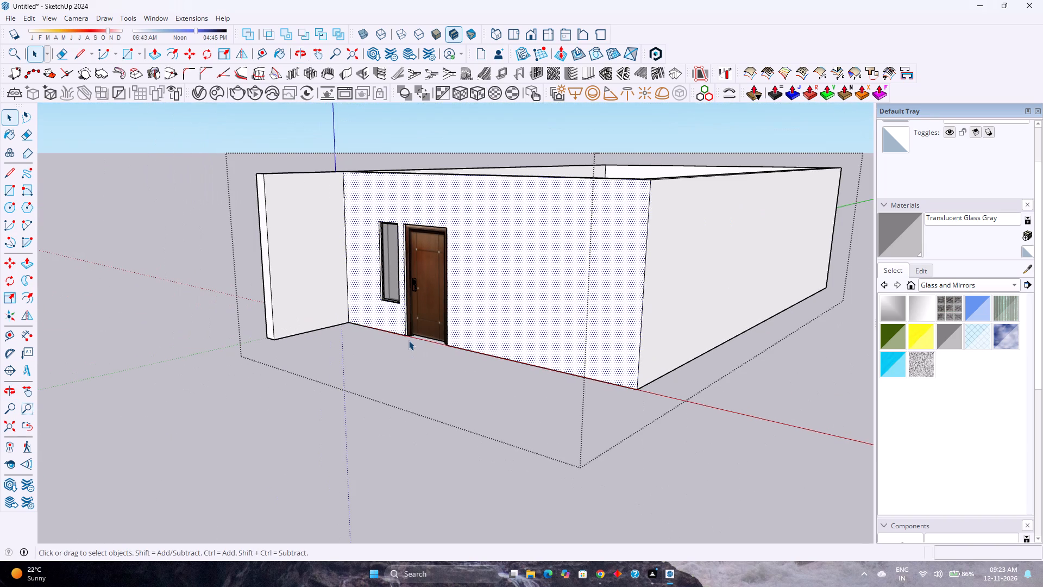
pyautogui.scroll(3, 490, 328)
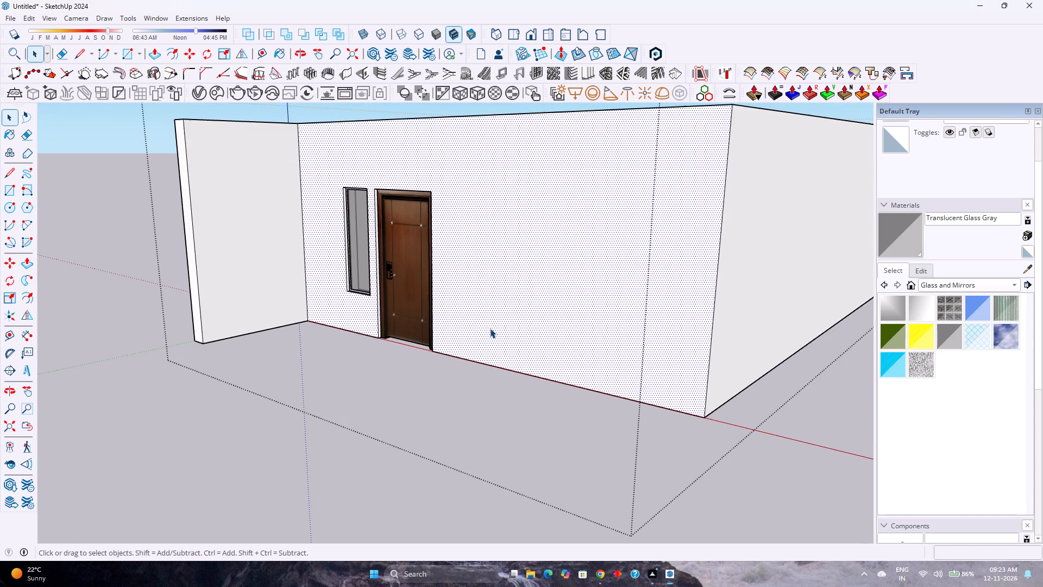
pyautogui.scroll(3, 409, 335)
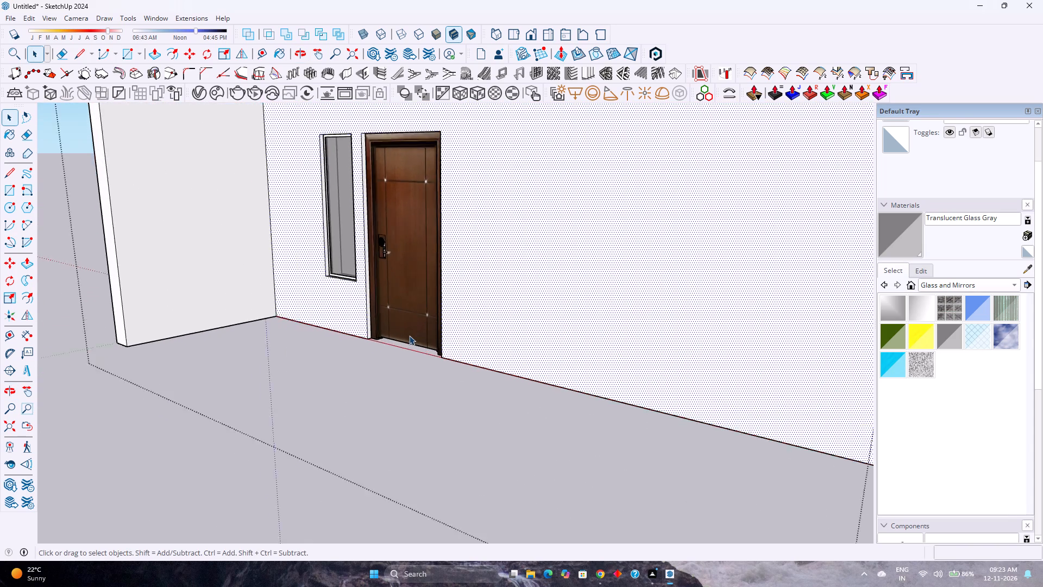
pyautogui.scroll(1, 409, 335)
pyautogui.scroll(-3, 410, 335)
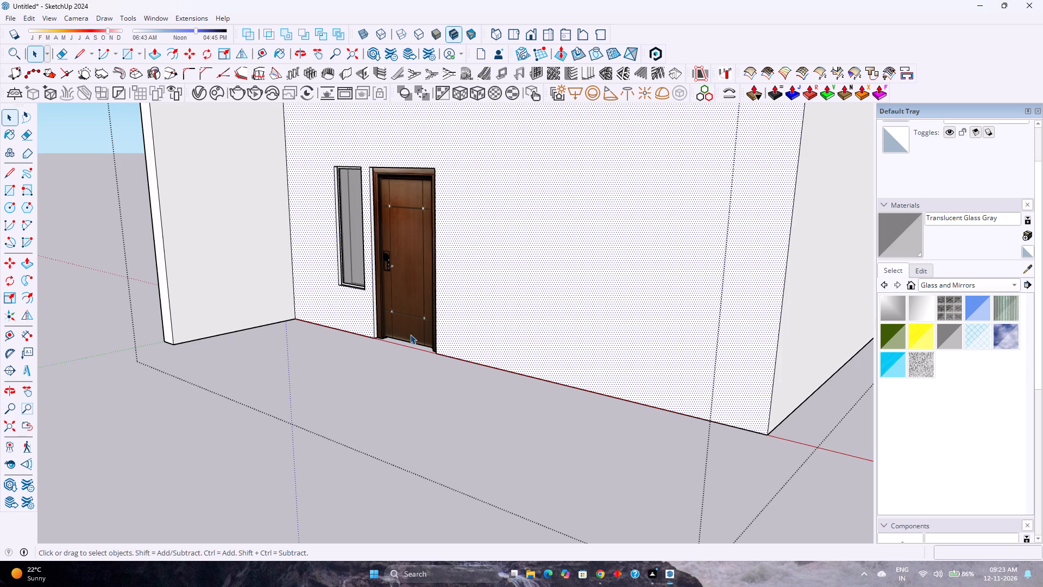
pyautogui.scroll(8, 467, 298)
pyautogui.moveTo(462, 314); pyautogui.dragTo(508, 338, button='middle')
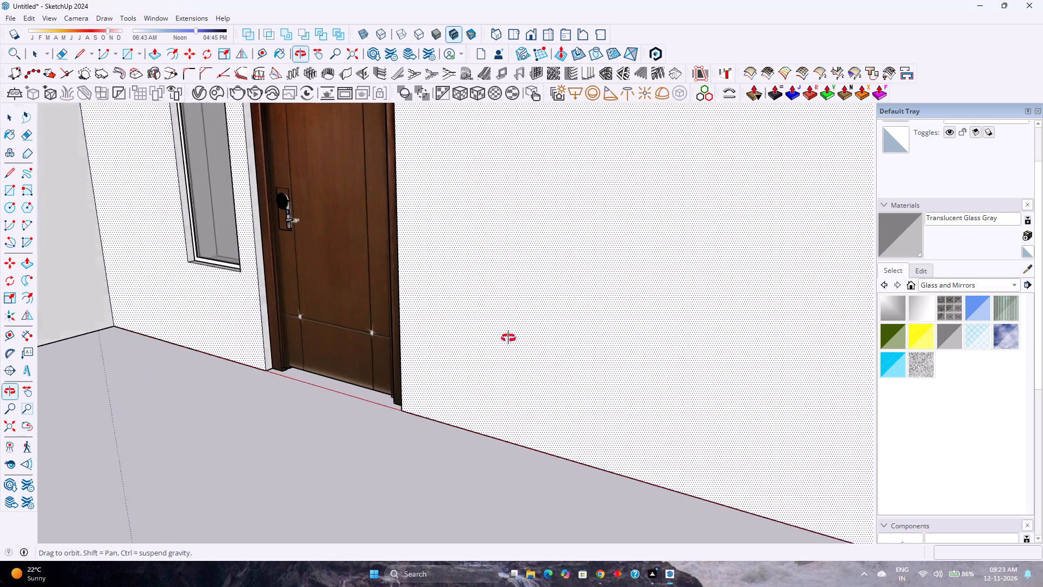
pyautogui.moveTo(508, 338); pyautogui.dragTo(685, 358, button='middle')
pyautogui.scroll(1, 386, 332)
pyautogui.scroll(-12, 386, 332)
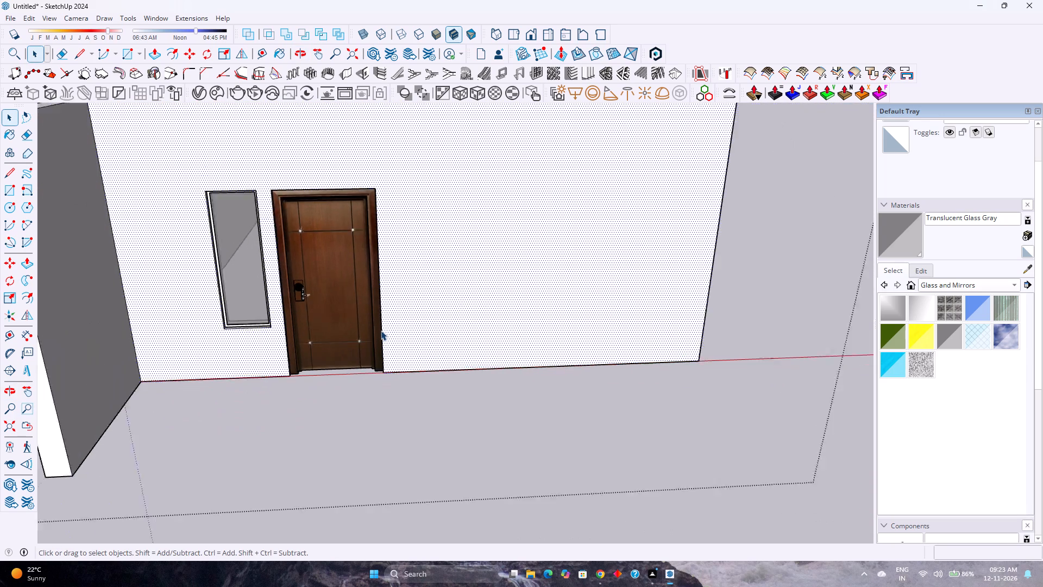
pyautogui.scroll(-4, 380, 330)
pyautogui.moveTo(397, 315); pyautogui.dragTo(374, 261, button='middle')
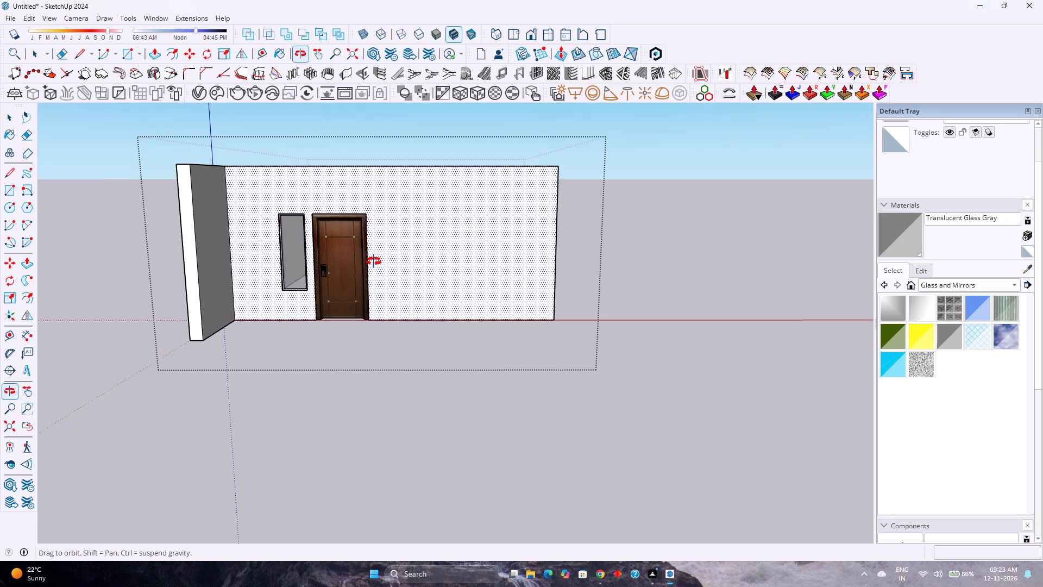
pyautogui.moveTo(374, 261); pyautogui.dragTo(373, 262, button='middle')
pyautogui.scroll(2, 381, 249)
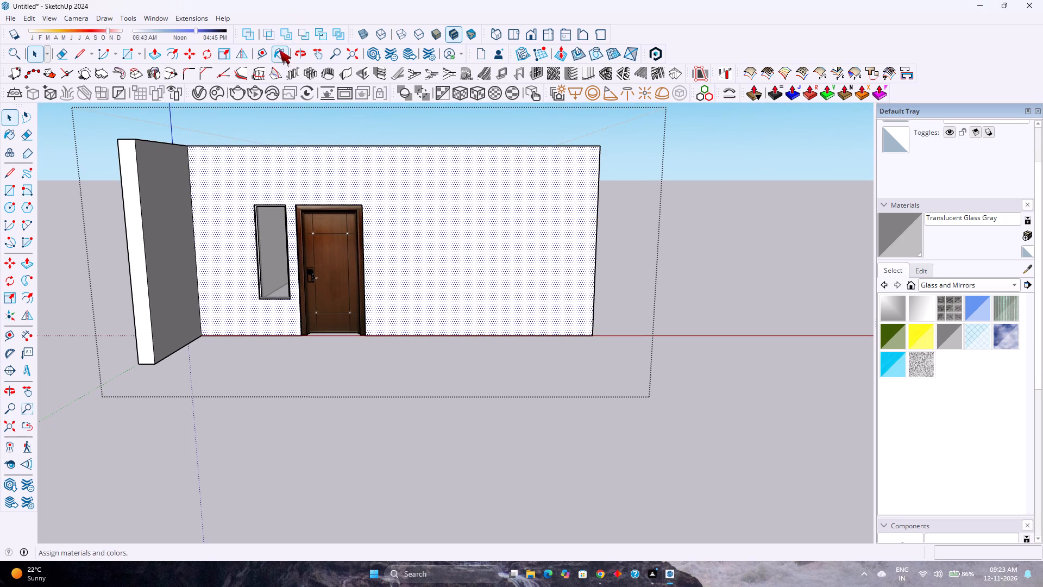
# Place three vertical guides on the front wall: 9" from the door's edge away from the window, then 3' and 7' farther on successively.
pyautogui.click(265, 50)
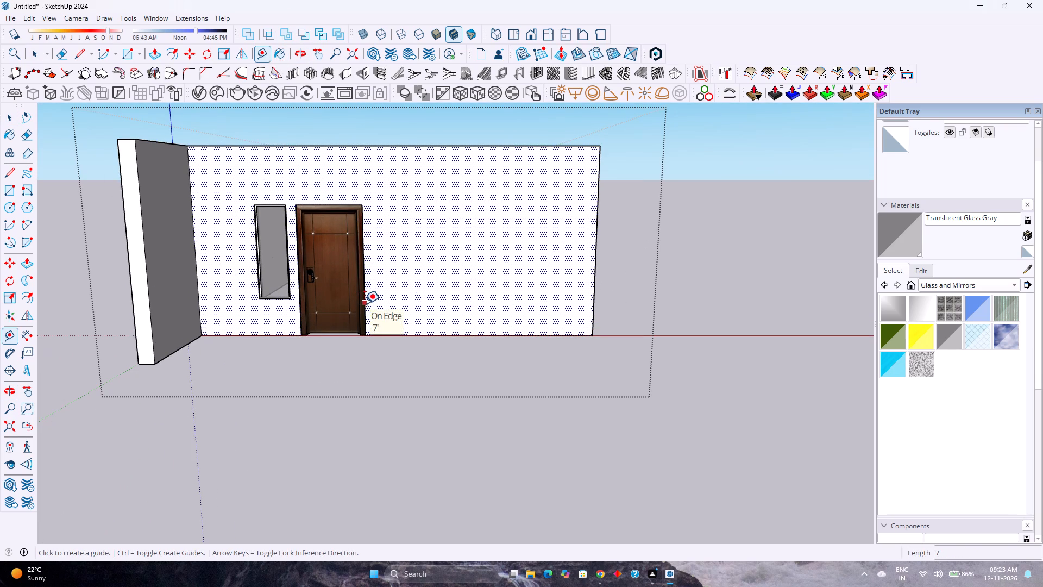
pyautogui.click(365, 303)
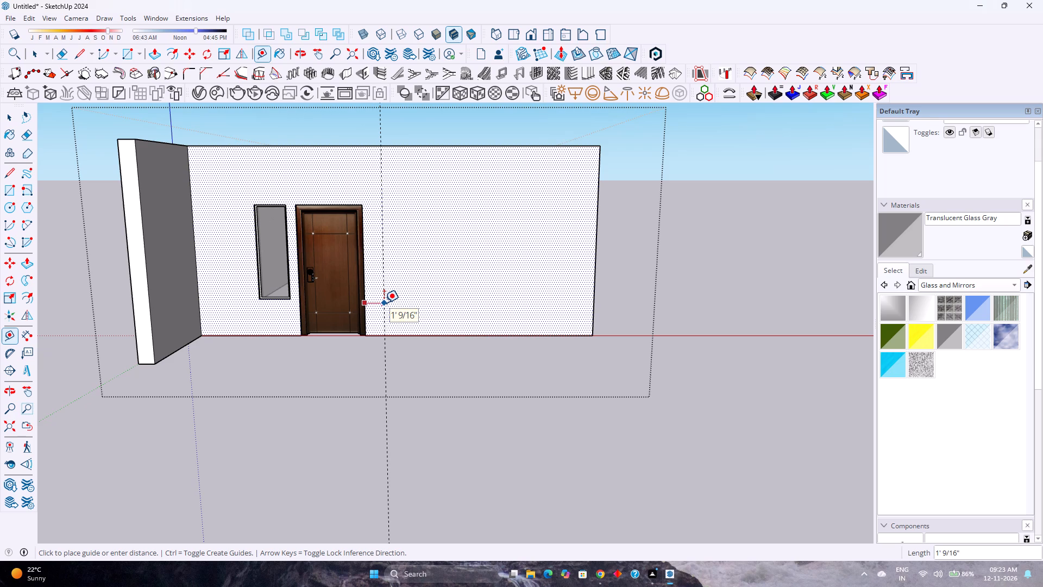
pyautogui.press('9')
pyautogui.press('Return')
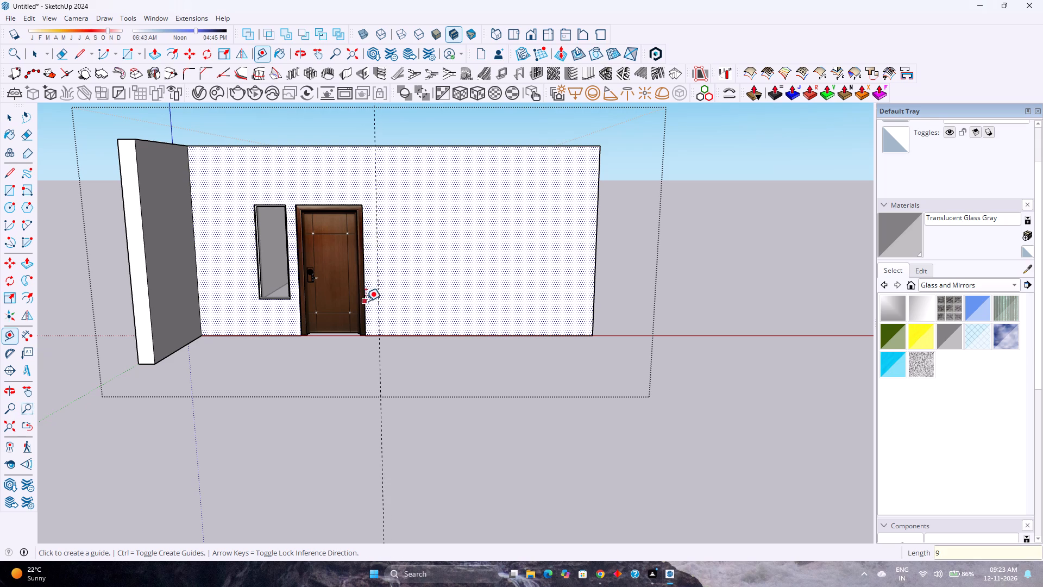
pyautogui.click(381, 270)
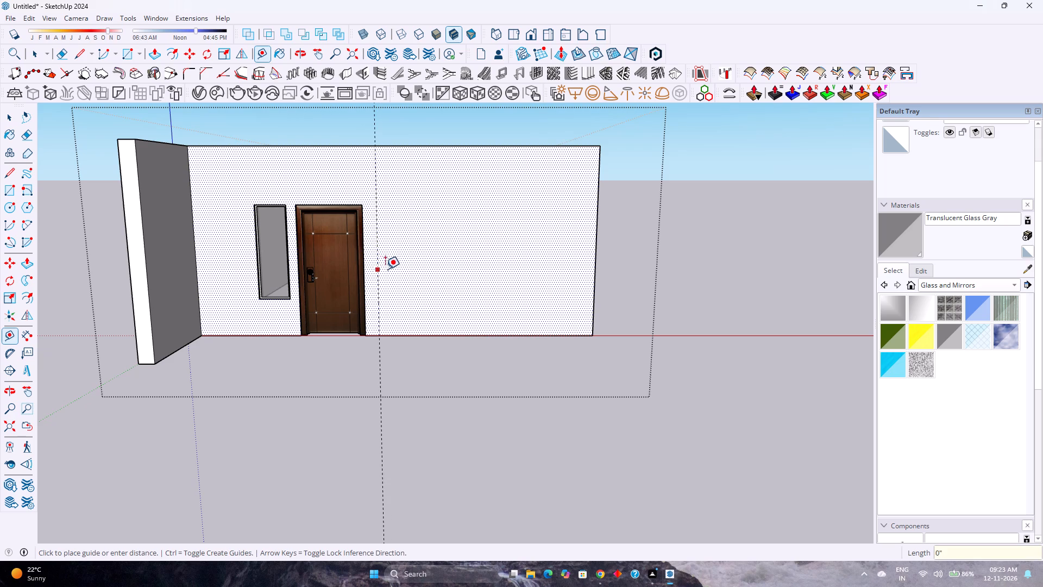
pyautogui.write("3'")
pyautogui.press('Return')
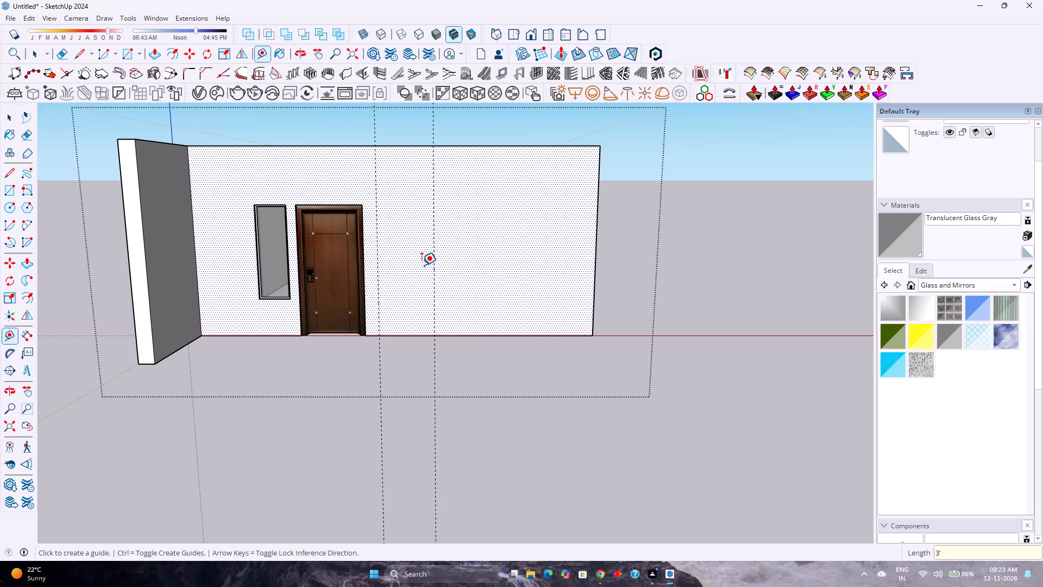
pyautogui.click(433, 252)
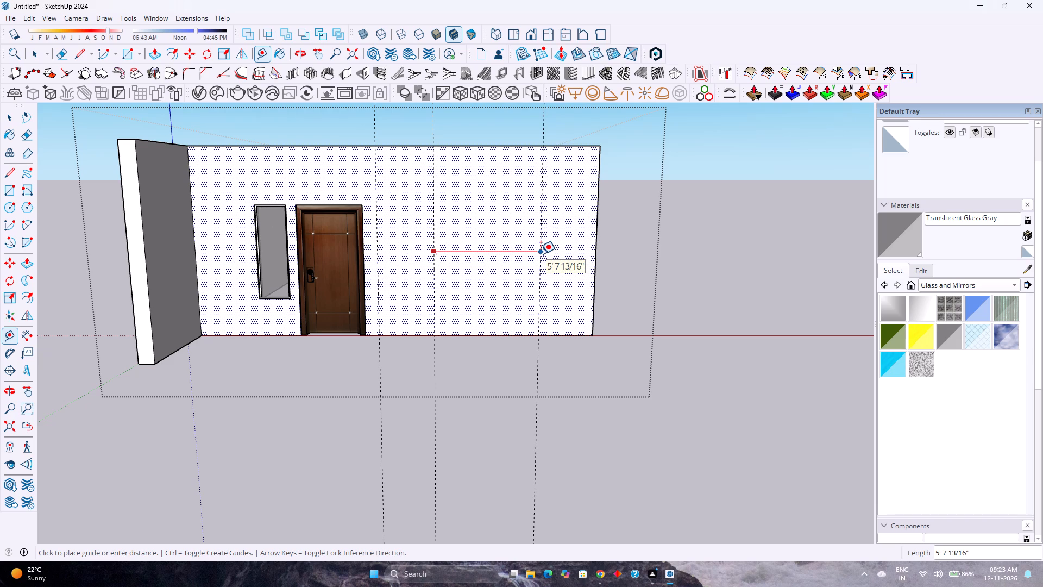
pyautogui.press('6')
pyautogui.press('BackSpace')
pyautogui.write("7'")
pyautogui.press('Return')
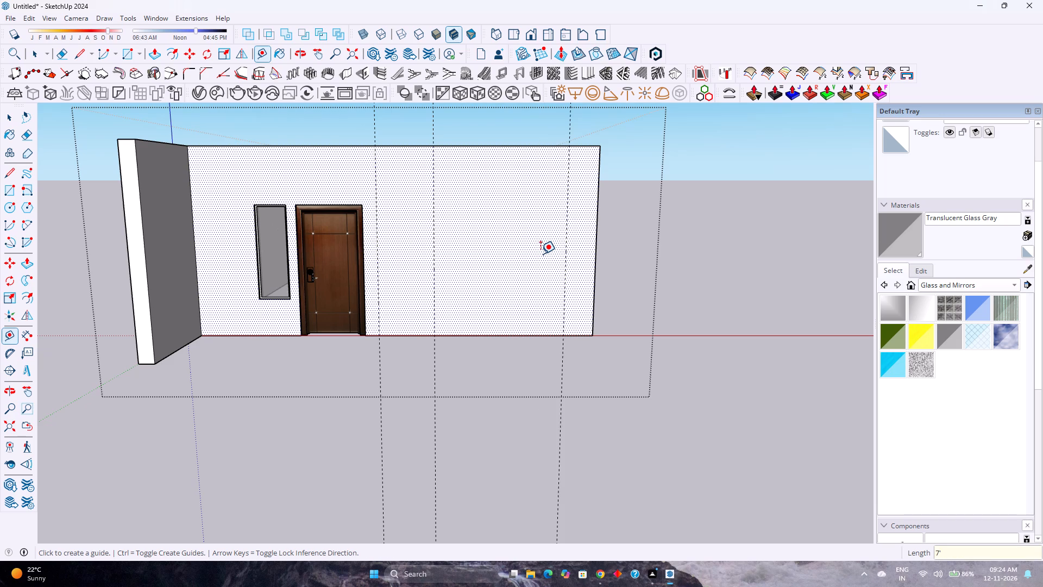
# Place a horizontal guide on the front wall 2' above its bottom edge.
pyautogui.click(489, 333)
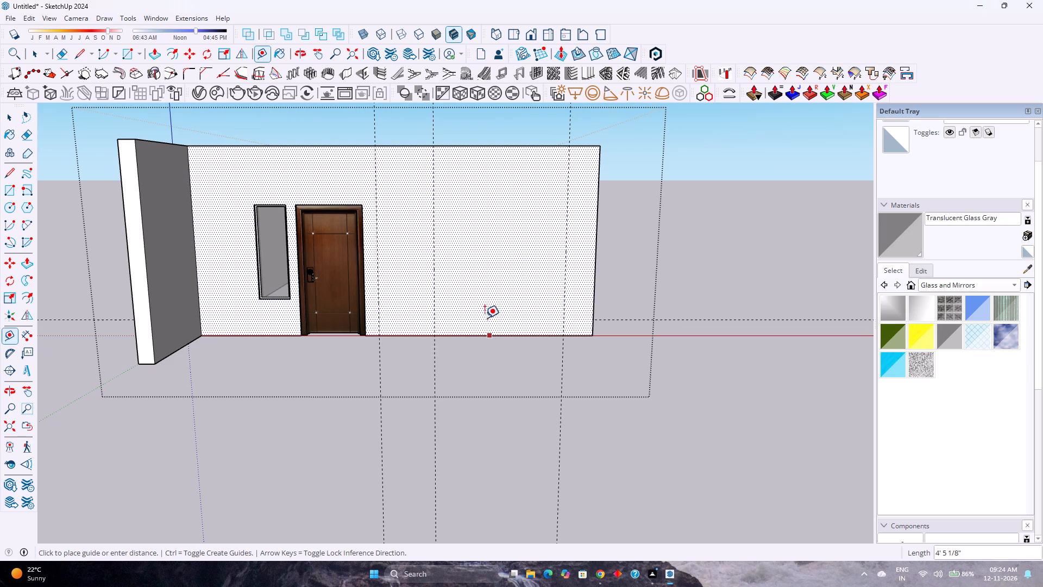
pyautogui.press('Up')
pyautogui.write("2'")
pyautogui.press('Return')
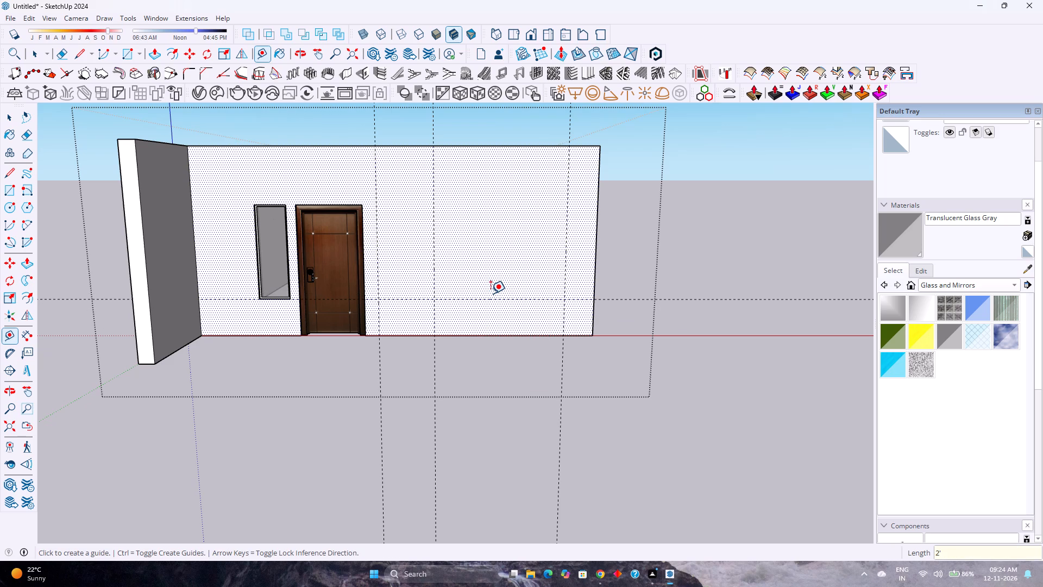
pyautogui.press('2')
pyautogui.press('BackSpace')
# Place another vertical guide 3' beyond the guide farthest from the door, past the end of the front wall.
pyautogui.scroll(-1, 439, 290)
pyautogui.scroll(3, 443, 310)
pyautogui.scroll(-2, 443, 311)
pyautogui.scroll(3, 444, 319)
pyautogui.scroll(-1, 447, 325)
pyautogui.scroll(1, 449, 328)
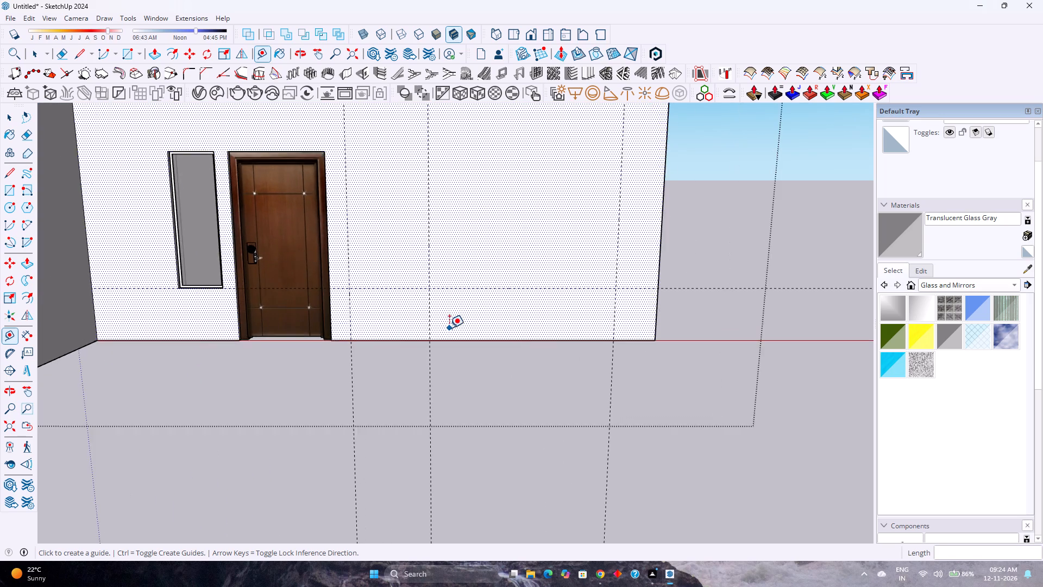
pyautogui.scroll(-3, 449, 328)
pyautogui.scroll(3, 451, 332)
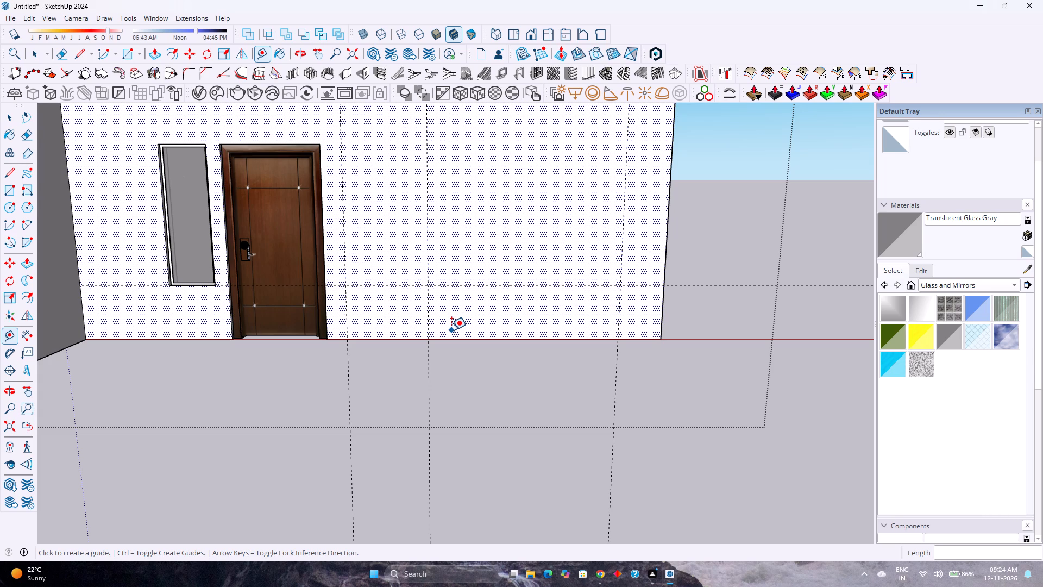
pyautogui.click(624, 218)
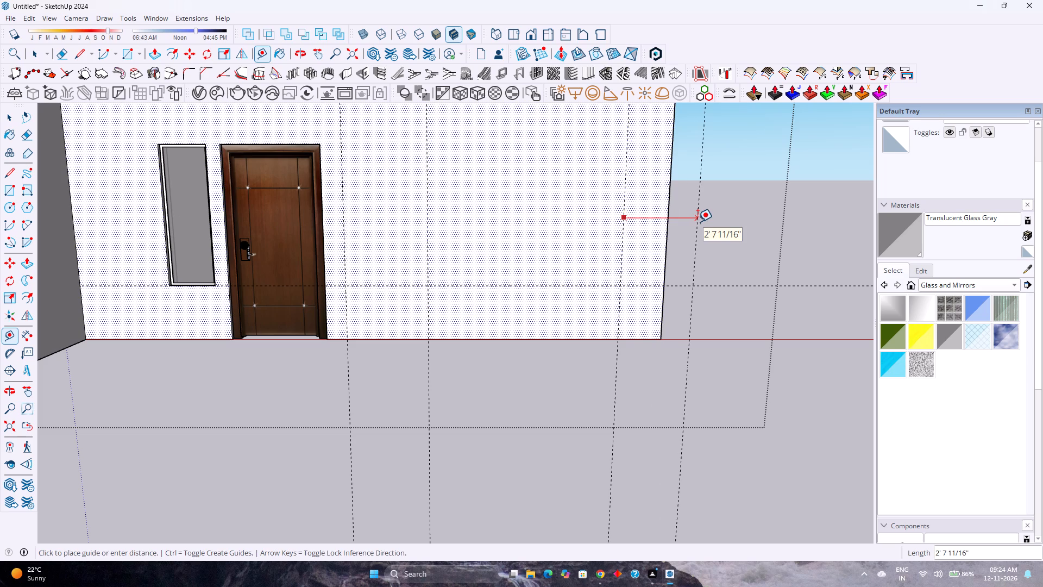
pyautogui.write("3'")
pyautogui.press('Return')
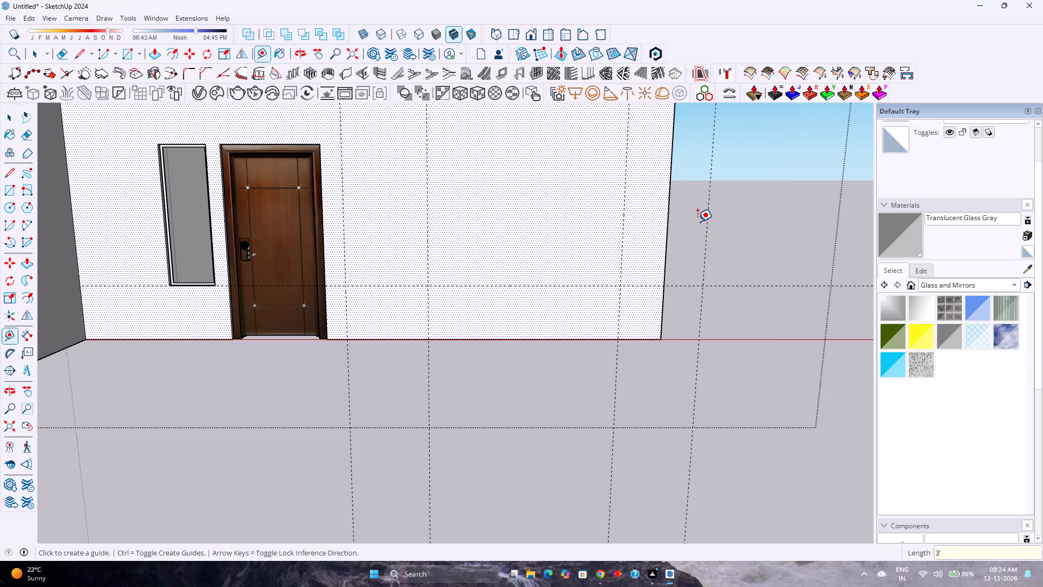
pyautogui.press('space')
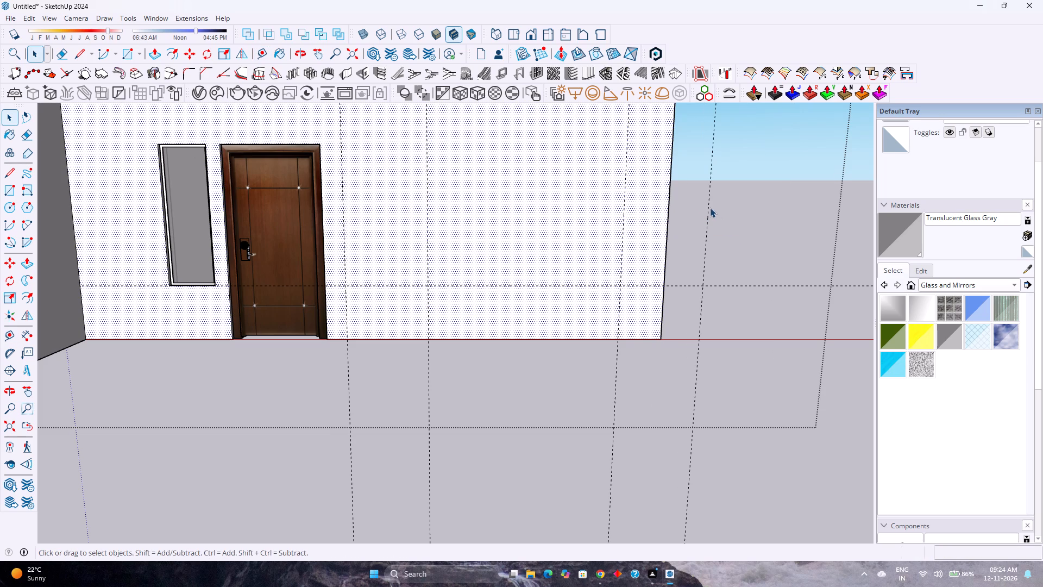
# Examine the whole building and the front wall's guides from an elevated view of the front corner beyond the door.
pyautogui.scroll(2, 592, 200)
pyautogui.scroll(-6, 592, 201)
pyautogui.moveTo(593, 205); pyautogui.dragTo(557, 251, button='middle')
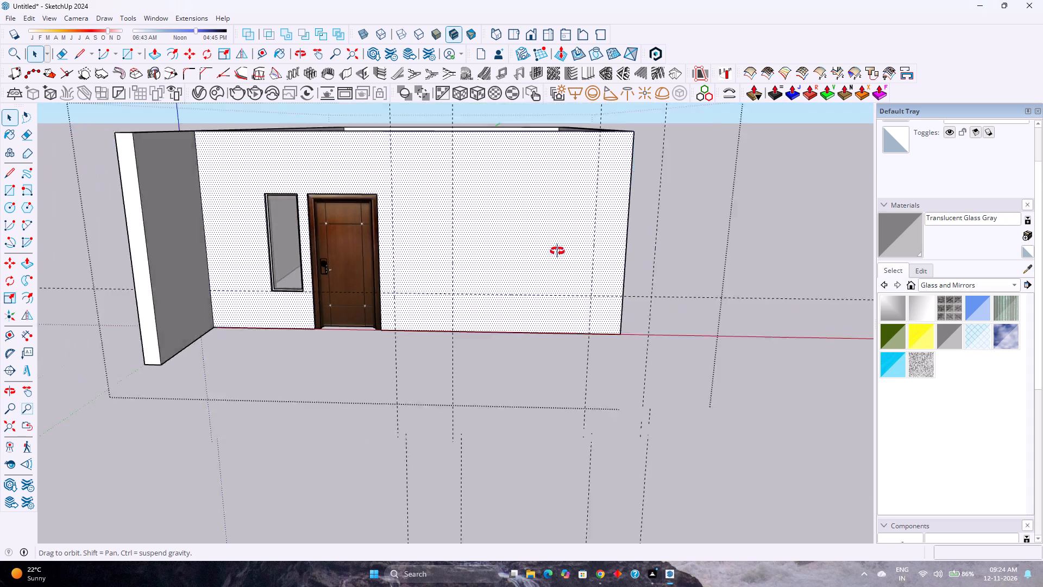
pyautogui.moveTo(557, 251); pyautogui.dragTo(525, 320, button='middle')
pyautogui.moveTo(567, 308); pyautogui.dragTo(417, 277, button='middle')
pyautogui.scroll(-3, 417, 277)
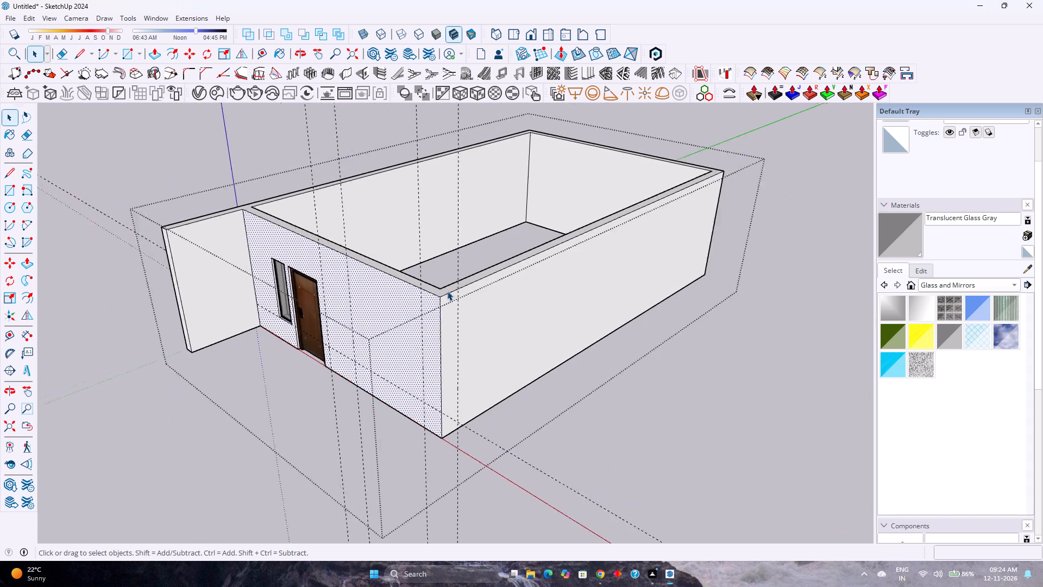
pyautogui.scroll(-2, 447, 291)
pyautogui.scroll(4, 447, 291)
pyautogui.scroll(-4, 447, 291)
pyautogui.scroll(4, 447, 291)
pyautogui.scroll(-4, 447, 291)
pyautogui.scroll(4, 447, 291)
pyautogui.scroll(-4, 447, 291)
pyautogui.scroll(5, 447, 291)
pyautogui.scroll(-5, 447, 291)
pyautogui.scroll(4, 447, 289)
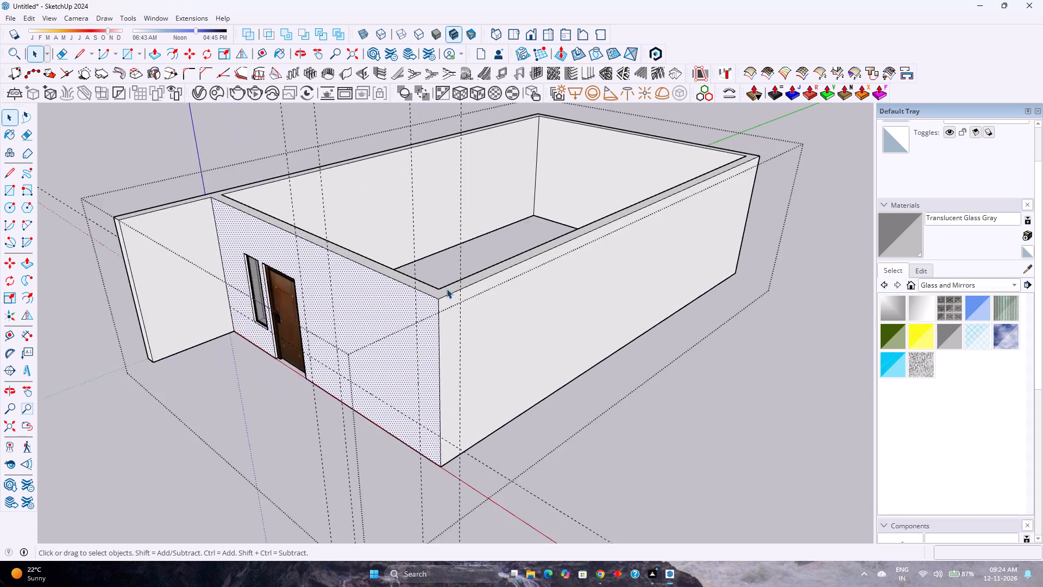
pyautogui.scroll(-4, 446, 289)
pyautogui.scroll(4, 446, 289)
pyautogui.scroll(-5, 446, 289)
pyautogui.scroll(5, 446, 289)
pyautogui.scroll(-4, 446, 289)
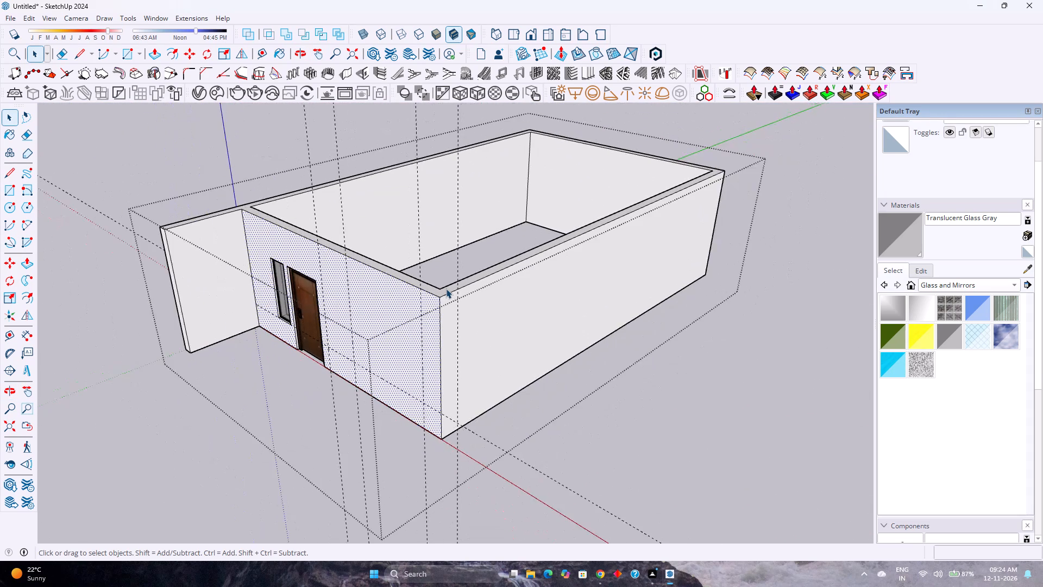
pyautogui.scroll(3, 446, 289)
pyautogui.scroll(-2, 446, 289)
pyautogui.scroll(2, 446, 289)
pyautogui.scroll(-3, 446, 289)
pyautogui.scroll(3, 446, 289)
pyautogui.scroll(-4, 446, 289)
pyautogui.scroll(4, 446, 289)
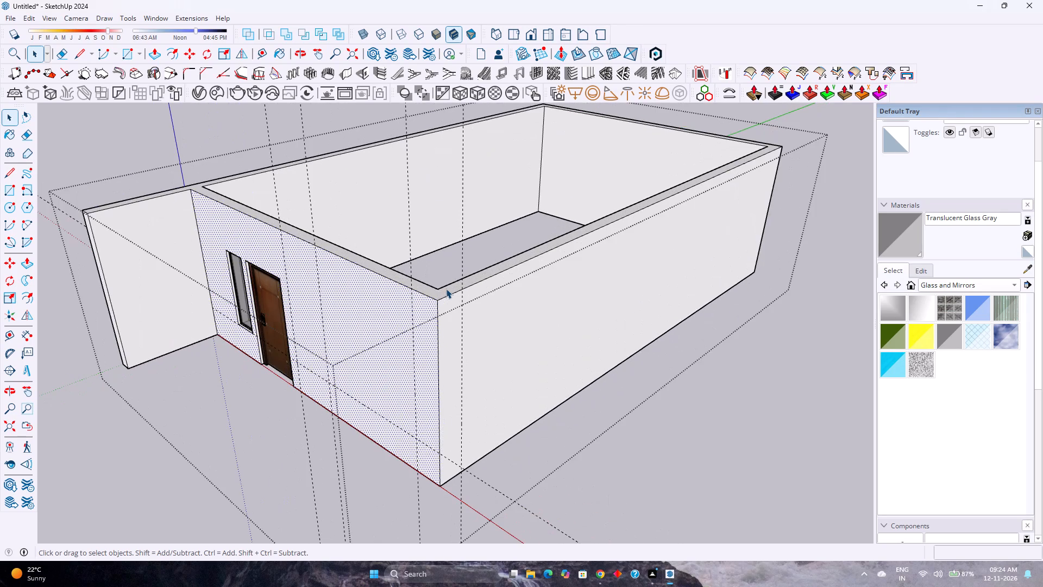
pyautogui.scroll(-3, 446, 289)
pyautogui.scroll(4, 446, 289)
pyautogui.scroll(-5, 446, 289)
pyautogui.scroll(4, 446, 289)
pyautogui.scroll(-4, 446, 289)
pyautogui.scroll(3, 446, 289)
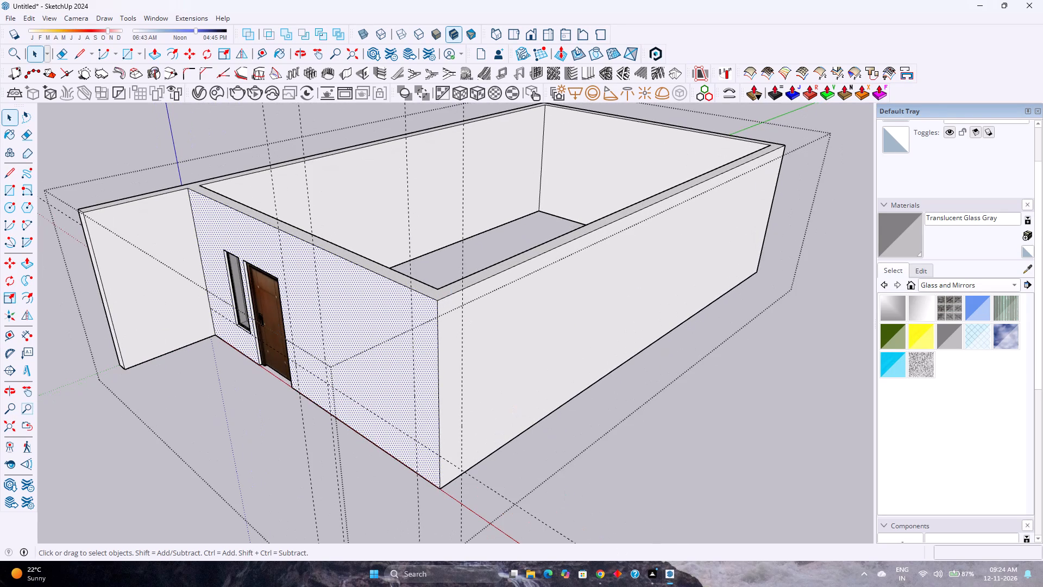
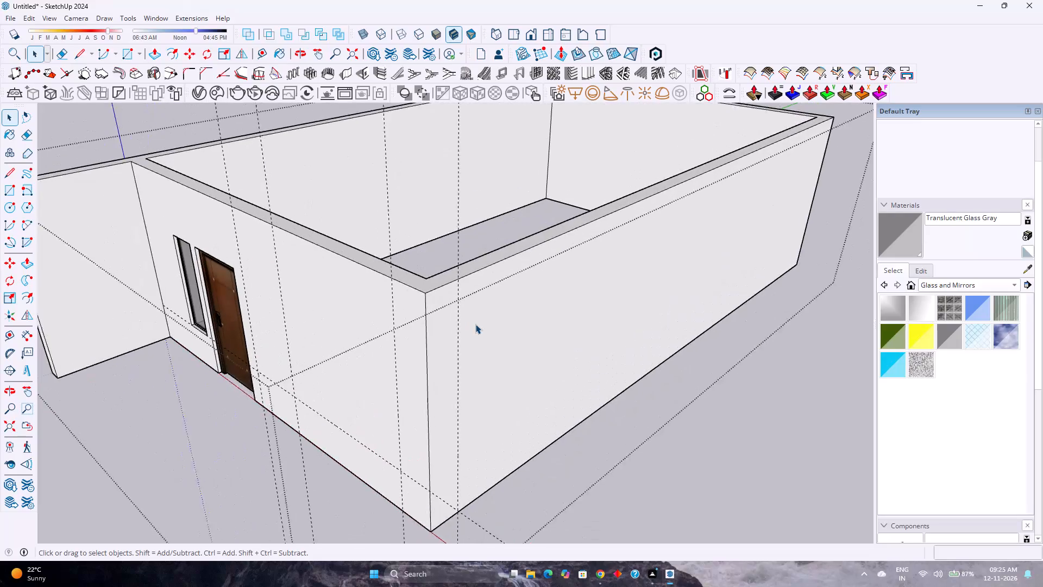
# Push/Pull the outer face of the long side wall outward 1' 5".
pyautogui.scroll(1, 475, 324)
pyautogui.scroll(-4, 475, 324)
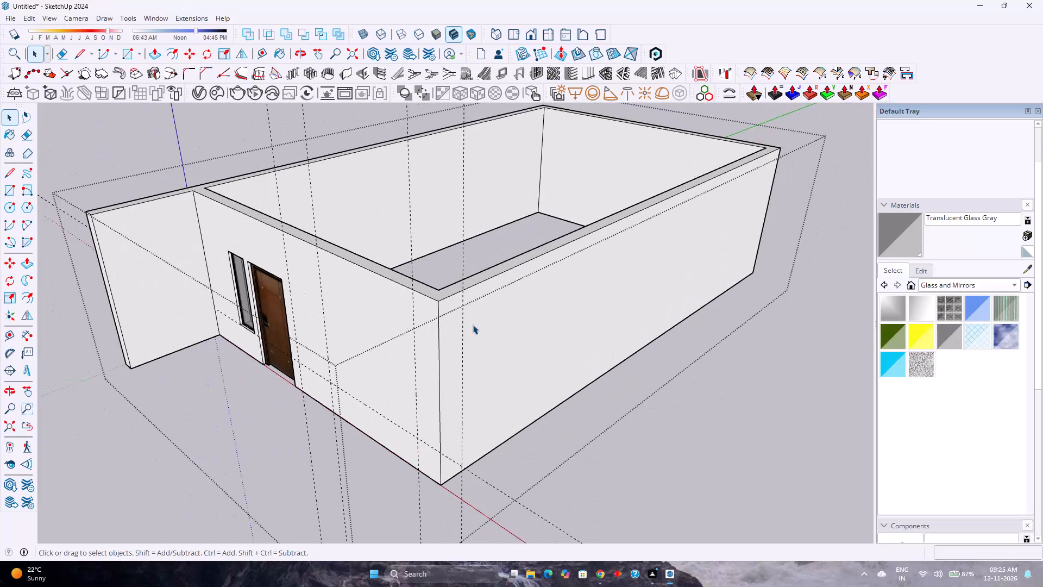
pyautogui.moveTo(440, 338); pyautogui.dragTo(456, 332, button='middle')
pyautogui.doubleClick(491, 327)
pyautogui.tripleClick(505, 326)
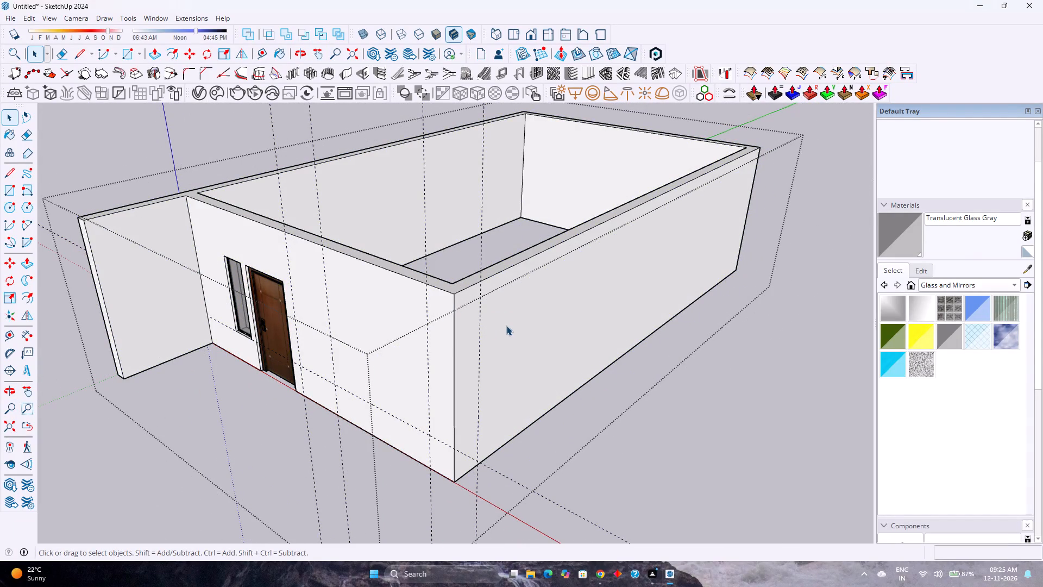
pyautogui.click(506, 326)
pyautogui.click(517, 324)
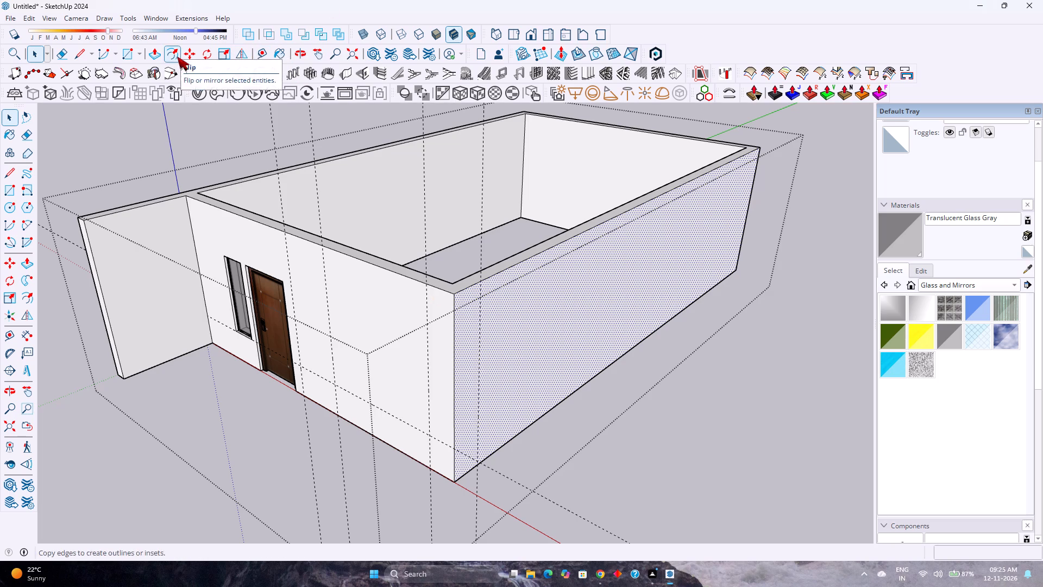
pyautogui.click(155, 58)
pyautogui.click(571, 347)
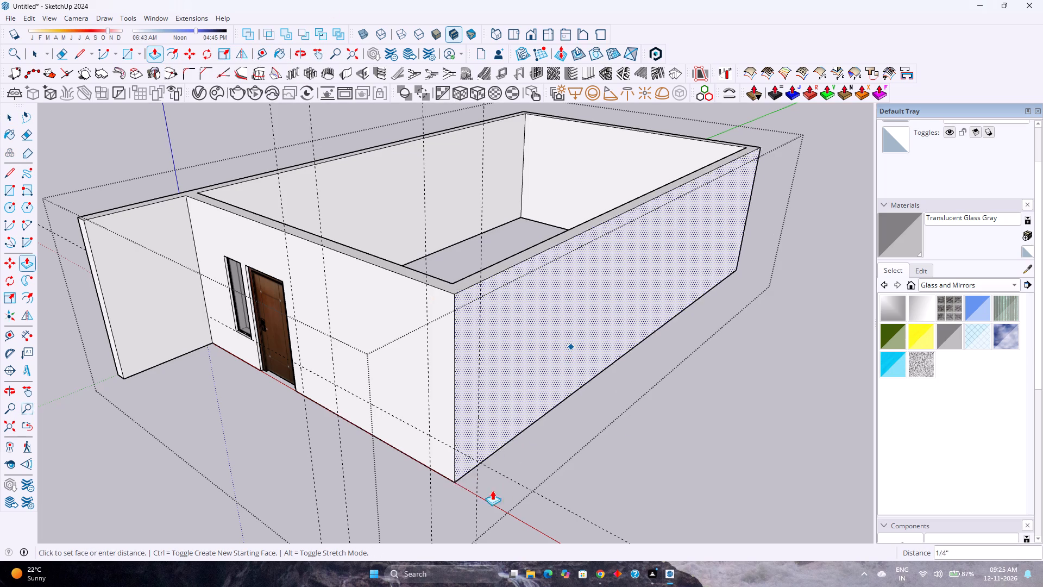
pyautogui.click(476, 460)
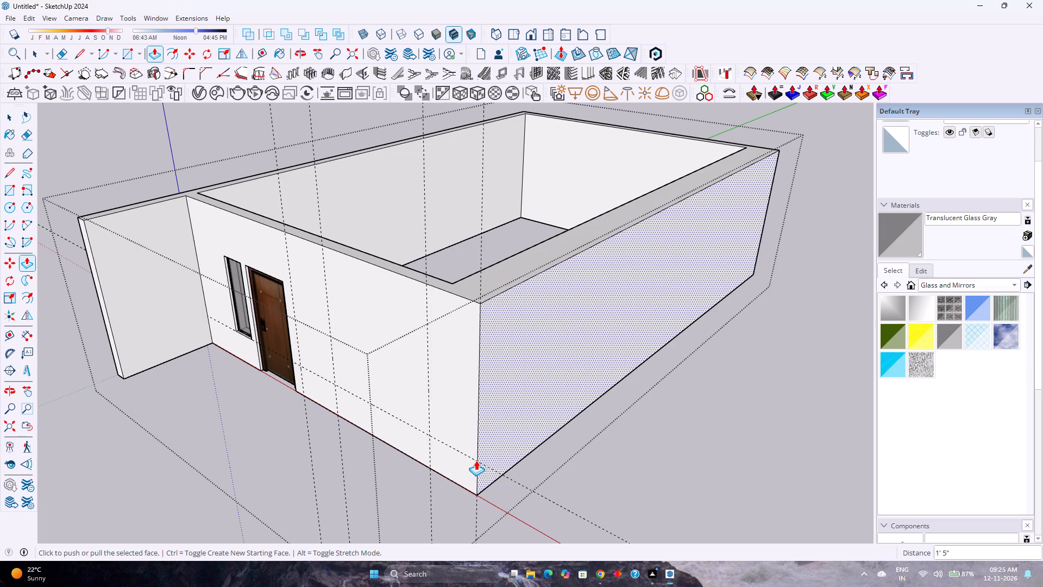
# Push/Pull the inner face of the same long side wall 1' 5" toward its outer face, enlarging the room.
pyautogui.scroll(6, 474, 340)
pyautogui.moveTo(474, 334); pyautogui.dragTo(849, 539, button='middle')
pyautogui.scroll(-3, 590, 408)
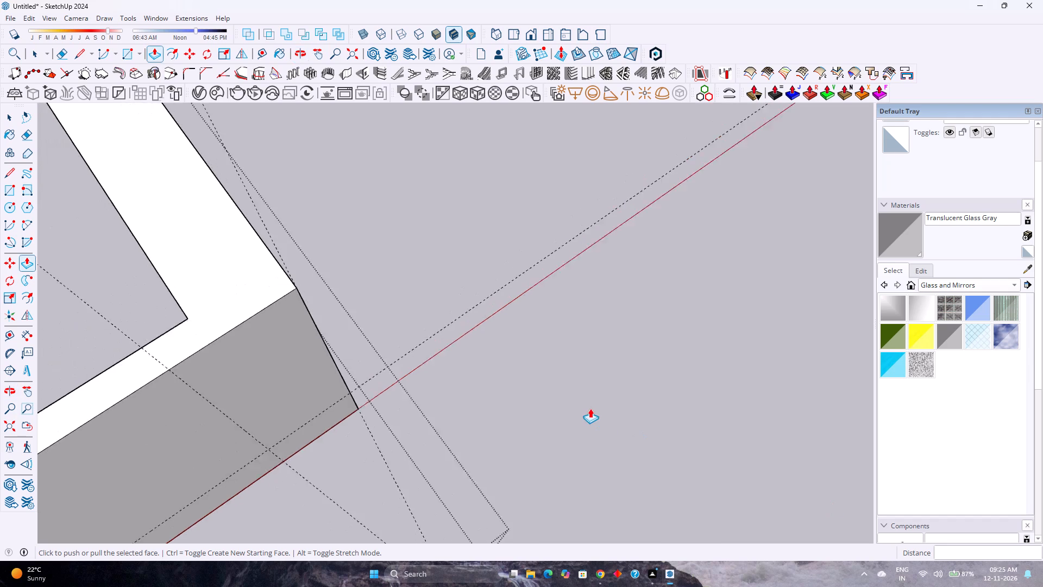
pyautogui.scroll(-5, 590, 408)
pyautogui.press('Escape')
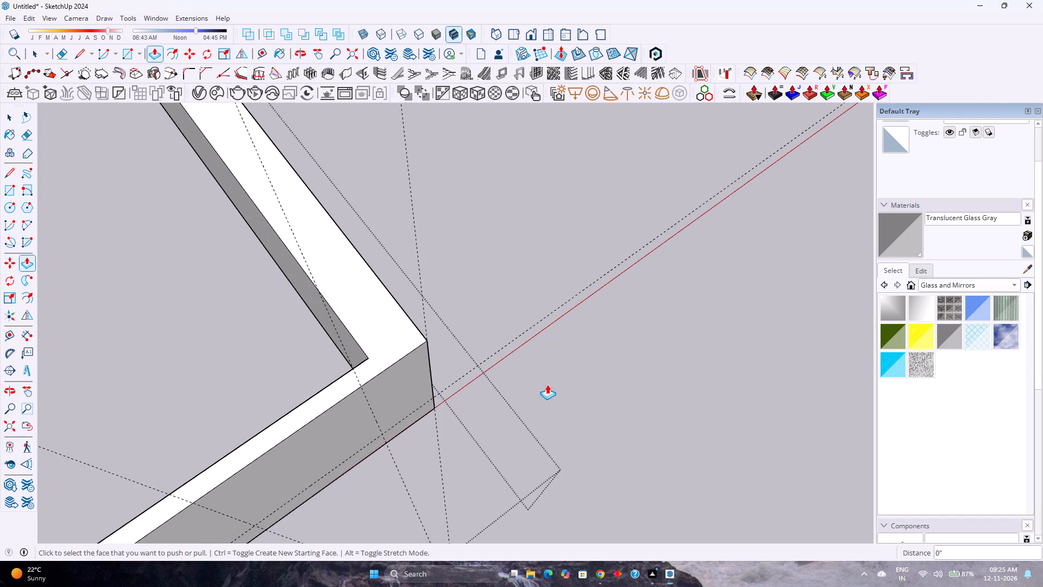
pyautogui.moveTo(330, 335); pyautogui.dragTo(385, 273, button='middle')
pyautogui.click(263, 310)
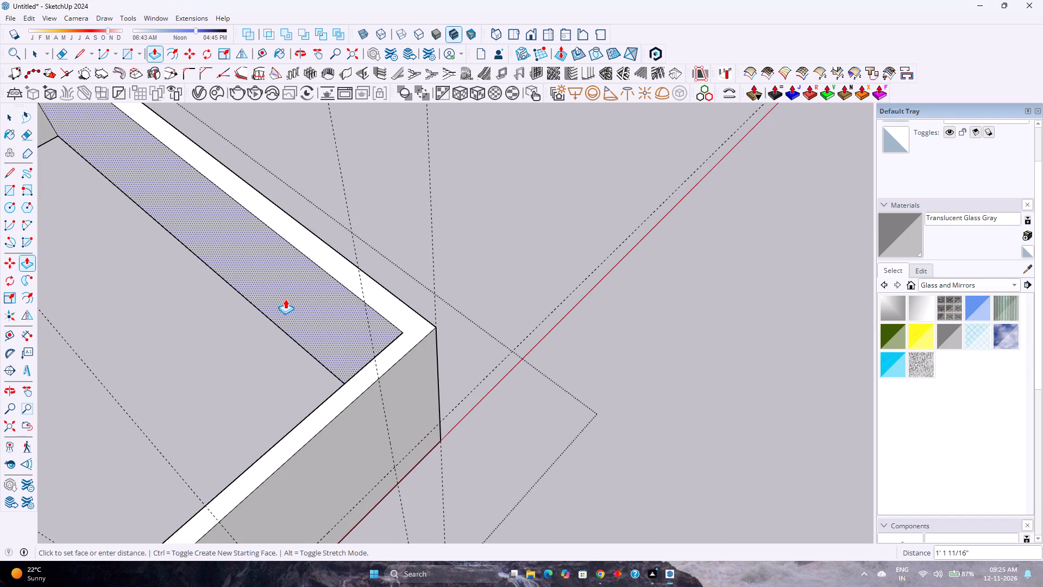
pyautogui.press('1')
pyautogui.press("'")
pyautogui.press('5')
pyautogui.press('Return')
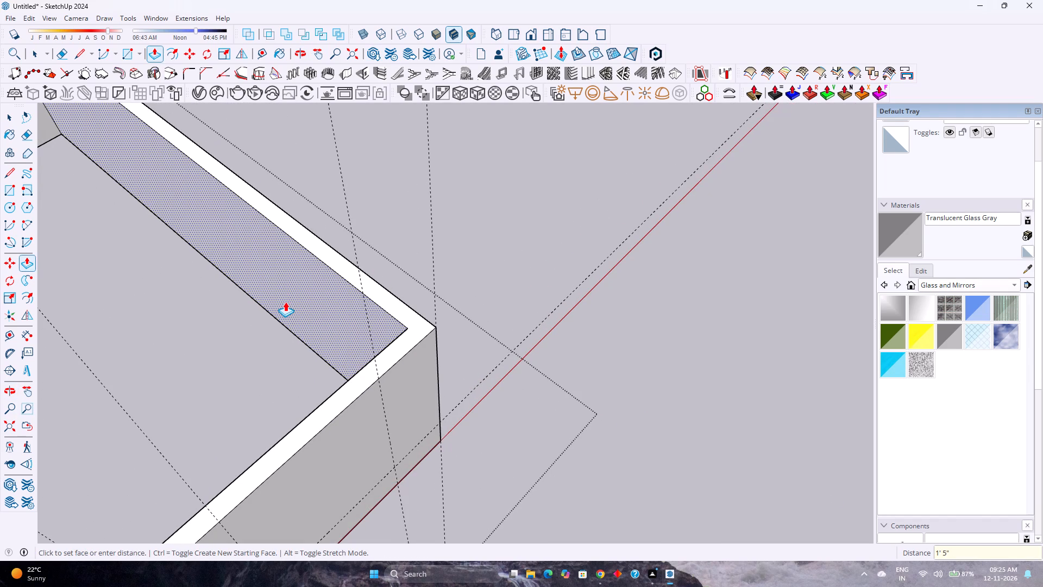
pyautogui.press('space')
# Place a horizontal guide on the front wall 7' above its bottom edge.
pyautogui.scroll(-4, 520, 326)
pyautogui.moveTo(606, 401); pyautogui.dragTo(428, 308, button='middle')
pyautogui.scroll(1, 427, 300)
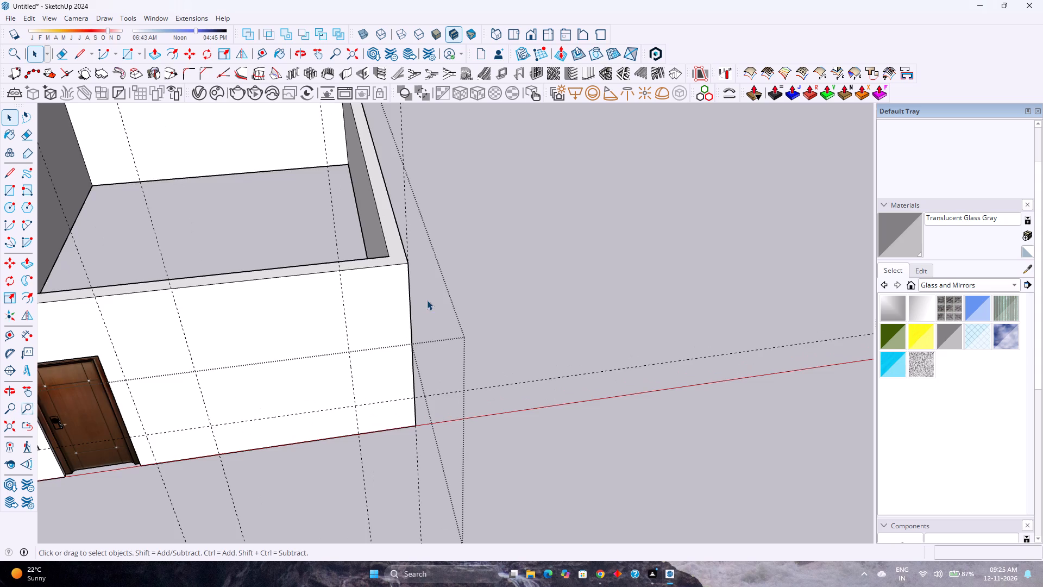
pyautogui.scroll(2, 427, 300)
pyautogui.moveTo(321, 383); pyautogui.dragTo(365, 306, button='middle')
pyautogui.scroll(-3, 367, 304)
pyautogui.scroll(3, 367, 304)
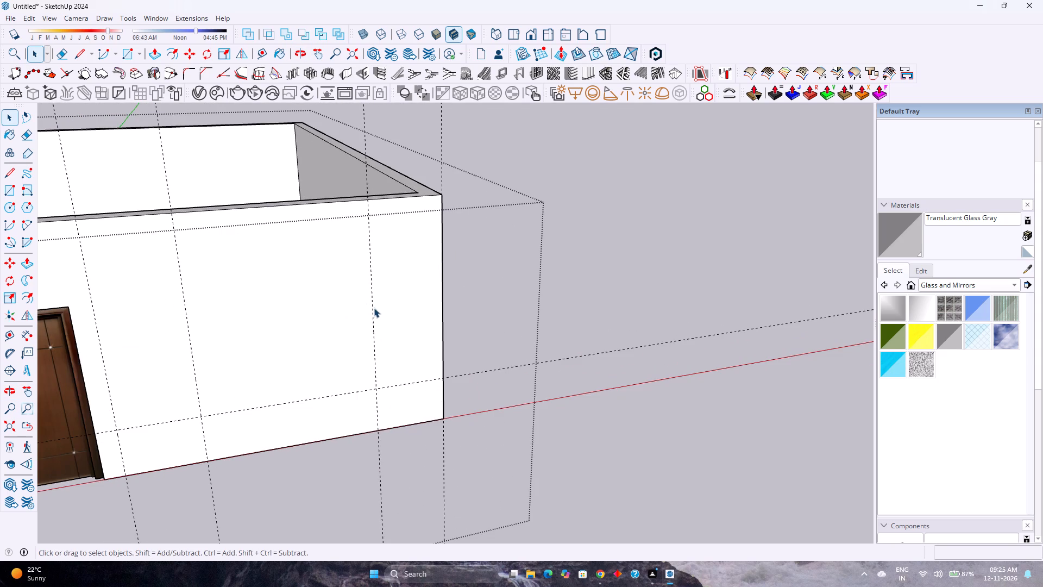
pyautogui.scroll(-3, 375, 308)
pyautogui.scroll(-1, 268, 352)
pyautogui.moveTo(227, 369); pyautogui.dragTo(223, 328, button='middle')
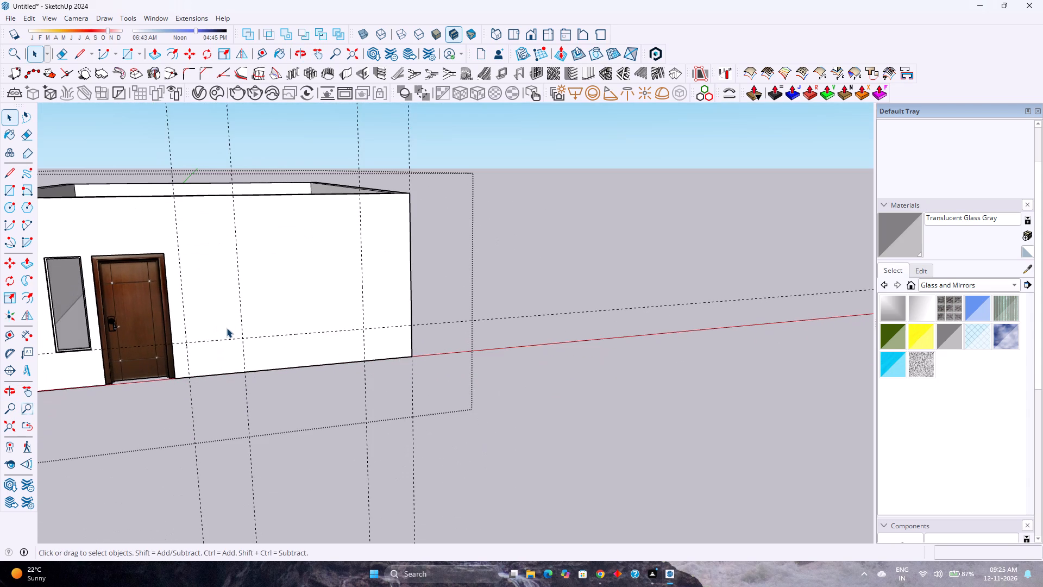
pyautogui.click(261, 54)
pyautogui.click(297, 365)
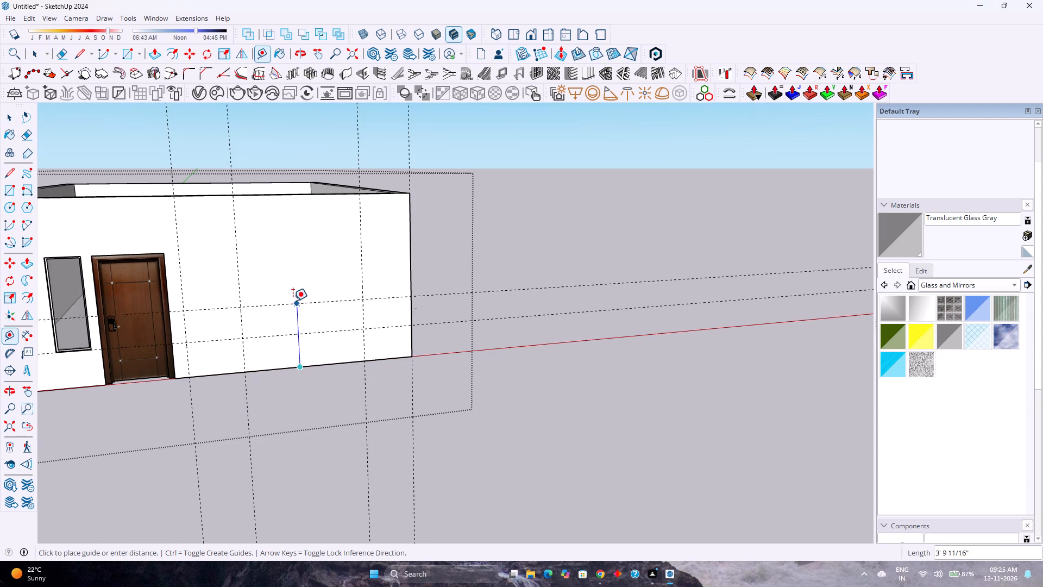
pyautogui.press('Up')
pyautogui.write("7'")
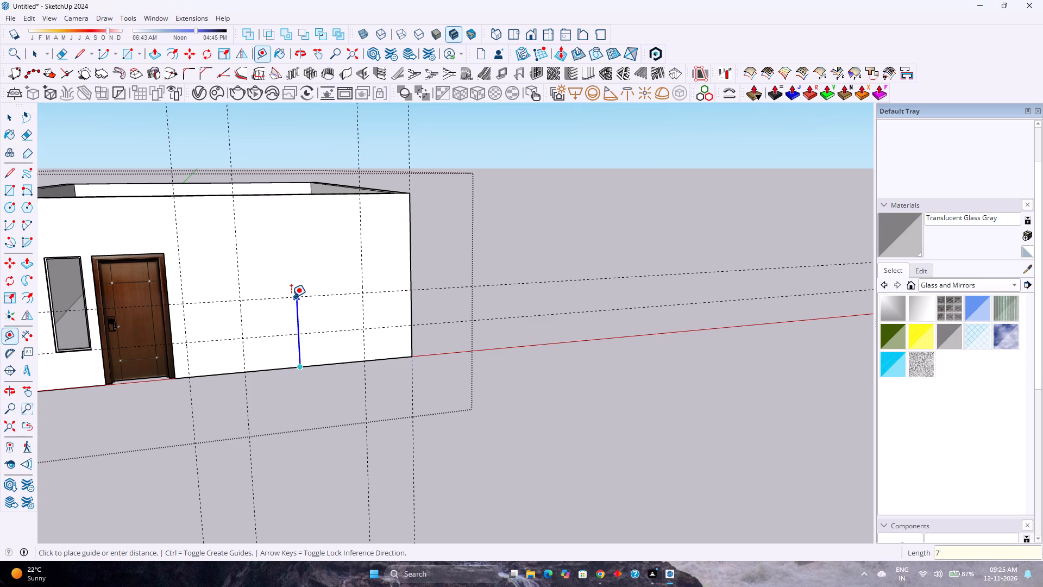
pyautogui.press('Return')
# Draw a 10' vertical line down the front wall along the guide beside the door, from top edge to bottom edge.
pyautogui.scroll(-3, 256, 277)
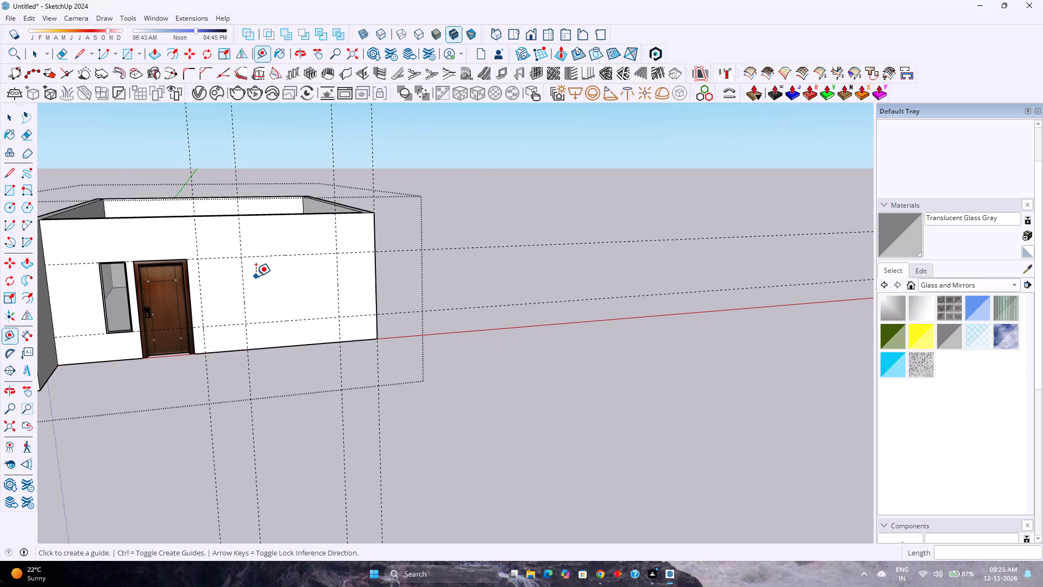
pyautogui.press('l')
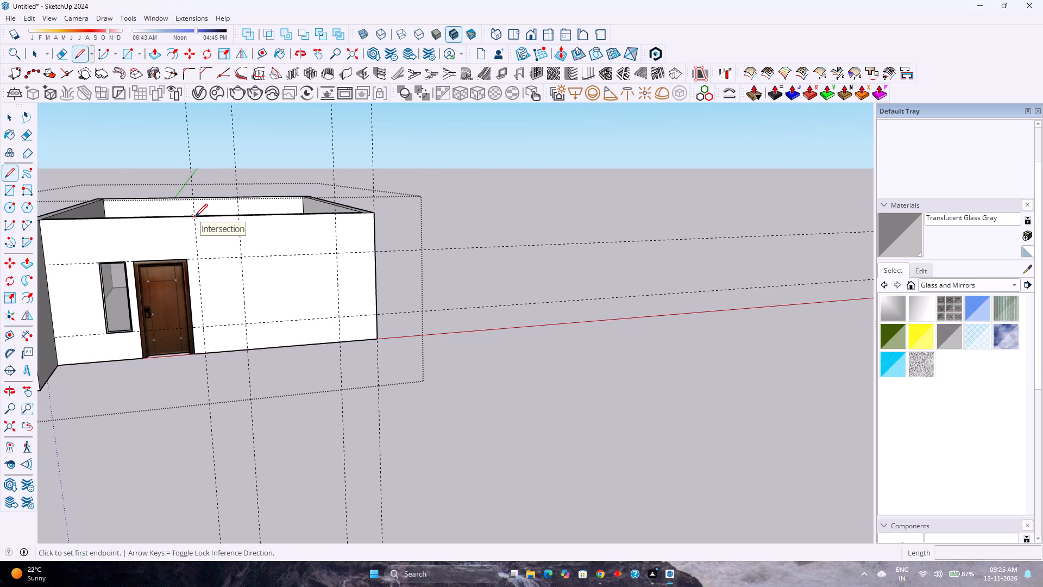
pyautogui.click(195, 216)
pyautogui.click(206, 352)
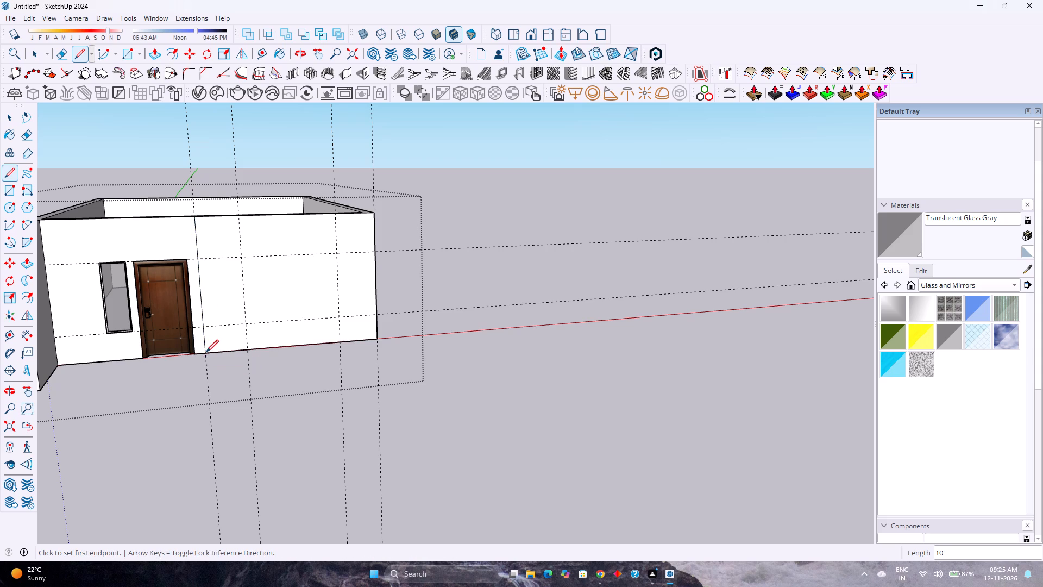
# Push/Pull the front wall section between the new line and the outer corner outward 4'.
pyautogui.scroll(2, 259, 287)
pyautogui.moveTo(259, 287); pyautogui.dragTo(274, 383, button='middle')
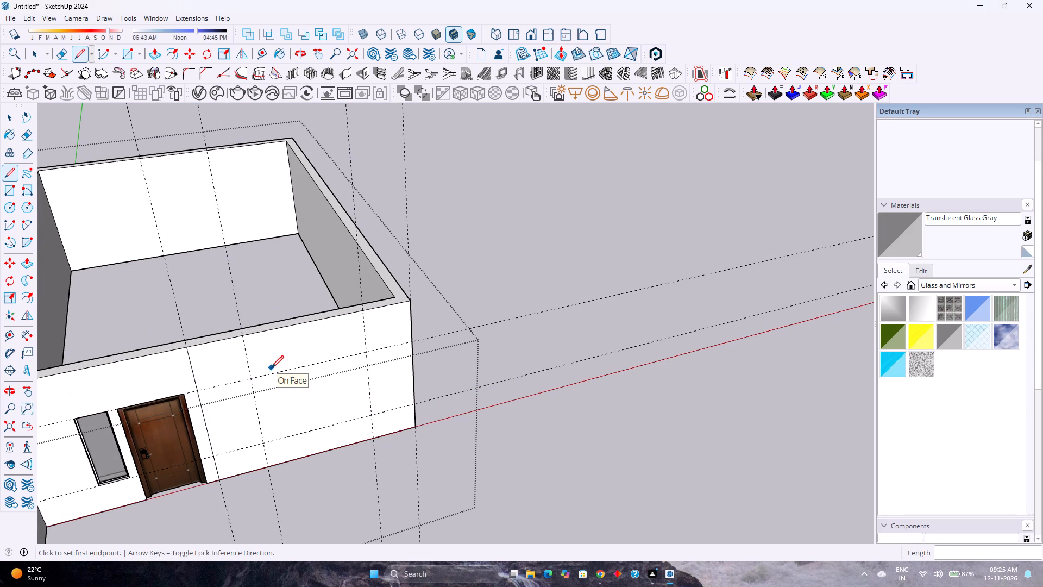
pyautogui.press('p')
pyautogui.click(281, 352)
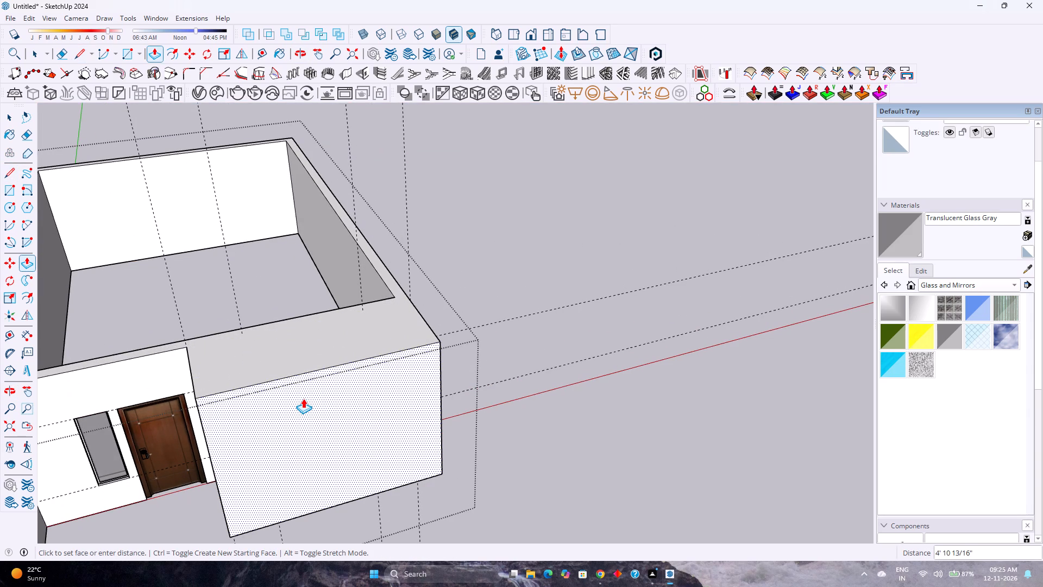
pyautogui.press('4')
pyautogui.press("'")
pyautogui.press('Return')
# Set the Push/Pull distance of the projecting front wall section to 5'.
pyautogui.moveTo(245, 361); pyautogui.dragTo(676, 379, button='middle')
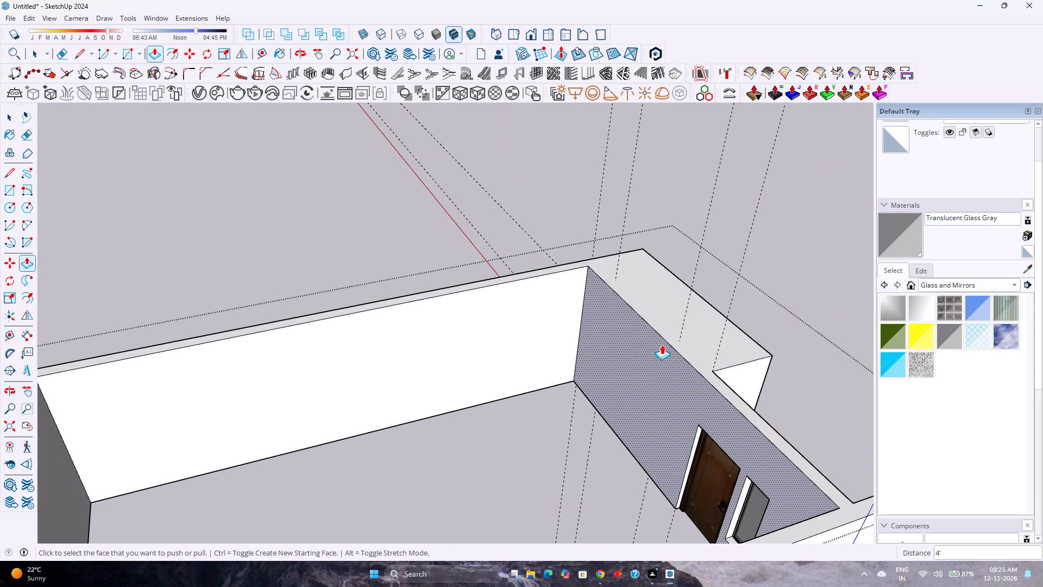
pyautogui.moveTo(662, 342); pyautogui.dragTo(416, 314, button='middle')
pyautogui.scroll(-2, 363, 310)
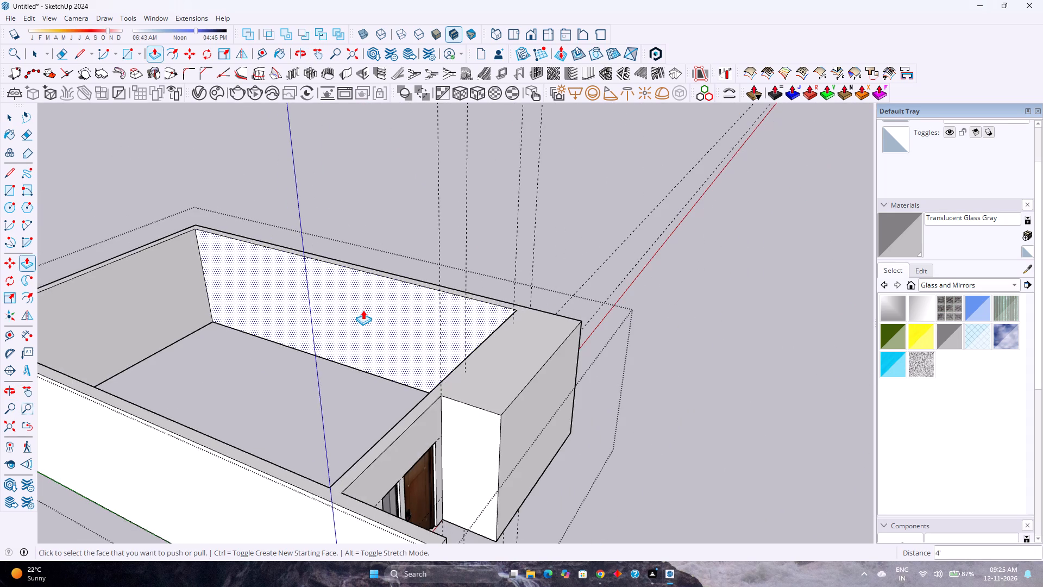
pyautogui.scroll(2, 490, 417)
pyautogui.moveTo(490, 417); pyautogui.dragTo(338, 326, button='middle')
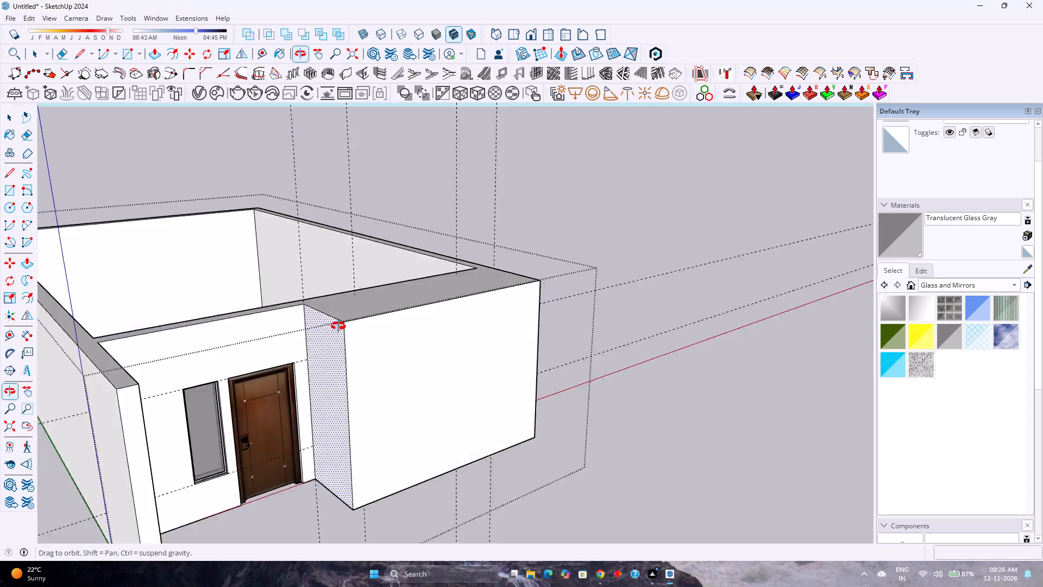
pyautogui.moveTo(338, 326); pyautogui.dragTo(323, 313, button='middle')
pyautogui.scroll(-3, 323, 313)
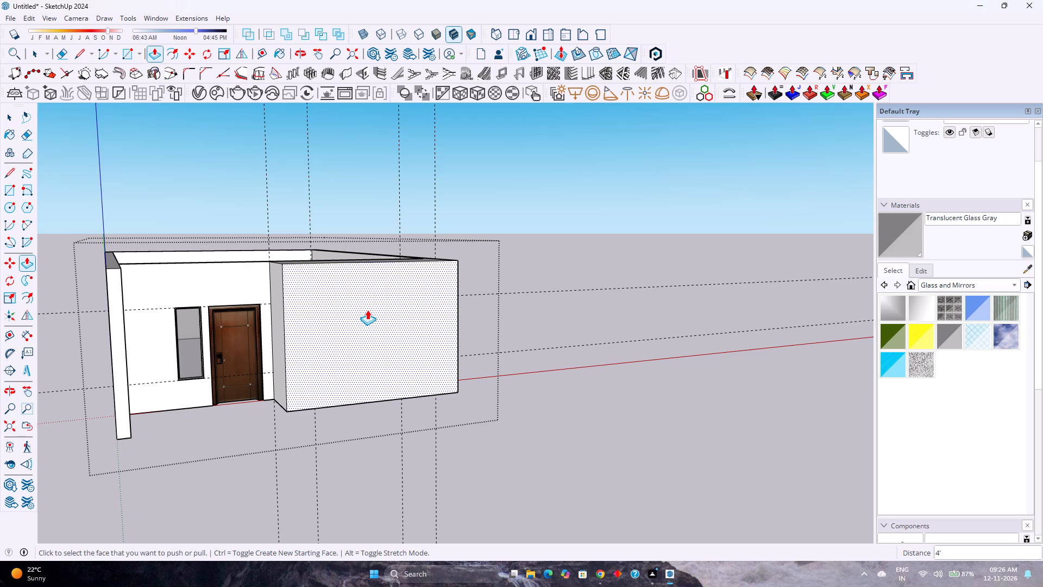
pyautogui.write("5'")
pyautogui.press('Return')
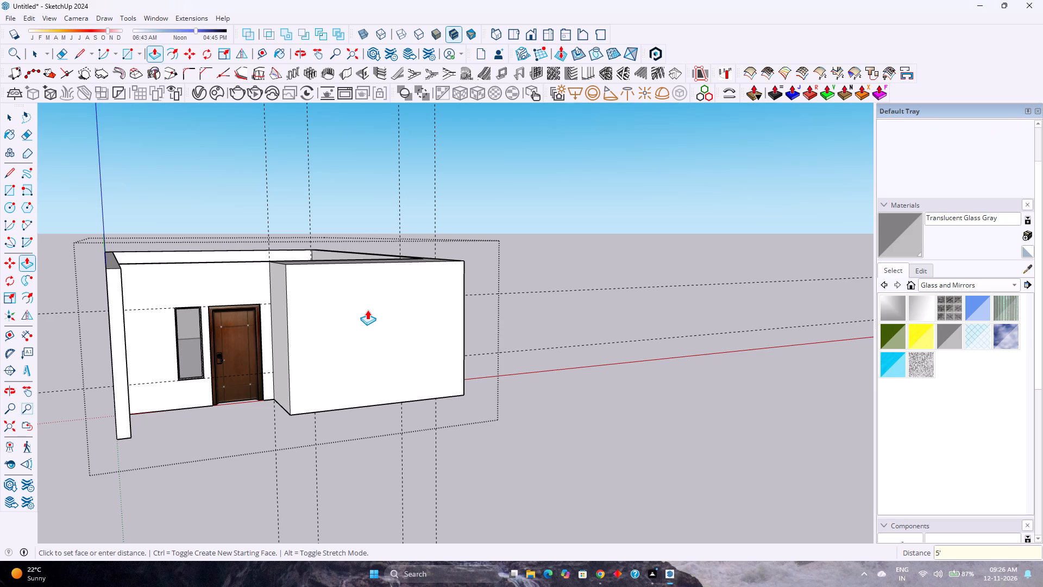
# Place a vertical guide on the front wall's interior face, 9" from the door opening's edge toward the room corner.
pyautogui.scroll(4, 349, 288)
pyautogui.moveTo(346, 288); pyautogui.dragTo(419, 420, button='middle')
pyautogui.scroll(2, 373, 388)
pyautogui.moveTo(370, 388); pyautogui.dragTo(678, 384, button='middle')
pyautogui.scroll(3, 650, 380)
pyautogui.scroll(-3, 650, 380)
pyautogui.moveTo(650, 380); pyautogui.dragTo(774, 358, button='middle')
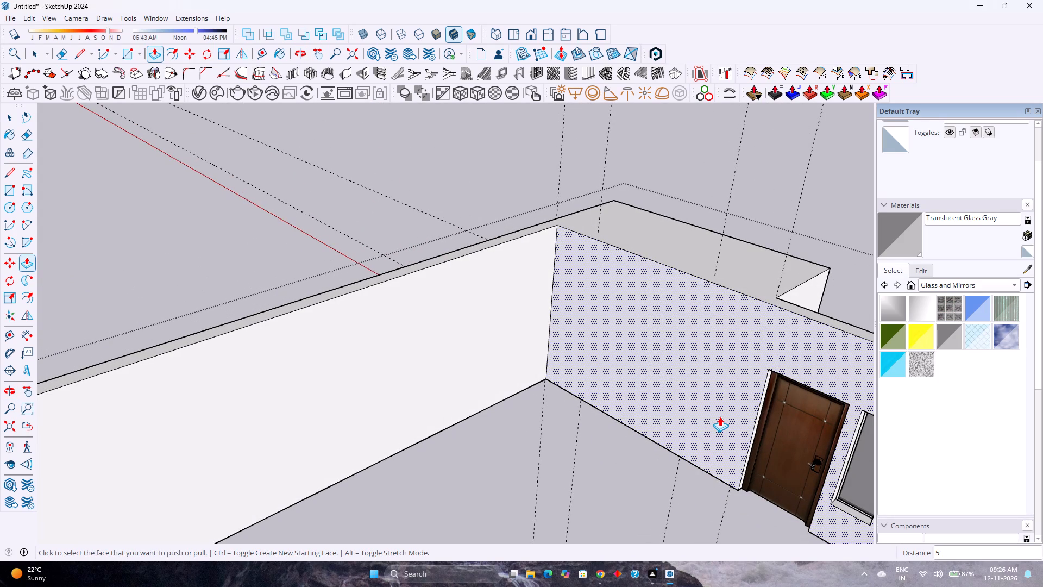
pyautogui.scroll(6, 719, 415)
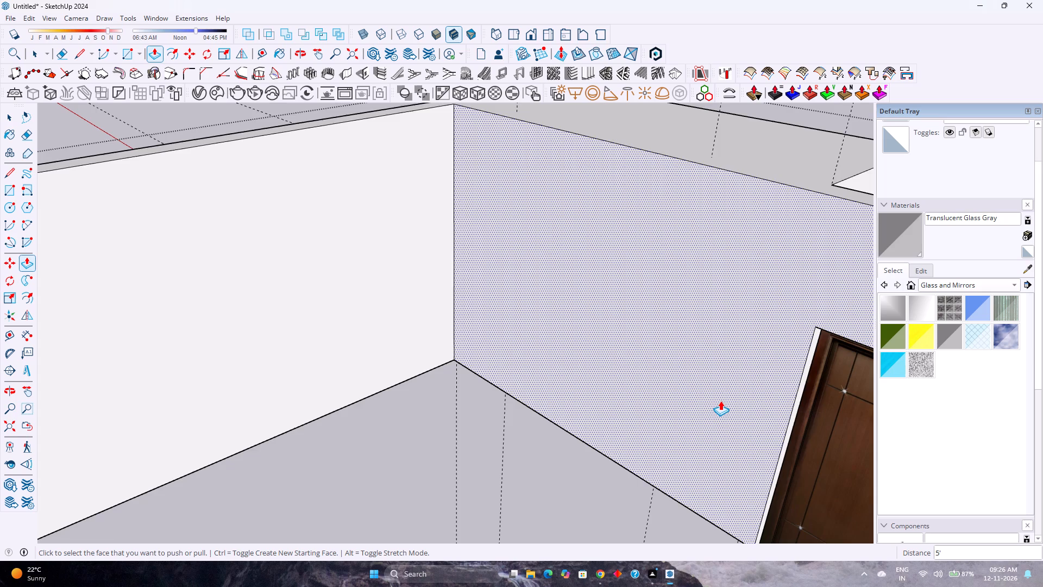
pyautogui.scroll(-3, 720, 401)
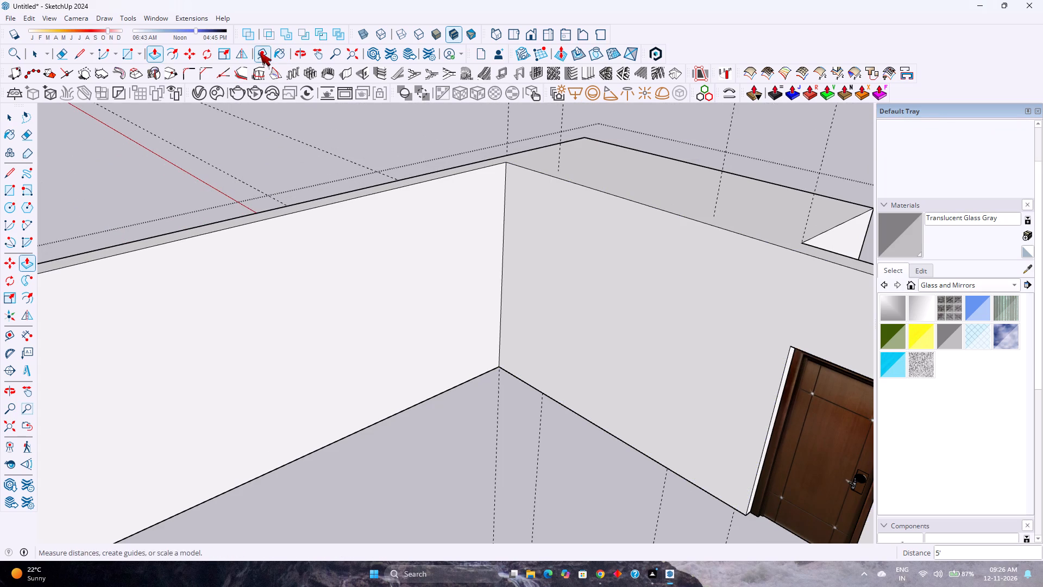
pyautogui.click(260, 52)
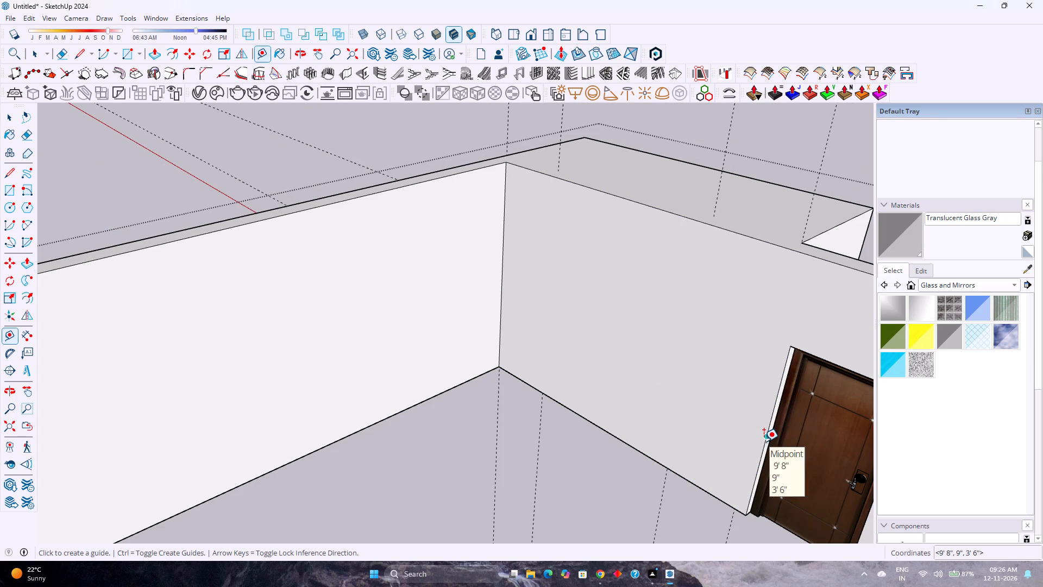
pyautogui.click(764, 441)
pyautogui.press('9')
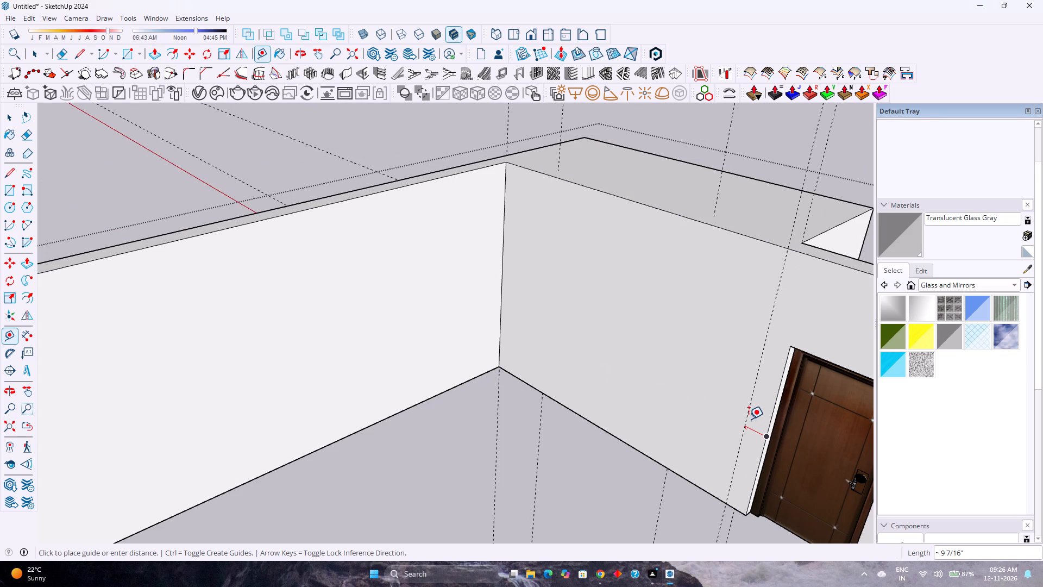
pyautogui.press('Return')
# Draw a 10' vertical line along the new guide on the interior face, from the floor edge to the wall top.
pyautogui.press('l')
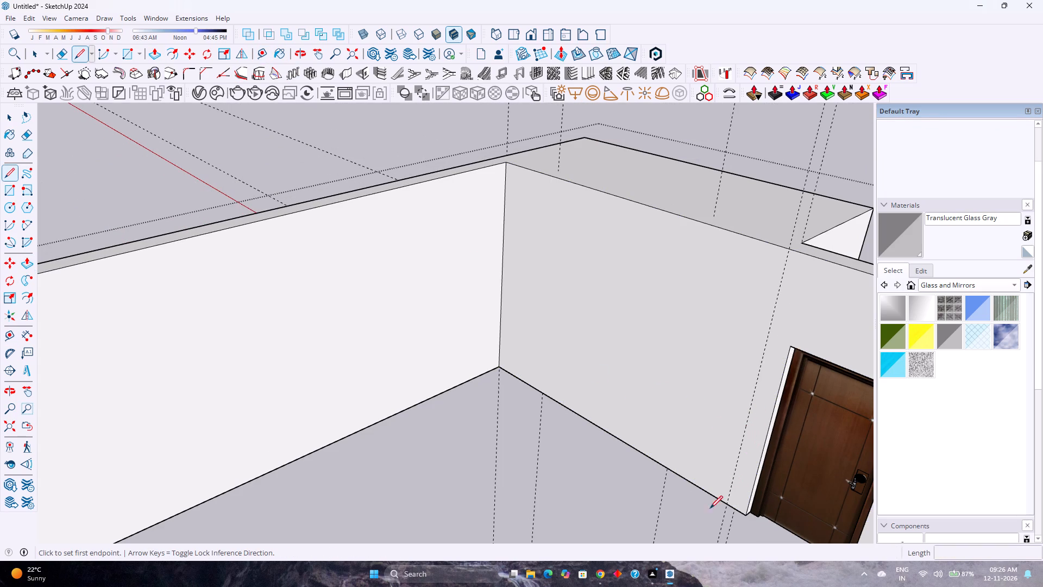
pyautogui.click(727, 502)
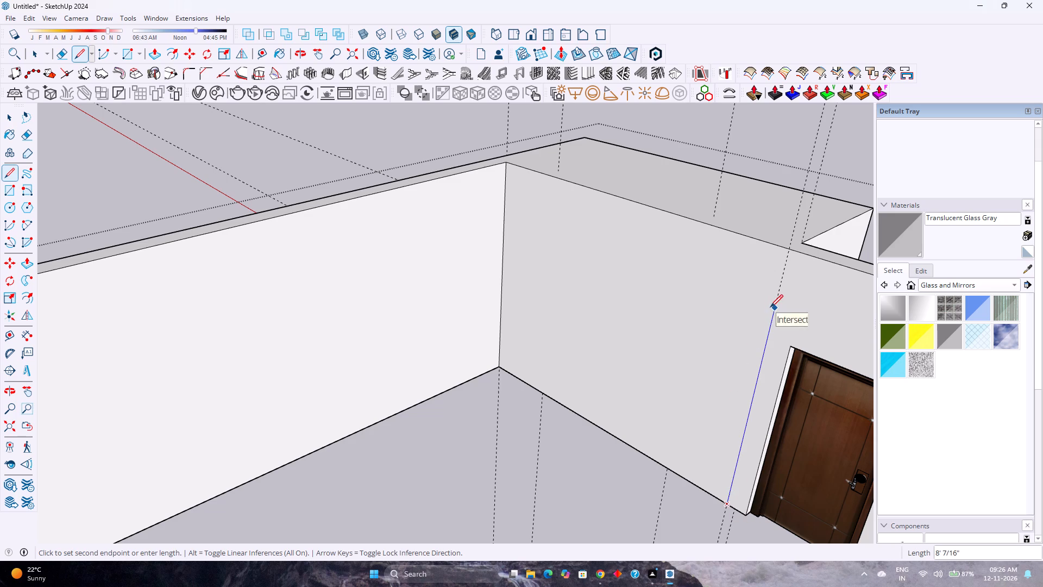
pyautogui.click(791, 248)
pyautogui.scroll(2, 732, 318)
pyautogui.scroll(-6, 732, 318)
pyautogui.press('space')
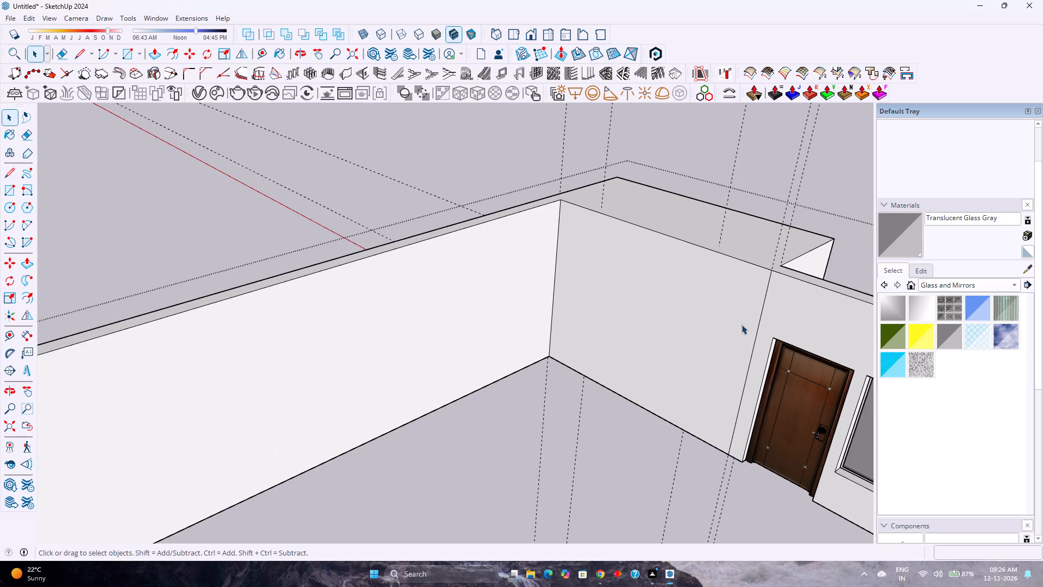
# Move the new vertical line on the front wall's interior face 9" away from the door, toward the room corner.
pyautogui.click(758, 322)
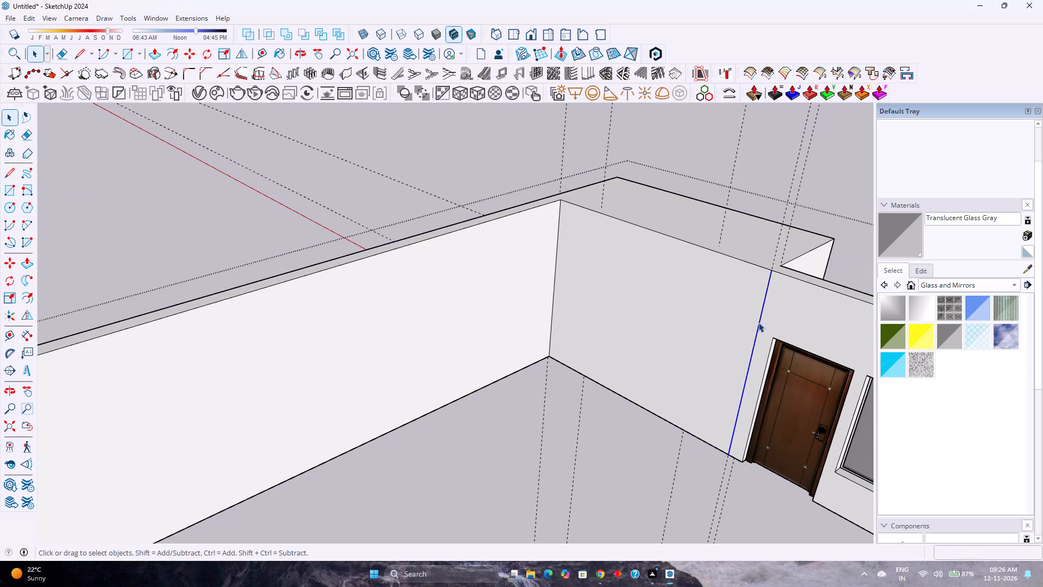
pyautogui.press('m')
pyautogui.click(771, 270)
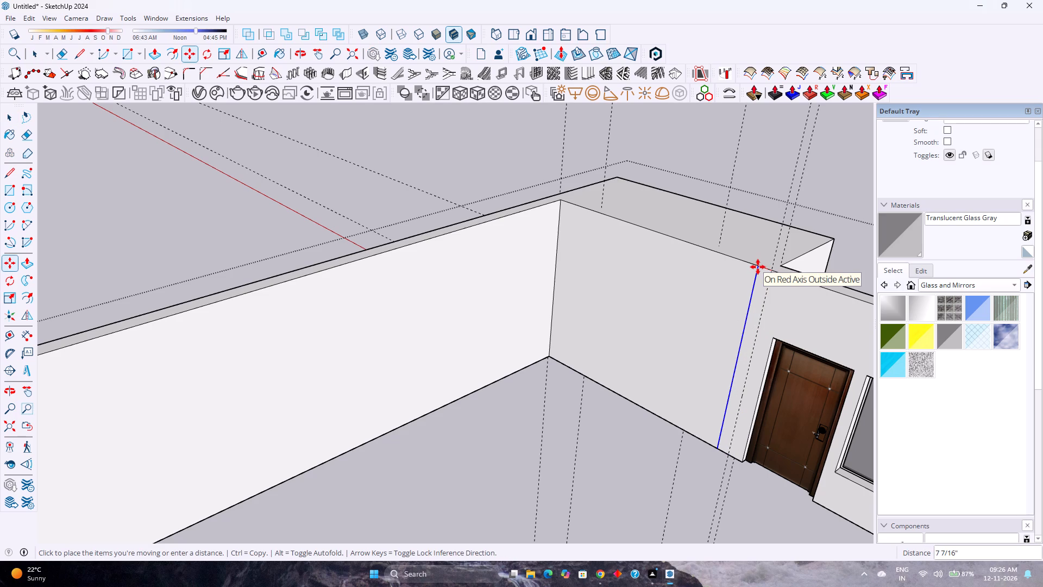
pyautogui.press('9')
pyautogui.press('Return')
# Push/Pull the interior face between the moved line and the room corner 5' outward into the projecting front section.
pyautogui.press('p')
pyautogui.click(688, 303)
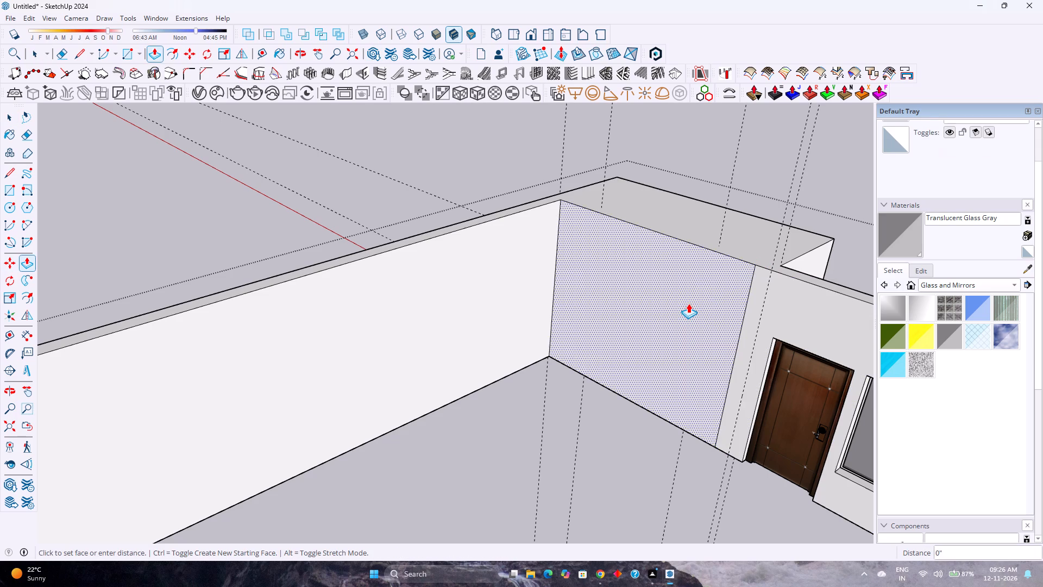
pyautogui.write("5'")
pyautogui.press('Return')
pyautogui.moveTo(702, 280); pyautogui.dragTo(560, 314, button='middle')
pyautogui.scroll(-4, 554, 311)
pyautogui.press('space')
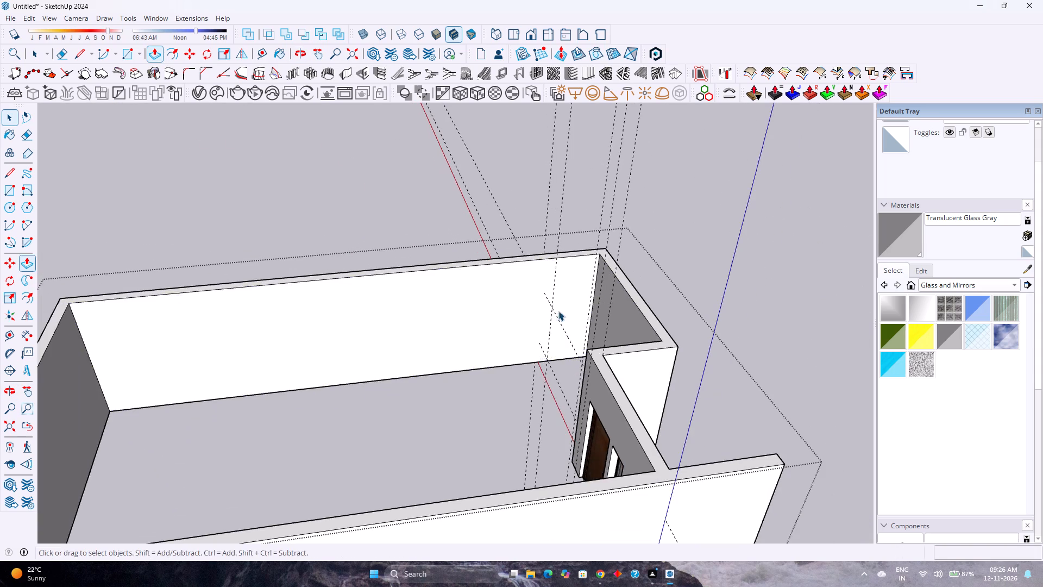
# Select all the guide lines and move them 5' outward, from the recessed corner by the door to the projecting section's outer corner.
pyautogui.moveTo(626, 364); pyautogui.dragTo(345, 369, button='middle')
pyautogui.middleClick(345, 369)
pyautogui.moveTo(510, 395); pyautogui.dragTo(364, 343, button='middle')
pyautogui.scroll(-2, 359, 339)
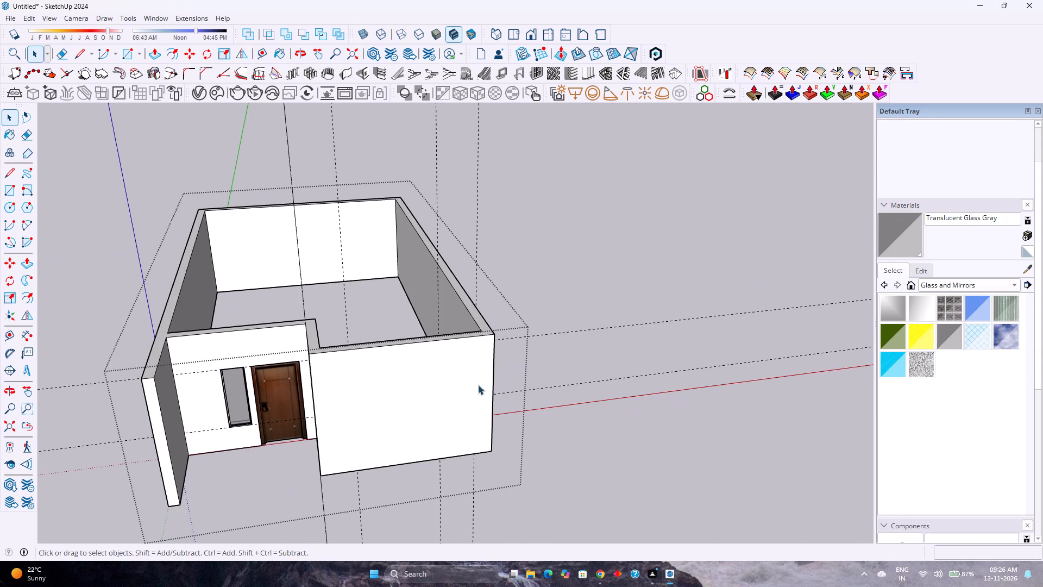
pyautogui.moveTo(676, 429); pyautogui.dragTo(570, 293)
pyautogui.scroll(-6, 569, 293)
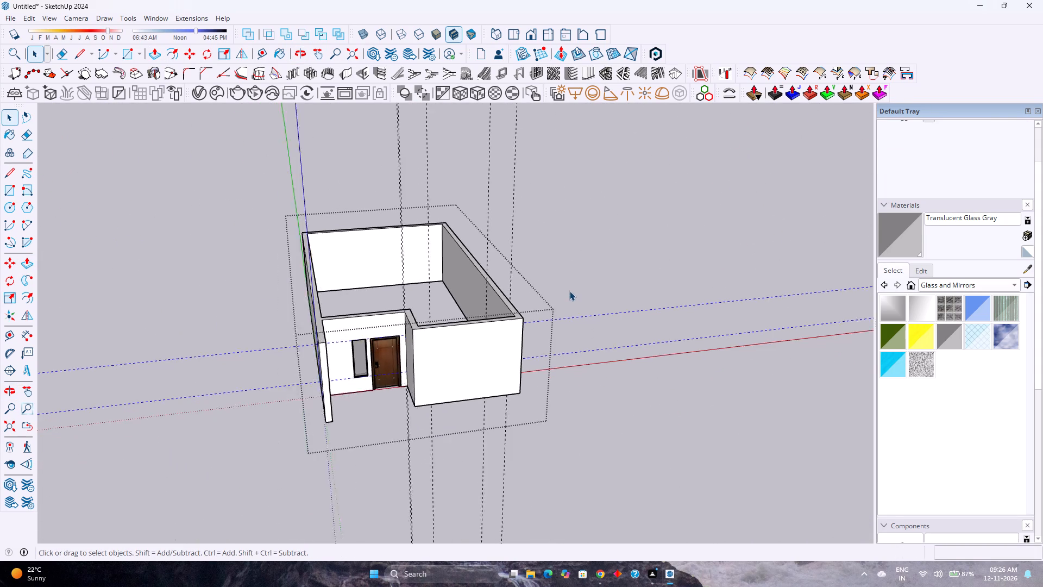
pyautogui.scroll(-3, 569, 291)
pyautogui.keyDown('ctrl'); pyautogui.moveTo(629, 465); pyautogui.dragTo(336, 471); pyautogui.keyUp('ctrl')
pyautogui.scroll(3, 471, 277)
pyautogui.moveTo(480, 275); pyautogui.dragTo(711, 452, button='middle')
pyautogui.press('m')
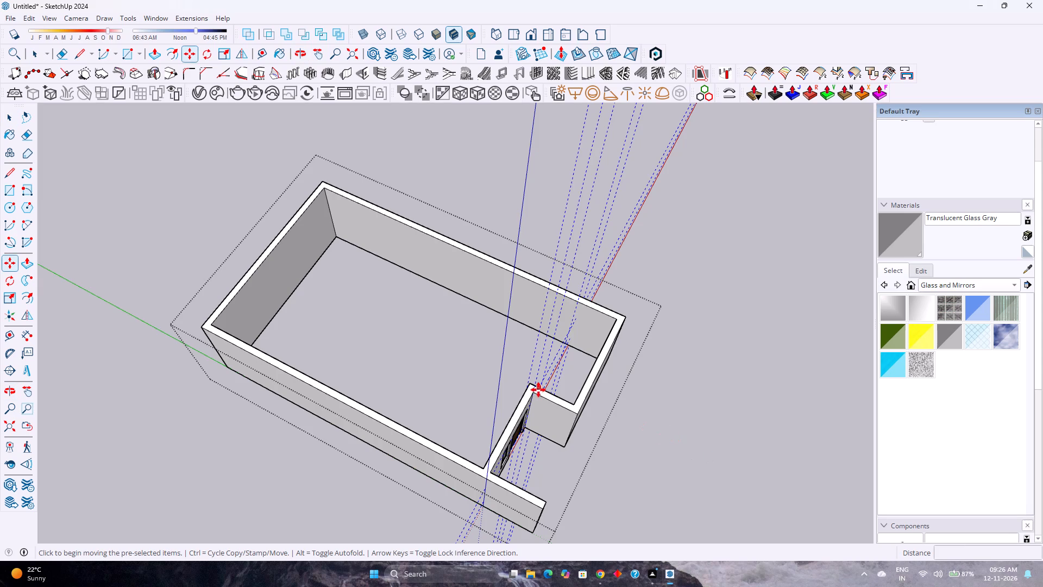
pyautogui.scroll(12, 538, 390)
pyautogui.click(531, 391)
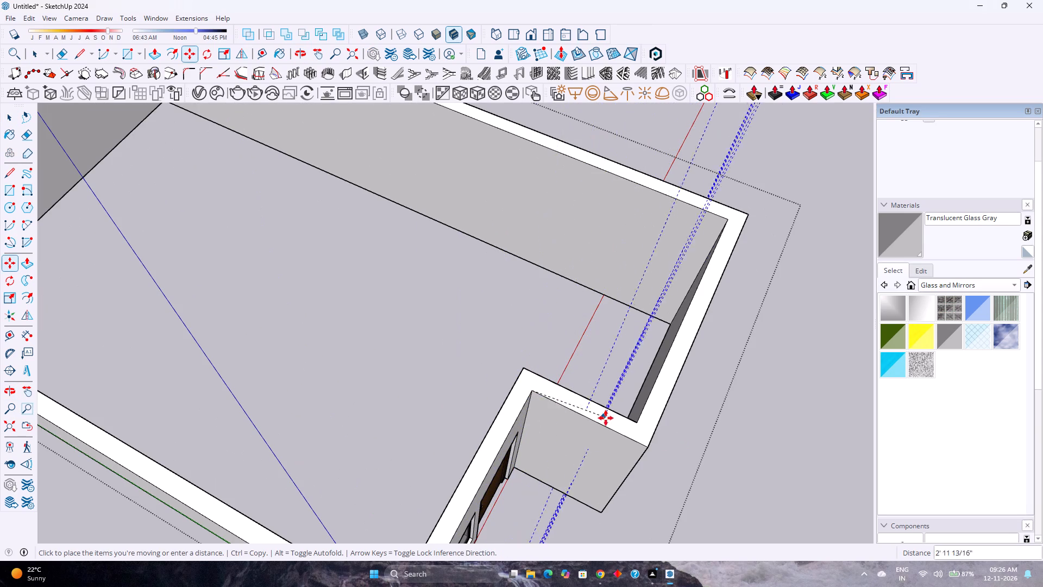
pyautogui.click(651, 443)
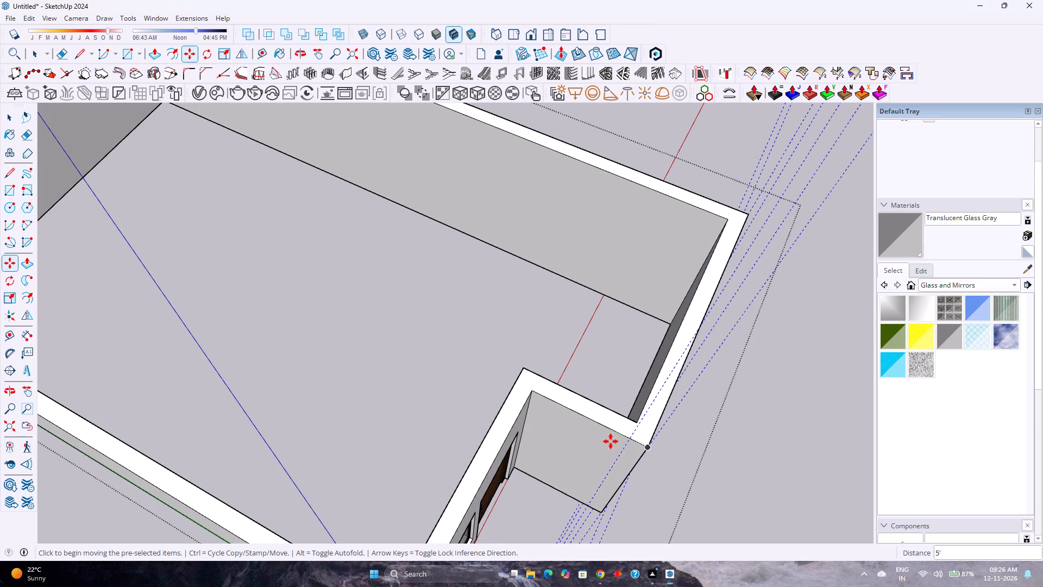
pyautogui.press('space')
# Delete the extra vertical guide on the interior side of the projecting section's front wall.
pyautogui.scroll(-4, 601, 432)
pyautogui.keyDown('shift'); pyautogui.moveTo(614, 442); pyautogui.dragTo(483, 329, button='middle'); pyautogui.keyUp('shift')
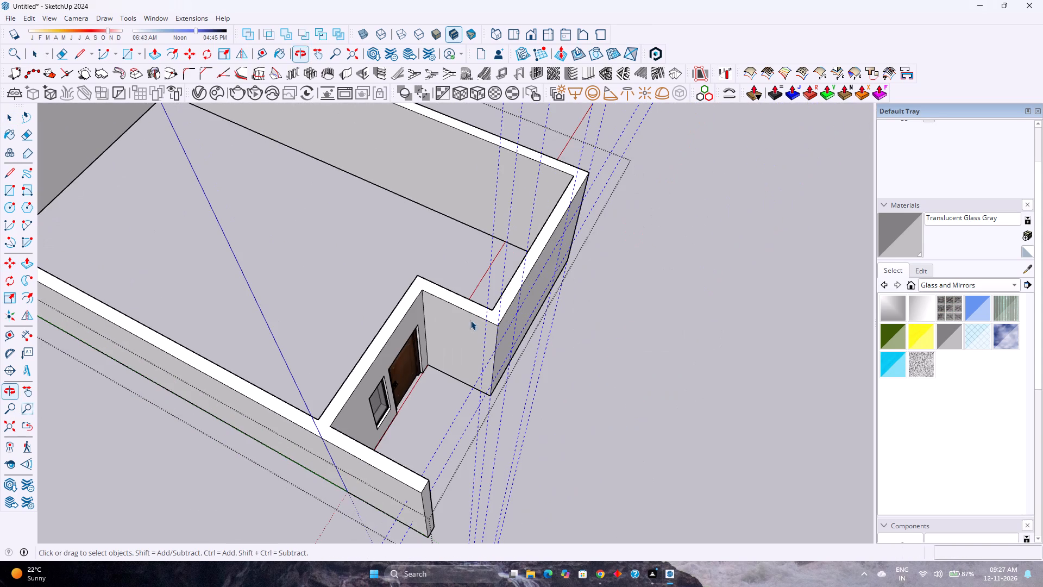
pyautogui.click(625, 432)
pyautogui.click(488, 276)
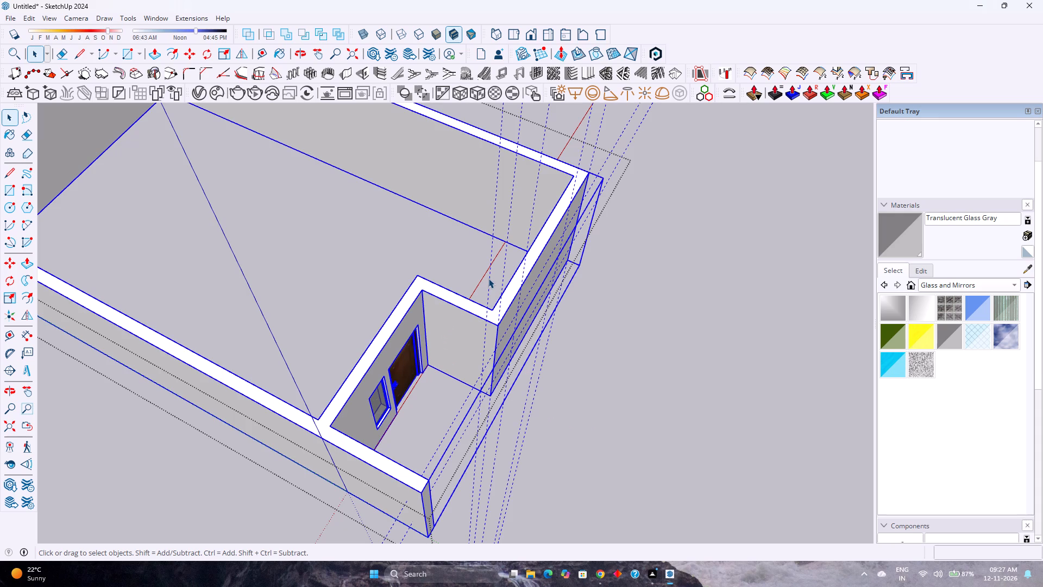
pyautogui.doubleClick(488, 282)
pyautogui.click(488, 281)
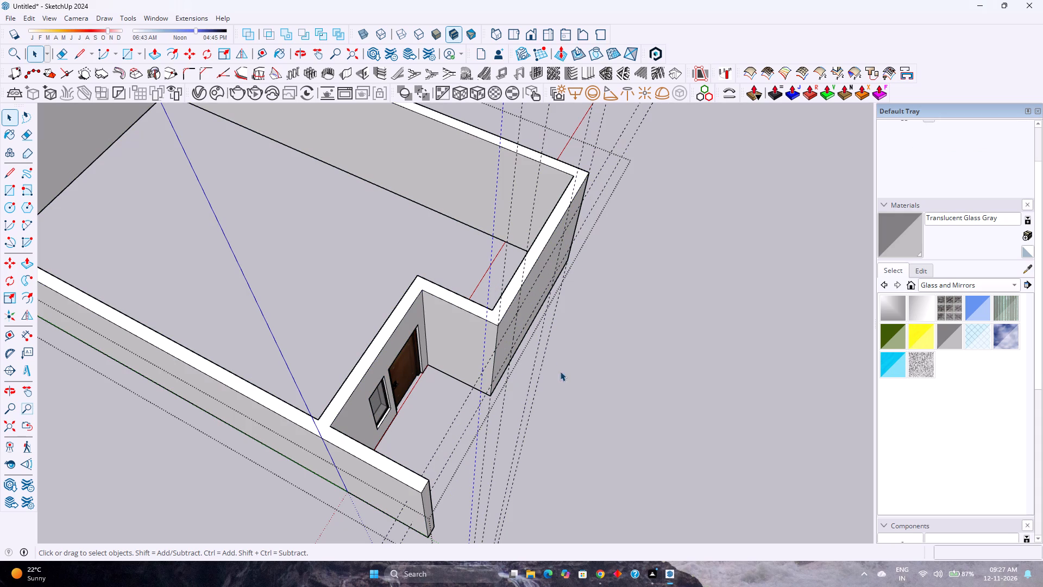
pyautogui.press('Delete')
# Move the upper horizontal guide on the projecting section's front face up 1'.
pyautogui.moveTo(579, 391); pyautogui.dragTo(335, 358, button='middle')
pyautogui.scroll(-3, 329, 358)
pyautogui.moveTo(344, 383); pyautogui.dragTo(326, 324, button='middle')
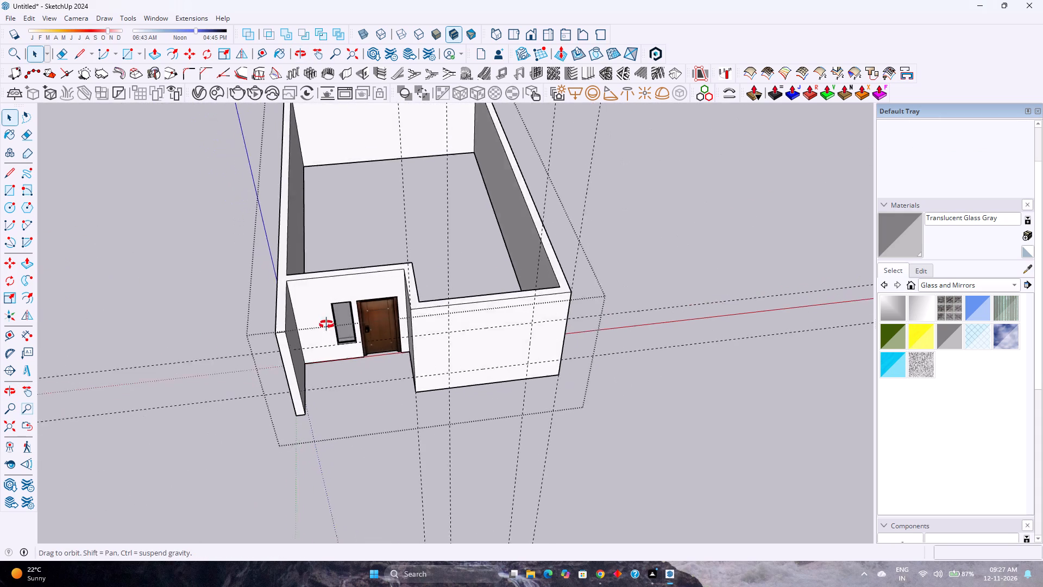
pyautogui.moveTo(326, 324); pyautogui.dragTo(326, 309, button='middle')
pyautogui.scroll(-2, 330, 306)
pyautogui.moveTo(379, 379); pyautogui.dragTo(397, 273, button='middle')
pyautogui.scroll(4, 447, 256)
pyautogui.moveTo(456, 288); pyautogui.dragTo(463, 242, button='middle')
pyautogui.scroll(6, 463, 242)
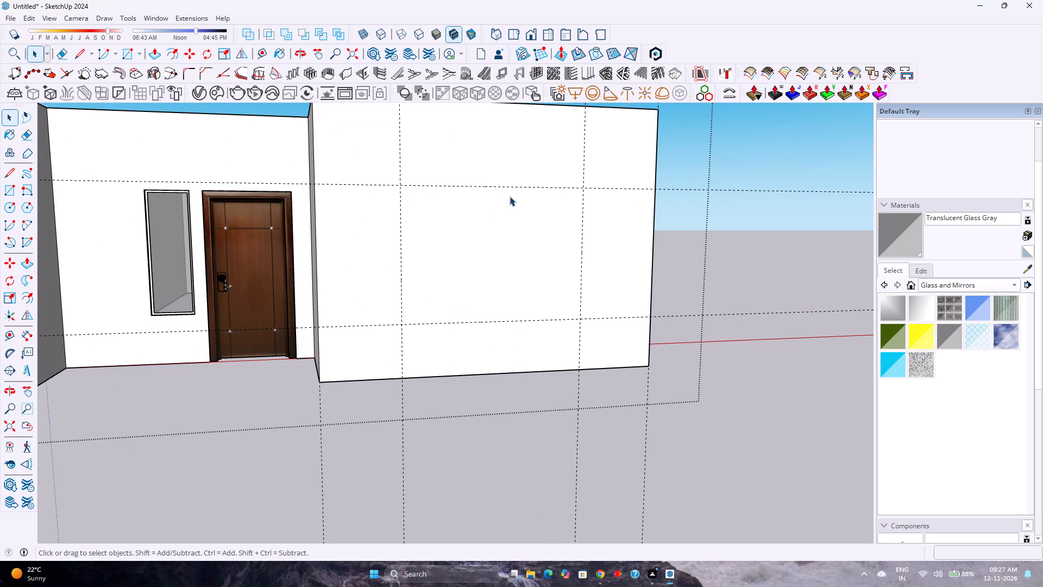
pyautogui.scroll(3, 495, 197)
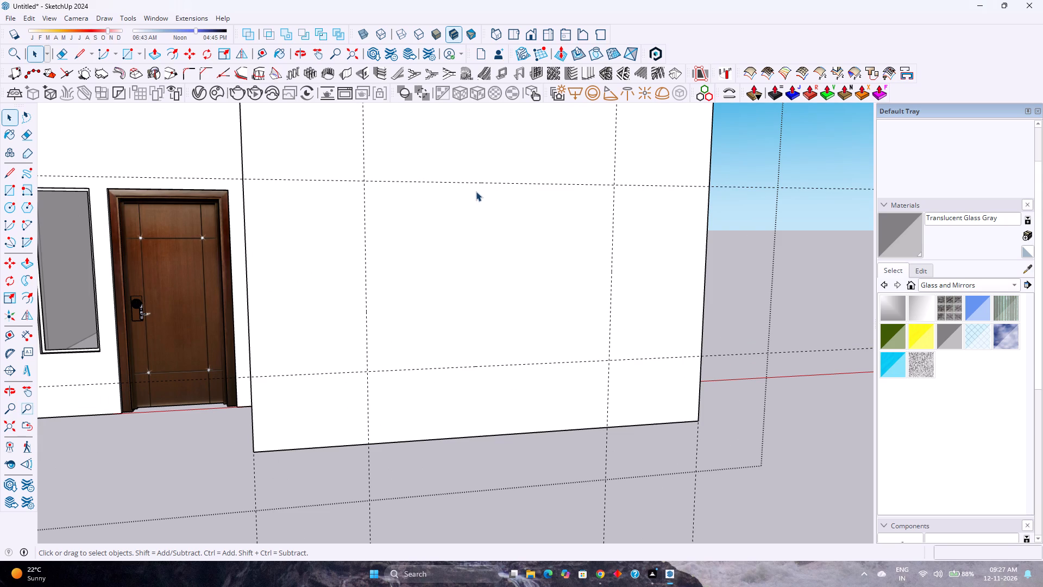
pyautogui.scroll(-5, 440, 198)
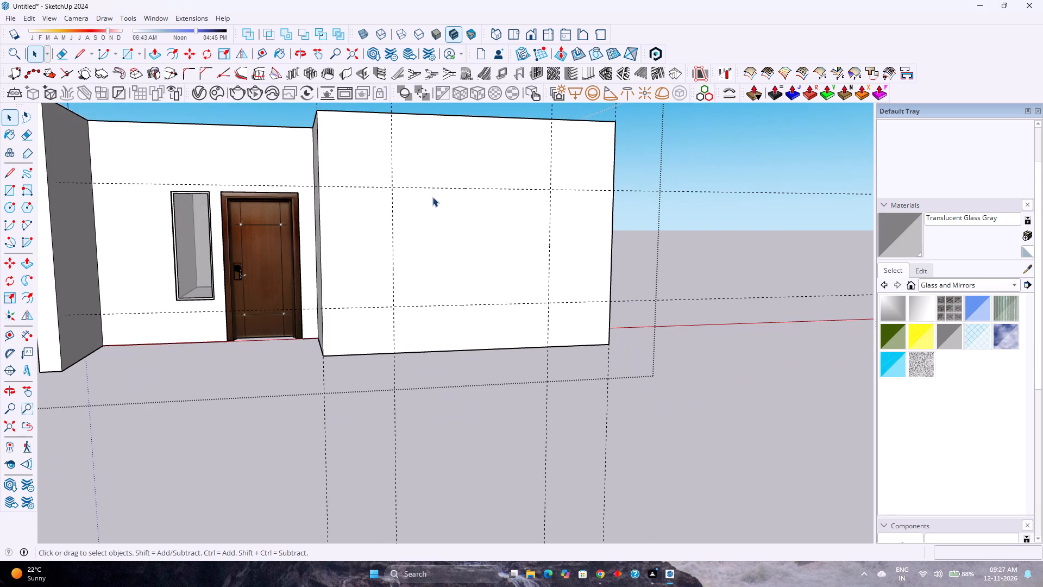
pyautogui.scroll(5, 429, 195)
pyautogui.scroll(-5, 429, 195)
pyautogui.scroll(4, 429, 195)
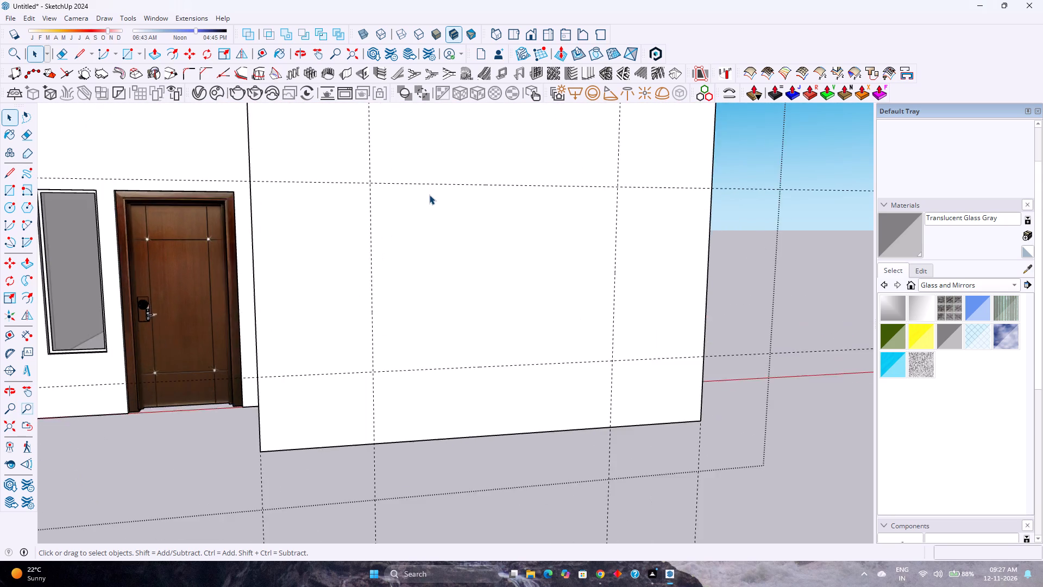
pyautogui.scroll(-2, 429, 195)
pyautogui.click(437, 186)
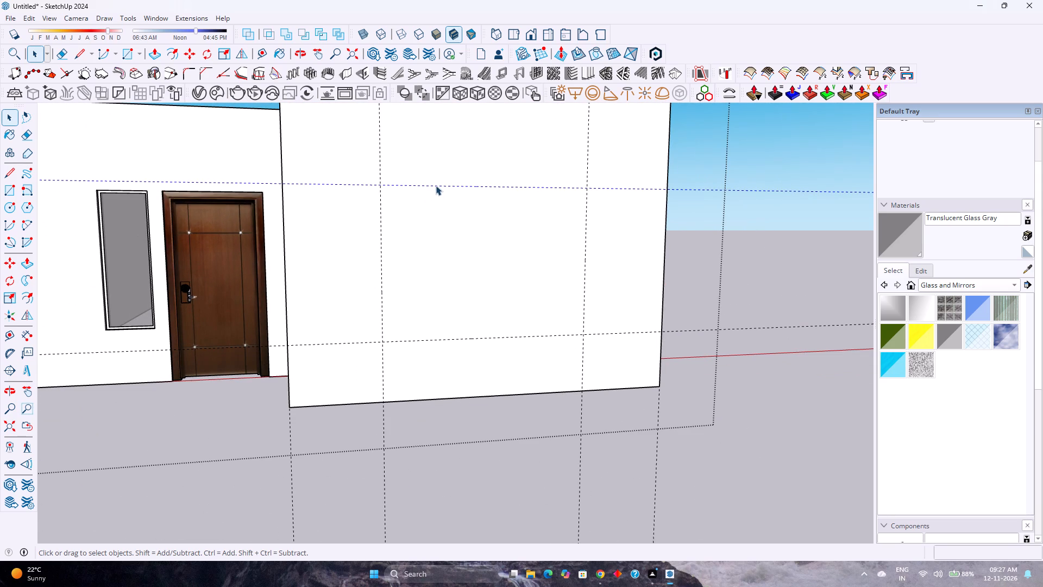
pyautogui.press('m')
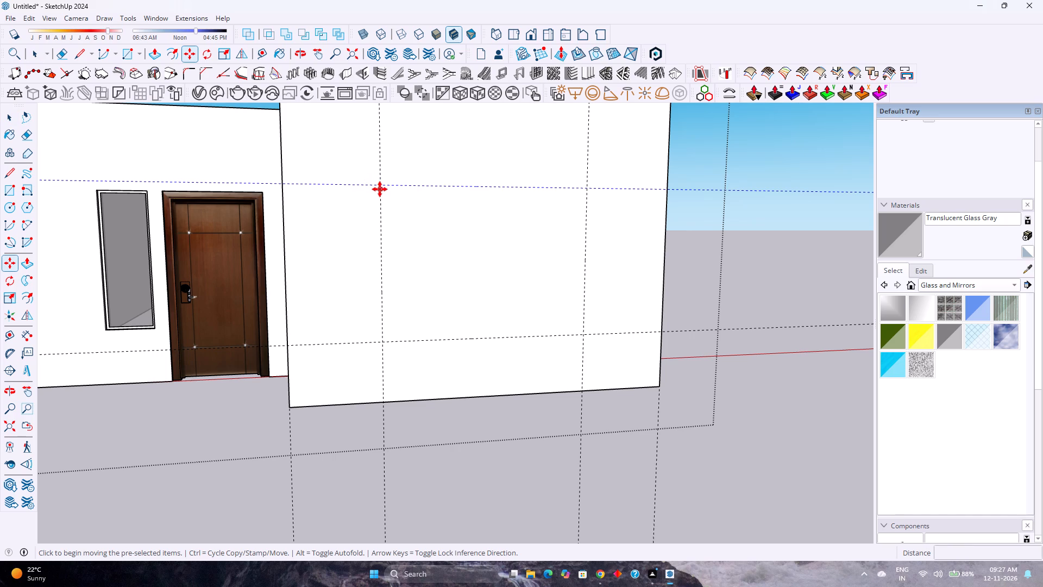
pyautogui.click(380, 185)
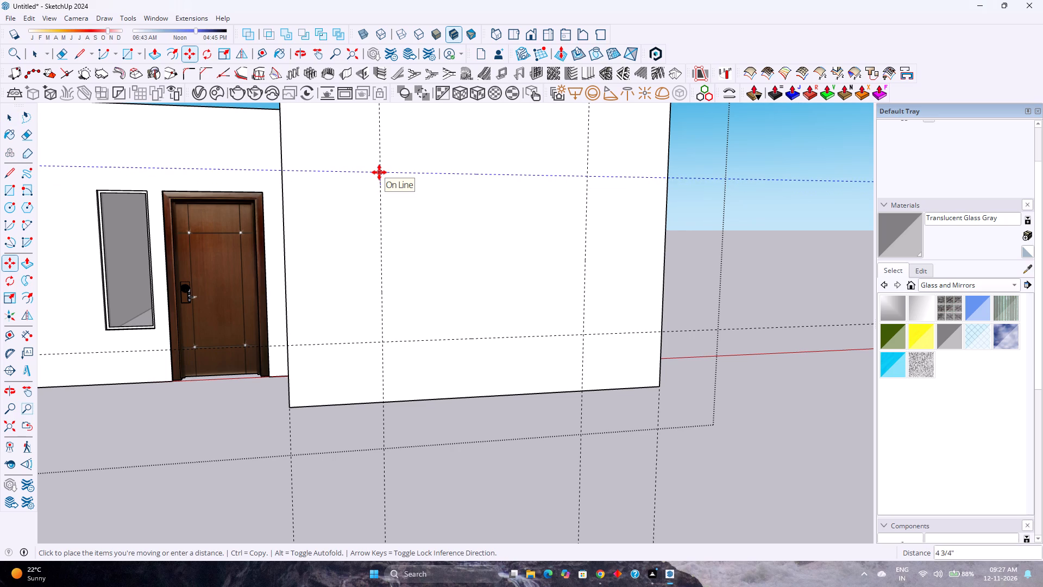
pyautogui.write("1'")
pyautogui.press('Return')
pyautogui.press('space')
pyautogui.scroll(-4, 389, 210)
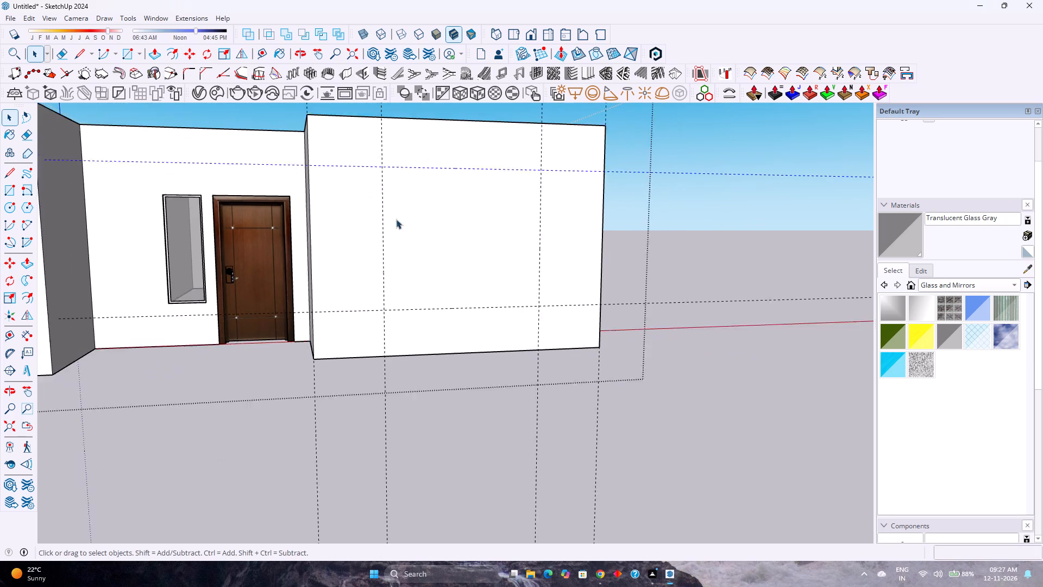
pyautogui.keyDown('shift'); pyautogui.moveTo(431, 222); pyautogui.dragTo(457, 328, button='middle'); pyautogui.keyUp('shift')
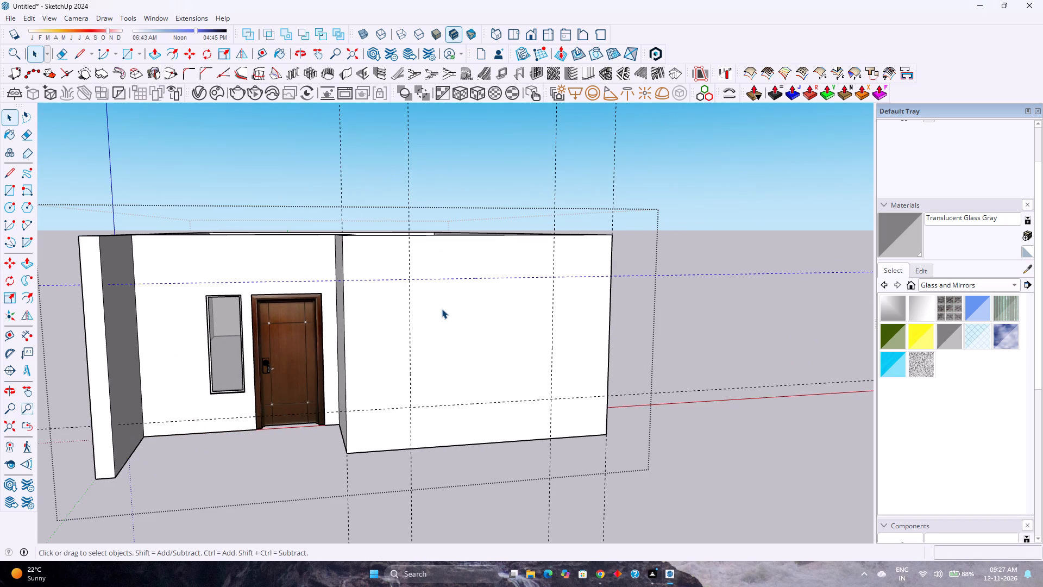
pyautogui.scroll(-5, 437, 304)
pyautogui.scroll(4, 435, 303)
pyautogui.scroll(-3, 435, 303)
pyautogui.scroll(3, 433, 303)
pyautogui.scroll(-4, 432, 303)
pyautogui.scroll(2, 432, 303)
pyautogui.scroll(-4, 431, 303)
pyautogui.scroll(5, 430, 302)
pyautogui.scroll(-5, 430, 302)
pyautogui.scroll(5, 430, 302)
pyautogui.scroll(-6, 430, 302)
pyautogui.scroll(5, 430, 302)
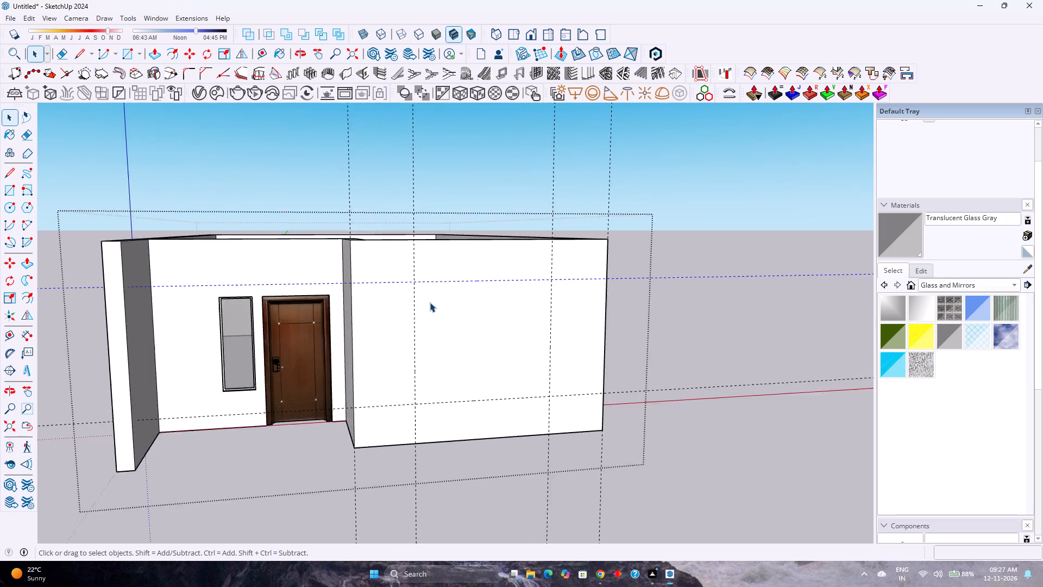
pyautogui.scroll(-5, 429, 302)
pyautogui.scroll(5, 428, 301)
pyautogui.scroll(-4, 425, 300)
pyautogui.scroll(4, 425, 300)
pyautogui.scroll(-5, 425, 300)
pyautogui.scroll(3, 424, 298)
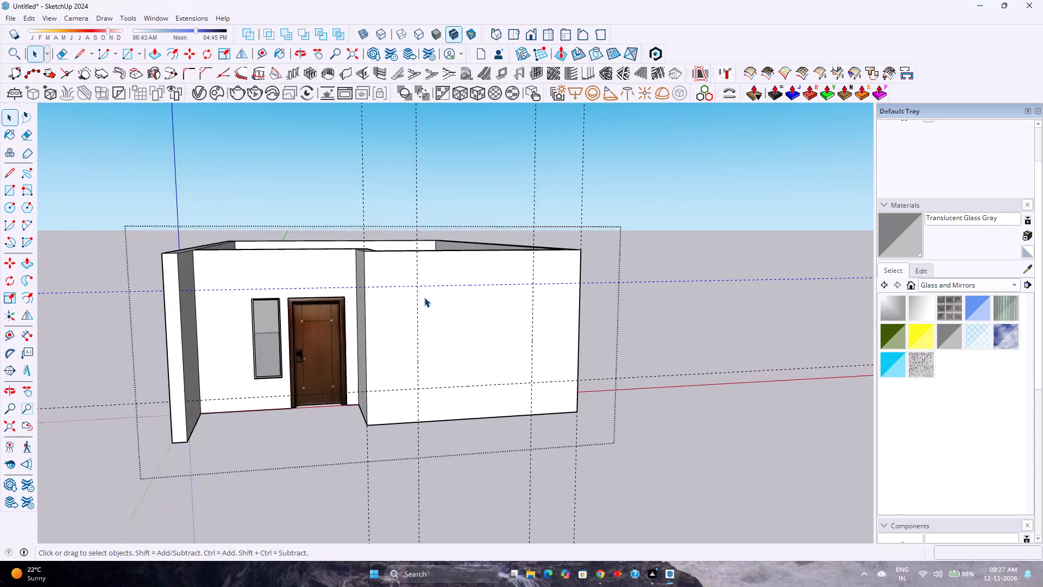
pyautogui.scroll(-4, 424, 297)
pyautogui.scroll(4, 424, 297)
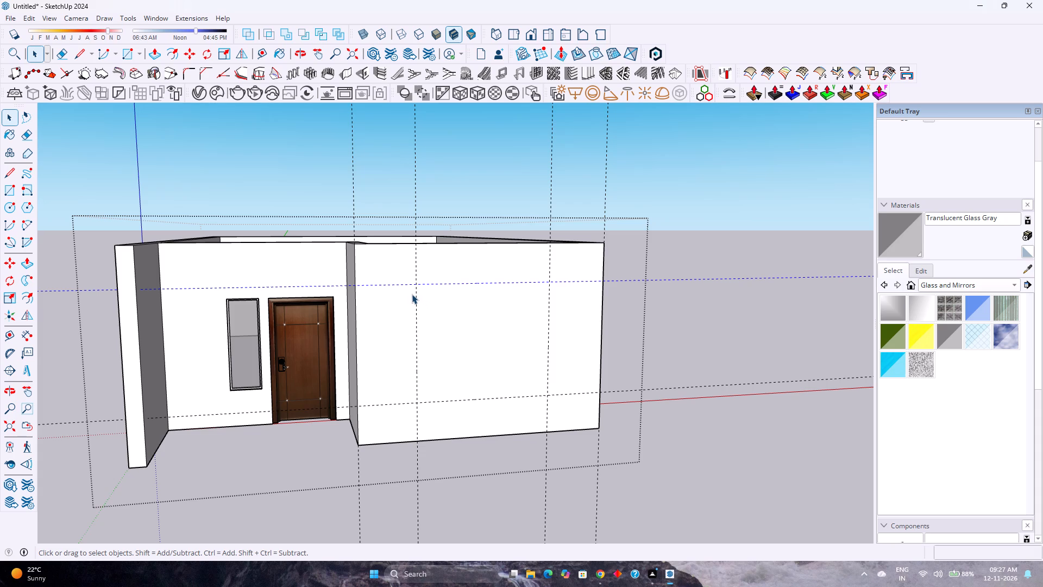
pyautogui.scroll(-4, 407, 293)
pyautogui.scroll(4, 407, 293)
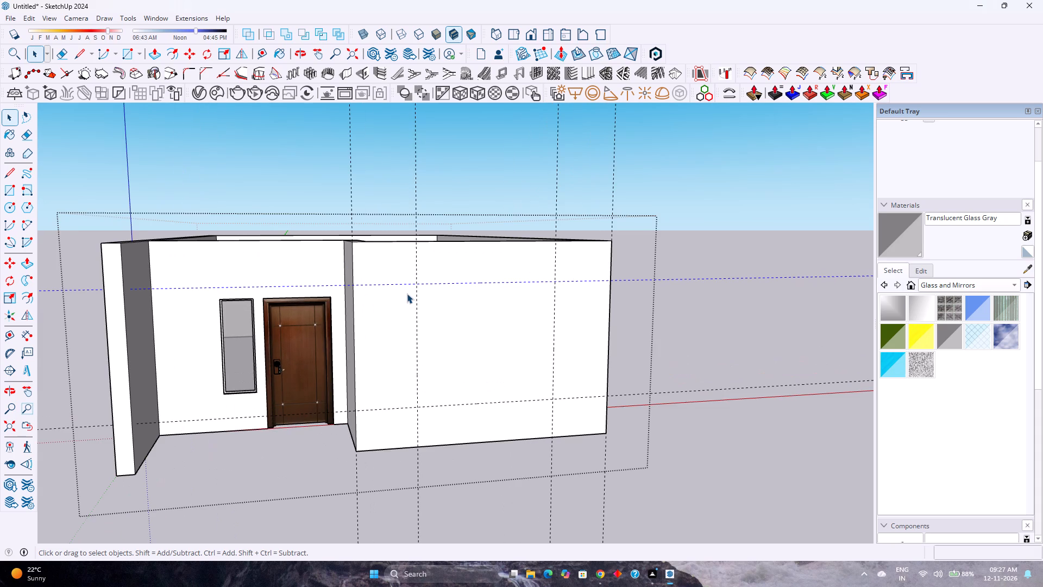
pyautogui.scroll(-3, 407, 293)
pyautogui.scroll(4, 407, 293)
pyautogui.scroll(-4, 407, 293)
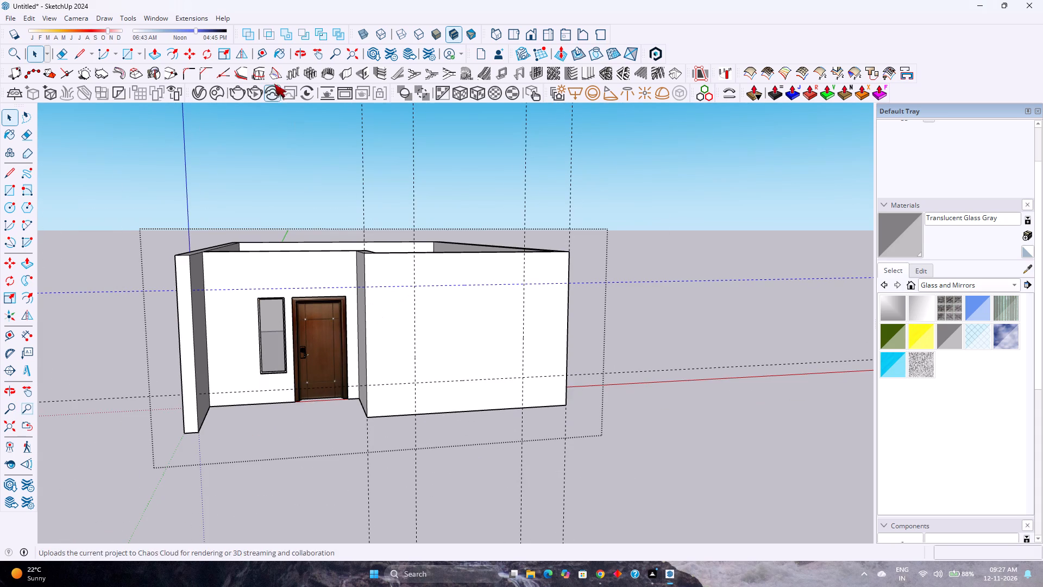
# Cut a window opening in the projecting section's front wall by drawing a rectangle between the guides and pushing it 9" through the wall.
pyautogui.click(132, 59)
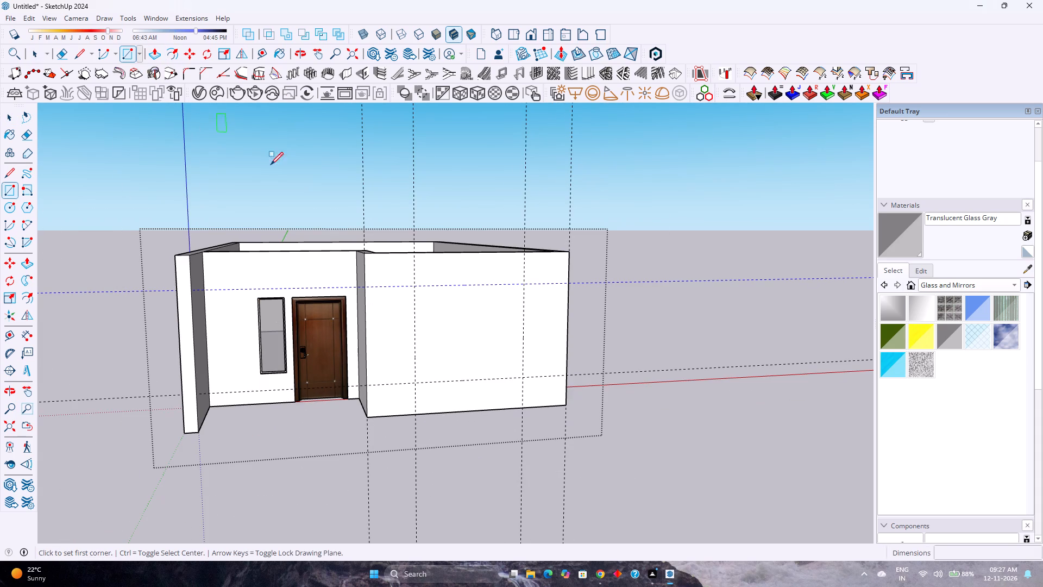
pyautogui.click(413, 285)
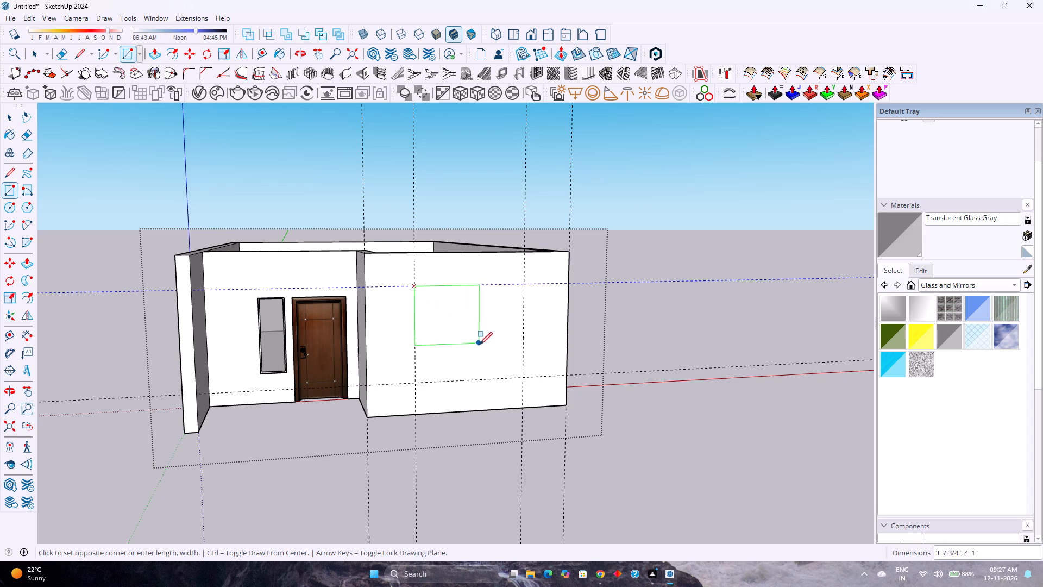
pyautogui.click(523, 376)
pyautogui.scroll(2, 487, 337)
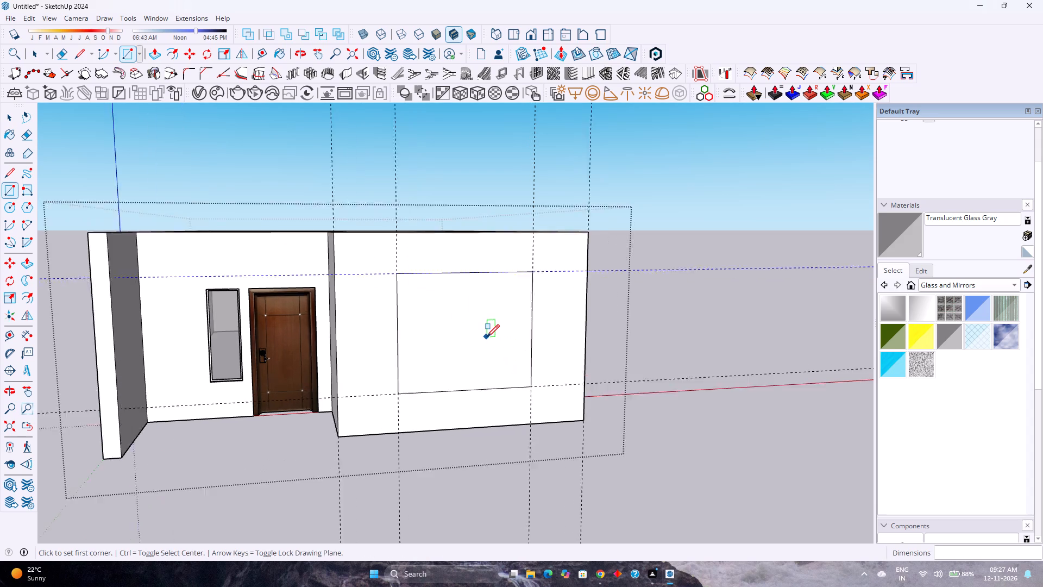
pyautogui.scroll(1, 487, 337)
pyautogui.press('p')
pyautogui.click(475, 336)
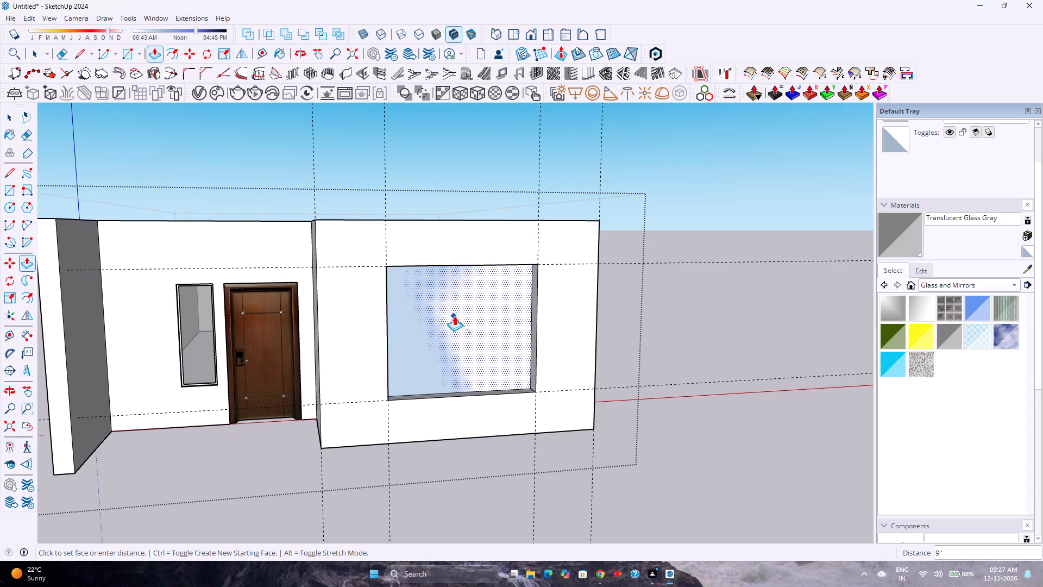
pyautogui.click(453, 314)
# Push/Pull the interior face around the new window opening 1' into the room to thicken the projecting section's front wall.
pyautogui.moveTo(432, 296); pyautogui.dragTo(498, 445, button='middle')
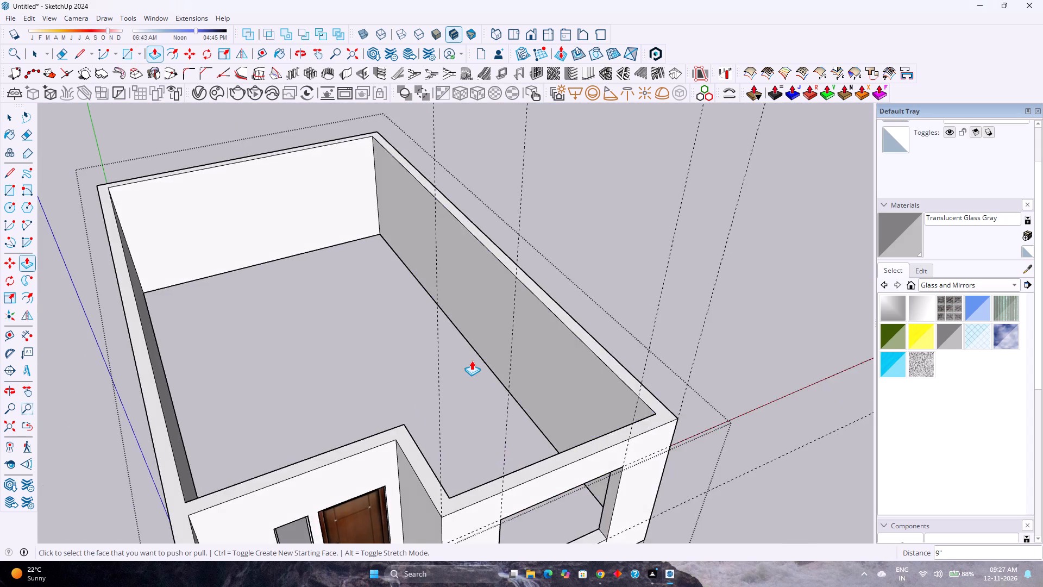
pyautogui.scroll(-4, 472, 360)
pyautogui.keyDown('shift'); pyautogui.moveTo(461, 403); pyautogui.dragTo(386, 293, button='middle'); pyautogui.keyUp('shift')
pyautogui.scroll(4, 398, 293)
pyautogui.moveTo(400, 295); pyautogui.dragTo(692, 379, button='middle')
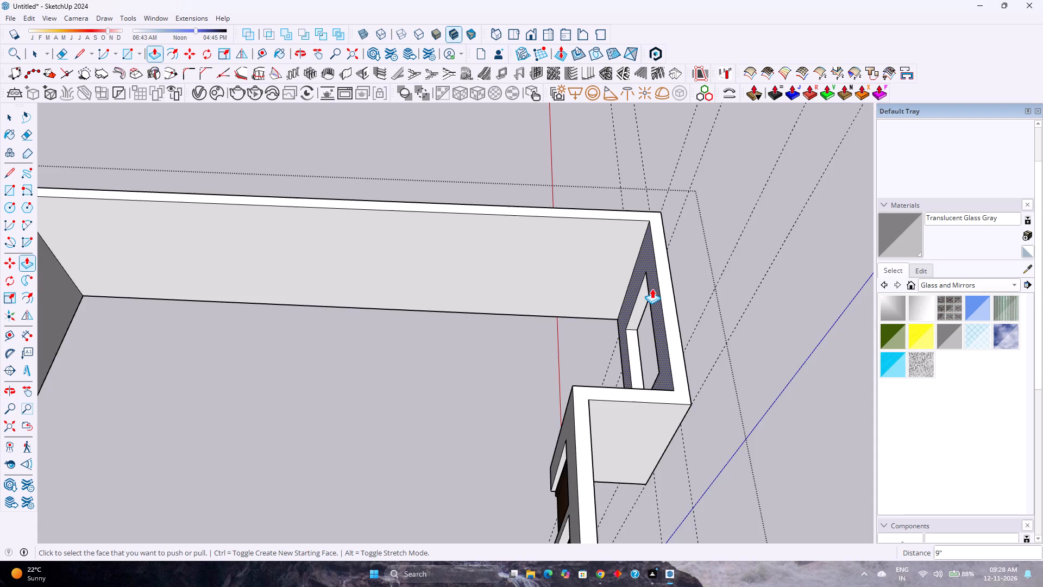
pyautogui.scroll(6, 649, 287)
pyautogui.moveTo(627, 328); pyautogui.dragTo(681, 337, button='middle')
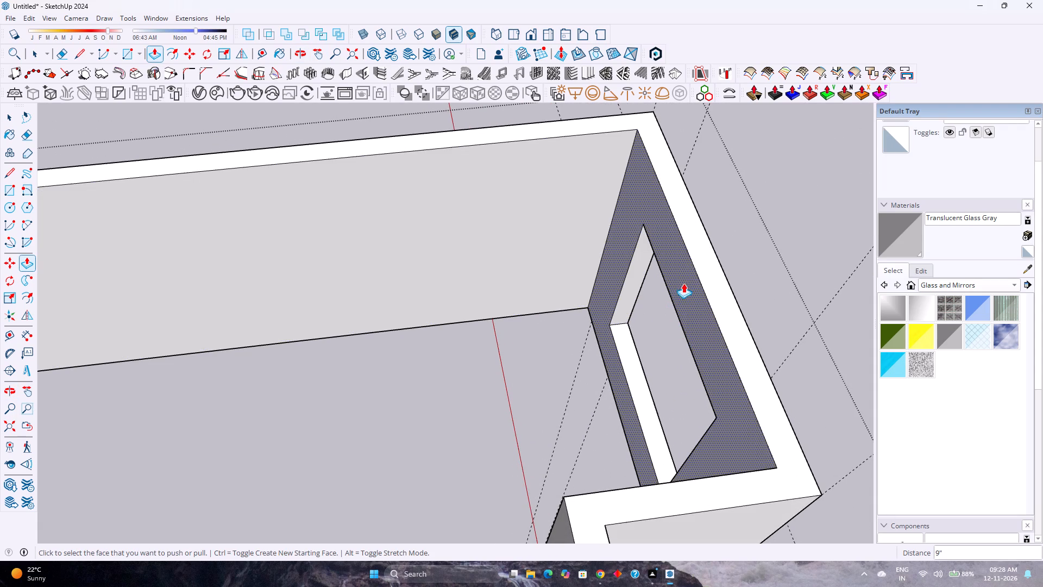
pyautogui.click(684, 281)
pyautogui.write("1'")
pyautogui.press('Return')
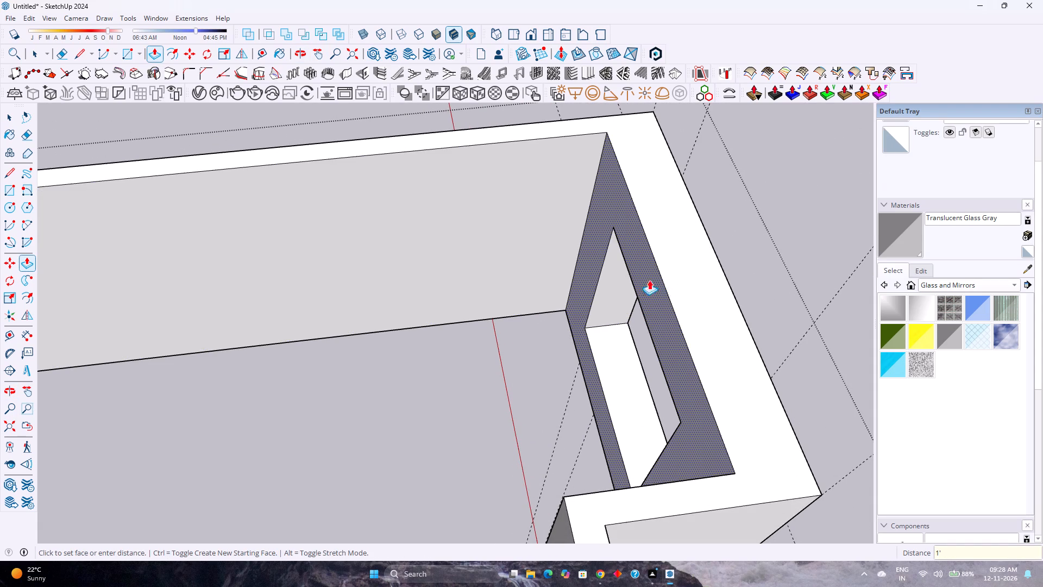
# Push/Pull the interior face of the projecting section's side wall beside the door by the same 1' to thicken it.
pyautogui.scroll(-4, 637, 277)
pyautogui.moveTo(619, 356); pyautogui.dragTo(914, 428, button='middle')
pyautogui.doubleClick(681, 274)
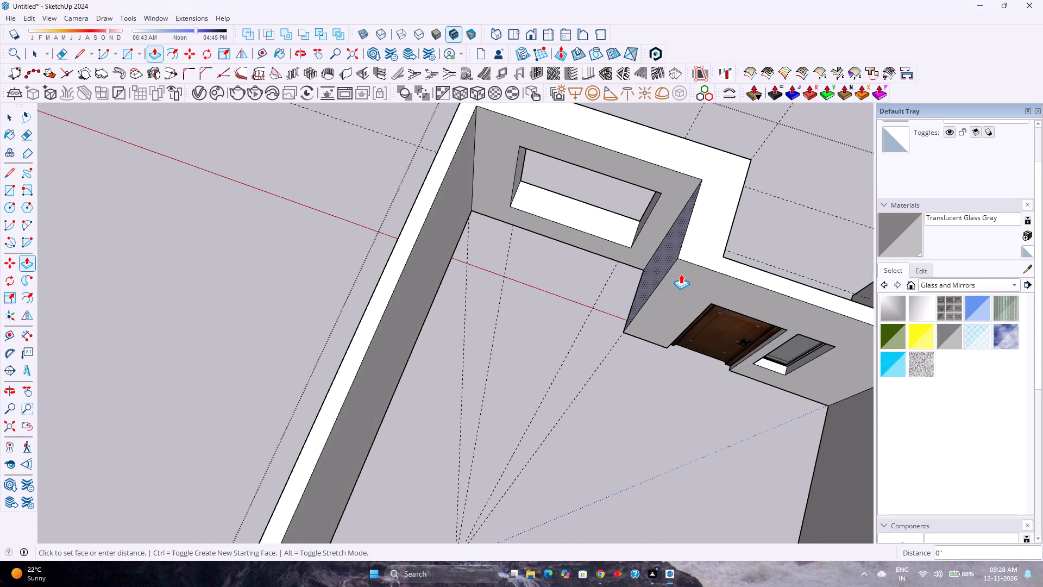
pyautogui.scroll(1, 681, 274)
pyautogui.moveTo(681, 274); pyautogui.dragTo(469, 270, button='middle')
pyautogui.scroll(-5, 469, 270)
pyautogui.moveTo(563, 314); pyautogui.dragTo(318, 276, button='middle')
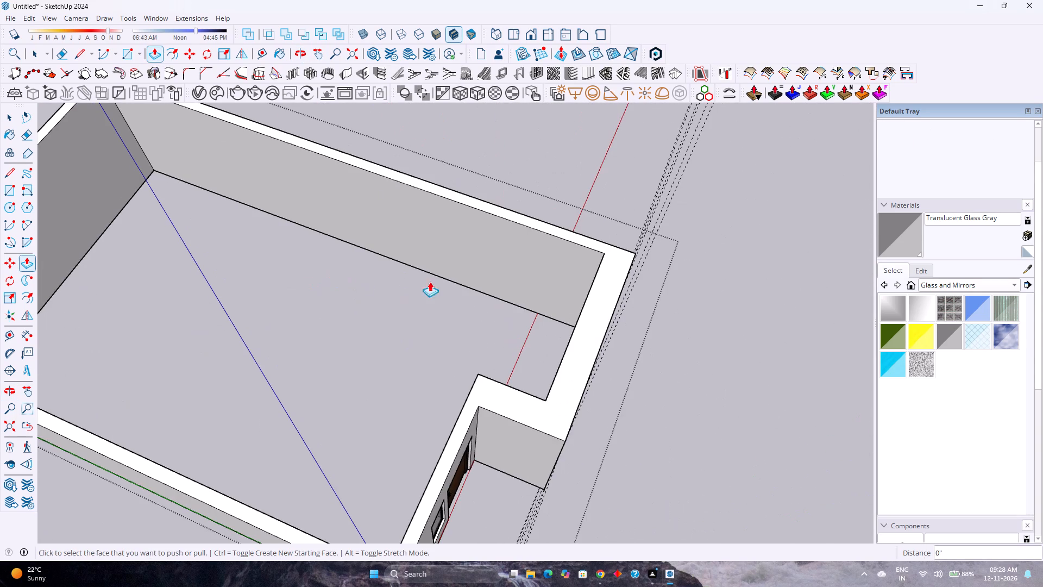
pyautogui.press('space')
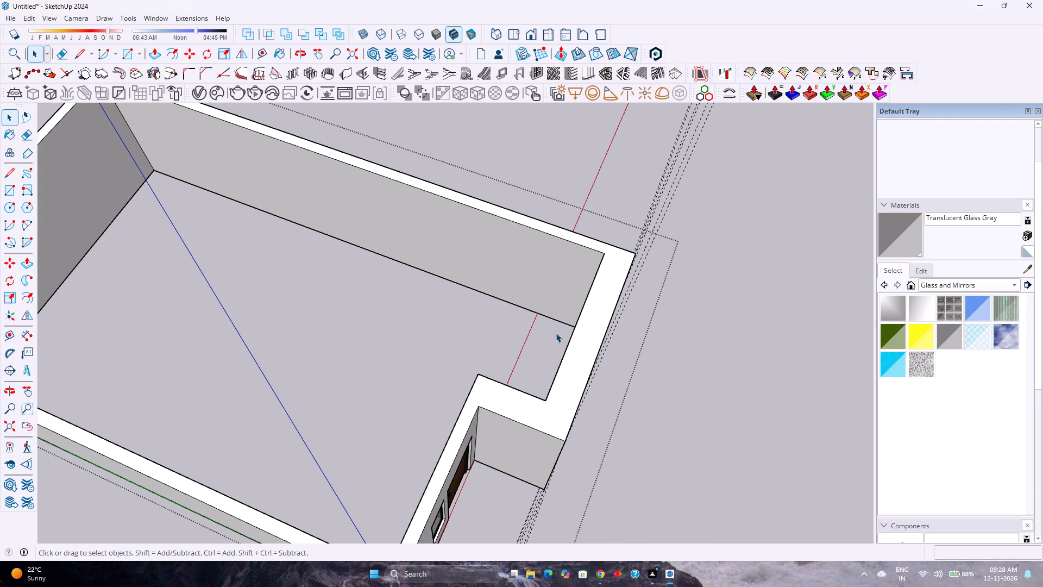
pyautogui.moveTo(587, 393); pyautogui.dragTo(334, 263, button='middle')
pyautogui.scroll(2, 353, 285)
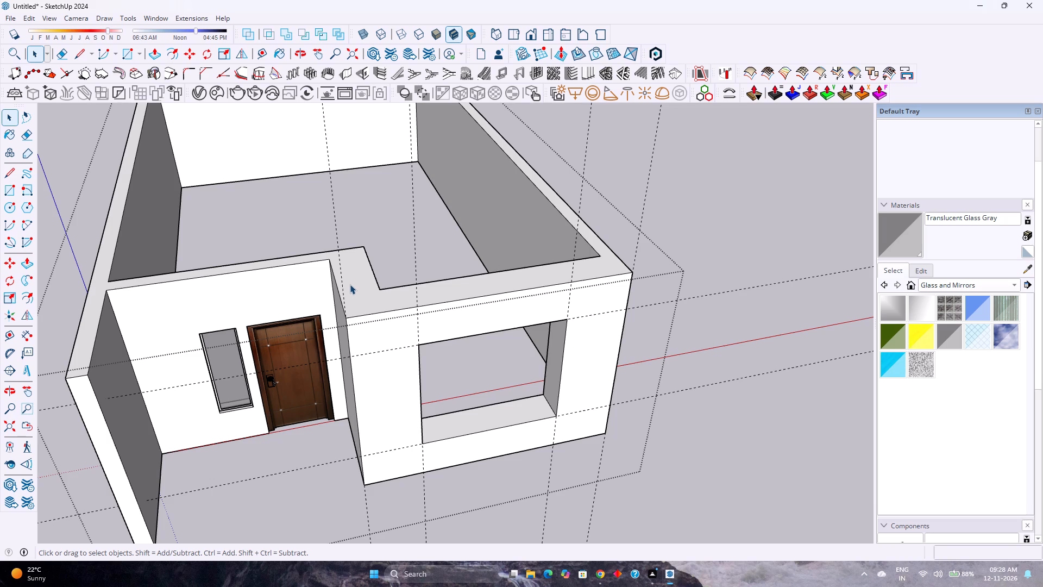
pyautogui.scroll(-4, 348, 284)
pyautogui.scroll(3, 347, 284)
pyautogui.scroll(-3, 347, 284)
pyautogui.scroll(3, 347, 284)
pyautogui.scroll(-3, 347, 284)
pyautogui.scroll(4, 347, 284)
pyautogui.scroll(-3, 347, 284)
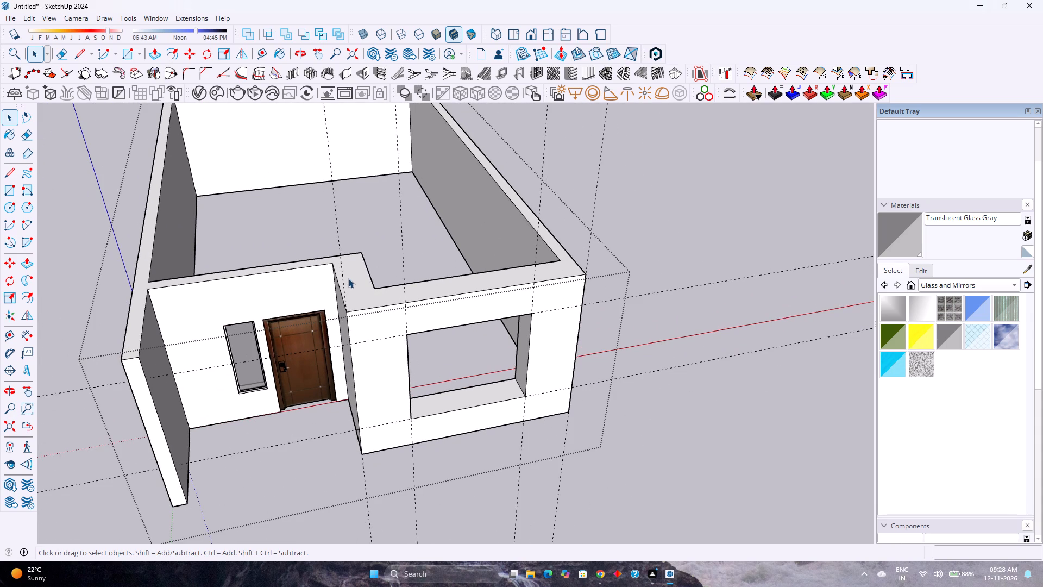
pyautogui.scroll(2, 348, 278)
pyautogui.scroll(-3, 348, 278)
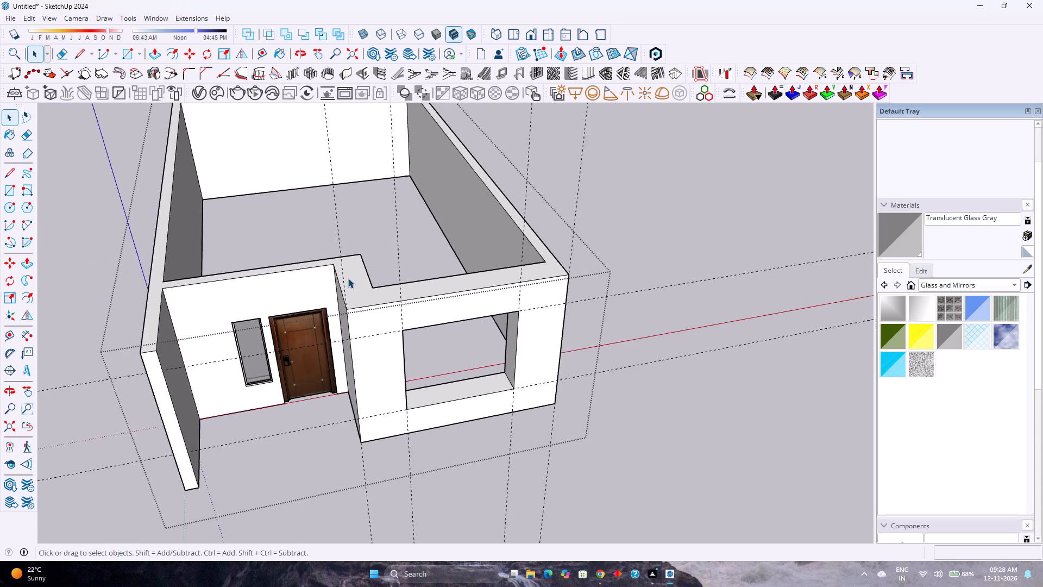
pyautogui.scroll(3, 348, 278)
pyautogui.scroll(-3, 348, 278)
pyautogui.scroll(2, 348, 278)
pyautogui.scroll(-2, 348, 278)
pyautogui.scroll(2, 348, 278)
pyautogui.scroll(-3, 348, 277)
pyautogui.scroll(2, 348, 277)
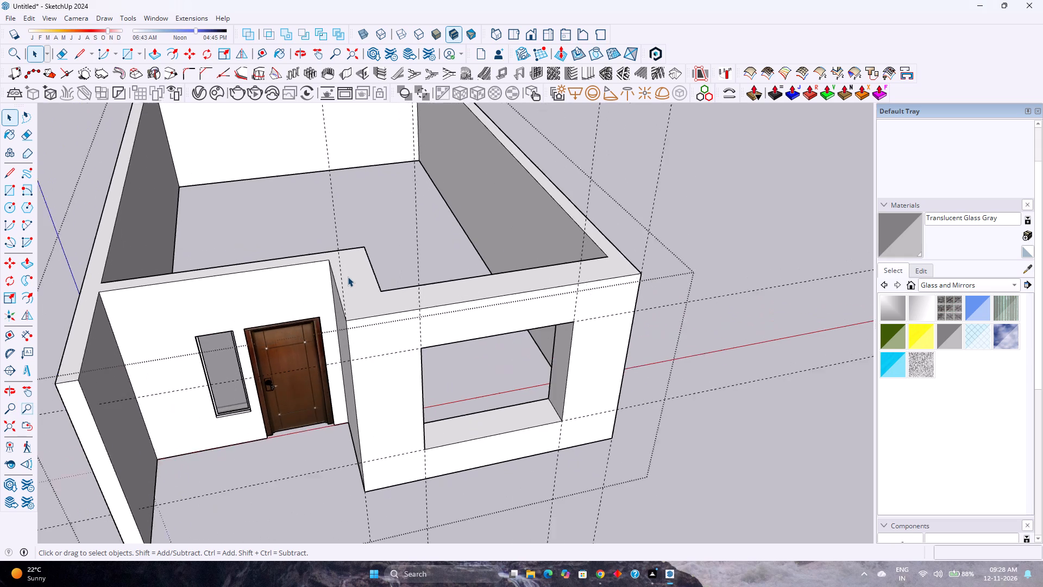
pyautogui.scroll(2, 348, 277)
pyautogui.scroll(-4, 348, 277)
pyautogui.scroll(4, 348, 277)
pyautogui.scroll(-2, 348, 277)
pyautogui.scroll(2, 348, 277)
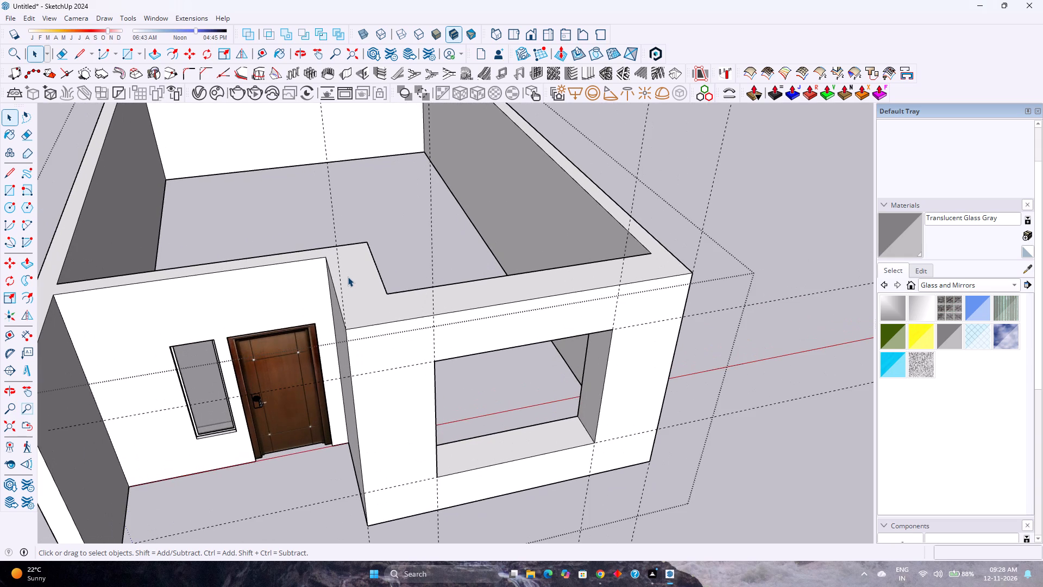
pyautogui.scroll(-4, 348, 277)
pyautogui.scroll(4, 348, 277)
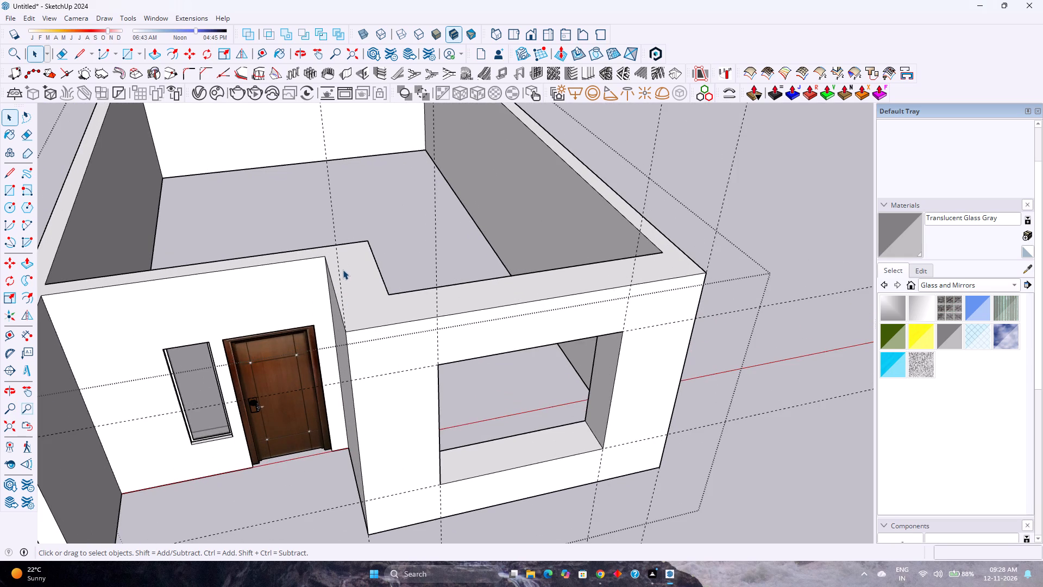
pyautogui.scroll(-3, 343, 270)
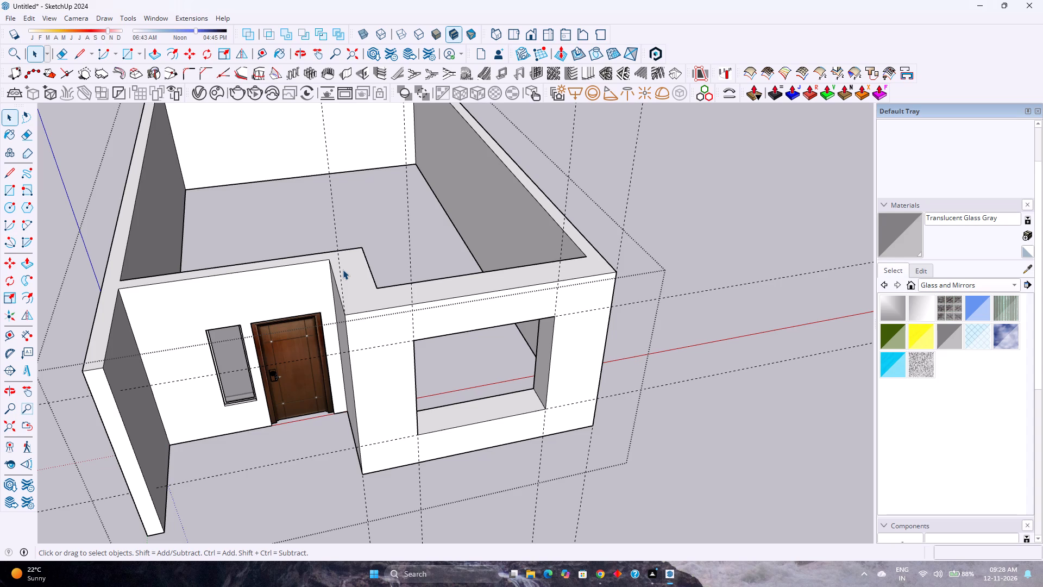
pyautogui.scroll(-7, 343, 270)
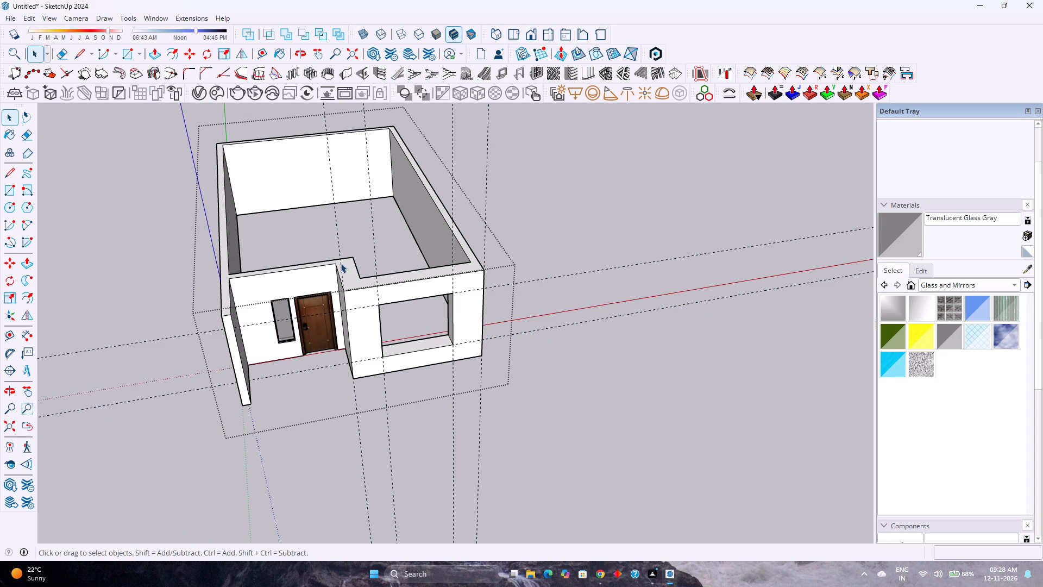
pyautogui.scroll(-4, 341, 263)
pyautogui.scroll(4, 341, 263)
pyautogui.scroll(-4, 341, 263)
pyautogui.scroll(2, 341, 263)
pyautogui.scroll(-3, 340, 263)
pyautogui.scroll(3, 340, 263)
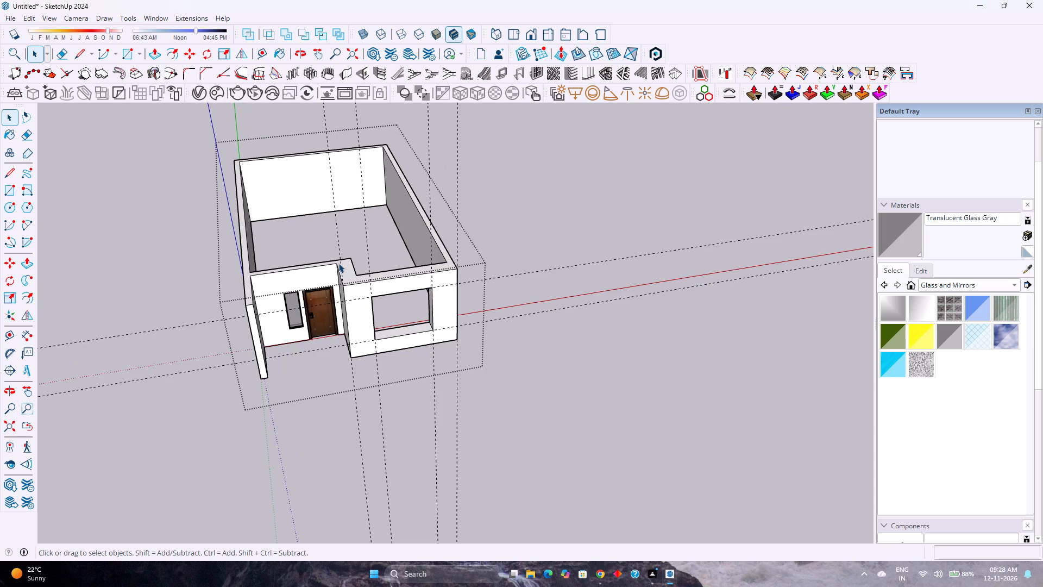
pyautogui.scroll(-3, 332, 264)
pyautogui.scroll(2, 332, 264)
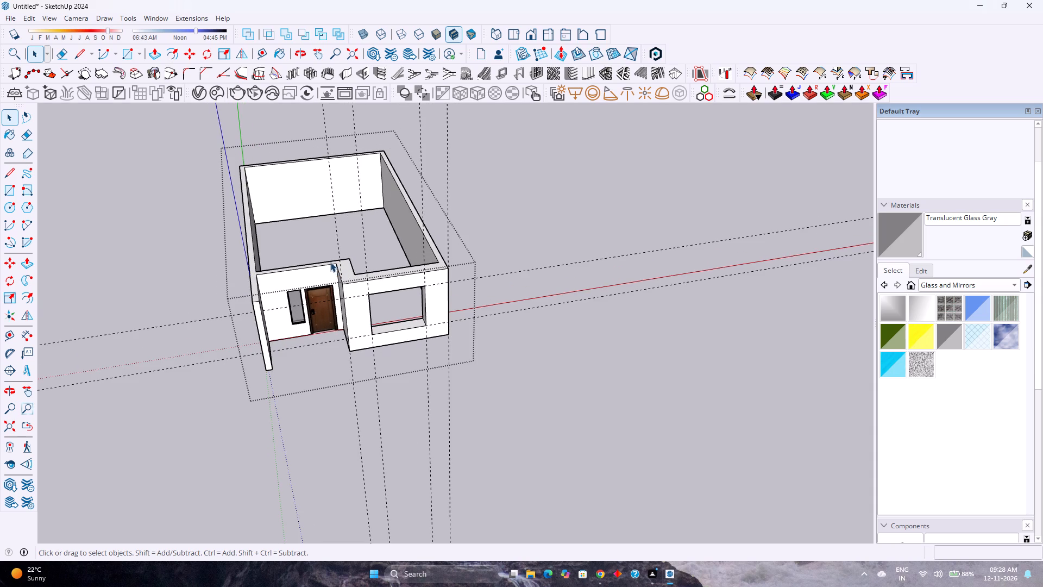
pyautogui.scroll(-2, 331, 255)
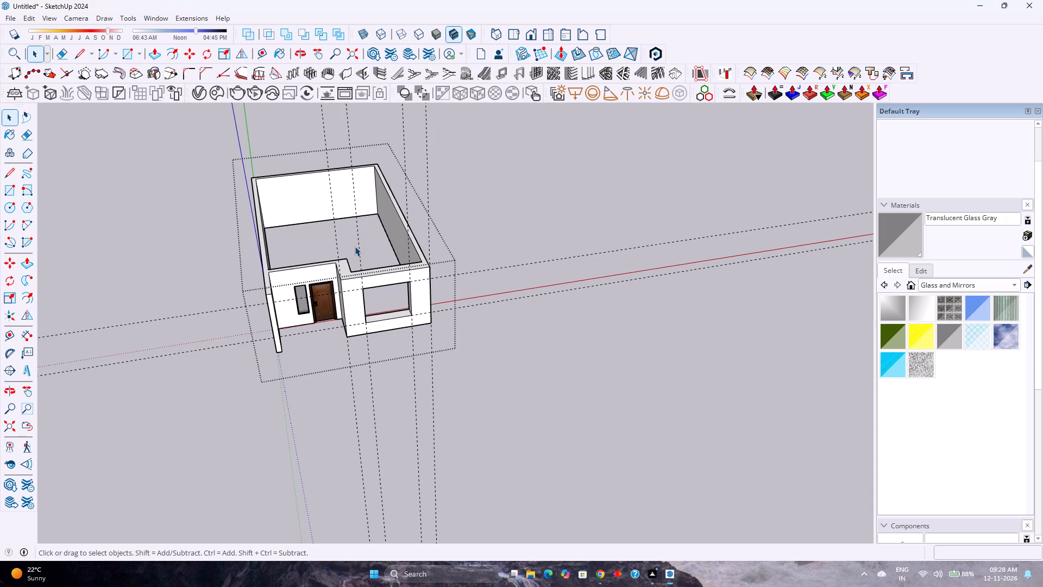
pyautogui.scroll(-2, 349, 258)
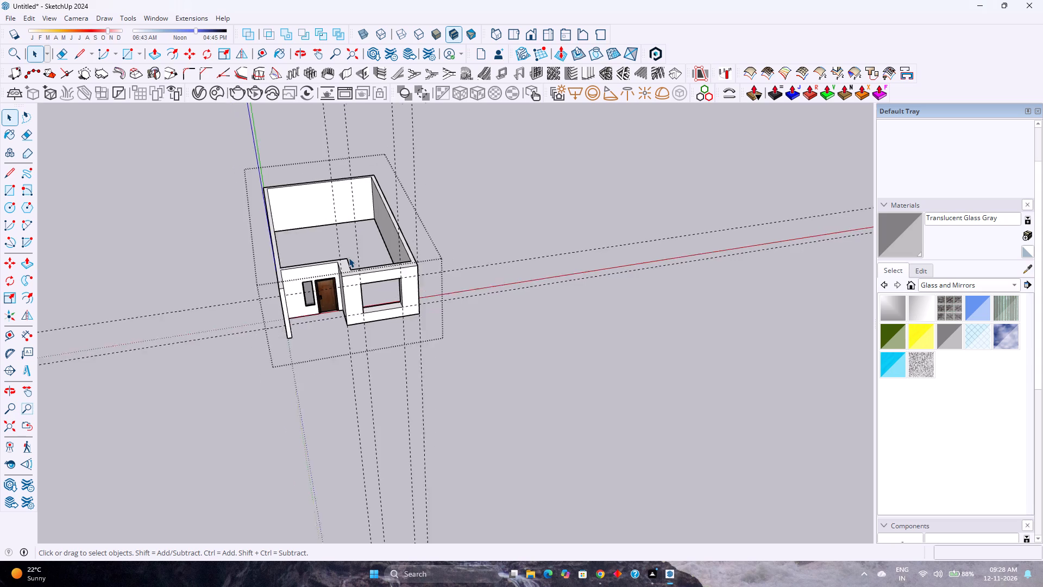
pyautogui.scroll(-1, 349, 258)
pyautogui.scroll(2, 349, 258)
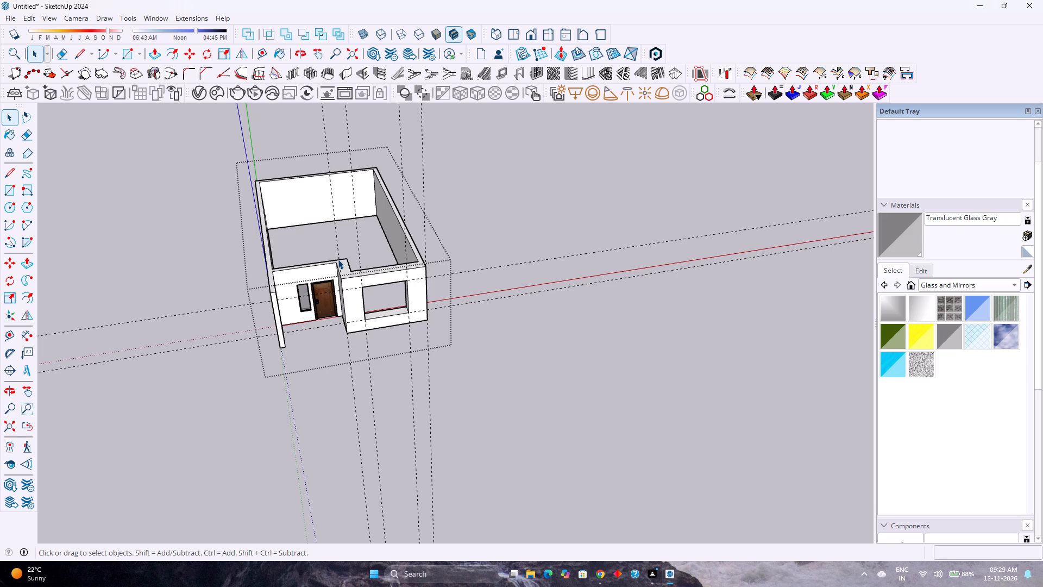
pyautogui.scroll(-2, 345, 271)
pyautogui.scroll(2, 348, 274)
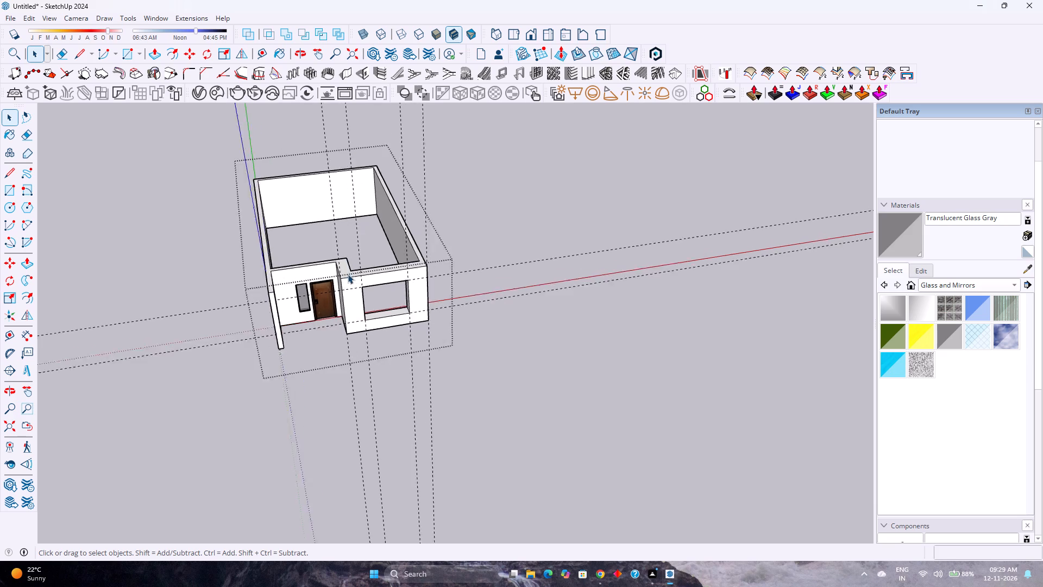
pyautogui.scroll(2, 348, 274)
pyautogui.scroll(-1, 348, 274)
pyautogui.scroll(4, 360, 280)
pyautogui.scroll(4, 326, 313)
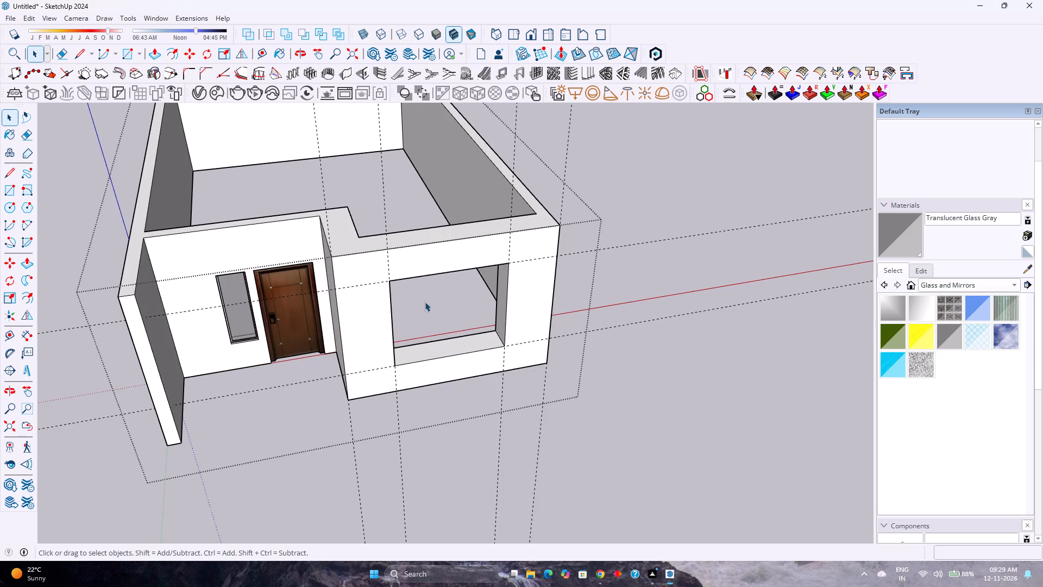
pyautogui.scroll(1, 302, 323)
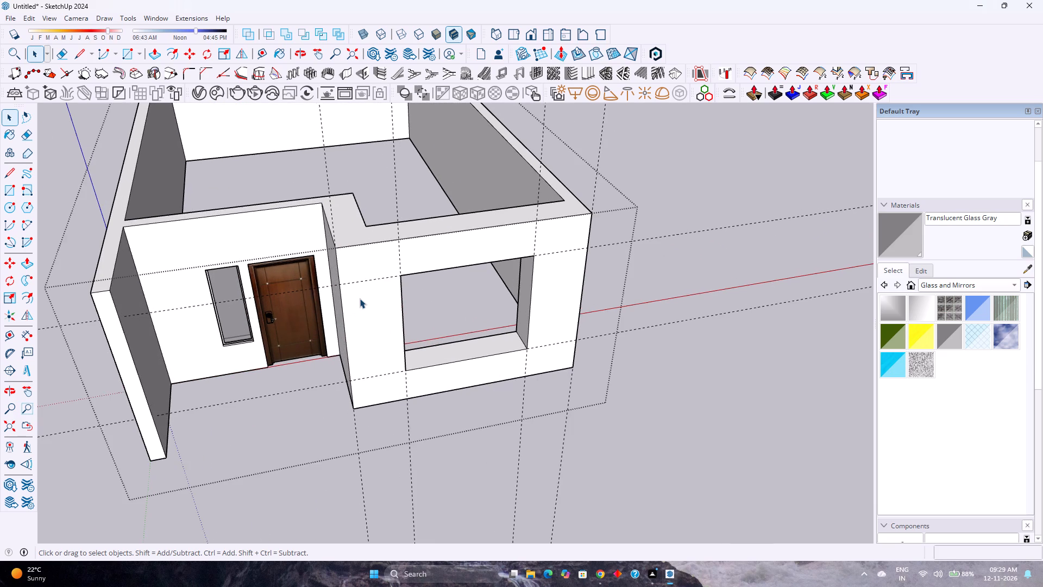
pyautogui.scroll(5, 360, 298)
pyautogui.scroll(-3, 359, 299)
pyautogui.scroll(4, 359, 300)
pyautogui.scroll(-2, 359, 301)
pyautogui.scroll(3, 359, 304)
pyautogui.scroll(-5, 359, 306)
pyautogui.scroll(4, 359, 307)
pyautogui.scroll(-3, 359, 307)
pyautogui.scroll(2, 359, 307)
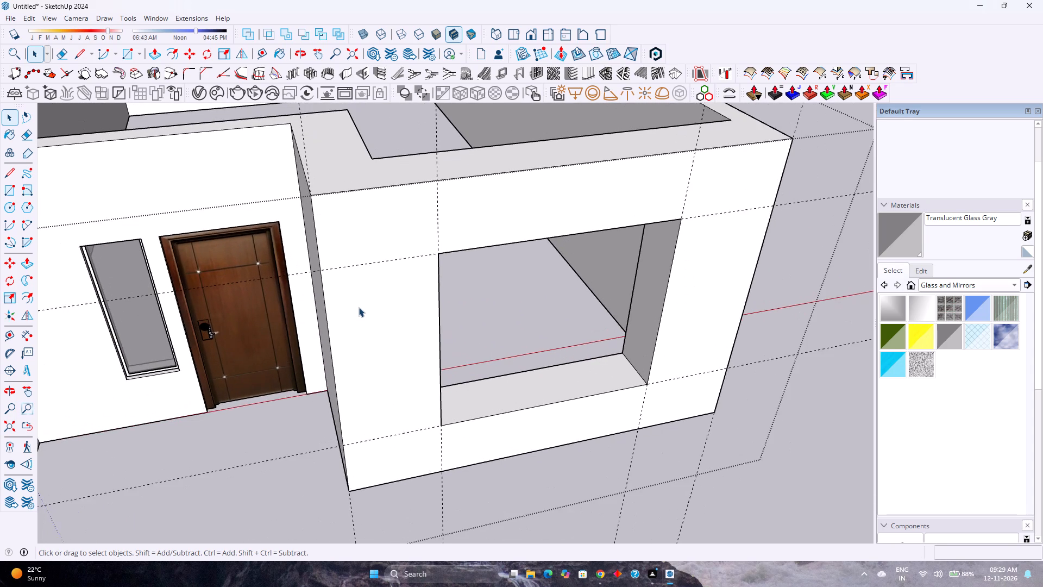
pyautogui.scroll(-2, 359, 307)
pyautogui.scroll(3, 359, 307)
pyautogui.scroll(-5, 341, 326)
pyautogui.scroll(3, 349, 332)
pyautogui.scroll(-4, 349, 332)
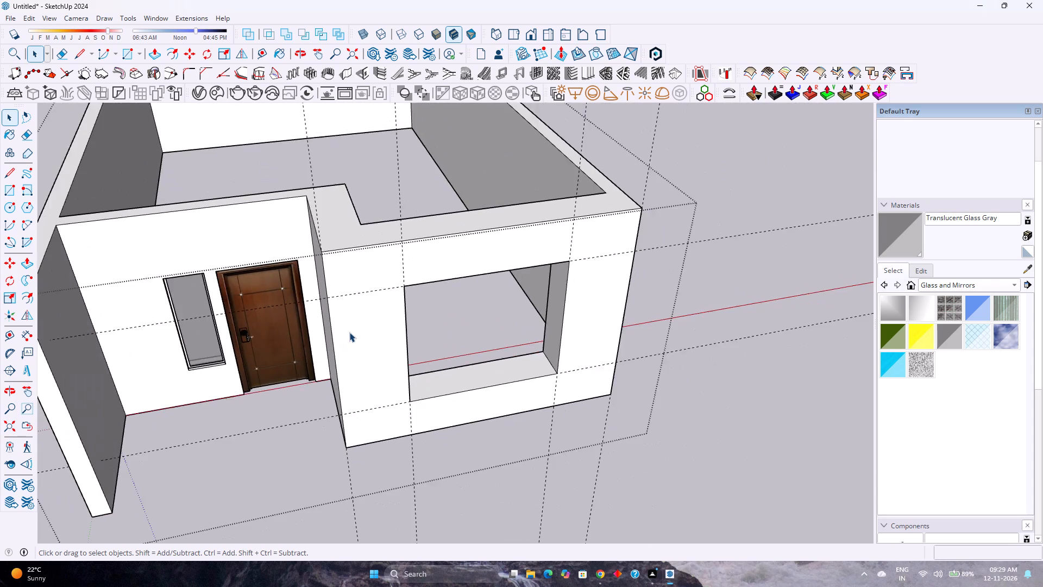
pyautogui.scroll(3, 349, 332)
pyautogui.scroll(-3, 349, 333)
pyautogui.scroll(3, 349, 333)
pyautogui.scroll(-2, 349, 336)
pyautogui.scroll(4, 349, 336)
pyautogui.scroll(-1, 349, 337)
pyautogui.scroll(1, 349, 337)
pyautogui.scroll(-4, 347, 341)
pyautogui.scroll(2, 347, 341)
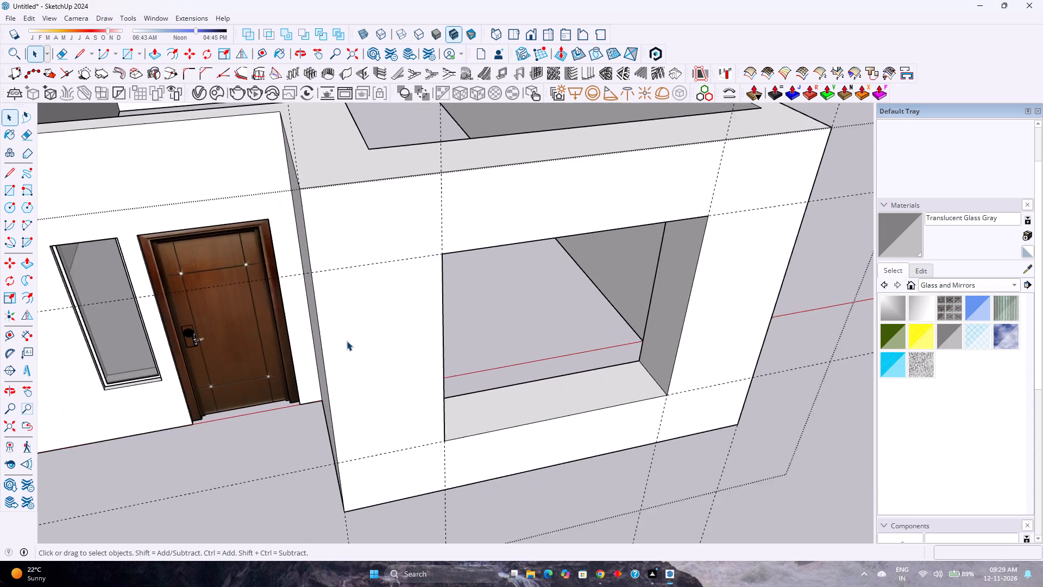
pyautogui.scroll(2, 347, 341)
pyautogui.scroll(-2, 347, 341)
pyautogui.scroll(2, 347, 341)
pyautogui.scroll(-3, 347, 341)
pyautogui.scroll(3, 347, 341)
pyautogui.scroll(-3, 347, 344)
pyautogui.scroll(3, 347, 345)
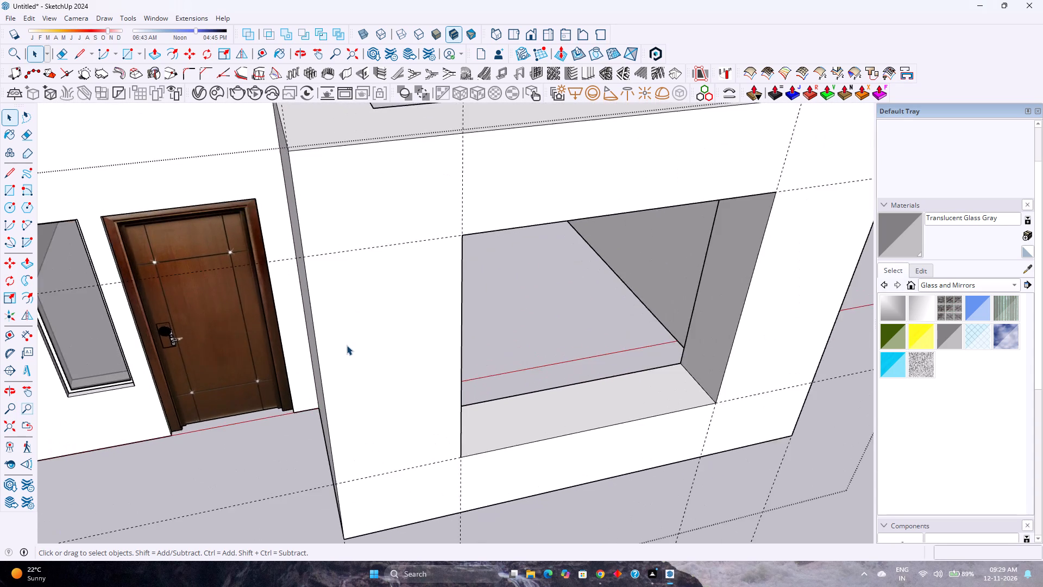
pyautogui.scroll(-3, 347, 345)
# Add guides on the projecting section's top face, 1'6" in from its door-side outer edge and 1'6" in from its front edge.
pyautogui.moveTo(357, 321); pyautogui.dragTo(369, 477, button='middle')
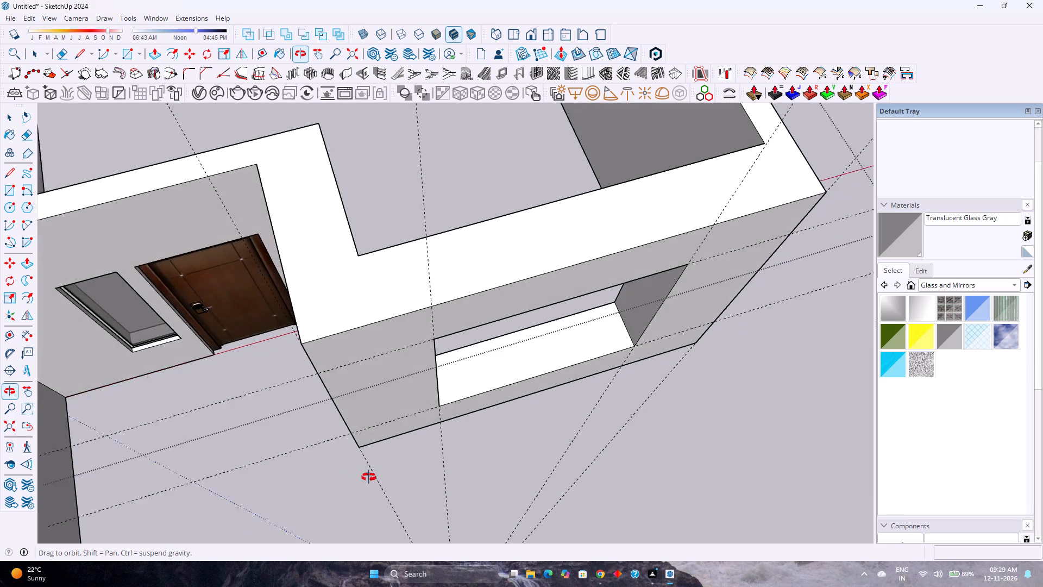
pyautogui.moveTo(369, 477); pyautogui.dragTo(303, 526, button='middle')
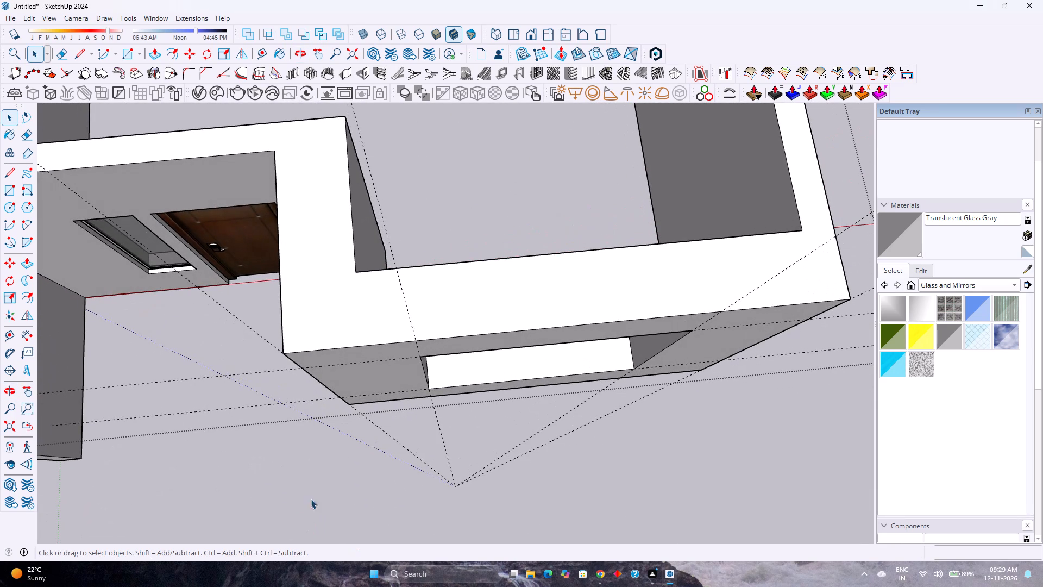
pyautogui.click(315, 324)
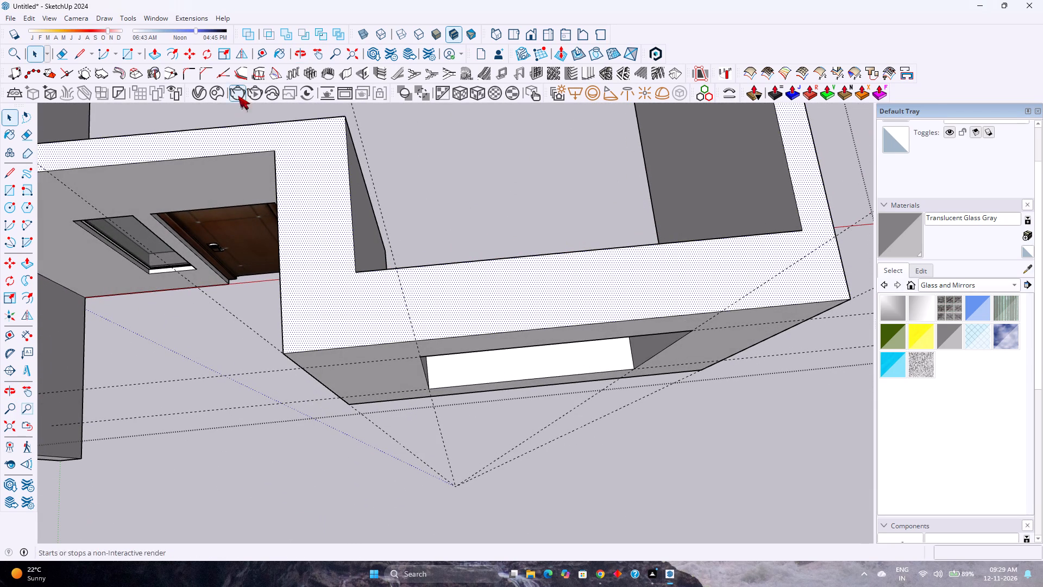
pyautogui.click(260, 55)
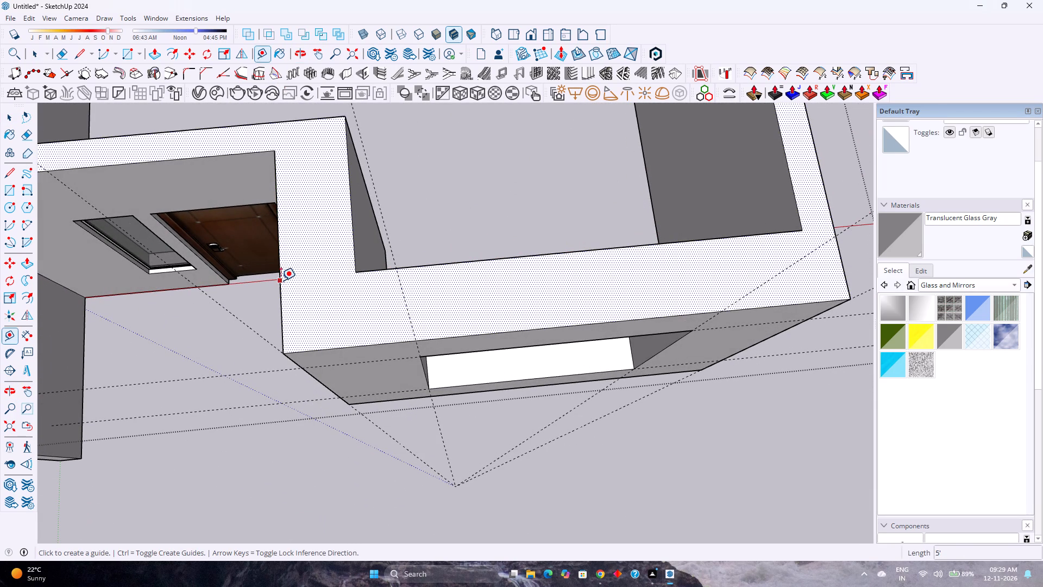
pyautogui.click(281, 280)
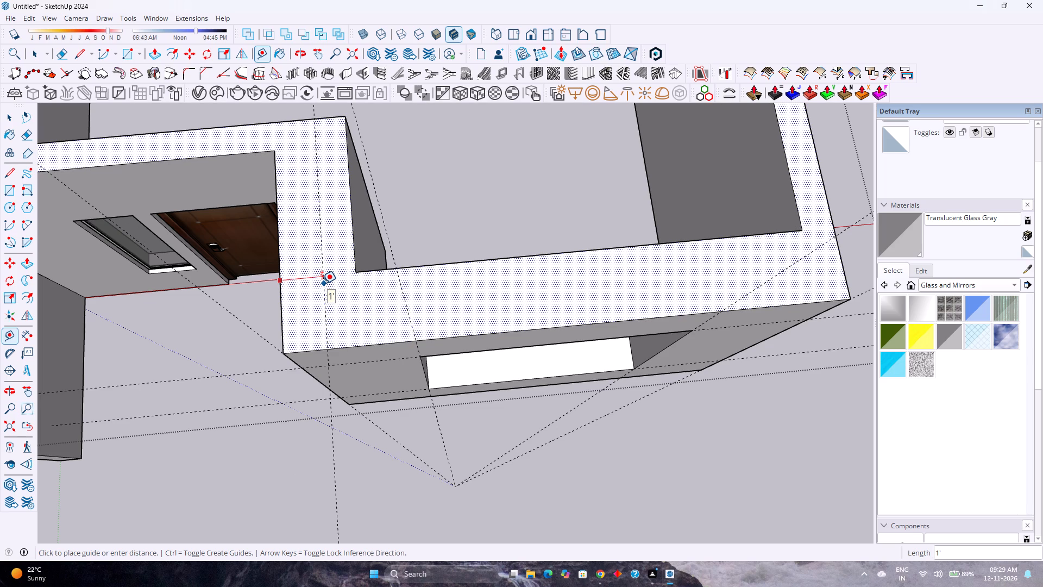
pyautogui.write("2'")
pyautogui.press('Return')
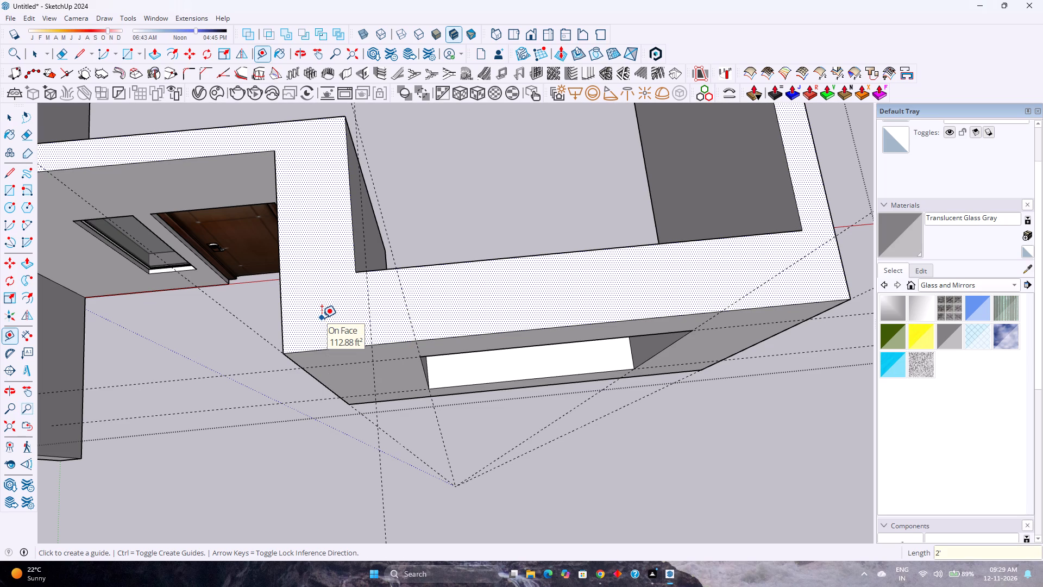
pyautogui.write("1'6")
pyautogui.press('Return')
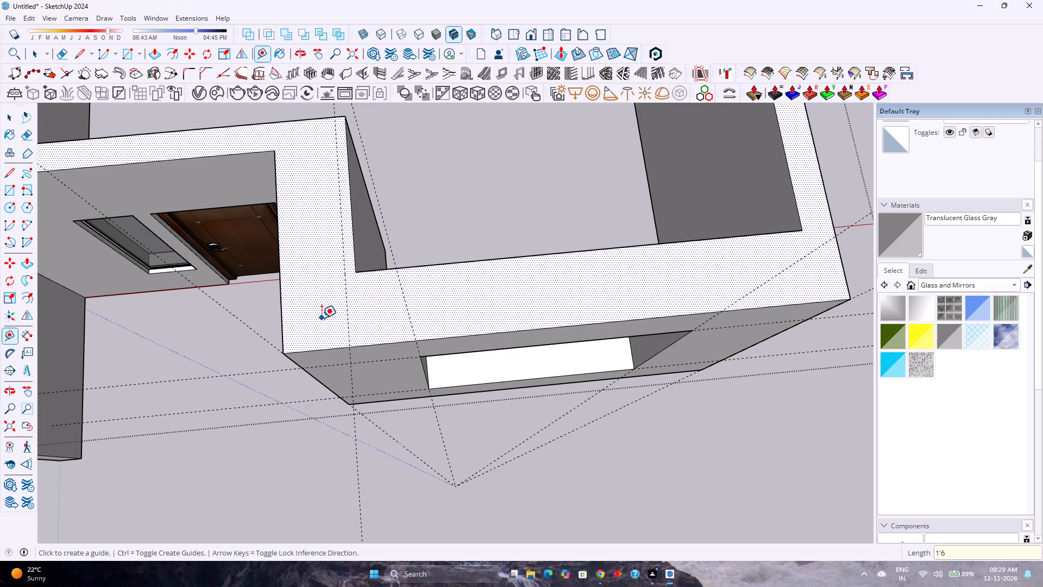
pyautogui.click(324, 352)
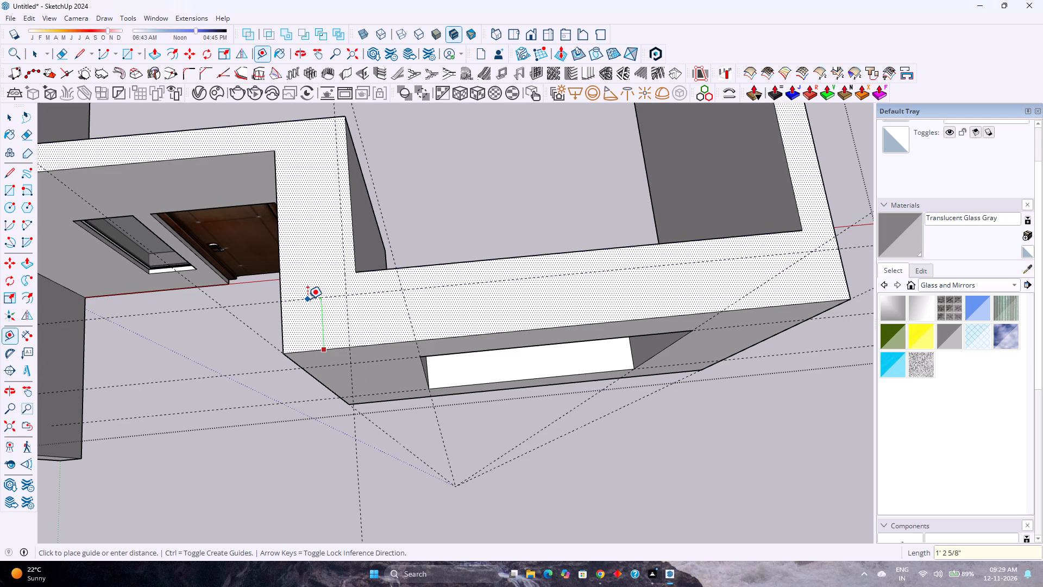
pyautogui.write("1'6")
pyautogui.press('Return')
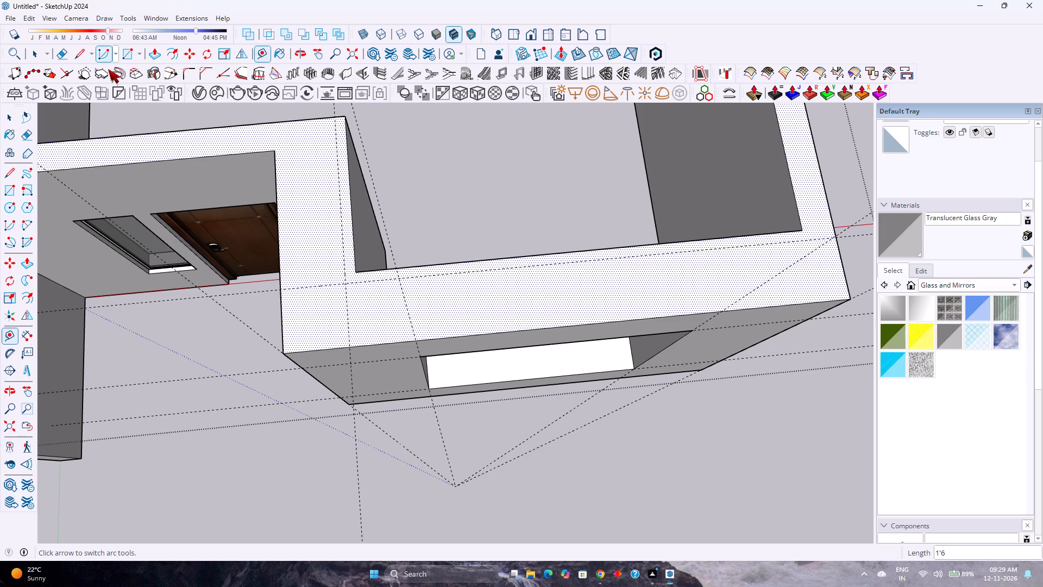
# Draw a tangent arc between the two guides to round the projecting section's outer corner on its top face.
pyautogui.press('a')
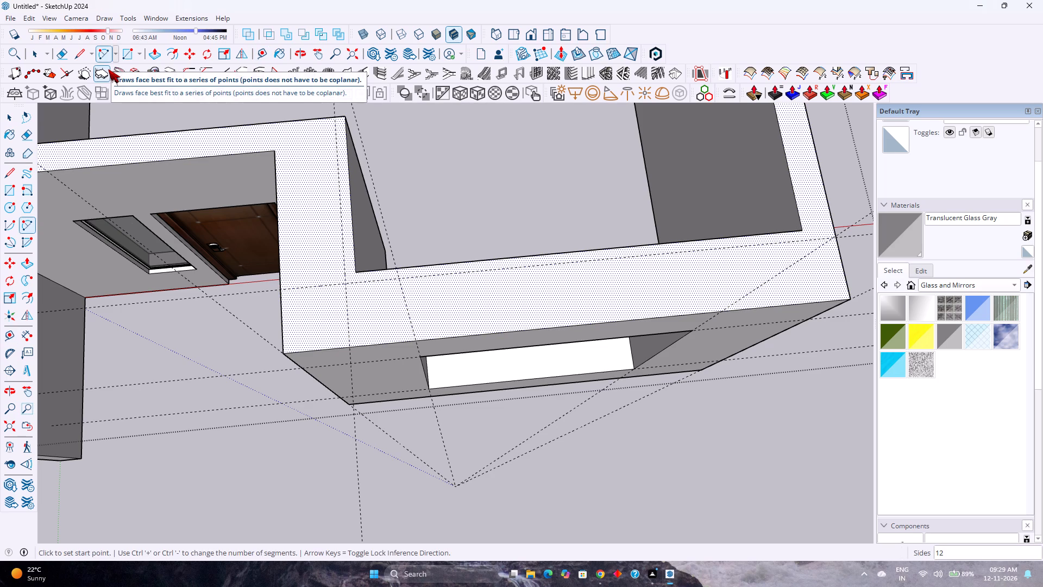
pyautogui.click(283, 286)
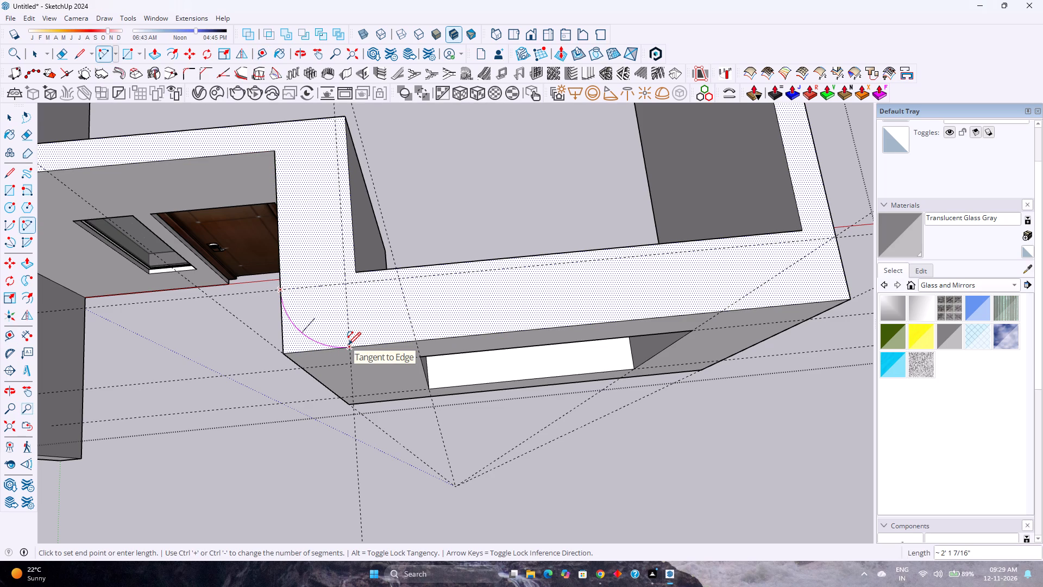
pyautogui.click(348, 345)
pyautogui.click(348, 345)
pyautogui.press('space')
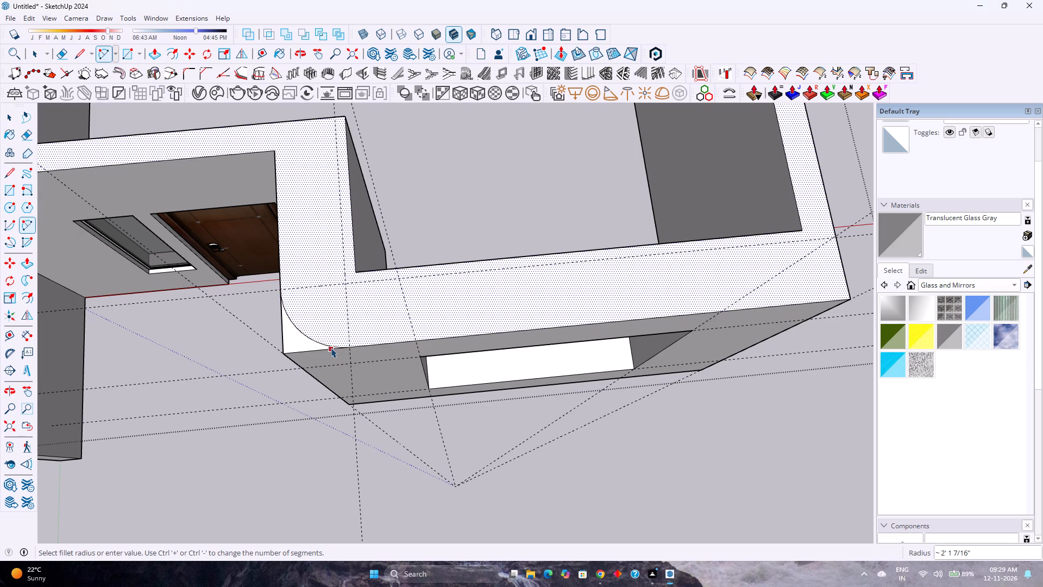
# Raise the corner arc's segment count, trying 160 first and settling on 130.
pyautogui.click(296, 326)
pyautogui.scroll(4, 973, 187)
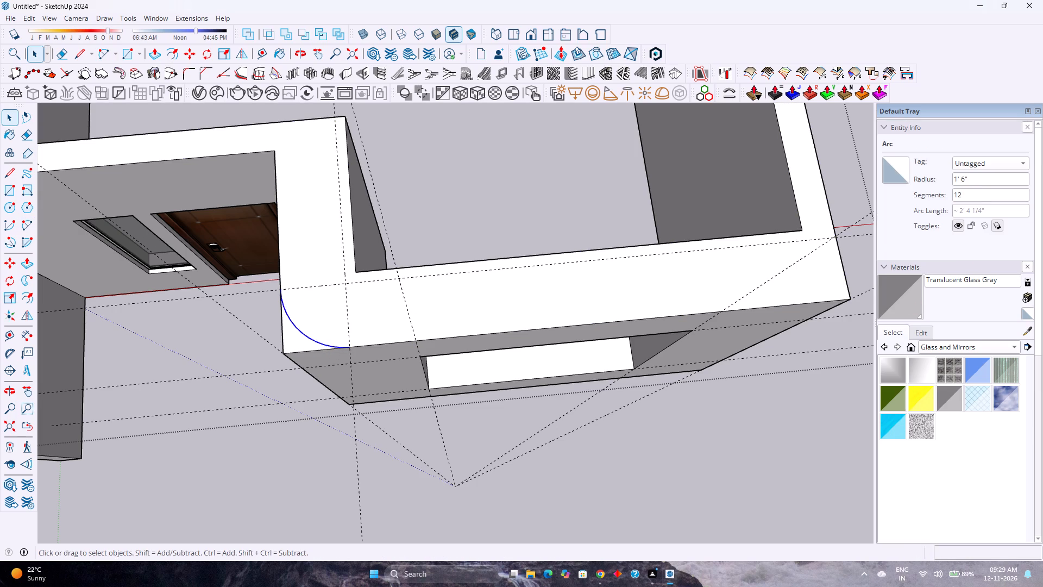
pyautogui.click(975, 191)
pyautogui.press('BackSpace')
pyautogui.press('BackSpace')
pyautogui.press('BackSpace')
pyautogui.press('BackSpace')
pyautogui.write('160')
pyautogui.press('Return')
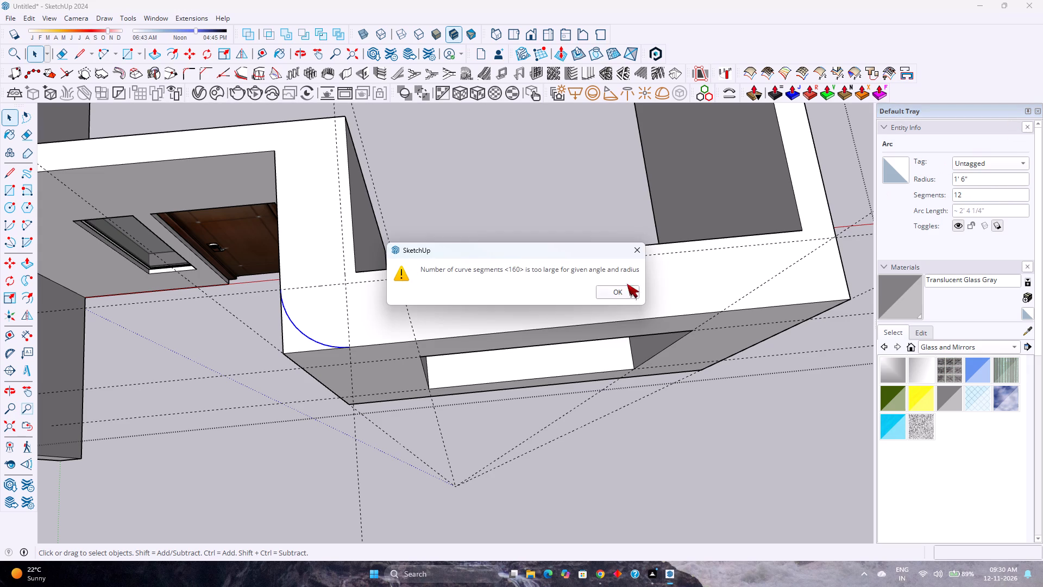
pyautogui.click(612, 295)
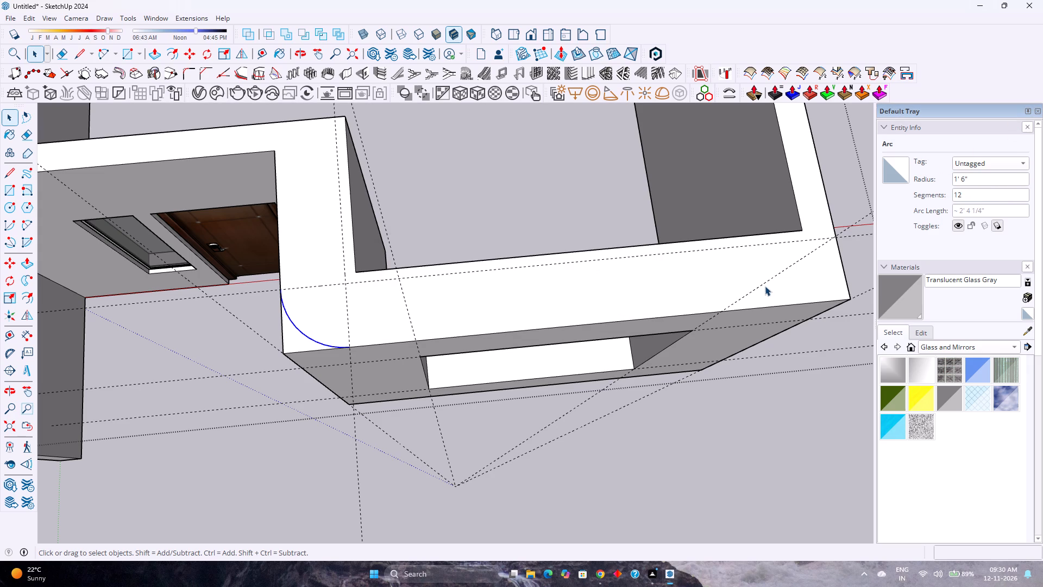
pyautogui.doubleClick(1013, 198)
pyautogui.write('130')
pyautogui.press('Return')
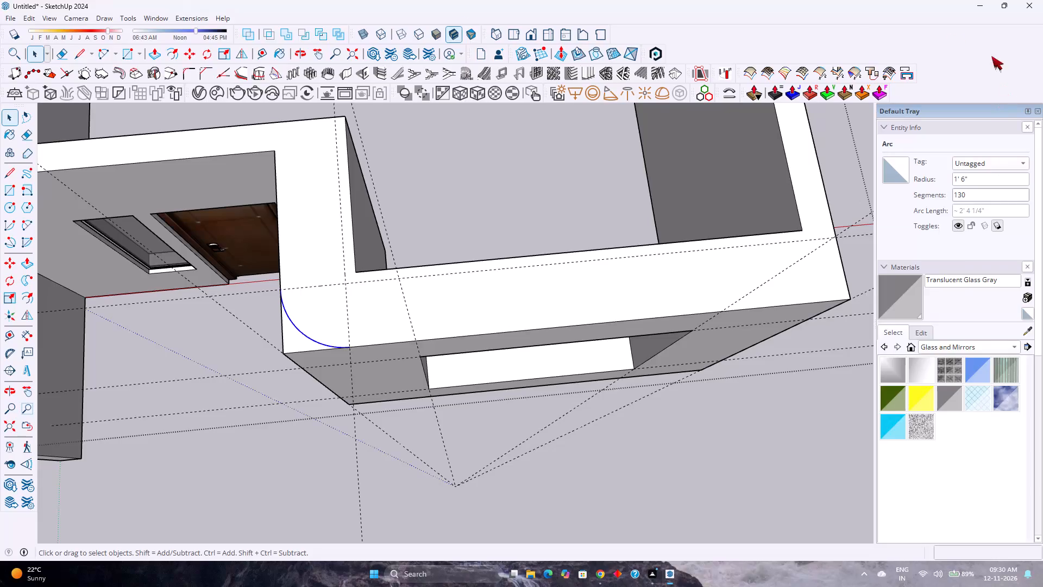
# Offset the corner arc 9" inward on the projecting section's top face.
pyautogui.click(176, 59)
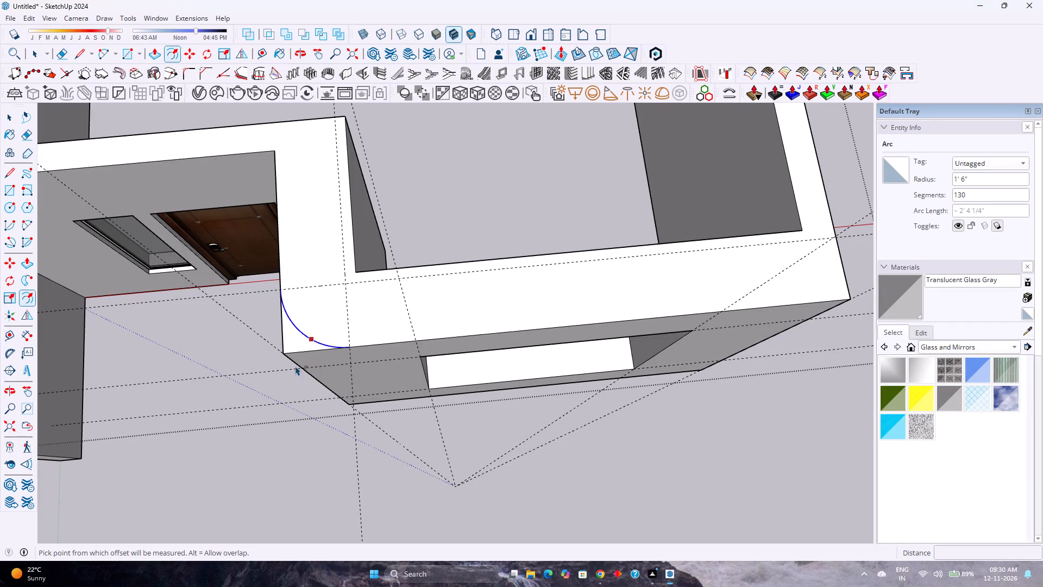
pyautogui.click(297, 363)
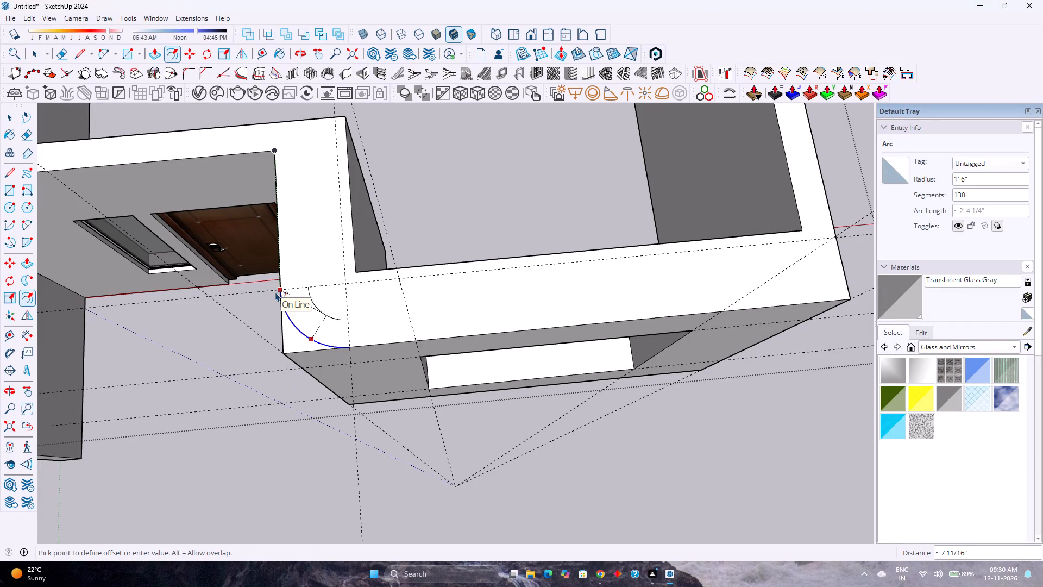
pyautogui.press('9')
pyautogui.press('Return')
pyautogui.press('space')
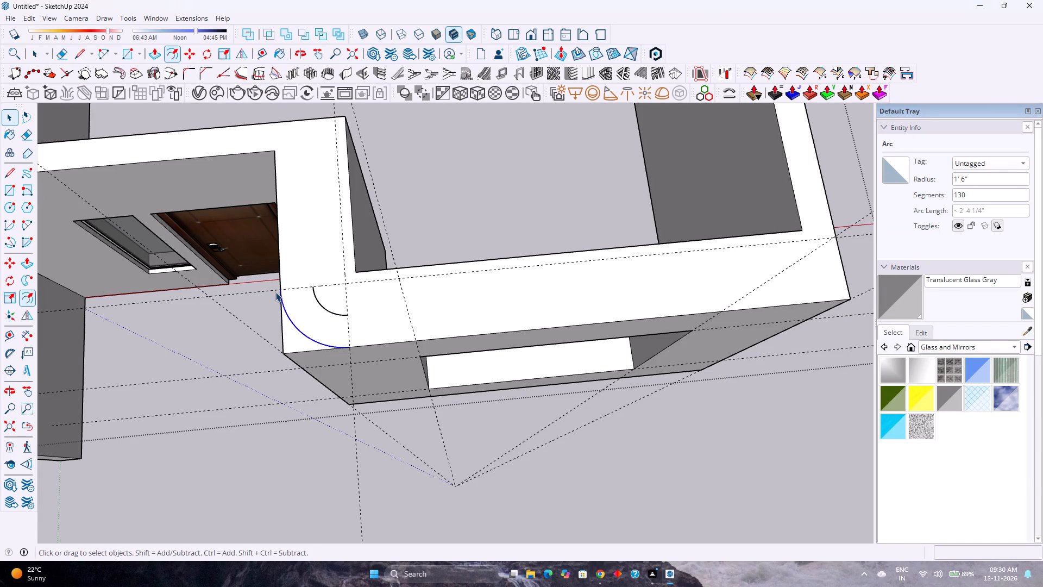
pyautogui.click(321, 307)
pyautogui.rightClick(321, 307)
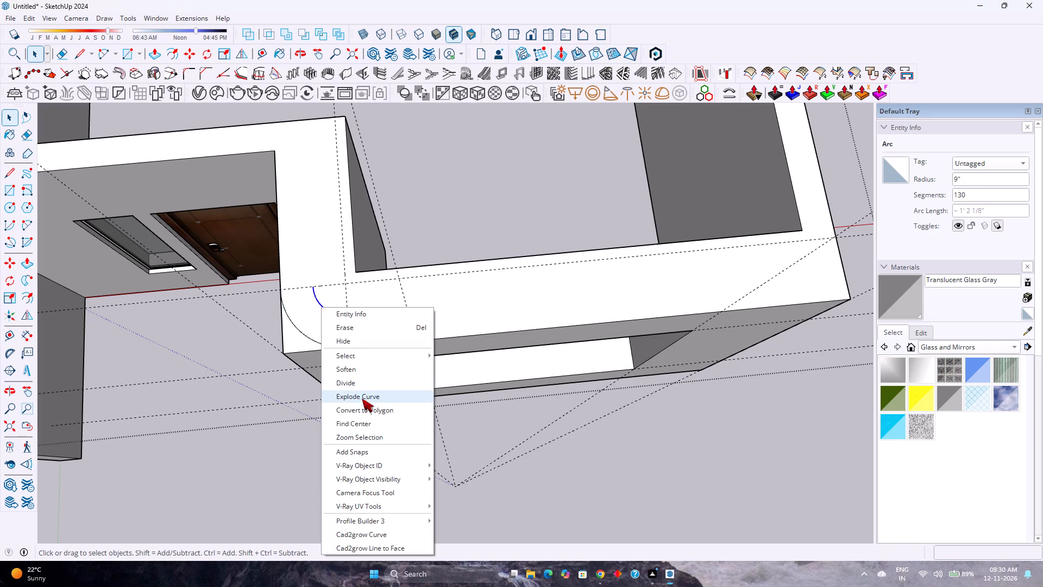
pyautogui.click(594, 480)
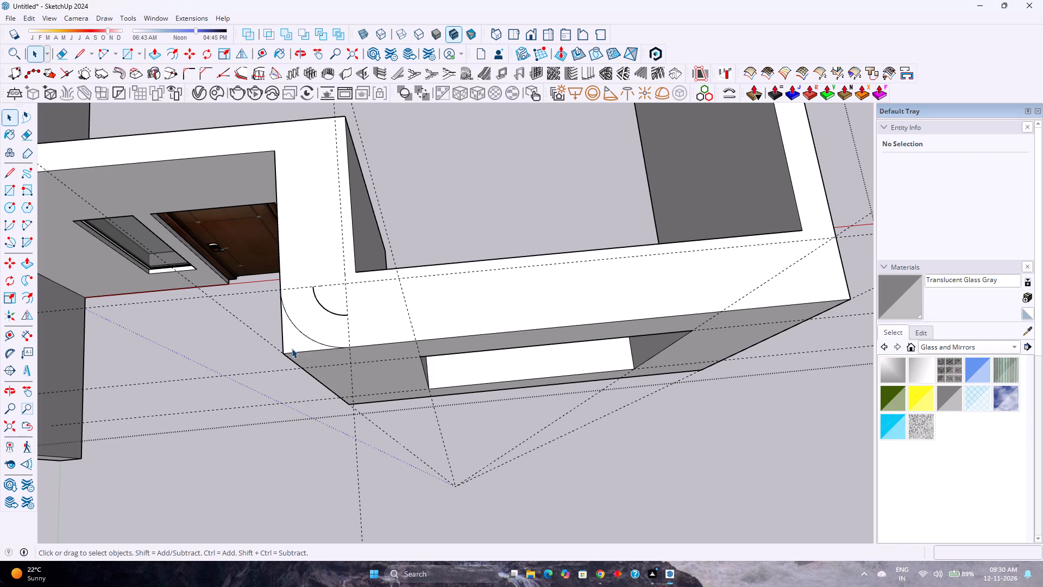
# Push/Pull the small face outside the corner arc down the full 10' wall height to cut away the sharp outer corner.
pyautogui.press('p')
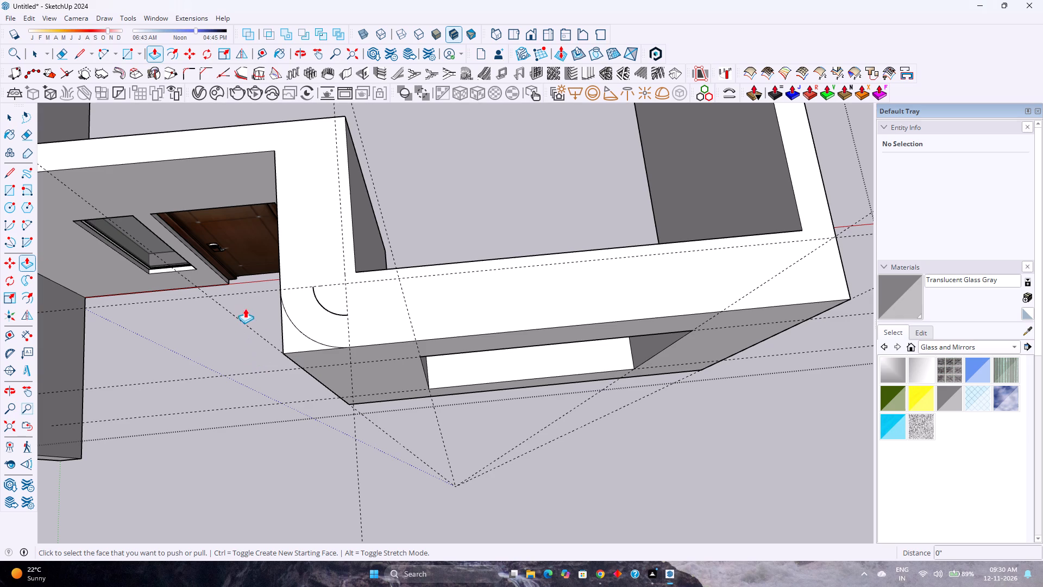
pyautogui.press('space')
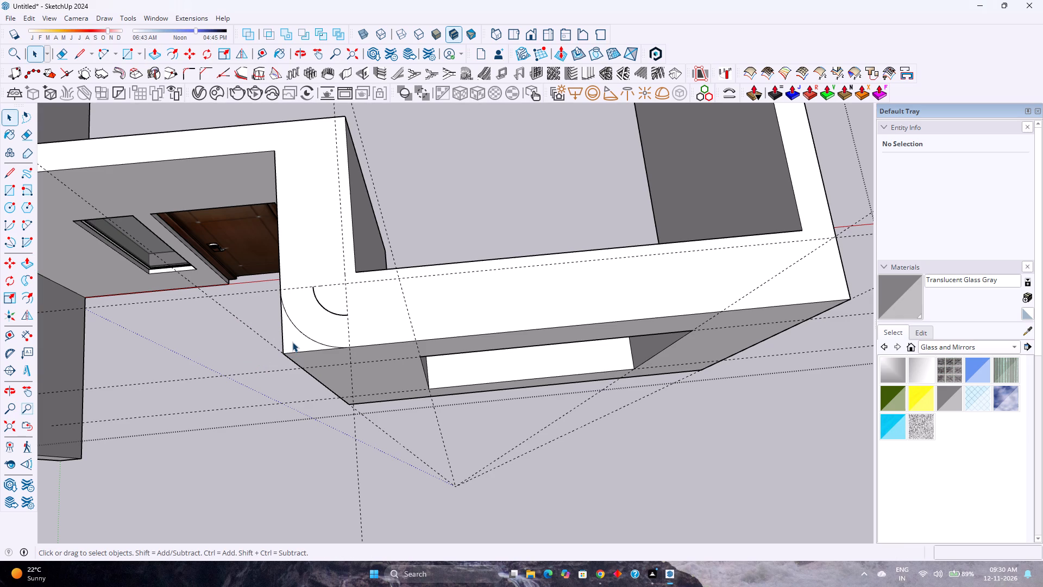
pyautogui.click(292, 342)
pyautogui.click(292, 342)
pyautogui.click(154, 53)
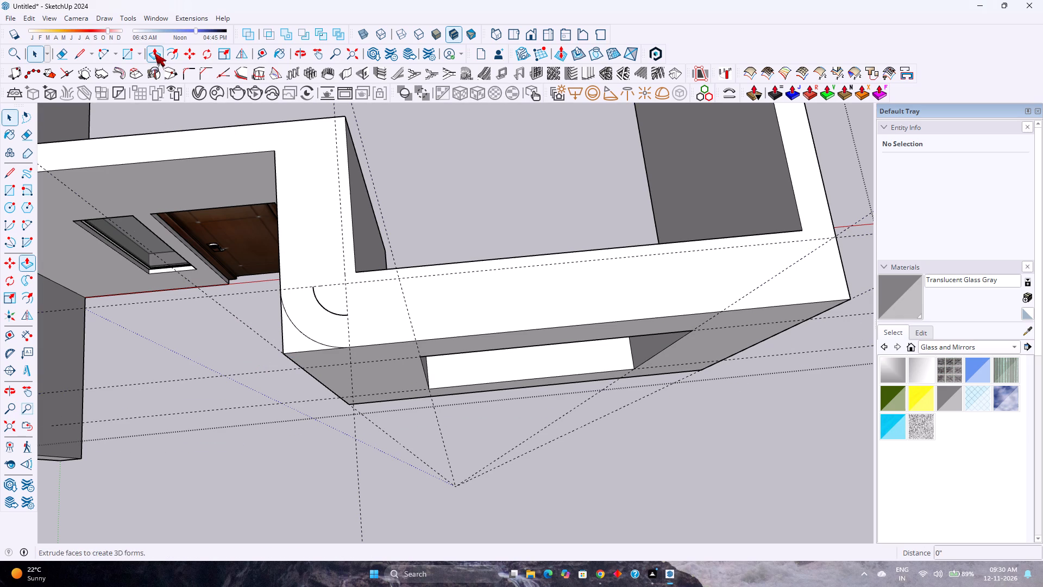
pyautogui.click(295, 346)
pyautogui.moveTo(319, 413); pyautogui.dragTo(407, 251, button='middle')
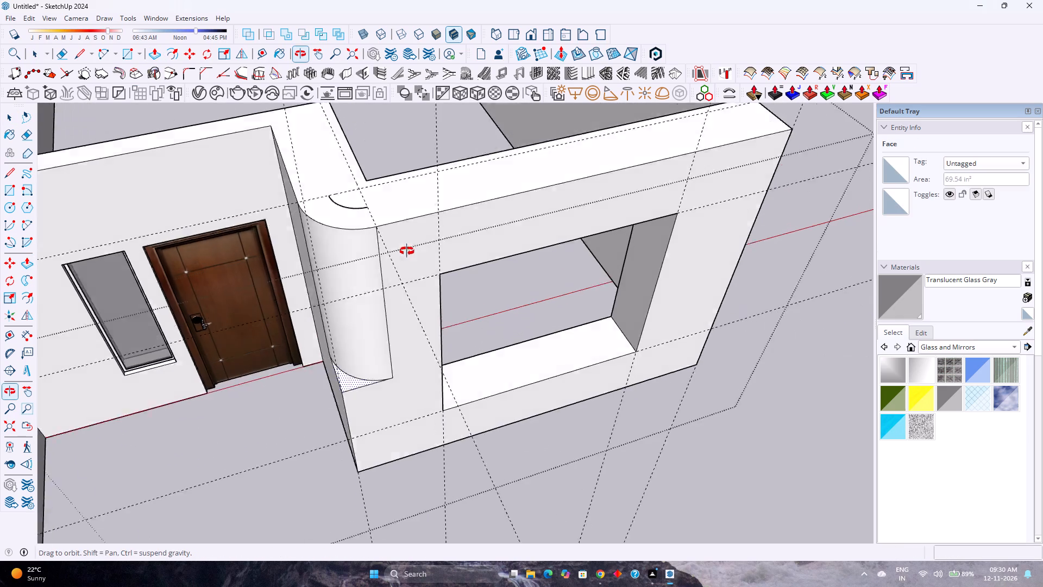
pyautogui.moveTo(407, 251); pyautogui.dragTo(411, 245, button='middle')
pyautogui.click(383, 486)
# Push/Pull the side wall's interior face back toward the outside by 9", and correct that distance to 1'.
pyautogui.scroll(1, 341, 191)
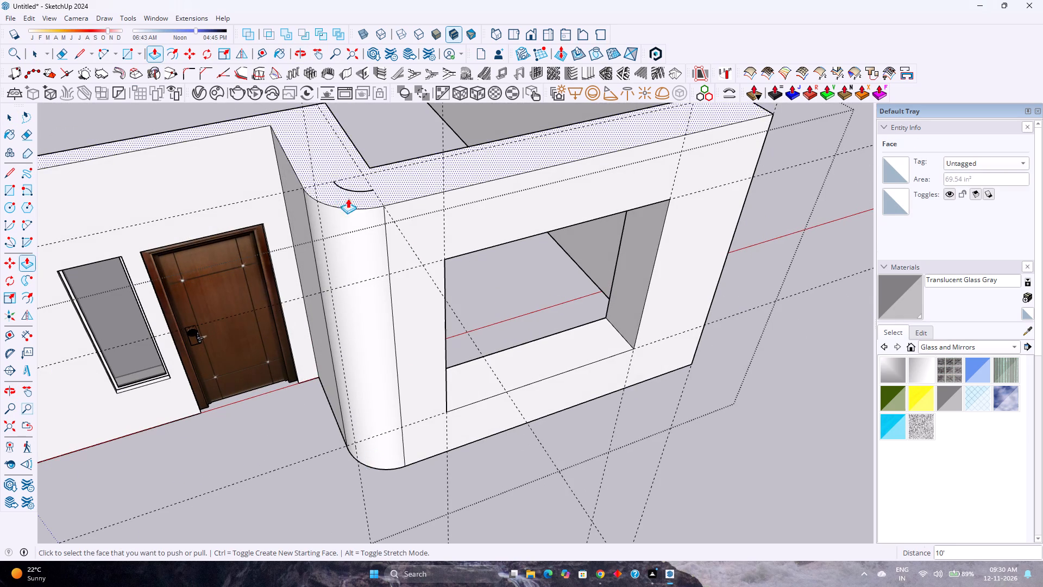
pyautogui.scroll(3, 348, 198)
pyautogui.moveTo(358, 201); pyautogui.dragTo(150, 348, button='middle')
pyautogui.scroll(3, 276, 361)
pyautogui.moveTo(282, 356); pyautogui.dragTo(195, 363, button='middle')
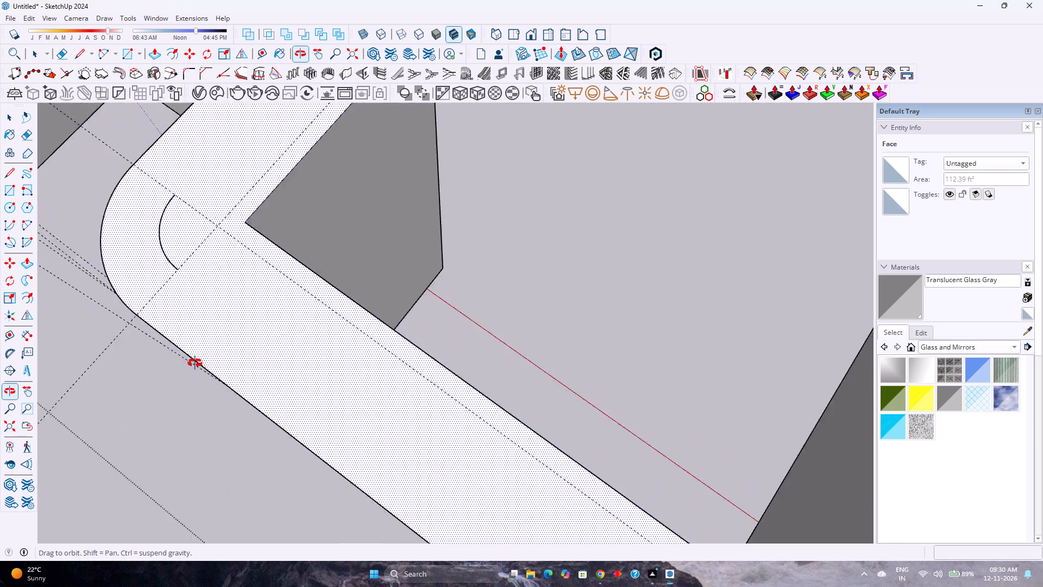
pyautogui.moveTo(195, 363); pyautogui.dragTo(100, 434, button='middle')
pyautogui.scroll(-8, 159, 378)
pyautogui.click(307, 259)
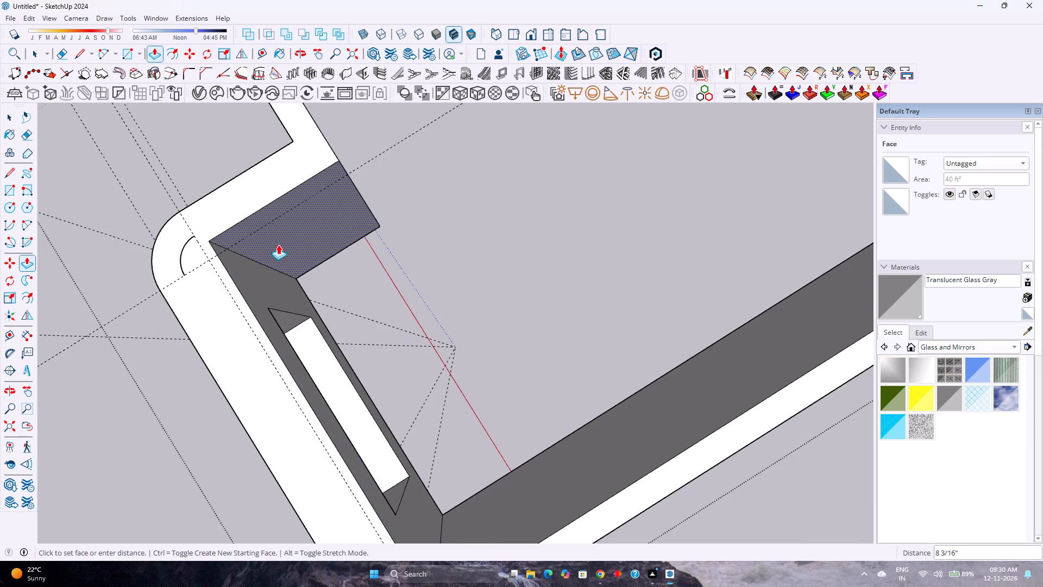
pyautogui.press('9')
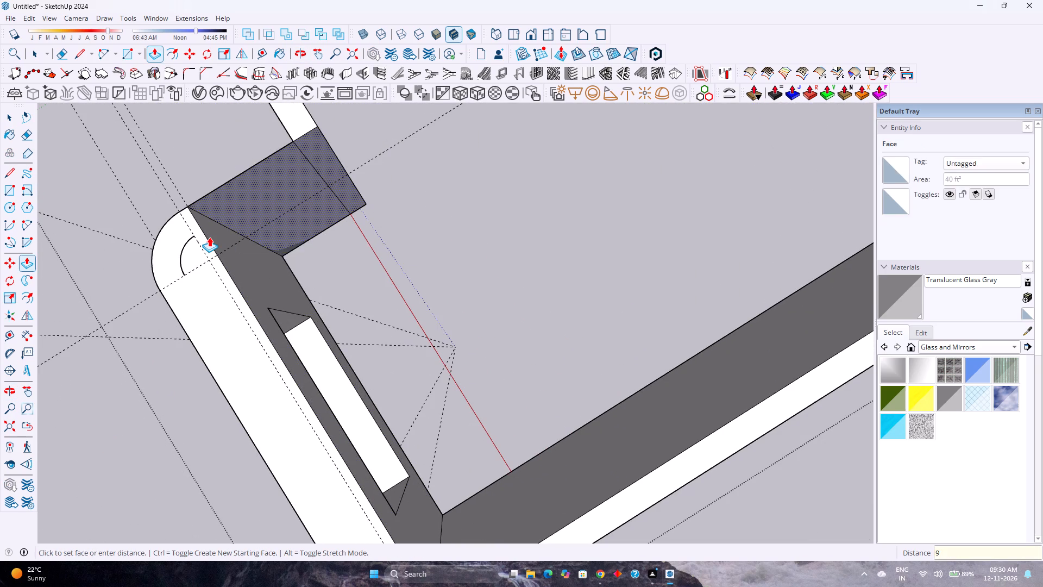
pyautogui.press('Return')
pyautogui.scroll(7, 220, 232)
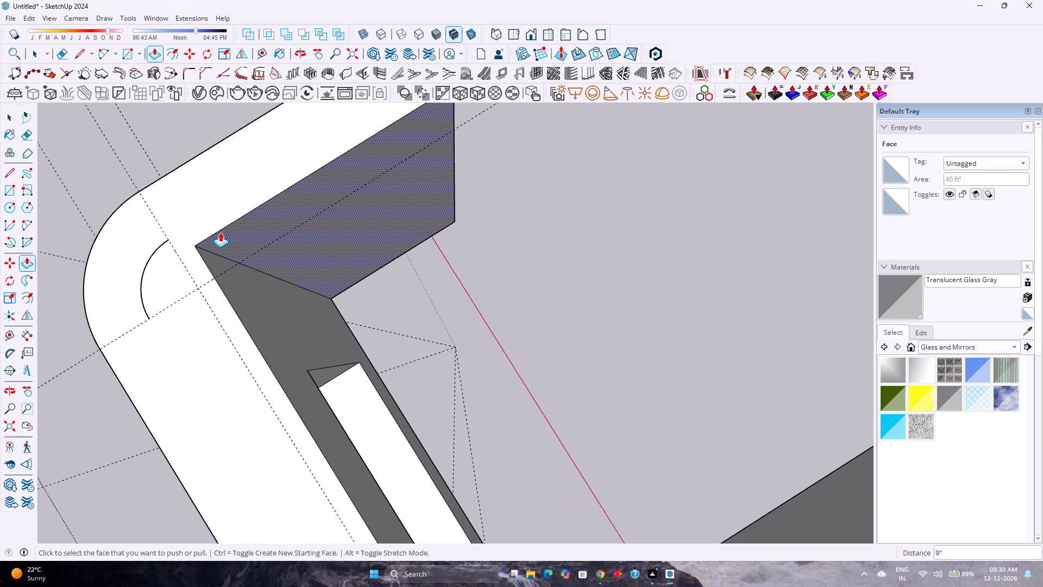
pyautogui.write("1'")
pyautogui.press('Return')
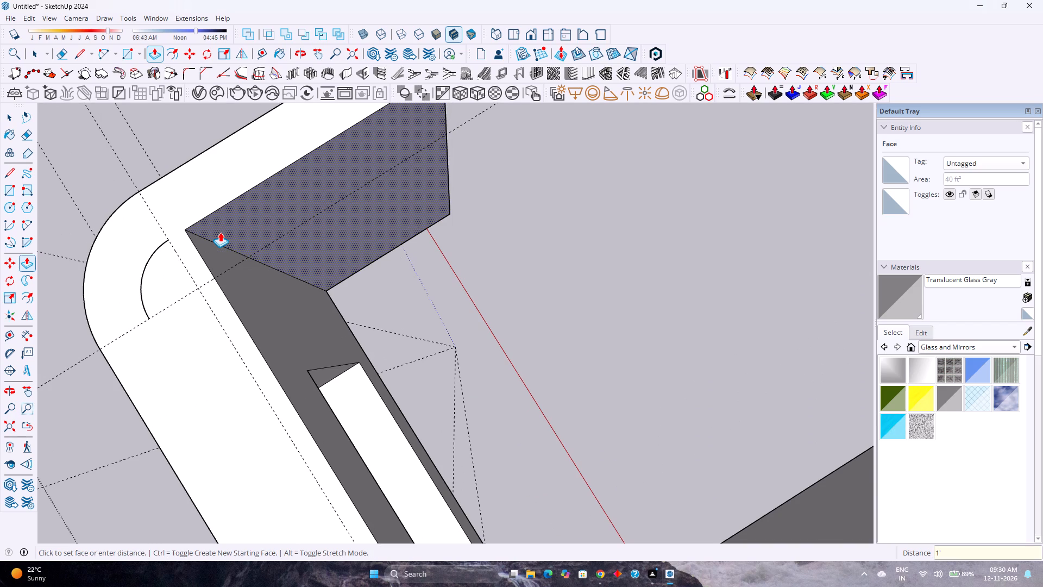
# Repeat the 1' Push/Pull on the front window wall's interior face to thin that wall.
pyautogui.doubleClick(260, 296)
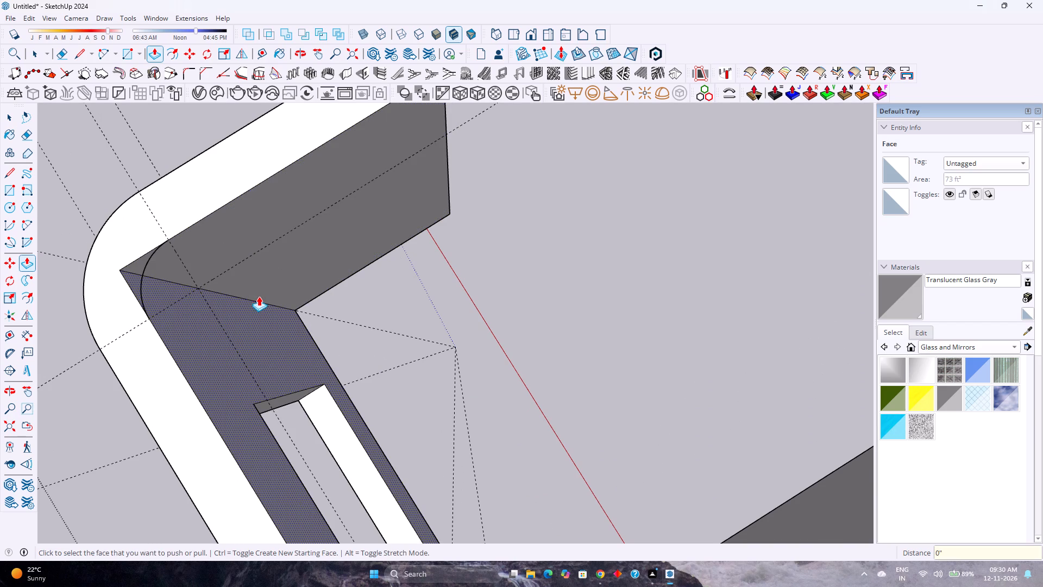
pyautogui.scroll(7, 140, 273)
pyautogui.moveTo(140, 273); pyautogui.dragTo(336, 260, button='middle')
pyautogui.scroll(-3, 336, 259)
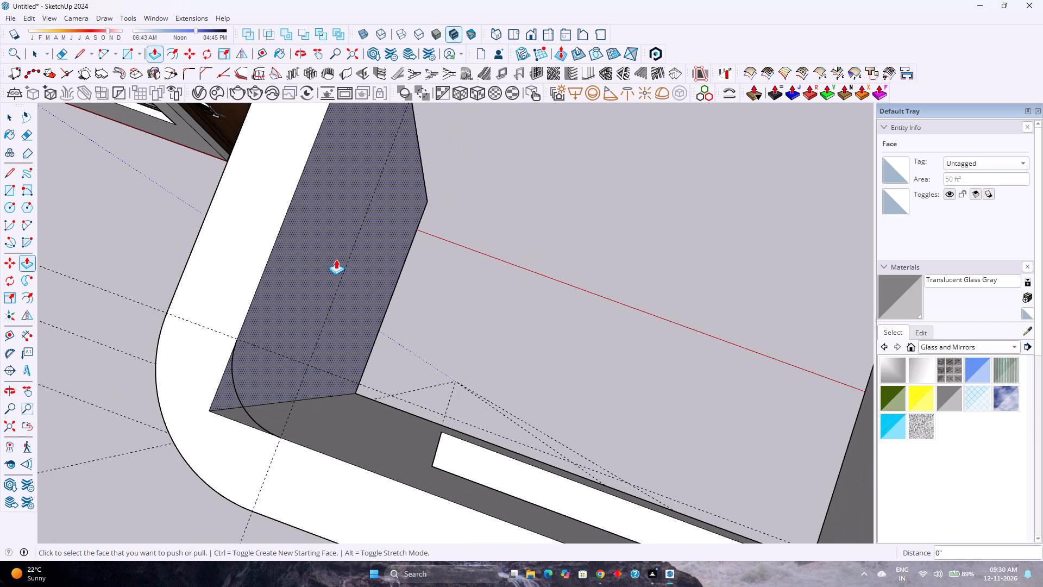
pyautogui.press('space')
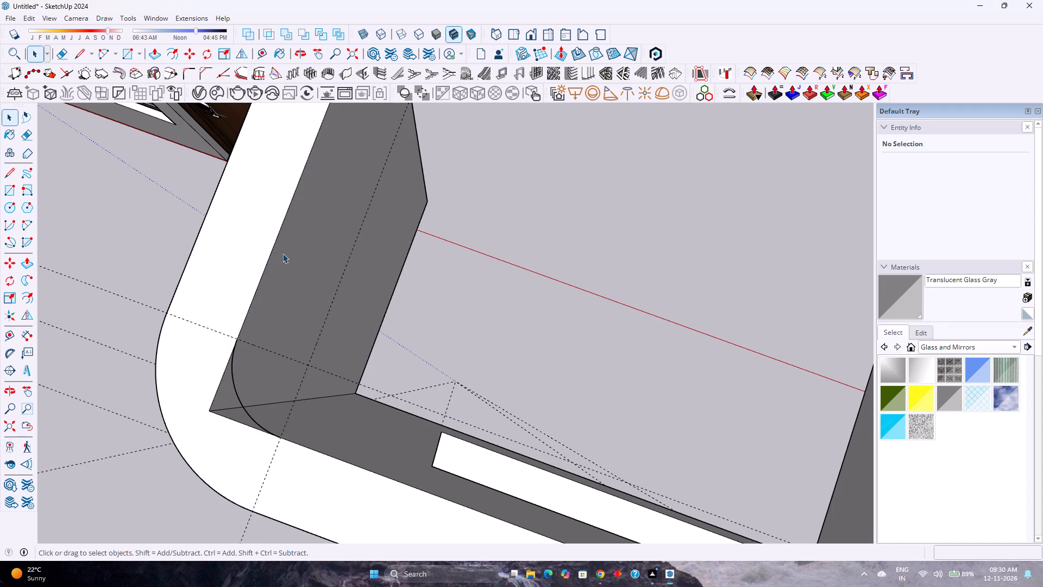
# Draw a 9" line along the side wall's top inner edge, from the inner corner to the end of the inner arc.
pyautogui.click(77, 53)
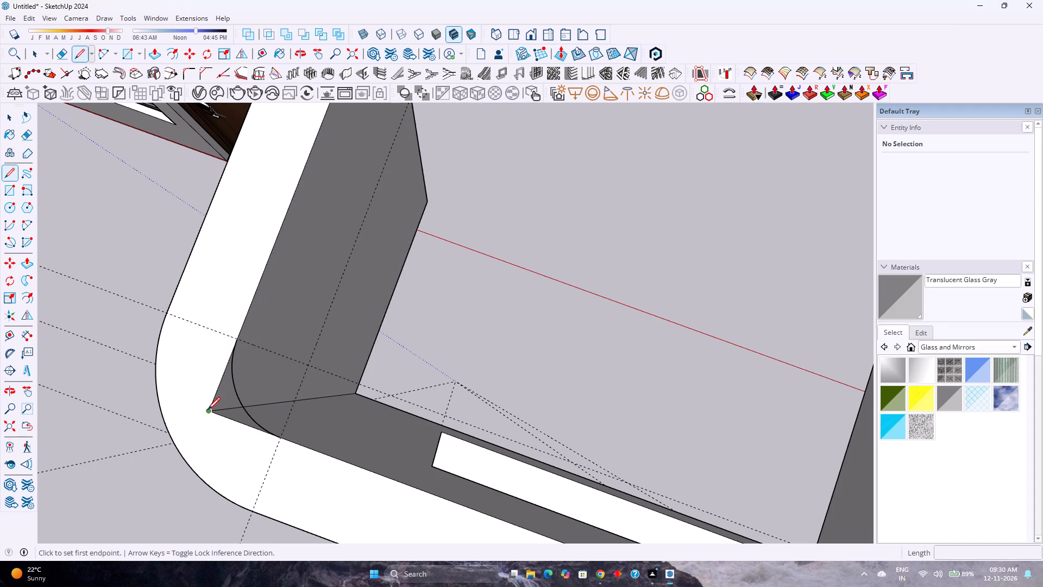
pyautogui.click(209, 410)
pyautogui.click(238, 336)
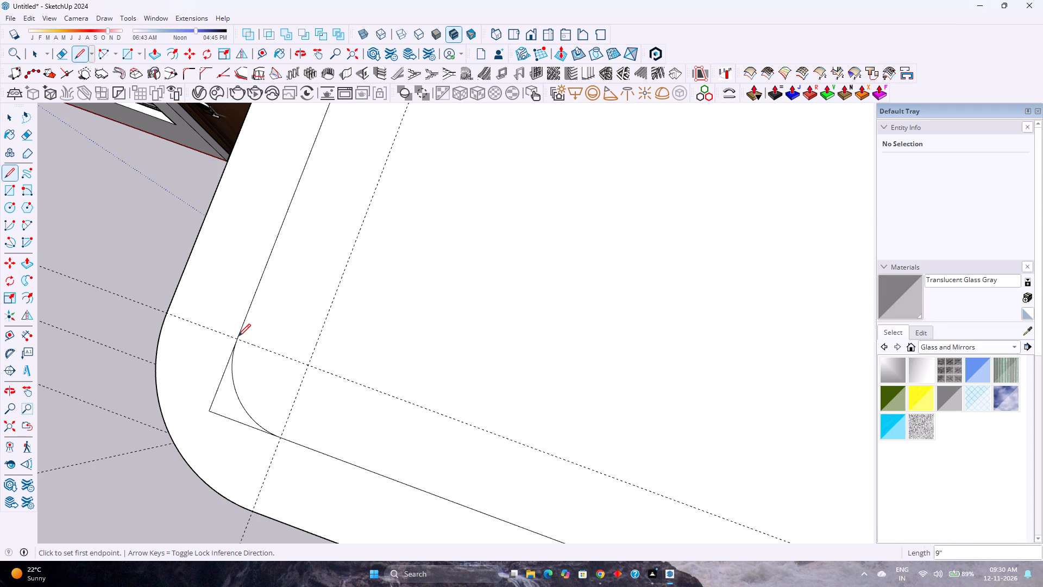
pyautogui.press('space')
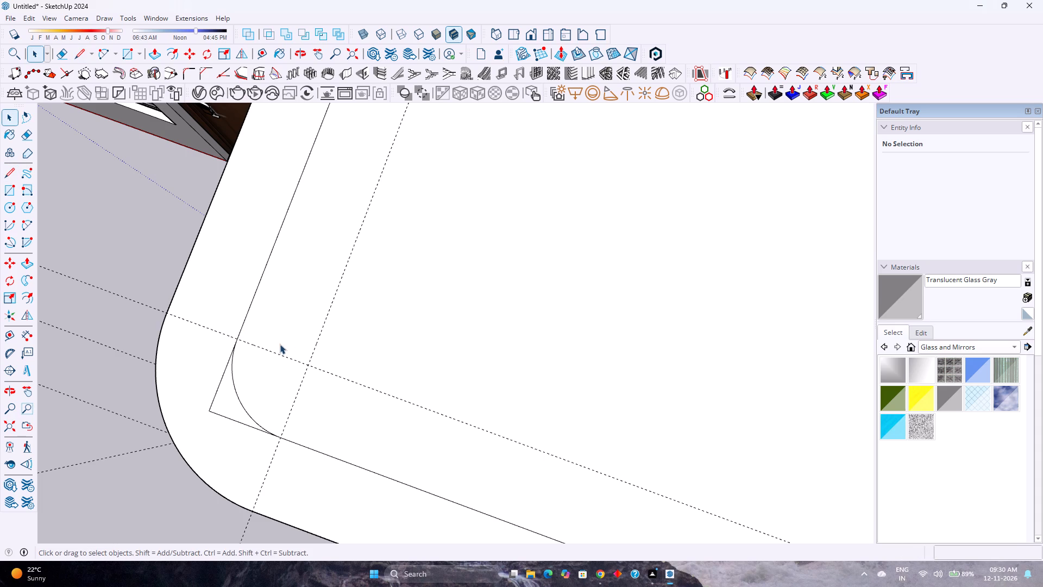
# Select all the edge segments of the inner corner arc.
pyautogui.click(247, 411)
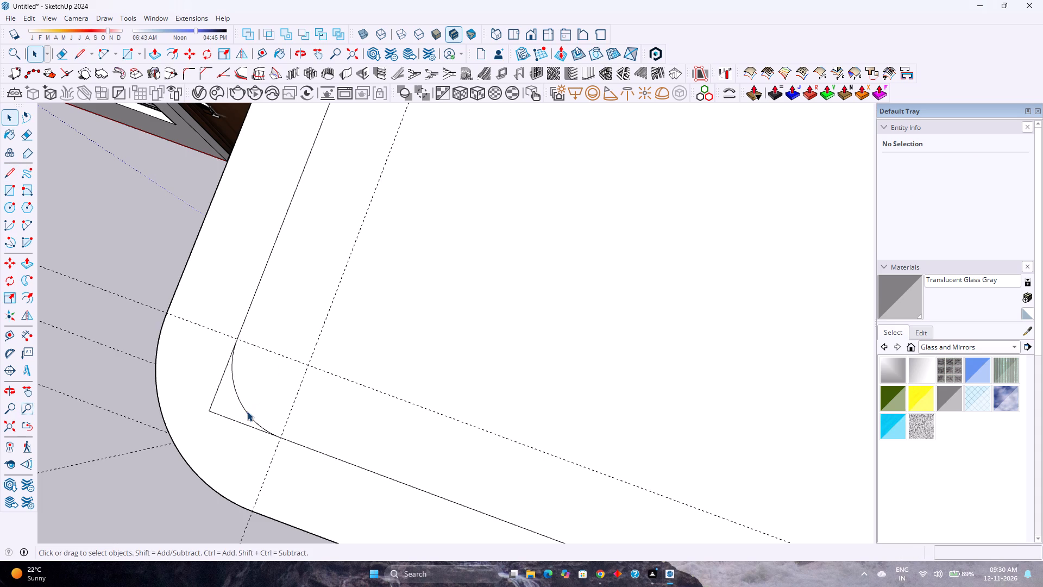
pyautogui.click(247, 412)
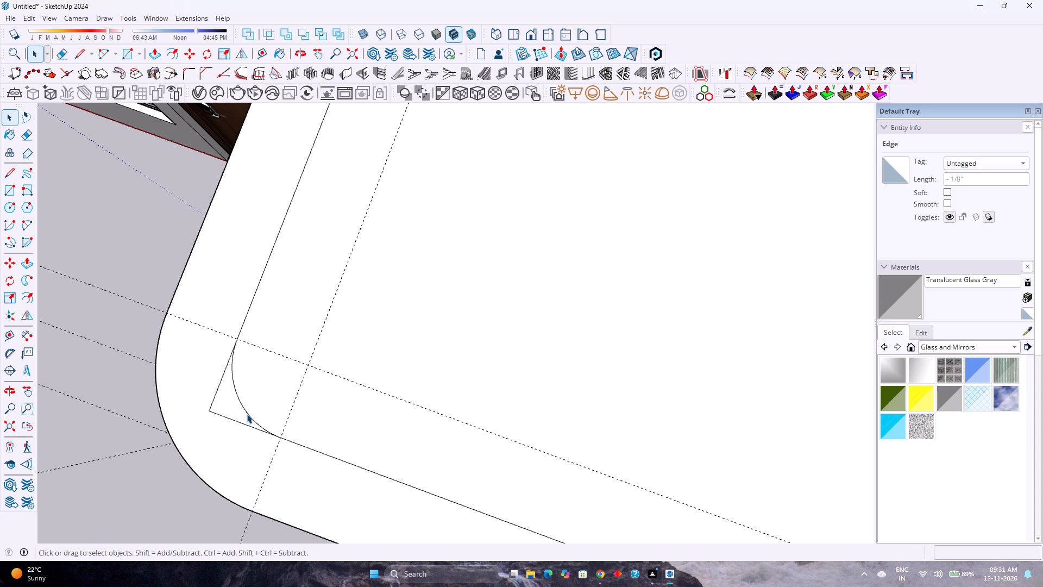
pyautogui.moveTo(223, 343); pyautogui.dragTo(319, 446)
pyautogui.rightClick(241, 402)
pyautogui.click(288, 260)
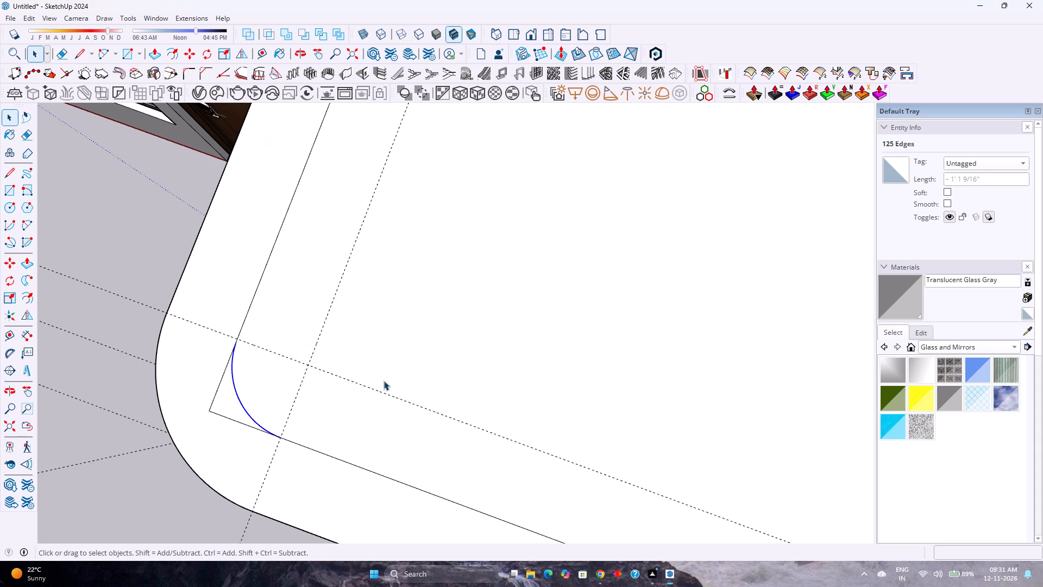
# Delete the large flat face covering the room's open top, inside the inner arc.
pyautogui.click(407, 354)
pyautogui.press('Delete')
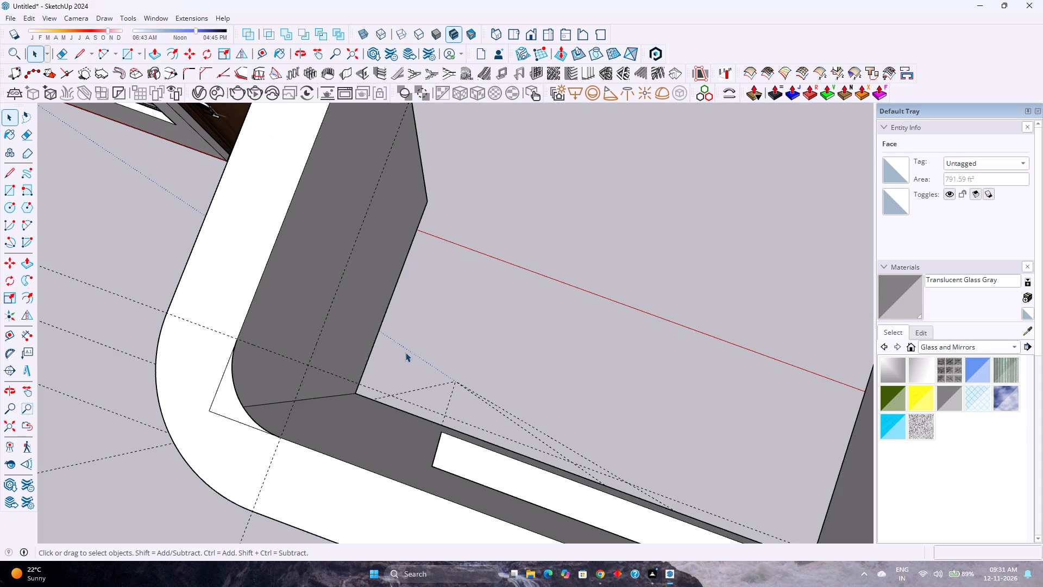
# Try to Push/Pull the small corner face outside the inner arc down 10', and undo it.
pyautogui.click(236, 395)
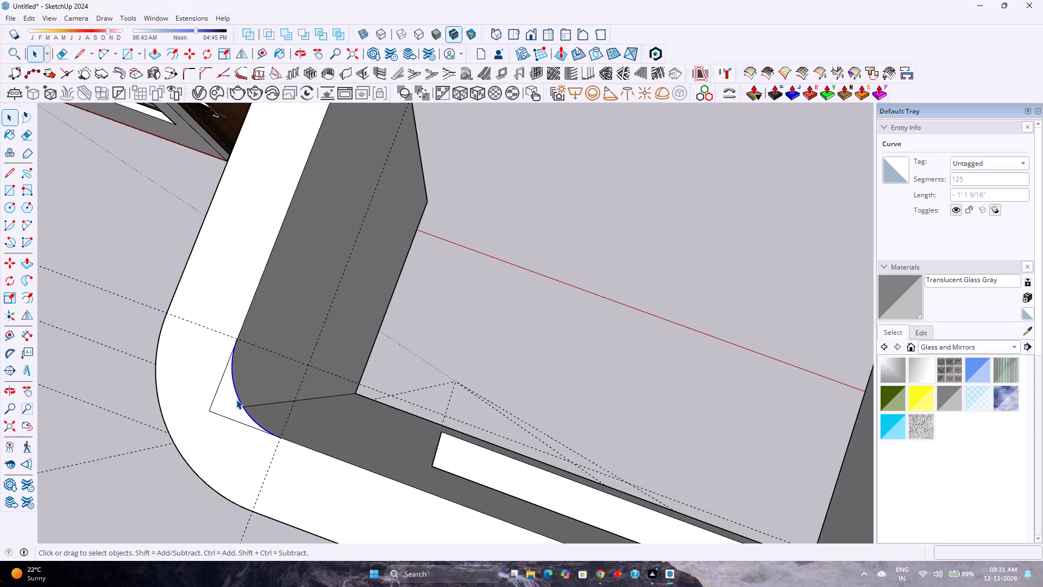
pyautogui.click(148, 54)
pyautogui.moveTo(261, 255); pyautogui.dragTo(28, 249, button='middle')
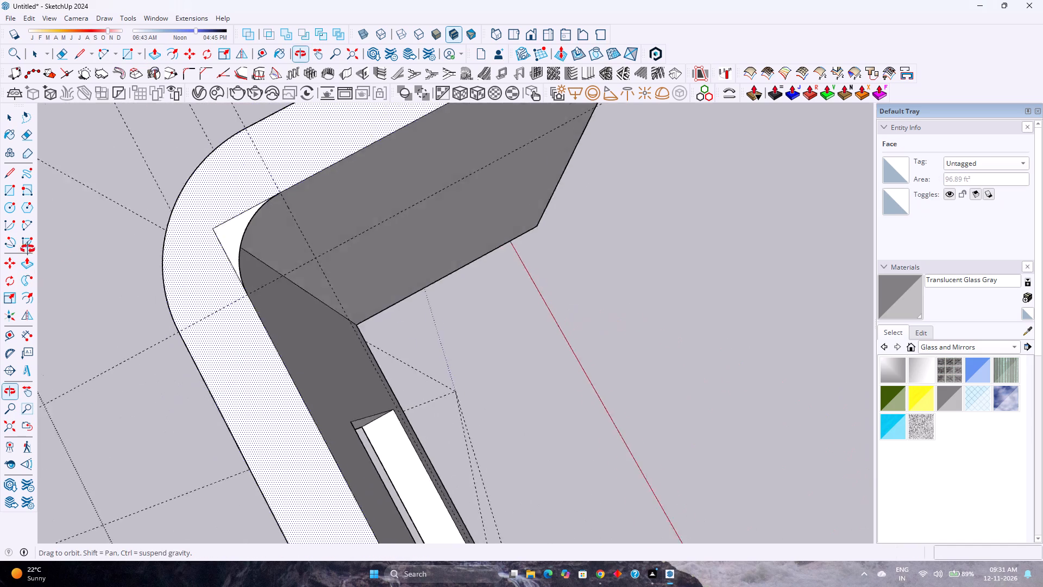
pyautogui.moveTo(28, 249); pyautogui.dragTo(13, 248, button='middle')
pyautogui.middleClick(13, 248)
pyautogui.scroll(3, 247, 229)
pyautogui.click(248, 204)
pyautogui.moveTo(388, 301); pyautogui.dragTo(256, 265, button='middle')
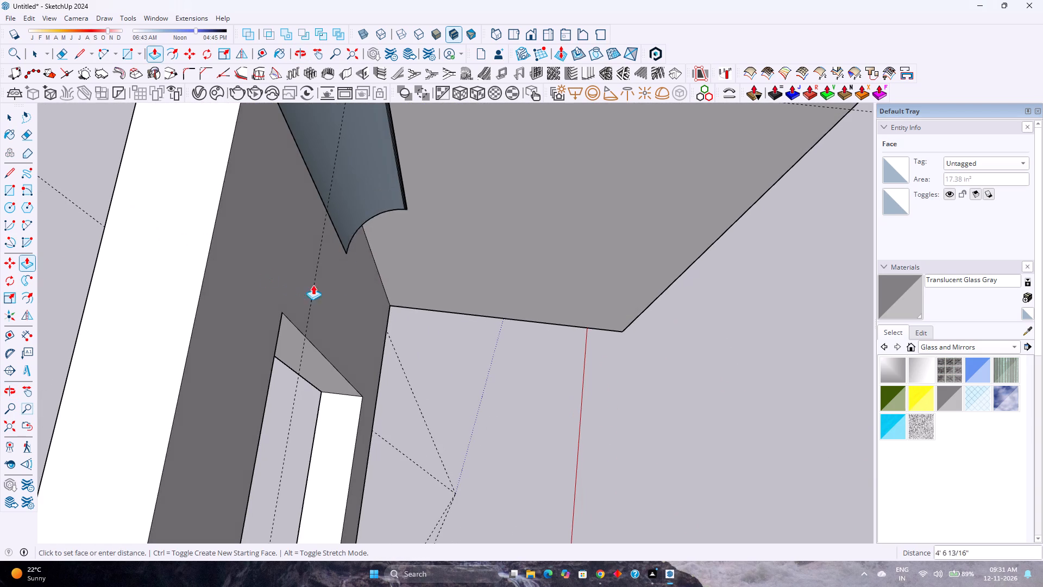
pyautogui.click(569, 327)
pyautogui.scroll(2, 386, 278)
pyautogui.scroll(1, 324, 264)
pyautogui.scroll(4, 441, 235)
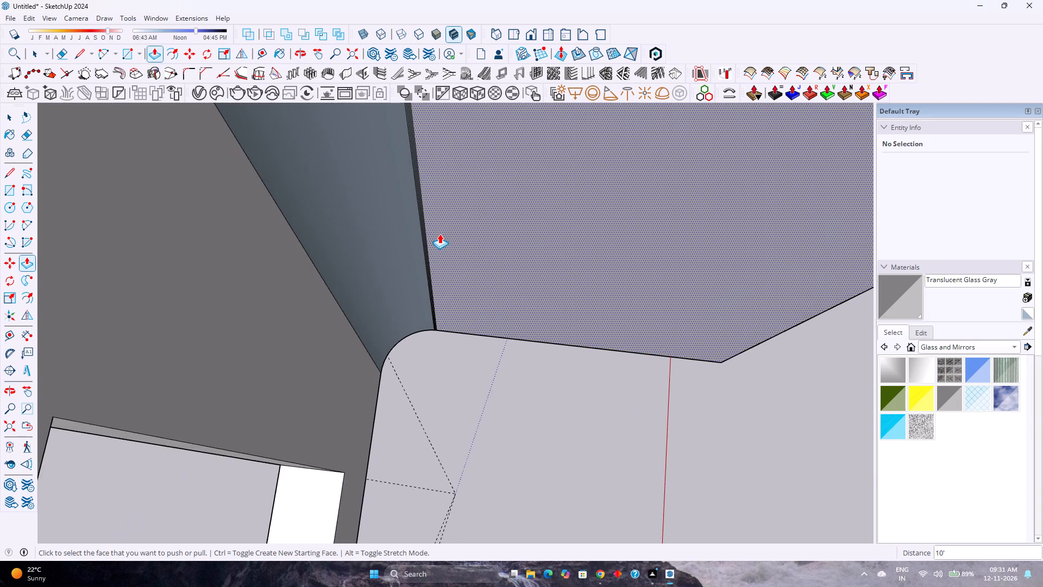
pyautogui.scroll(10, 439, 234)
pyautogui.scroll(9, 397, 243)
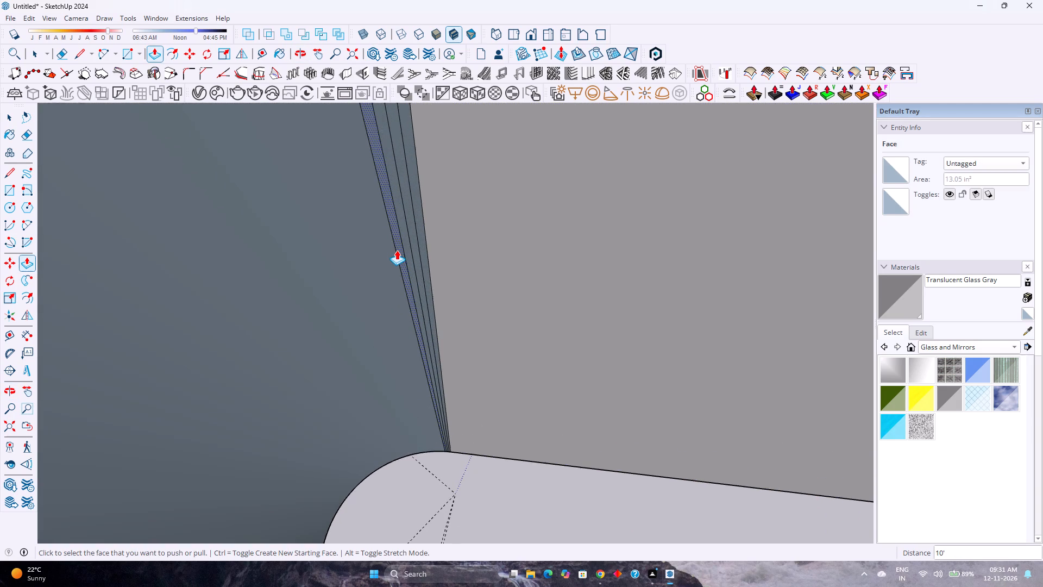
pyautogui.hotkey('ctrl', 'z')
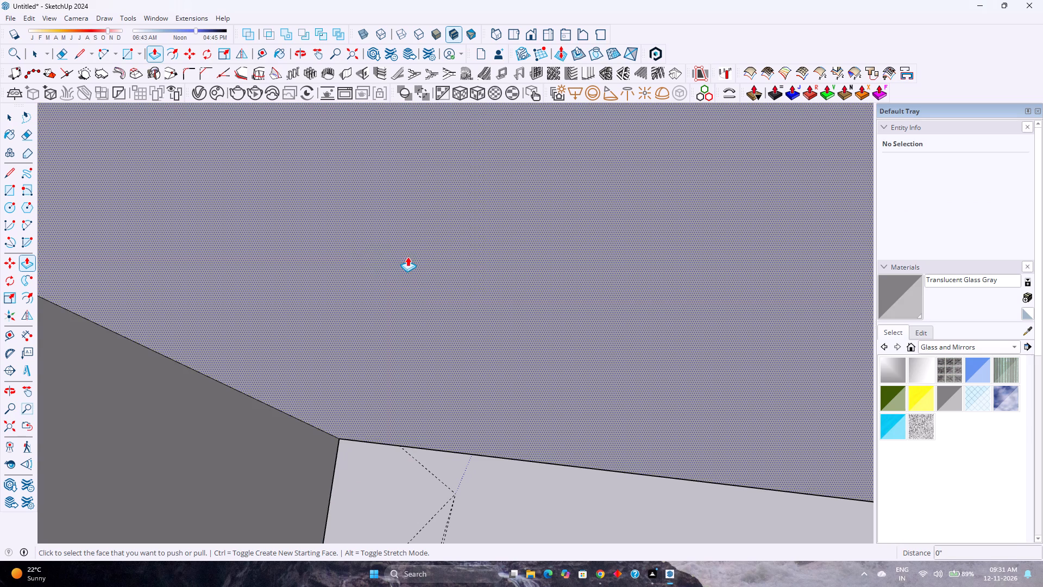
# Weld the inner corner arc and the four short edge segments at its end into one curve.
pyautogui.press('space')
pyautogui.scroll(-4, 429, 351)
pyautogui.keyDown('shift'); pyautogui.moveTo(391, 328); pyautogui.dragTo(457, 488, button='middle'); pyautogui.keyUp('shift')
pyautogui.scroll(-4, 442, 434)
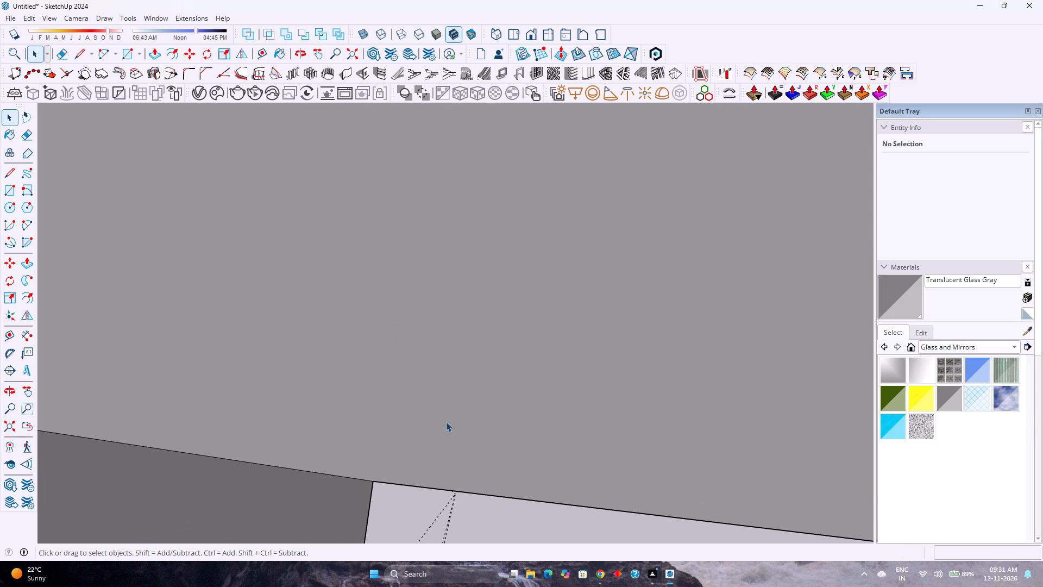
pyautogui.scroll(-20, 446, 422)
pyautogui.scroll(-12, 446, 422)
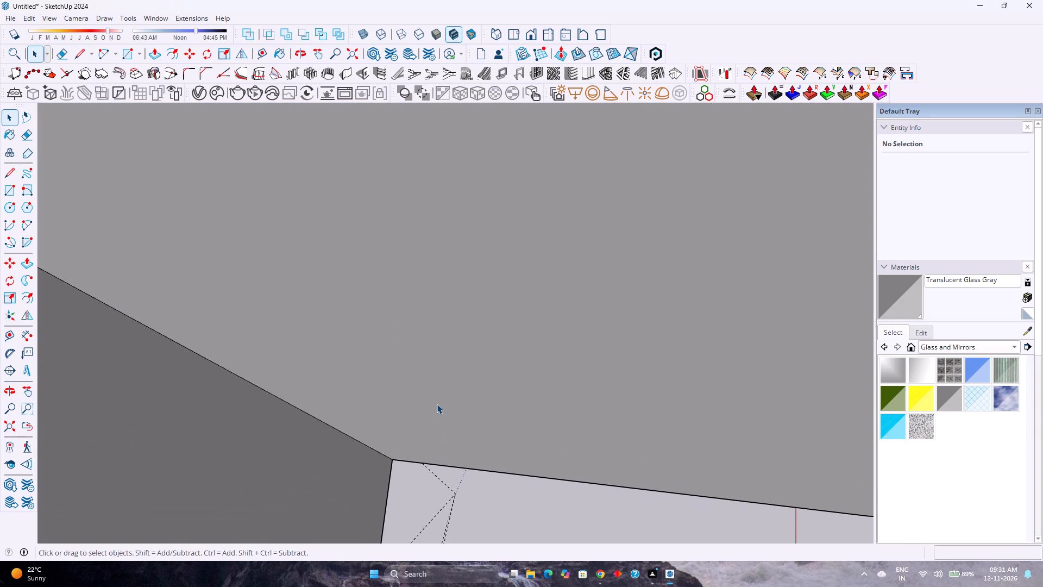
pyautogui.scroll(-13, 437, 404)
pyautogui.scroll(8, 382, 308)
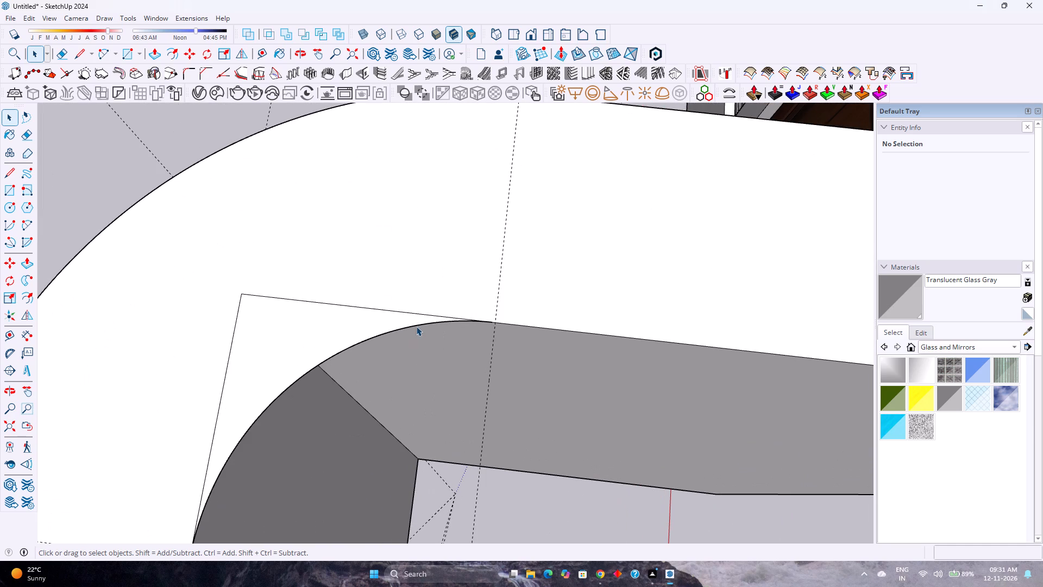
pyautogui.click(416, 326)
pyautogui.scroll(17, 467, 330)
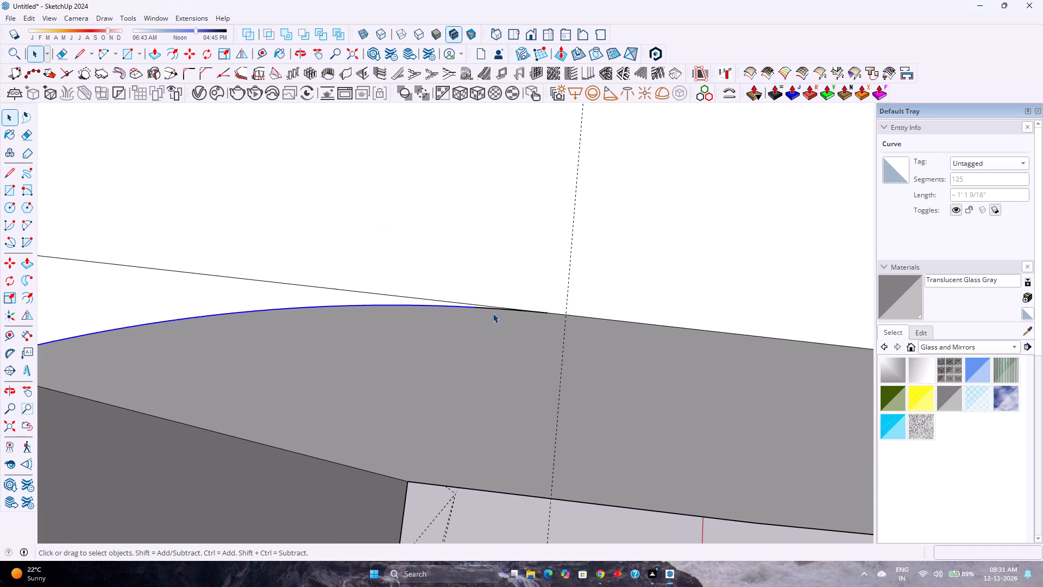
pyautogui.scroll(10, 493, 313)
pyautogui.keyDown('ctrl'); pyautogui.click(477, 307); pyautogui.keyUp('ctrl')
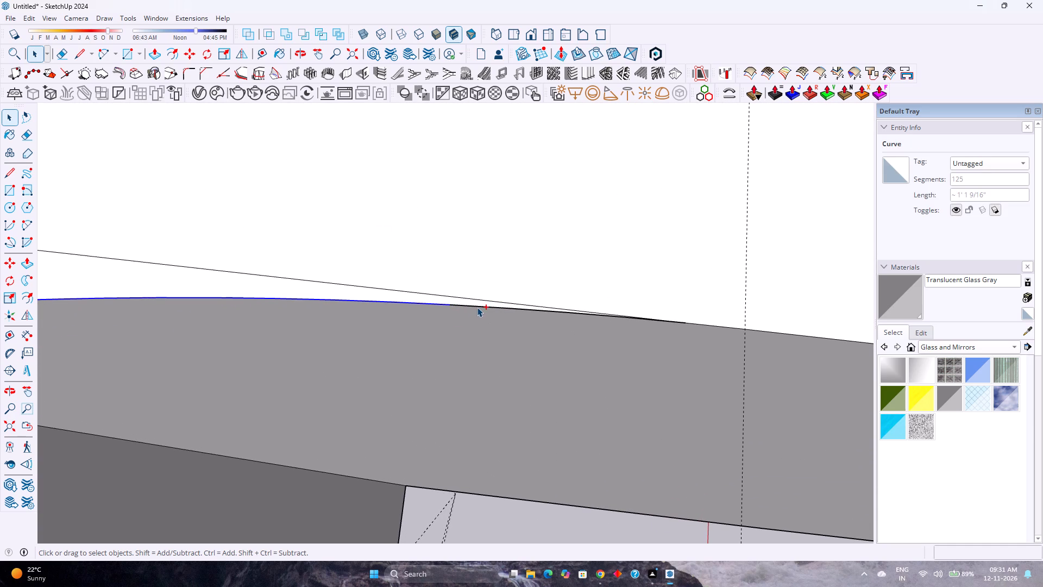
pyautogui.keyDown('ctrl'); pyautogui.click(523, 310); pyautogui.keyUp('ctrl')
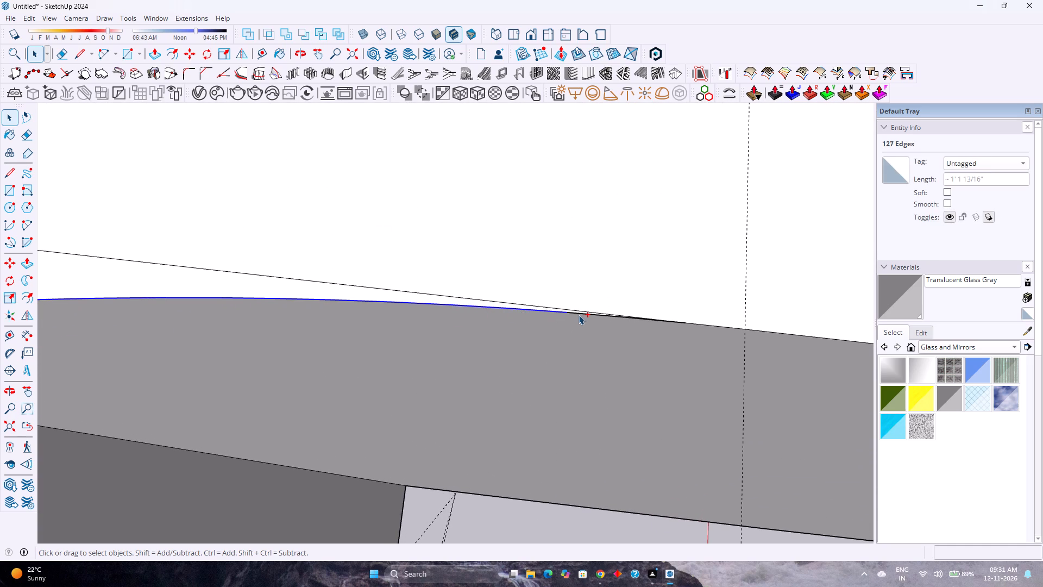
pyautogui.keyDown('ctrl'); pyautogui.click(579, 315); pyautogui.keyUp('ctrl')
pyautogui.keyDown('ctrl'); pyautogui.scroll(17, 640, 319); pyautogui.keyUp('ctrl')
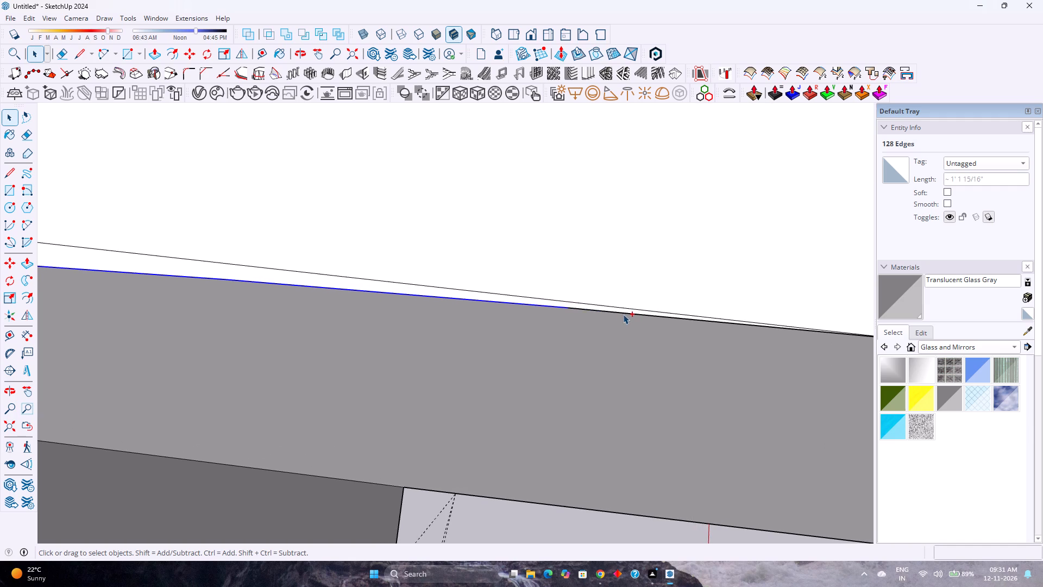
pyautogui.keyDown('ctrl'); pyautogui.click(621, 313); pyautogui.keyUp('ctrl')
pyautogui.keyDown('ctrl'); pyautogui.rightClick(621, 313); pyautogui.keyUp('ctrl')
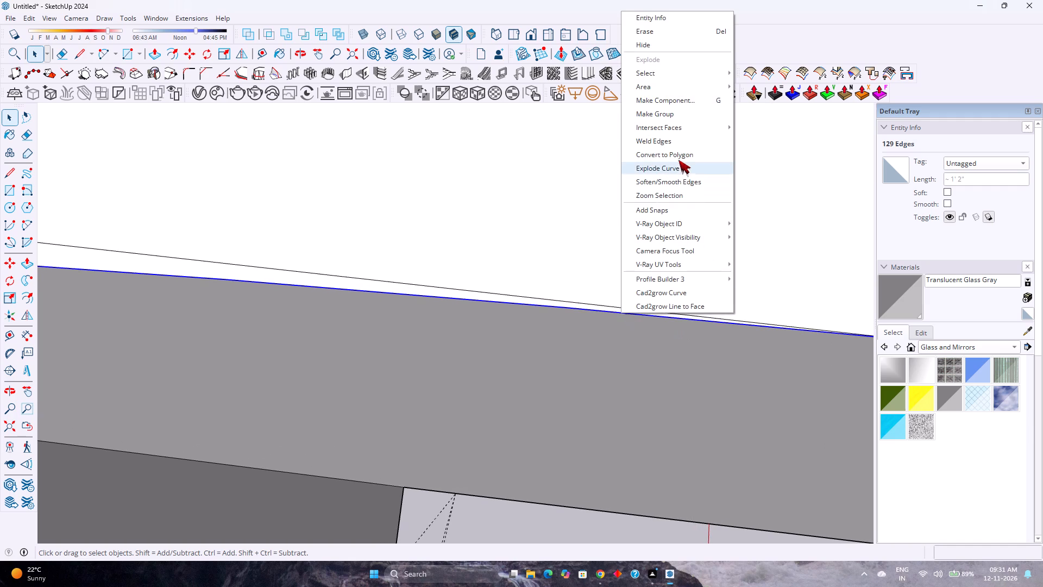
pyautogui.click(678, 143)
# Push the small corner face outside the inner arc down 10' to the wall's bottom corner.
pyautogui.scroll(-11, 589, 279)
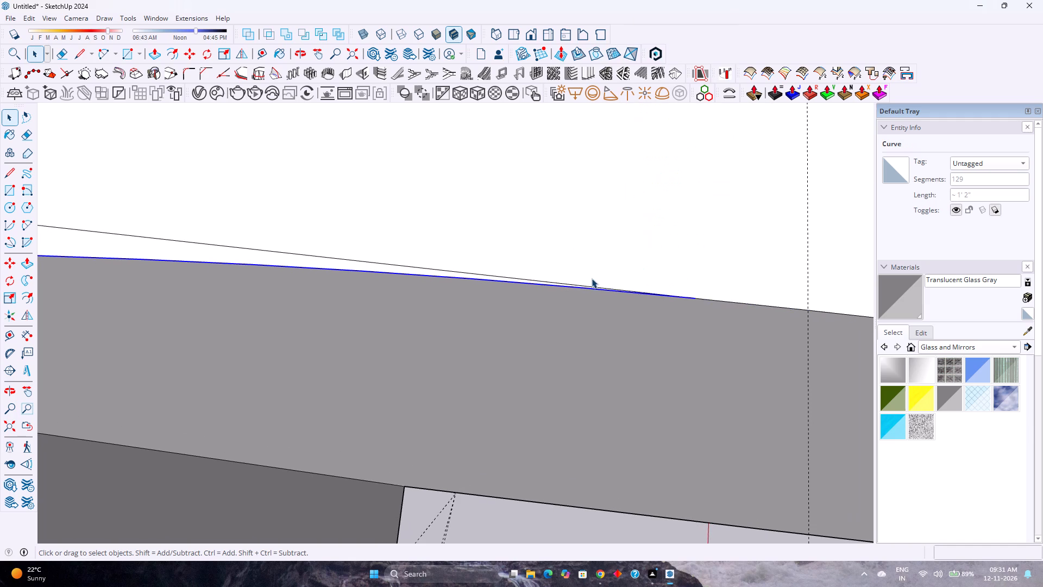
pyautogui.scroll(-19, 592, 278)
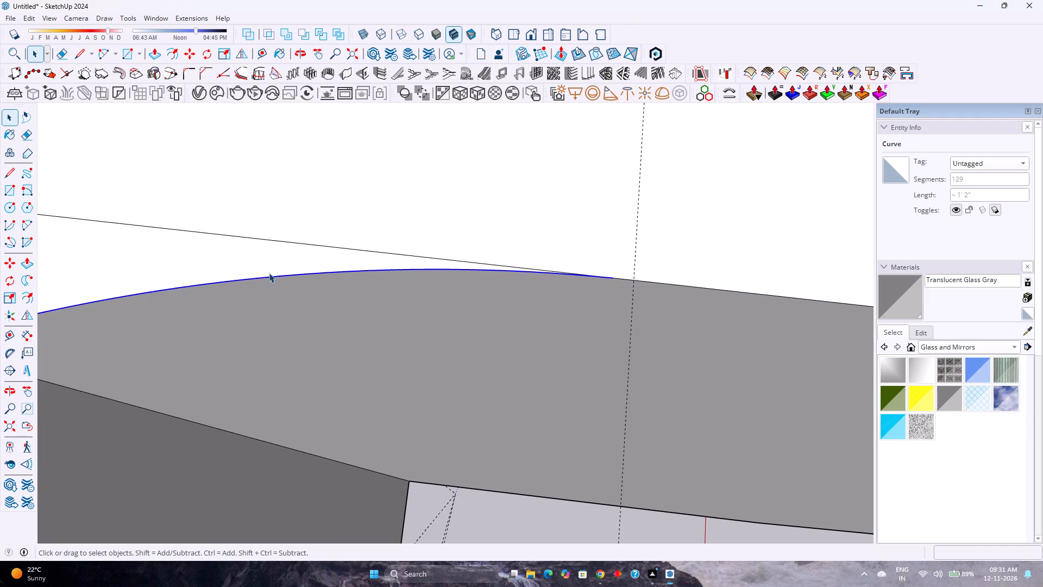
pyautogui.click(269, 273)
pyautogui.scroll(-4, 485, 341)
pyautogui.scroll(-4, 534, 376)
pyautogui.scroll(1, 534, 376)
pyautogui.scroll(-12, 539, 379)
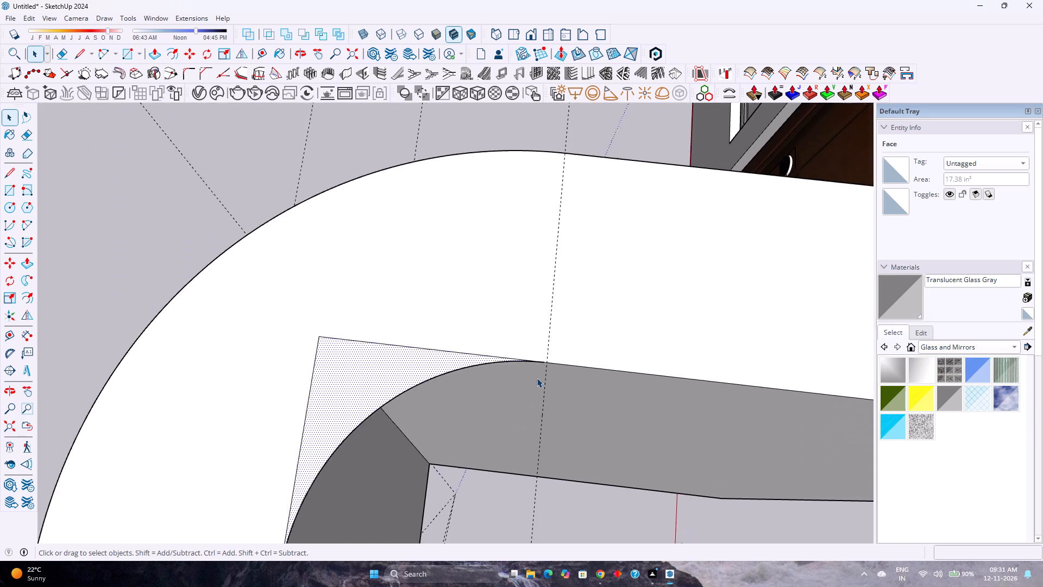
pyautogui.scroll(-6, 537, 378)
pyautogui.moveTo(529, 411); pyautogui.dragTo(419, 312, button='middle')
pyautogui.press('p')
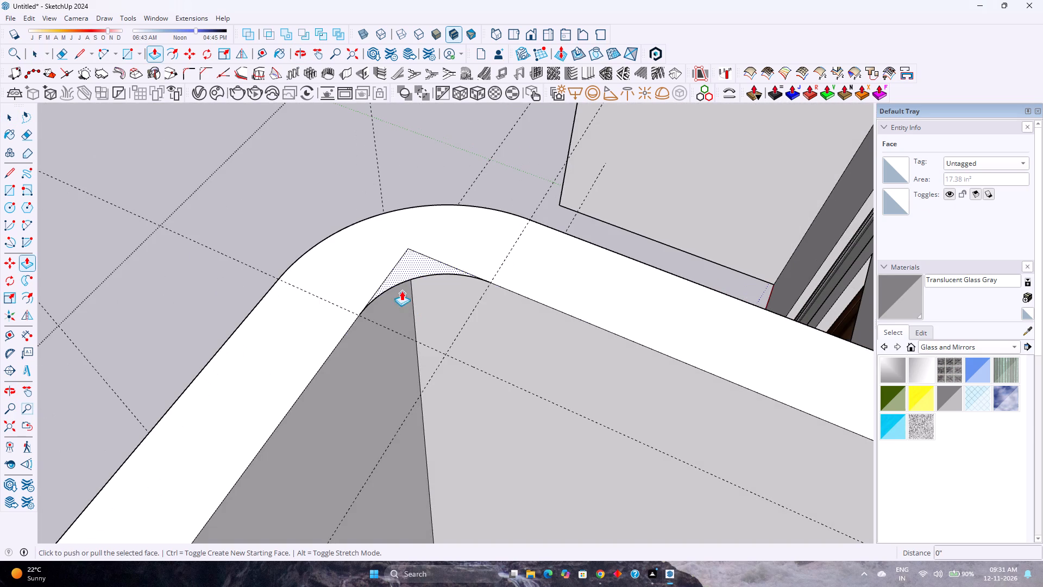
pyautogui.click(416, 266)
pyautogui.scroll(-7, 457, 357)
pyautogui.keyDown('shift'); pyautogui.moveTo(465, 392); pyautogui.dragTo(426, 255, button='middle'); pyautogui.keyUp('shift')
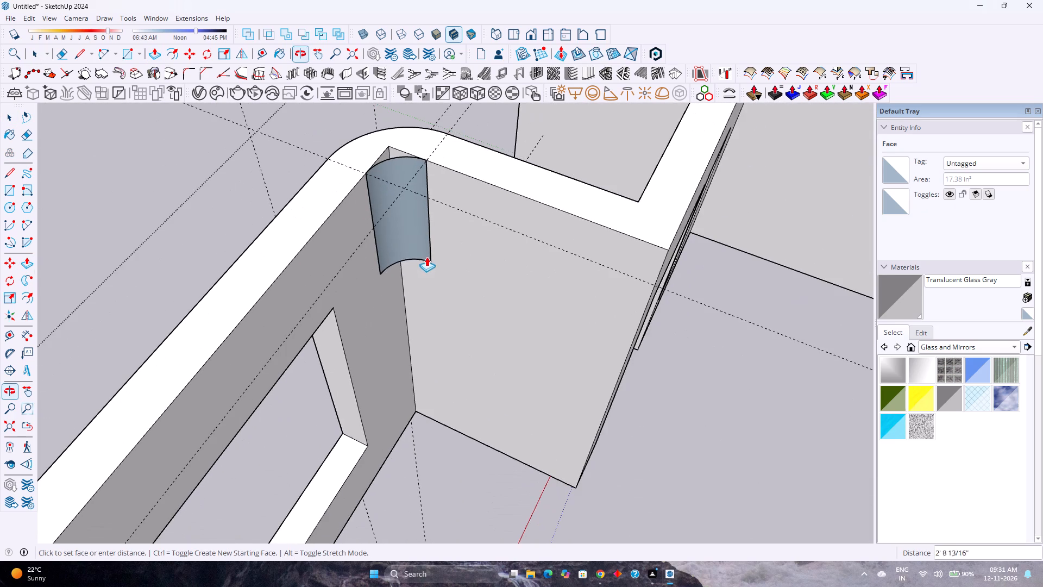
pyautogui.click(572, 490)
# Draw a 9" line along the wall's top inner edge from the inner arc's end to the corner, closing the corner top.
pyautogui.scroll(3, 457, 269)
pyautogui.keyDown('shift'); pyautogui.moveTo(455, 263); pyautogui.dragTo(518, 444, button='middle'); pyautogui.keyUp('shift')
pyautogui.press('l')
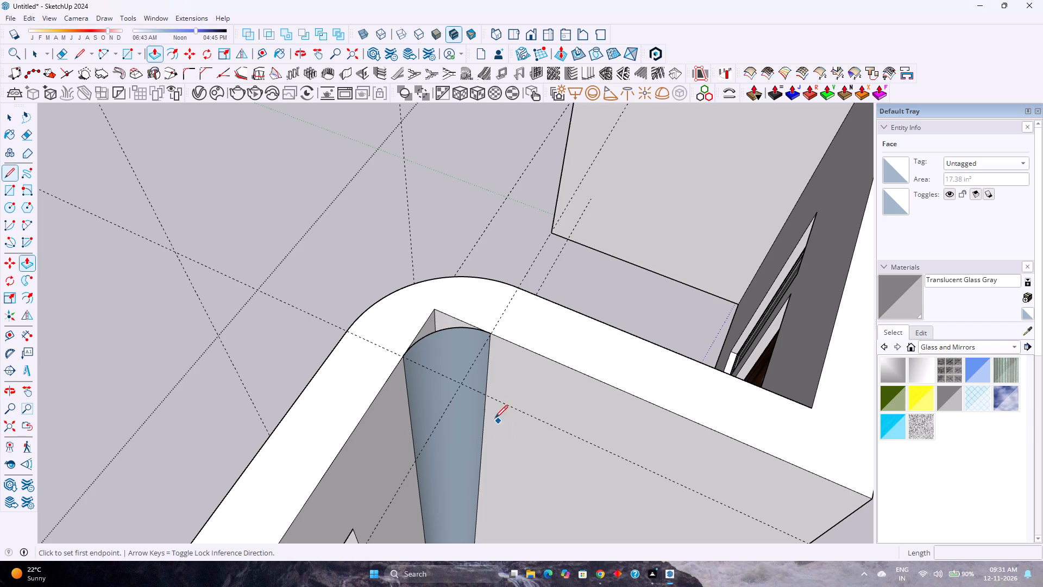
pyautogui.click(403, 360)
pyautogui.click(432, 309)
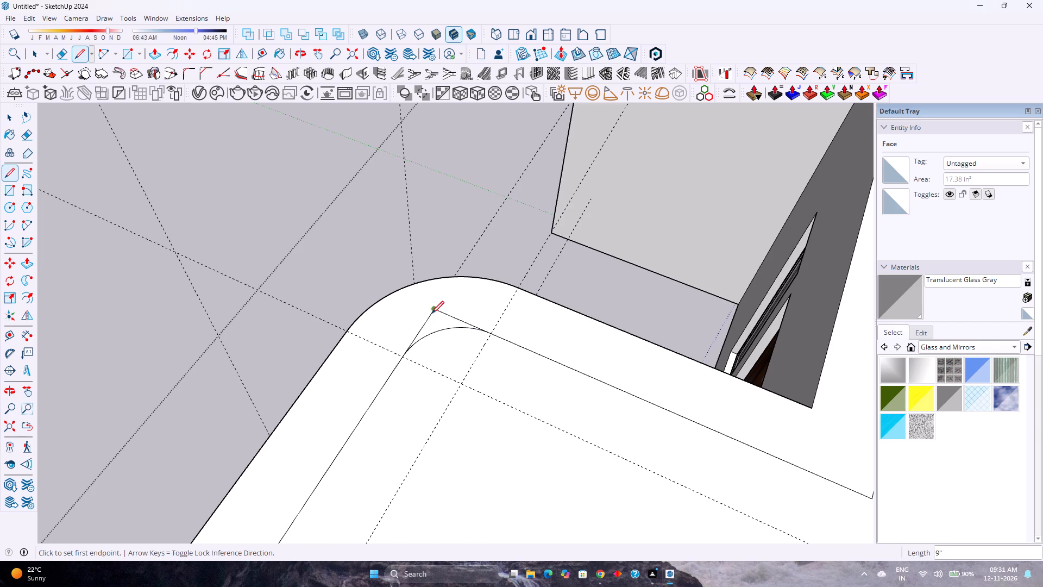
# Delete the large flat face covering the room's open top.
pyautogui.press('space')
pyautogui.click(460, 445)
pyautogui.press('Delete')
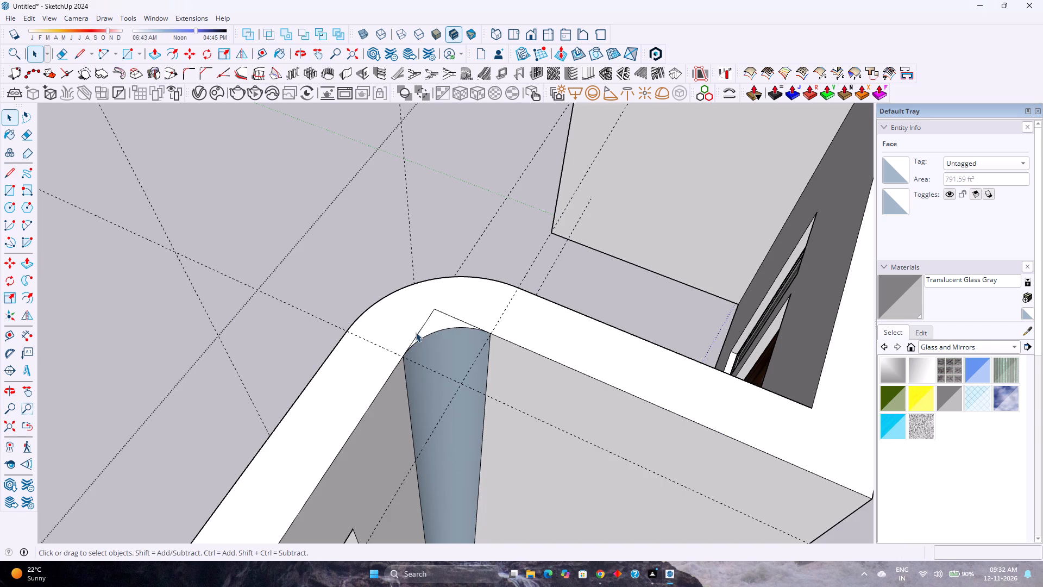
# Reverse the faces of the curved inner corner surface.
pyautogui.click(437, 350)
pyautogui.rightClick(437, 350)
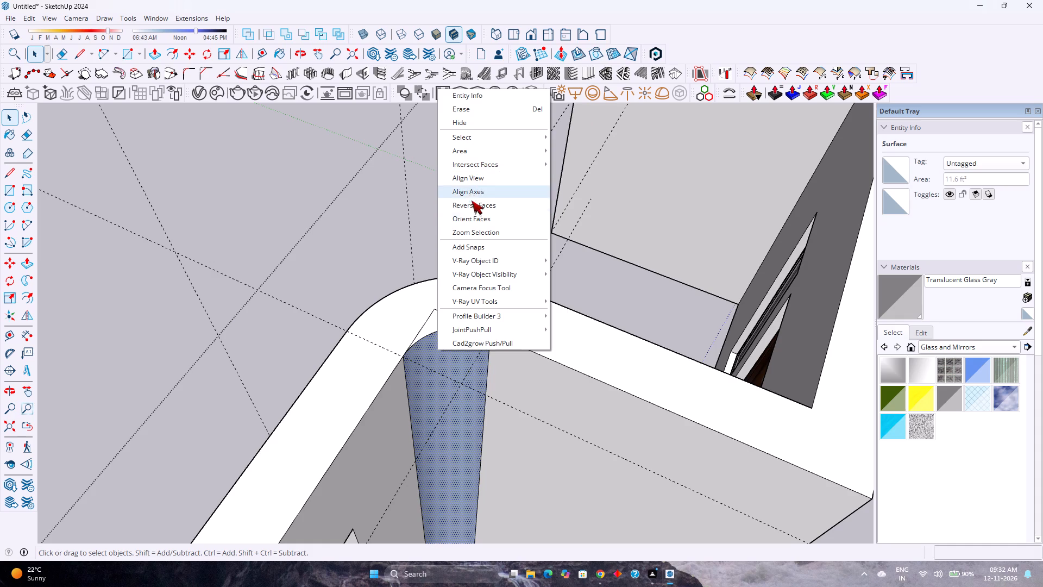
pyautogui.click(478, 202)
# Delete the two leftover straight corner edges outside the inner arc on the wall's top face.
pyautogui.scroll(-6, 434, 328)
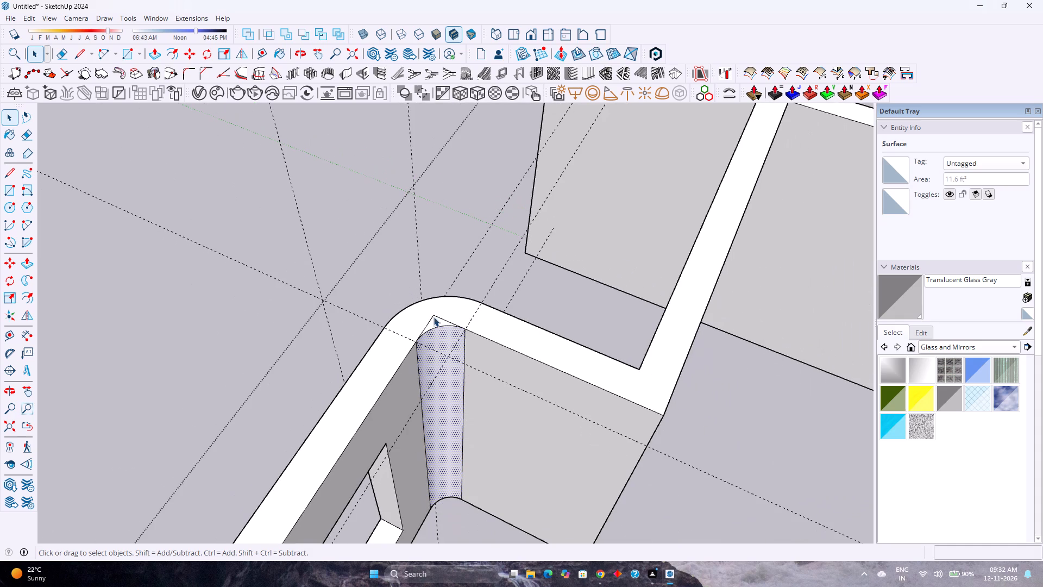
pyautogui.click(435, 315)
pyautogui.click(429, 318)
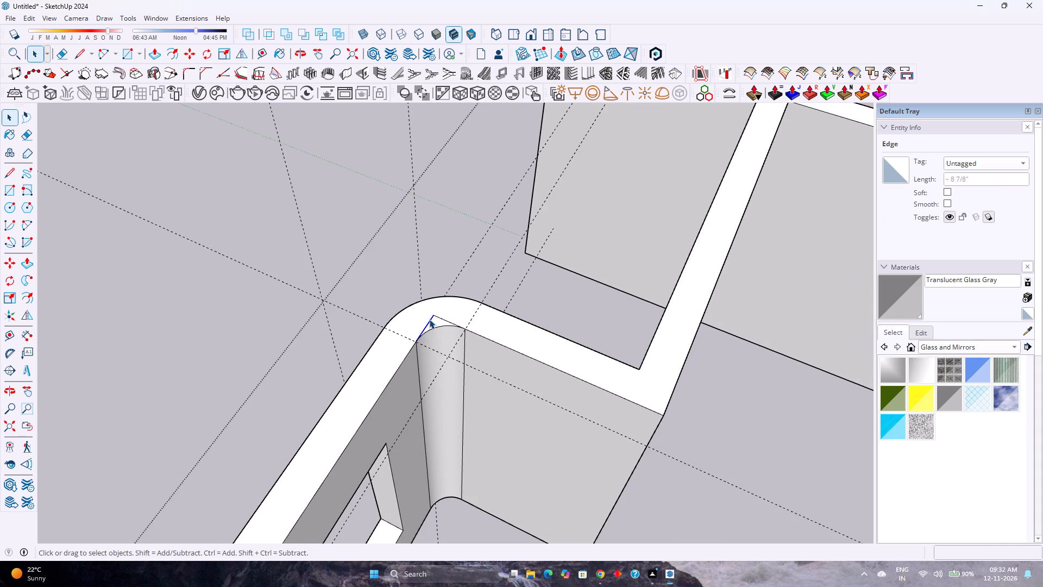
pyautogui.press('Delete')
pyautogui.click(448, 320)
pyautogui.press('Delete')
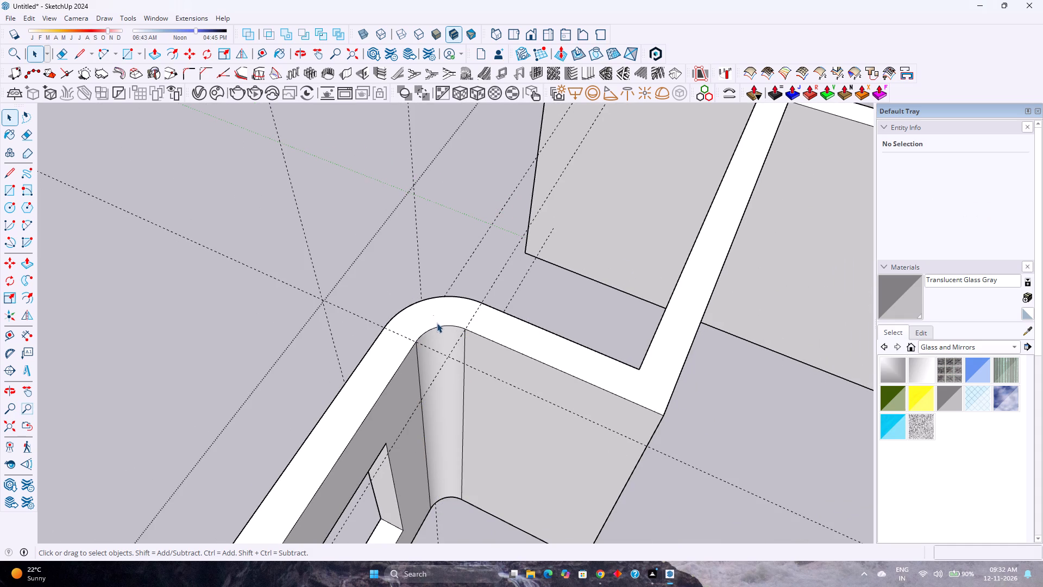
# Reverse the small corner face outside the inner arc on the wall's underside.
pyautogui.scroll(-9, 435, 321)
pyautogui.moveTo(366, 411); pyautogui.dragTo(567, 258, button='middle')
pyautogui.middleClick(569, 258)
pyautogui.scroll(-4, 577, 278)
pyautogui.moveTo(499, 384); pyautogui.dragTo(542, 313, button='middle')
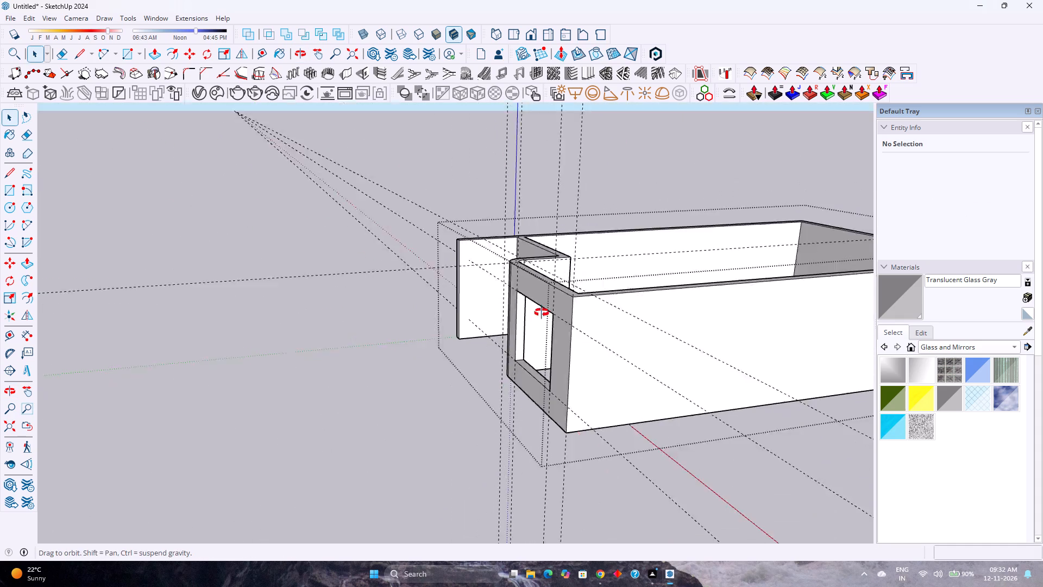
pyautogui.moveTo(542, 313); pyautogui.dragTo(627, 200, button='middle')
pyautogui.scroll(4, 520, 264)
pyautogui.scroll(1, 575, 434)
pyautogui.moveTo(568, 411); pyautogui.dragTo(507, 283, button='middle')
pyautogui.scroll(2, 501, 276)
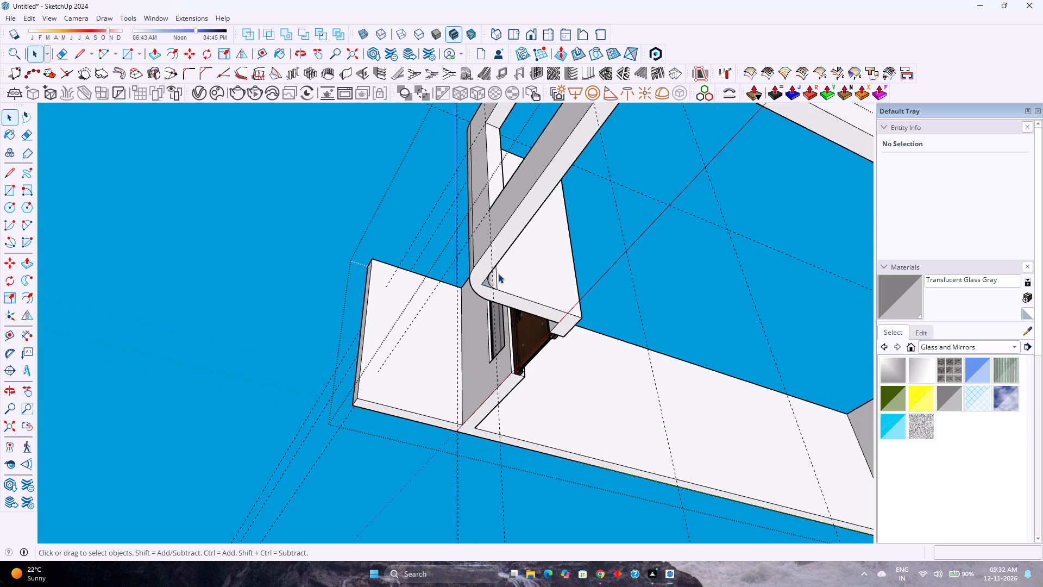
pyautogui.scroll(15, 498, 273)
pyautogui.click(503, 279)
pyautogui.rightClick(502, 279)
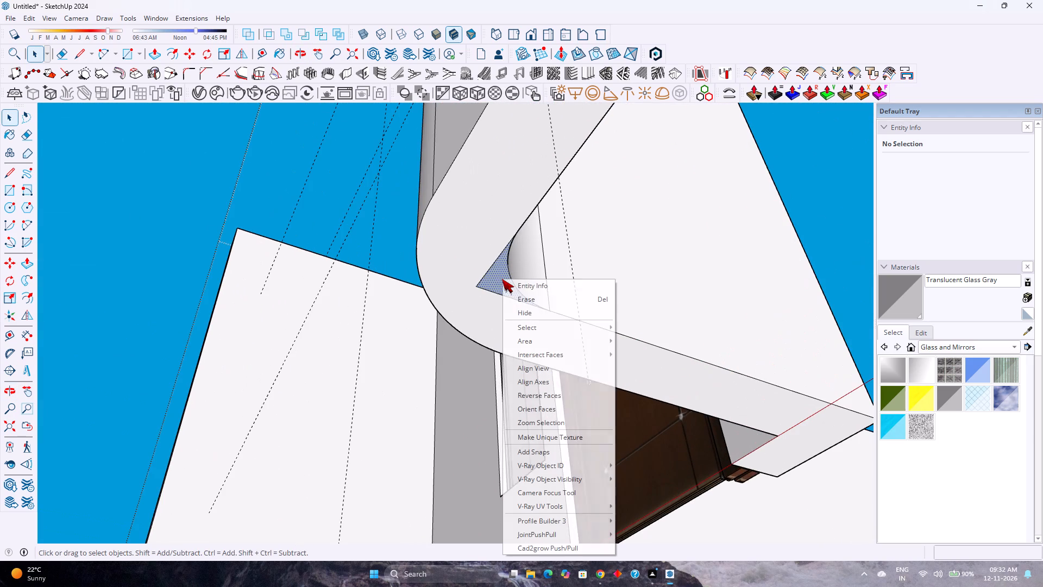
pyautogui.click(529, 395)
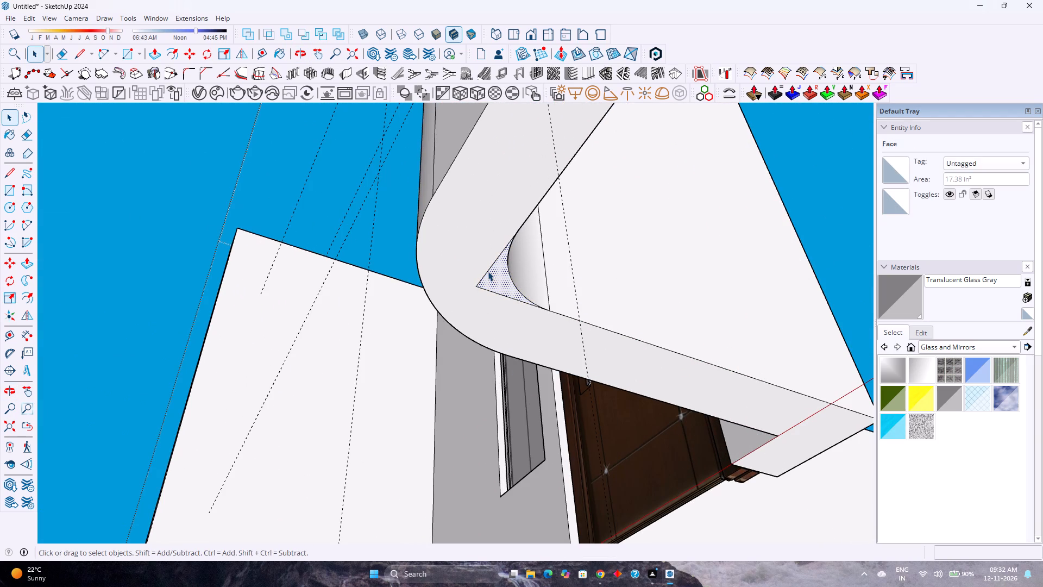
# Delete the two leftover straight corner edges on the wall's underside.
pyautogui.click(488, 271)
pyautogui.press('Delete')
pyautogui.click(497, 293)
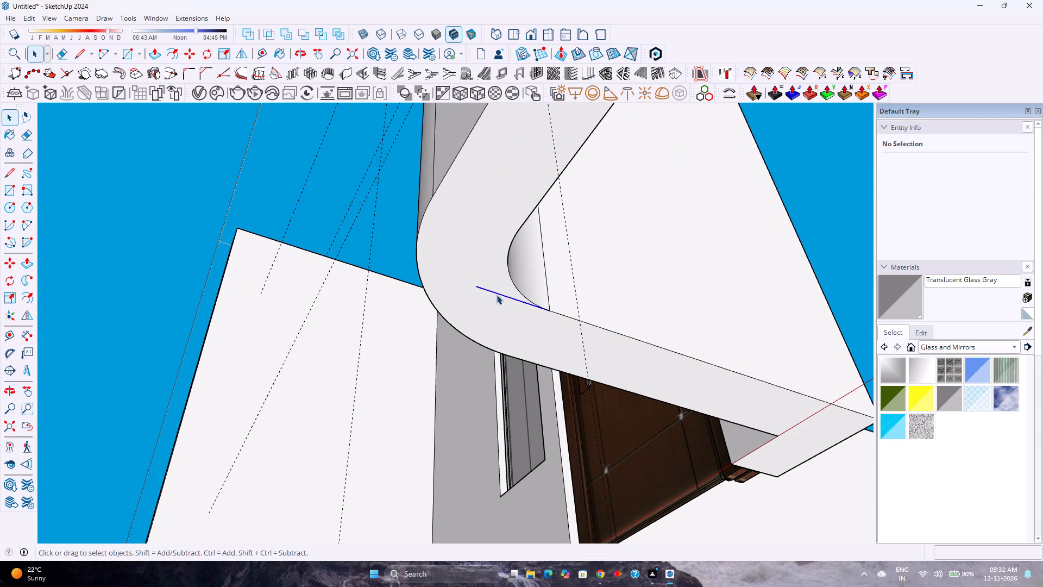
pyautogui.press('Delete')
# Examine the rounded wall corner from below and from the outside.
pyautogui.scroll(-4, 501, 287)
pyautogui.scroll(3, 501, 287)
pyautogui.moveTo(500, 286); pyautogui.dragTo(486, 287, button='middle')
pyautogui.moveTo(485, 288); pyautogui.dragTo(476, 290, button='middle')
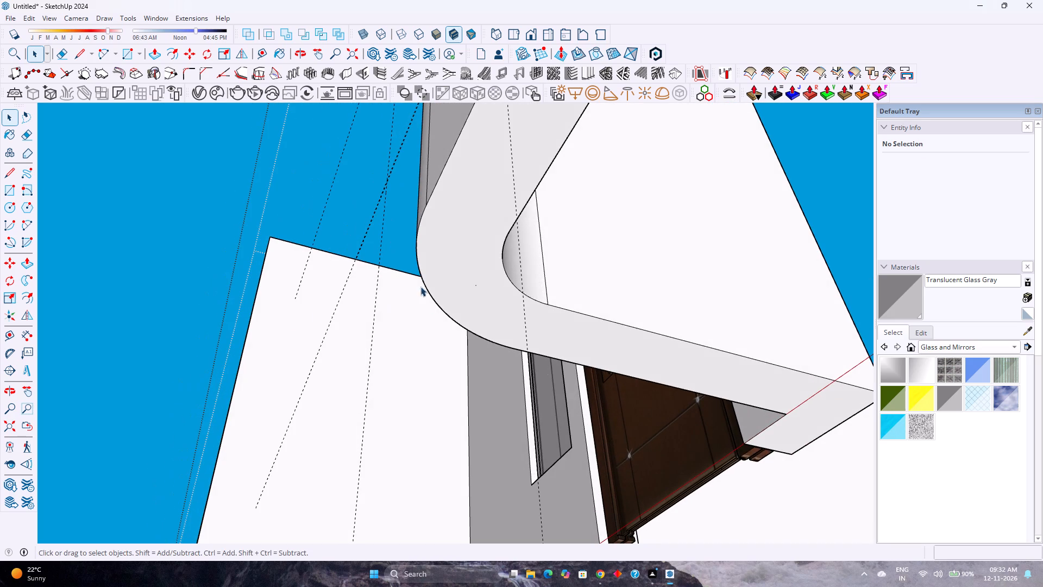
pyautogui.moveTo(467, 278); pyautogui.dragTo(210, 340, button='middle')
pyautogui.middleClick(210, 340)
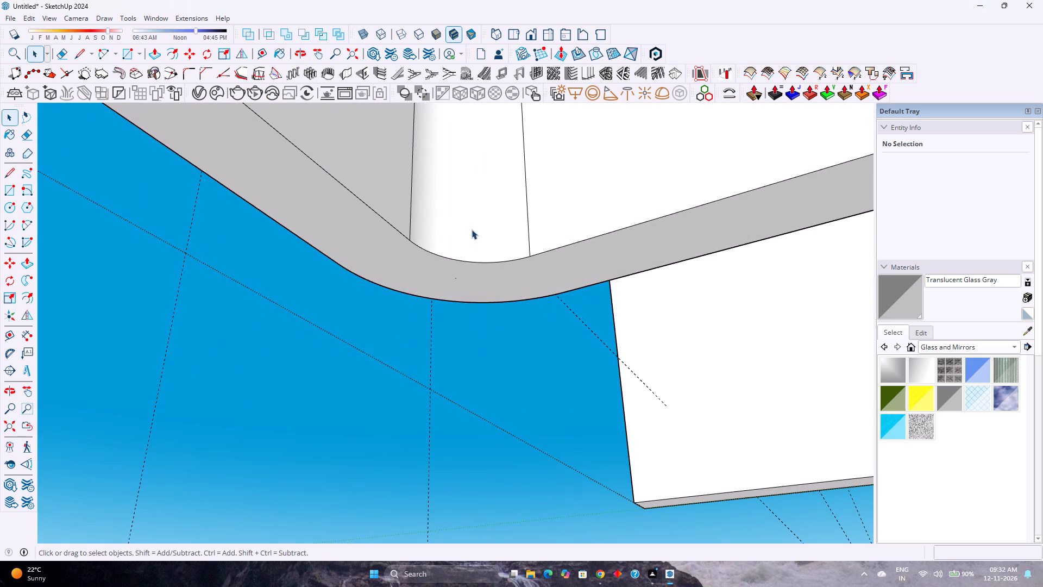
pyautogui.scroll(2, 472, 229)
pyautogui.scroll(-3, 472, 226)
pyautogui.scroll(1, 472, 226)
pyautogui.moveTo(472, 226); pyautogui.dragTo(574, 297, button='middle')
pyautogui.middleClick(575, 293)
pyautogui.scroll(-3, 580, 263)
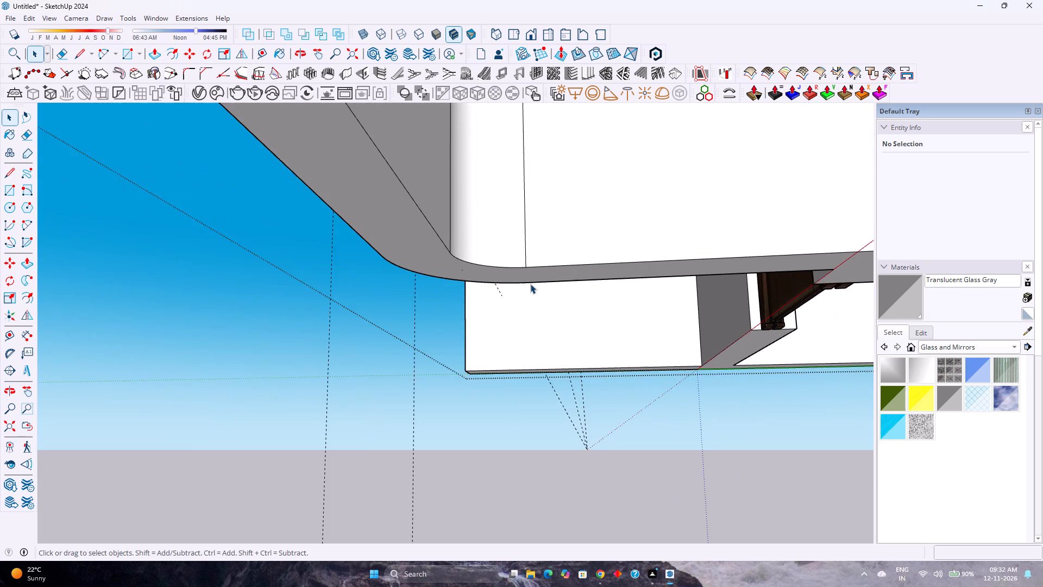
pyautogui.moveTo(530, 282); pyautogui.dragTo(850, 354, button='middle')
pyautogui.middleClick(849, 398)
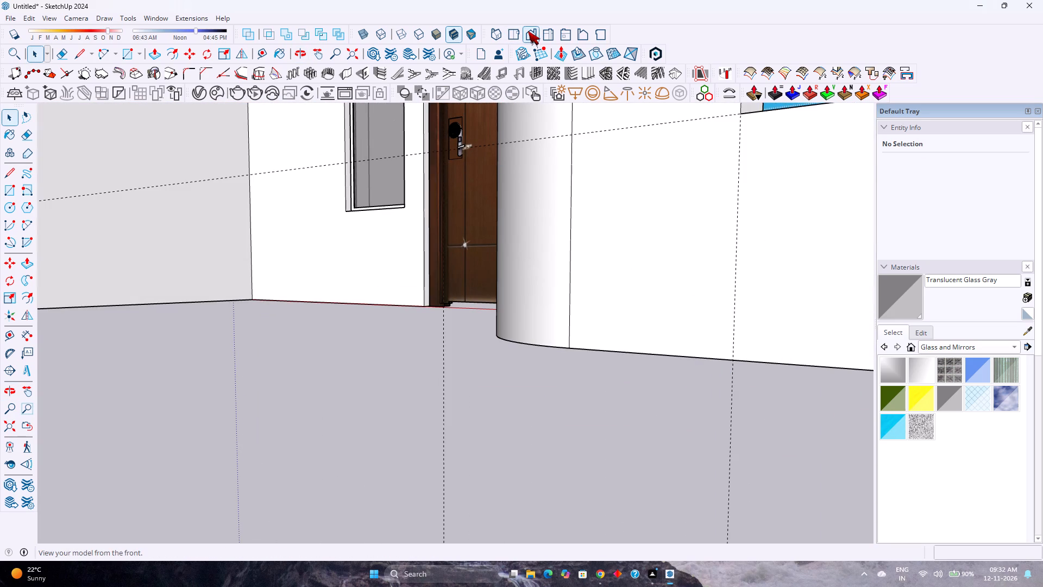
# Examine the whole room from the front, from the outer corner of the projecting section, and from above.
pyautogui.click(528, 31)
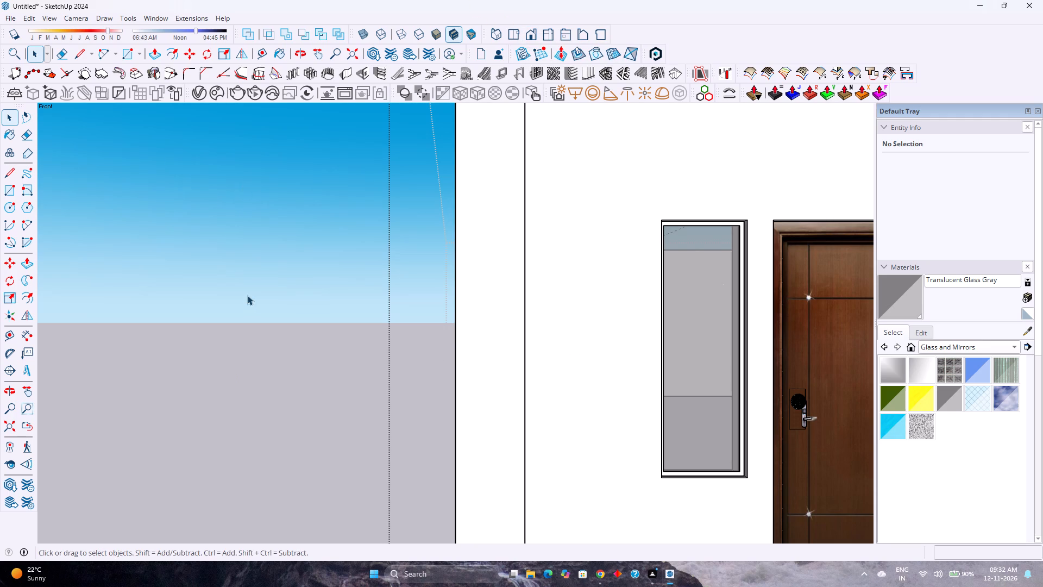
pyautogui.scroll(-10, 242, 288)
pyautogui.scroll(3, 590, 243)
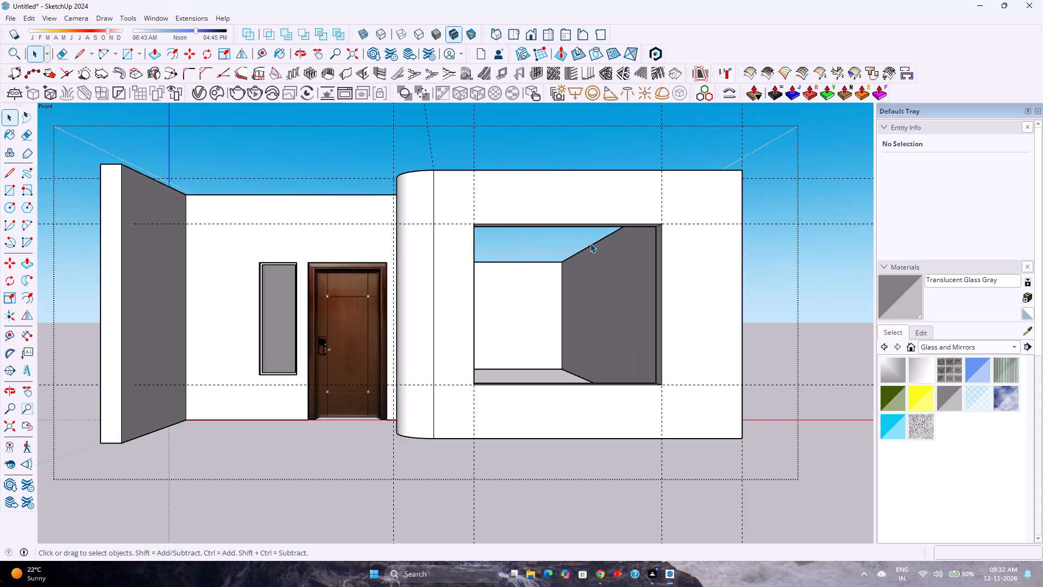
pyautogui.moveTo(592, 245); pyautogui.dragTo(482, 297, button='middle')
pyautogui.scroll(-4, 479, 297)
pyautogui.scroll(4, 477, 297)
pyautogui.scroll(-4, 477, 297)
pyautogui.scroll(3, 477, 297)
pyautogui.scroll(-4, 477, 297)
pyautogui.scroll(3, 475, 297)
pyautogui.scroll(-1, 473, 298)
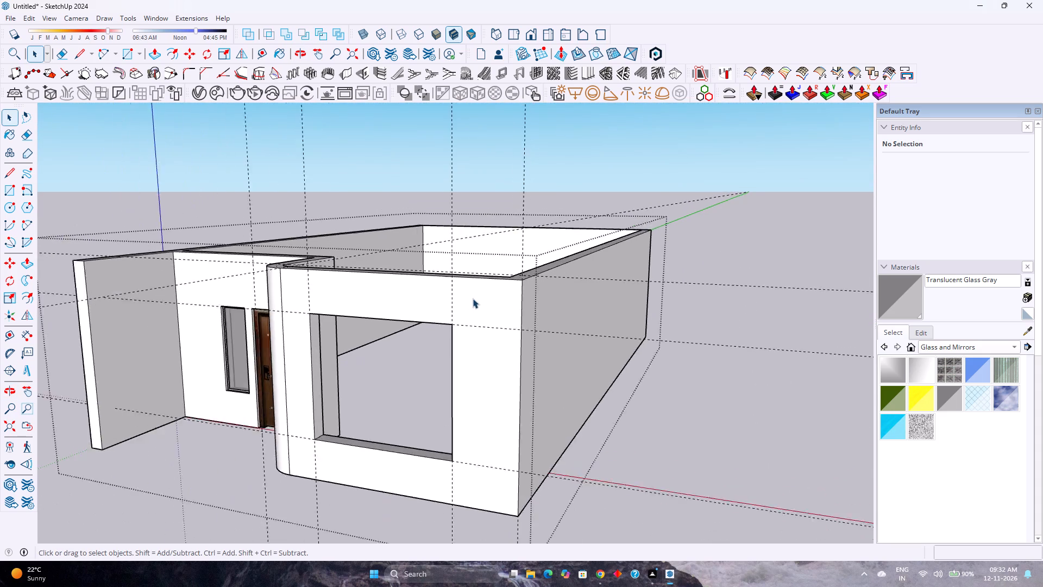
pyautogui.scroll(-2, 473, 298)
pyautogui.scroll(2, 473, 298)
pyautogui.scroll(-3, 473, 298)
pyautogui.scroll(1, 473, 298)
pyautogui.scroll(1, 381, 288)
pyautogui.scroll(-4, 381, 288)
pyautogui.scroll(3, 381, 288)
pyautogui.moveTo(381, 288); pyautogui.dragTo(388, 297, button='middle')
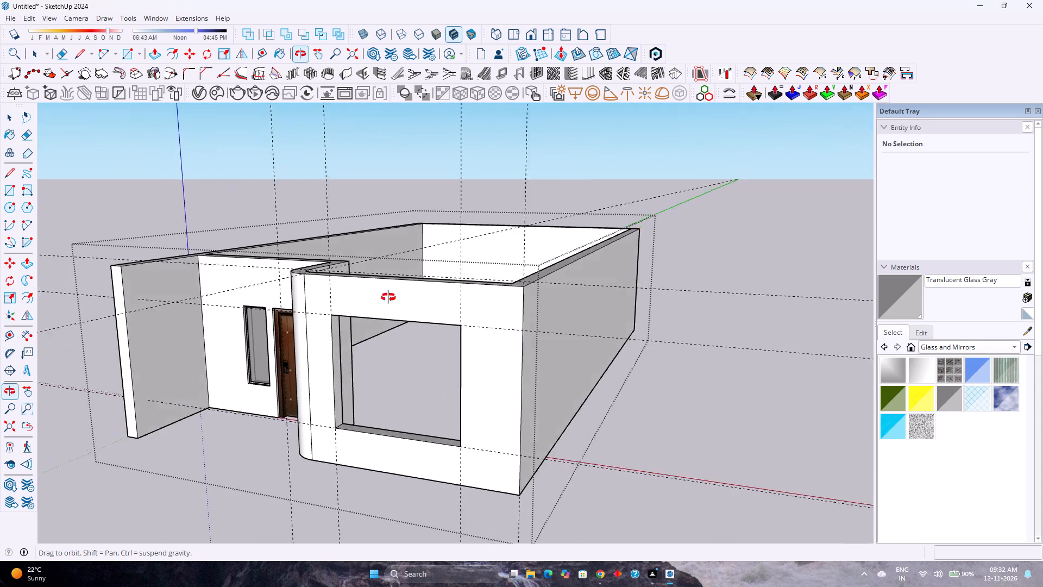
pyautogui.moveTo(388, 297); pyautogui.dragTo(577, 333, button='middle')
pyautogui.scroll(-2, 568, 329)
pyautogui.scroll(5, 567, 329)
pyautogui.scroll(-6, 567, 329)
pyautogui.scroll(6, 567, 329)
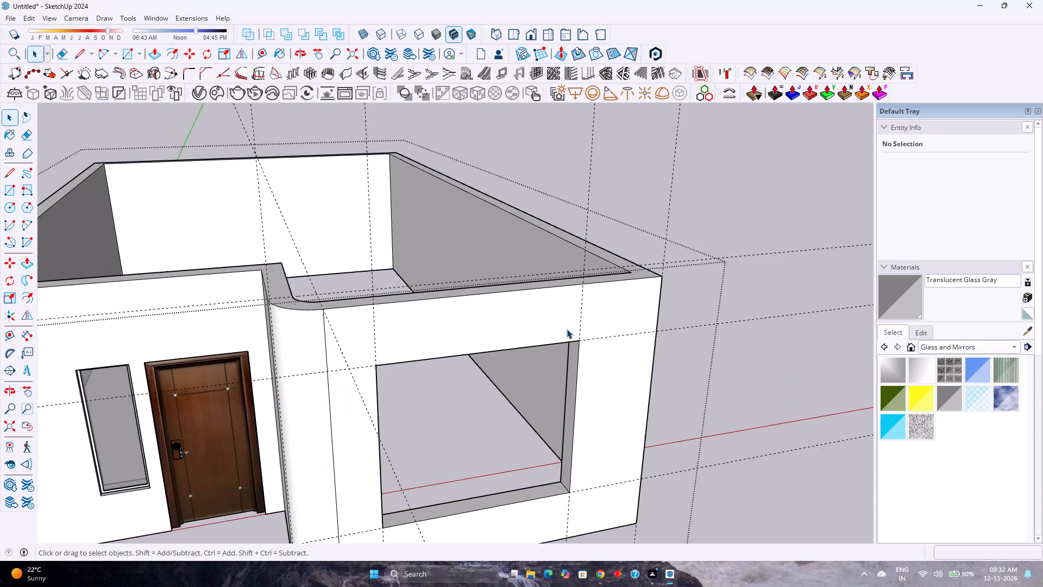
pyautogui.moveTo(526, 325); pyautogui.dragTo(603, 441, button='middle')
pyautogui.scroll(-5, 555, 420)
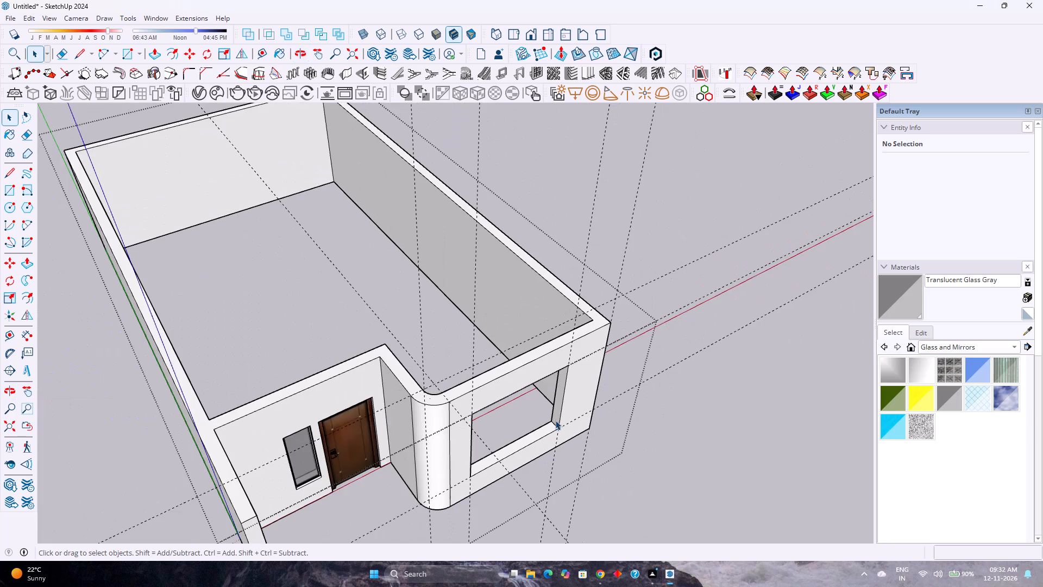
# Hide the wall's top face and delete the stray 10' vertical edge inside the rounded corner.
pyautogui.scroll(14, 479, 398)
pyautogui.scroll(1, 346, 398)
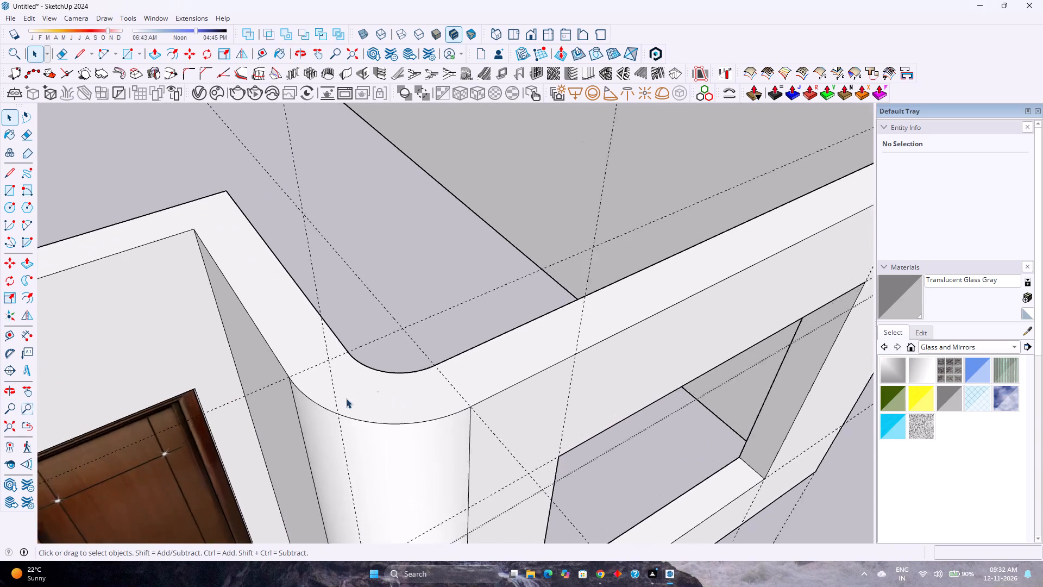
pyautogui.scroll(14, 346, 398)
pyautogui.click(404, 390)
pyautogui.rightClick(404, 390)
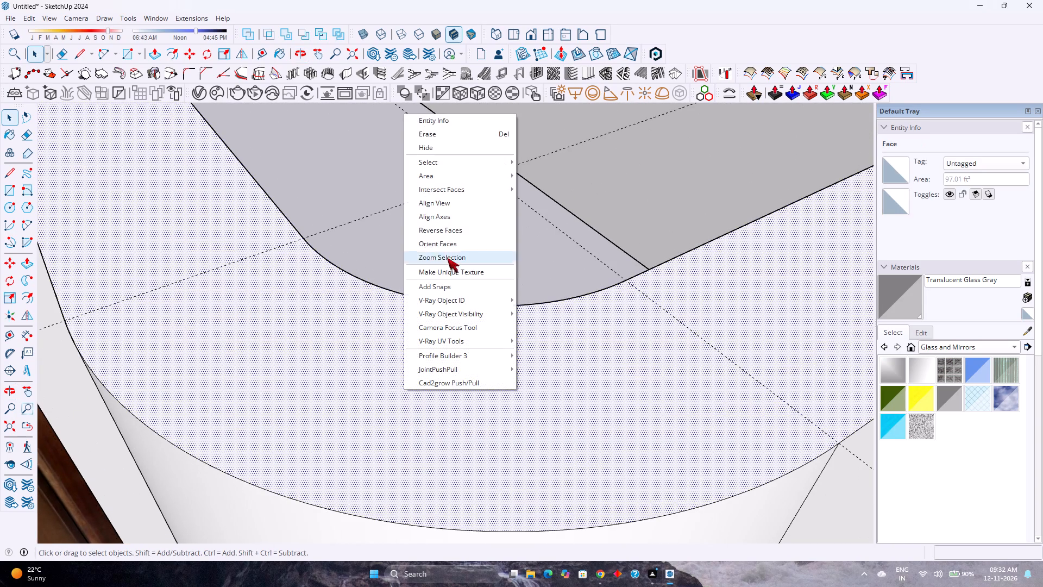
pyautogui.click(437, 145)
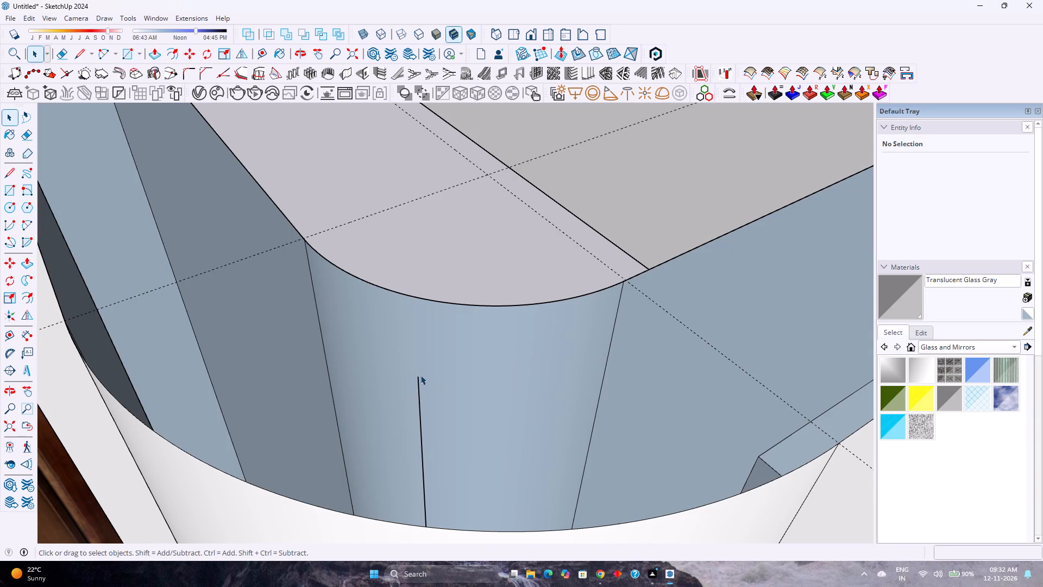
pyautogui.click(417, 378)
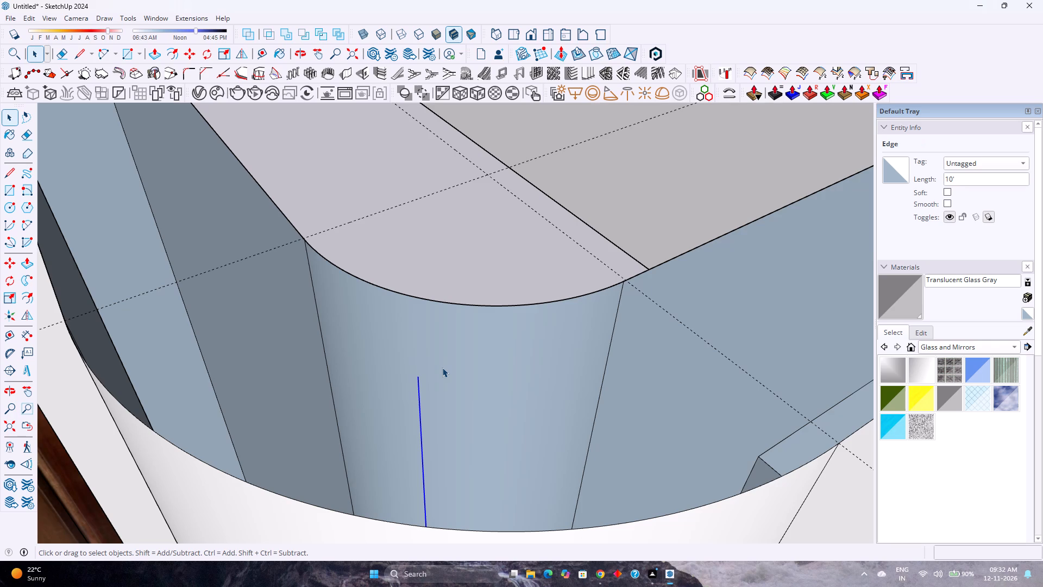
pyautogui.press('Delete')
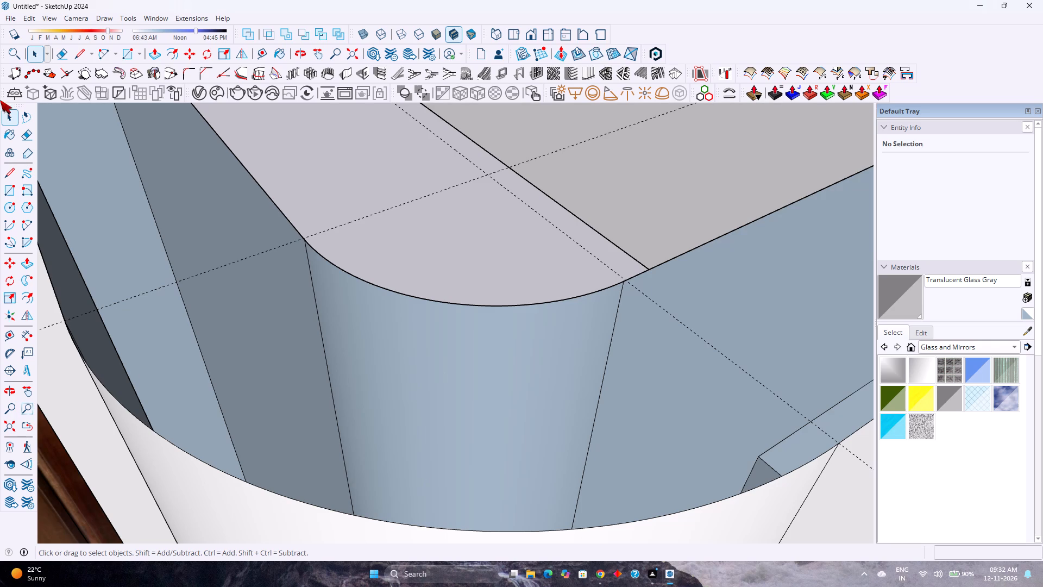
# Unhide all hidden geometry to restore the wall's top face.
pyautogui.click(27, 15)
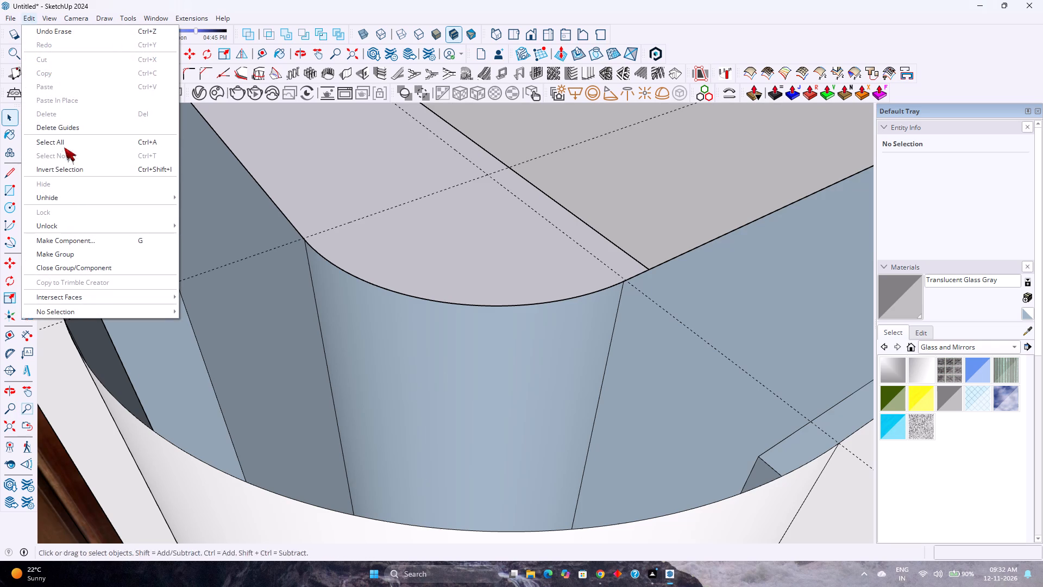
pyautogui.click(223, 220)
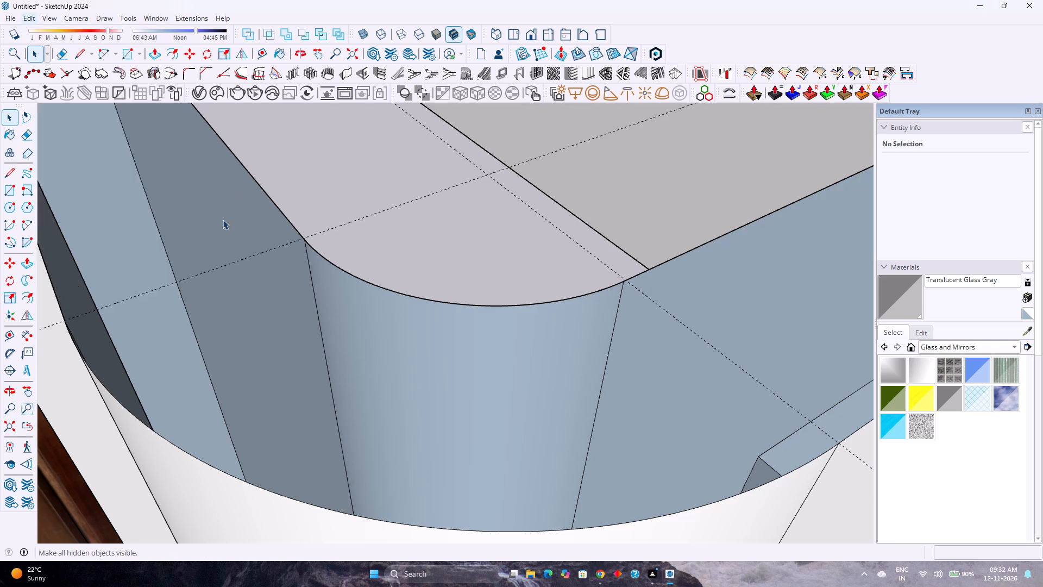
# Delete all guide lines from the model.
pyautogui.scroll(-13, 342, 370)
pyautogui.scroll(1, 344, 366)
pyautogui.scroll(-5, 344, 366)
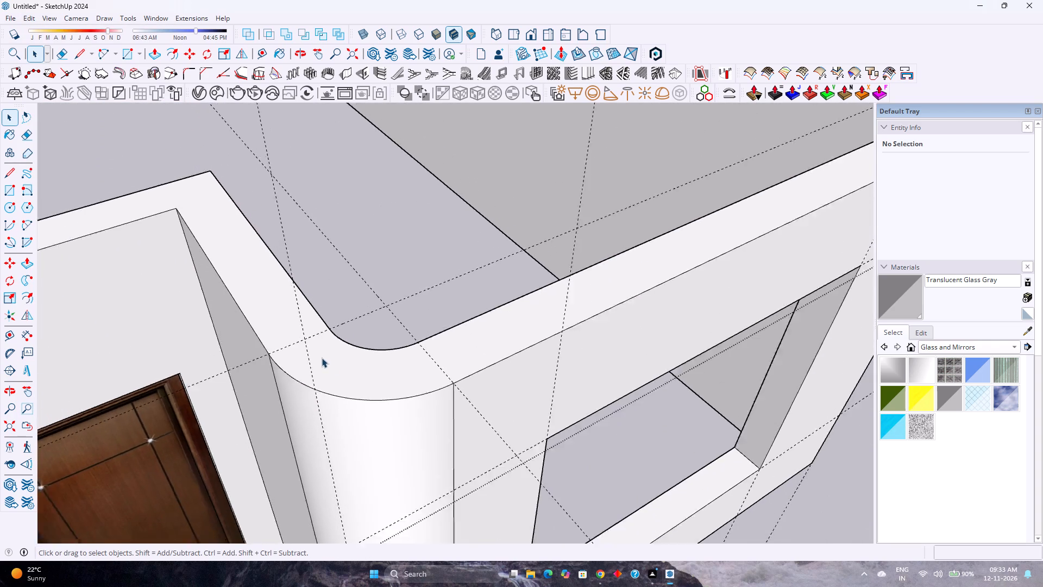
pyautogui.scroll(-2, 322, 358)
pyautogui.click(28, 18)
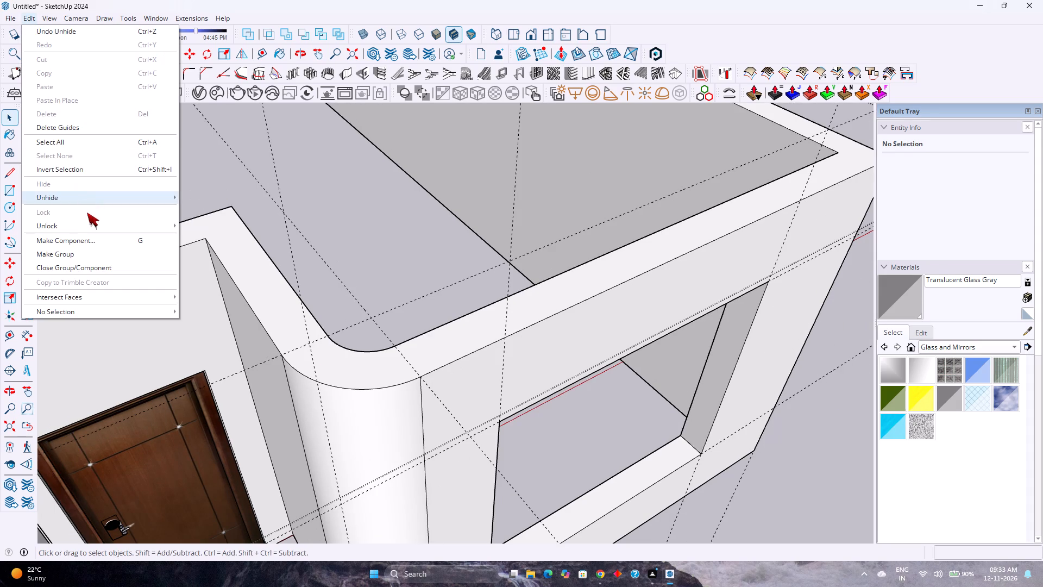
pyautogui.click(97, 131)
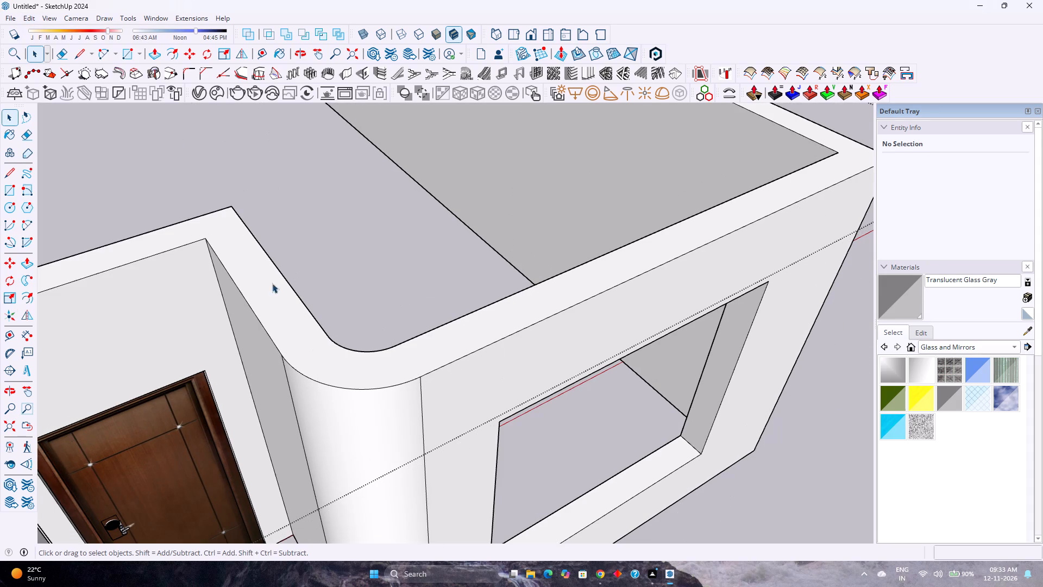
# Examine the room from the front and from the outer corner of the projecting section.
pyautogui.scroll(-8, 384, 318)
pyautogui.moveTo(405, 376); pyautogui.dragTo(261, 200, button='middle')
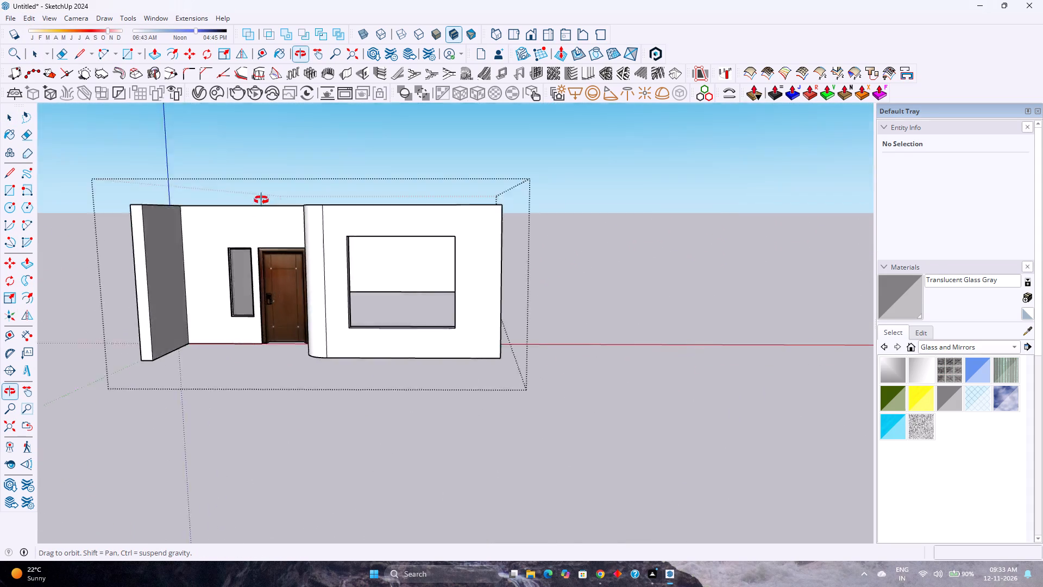
pyautogui.moveTo(261, 200); pyautogui.dragTo(43, 228, button='middle')
pyautogui.scroll(4, 340, 225)
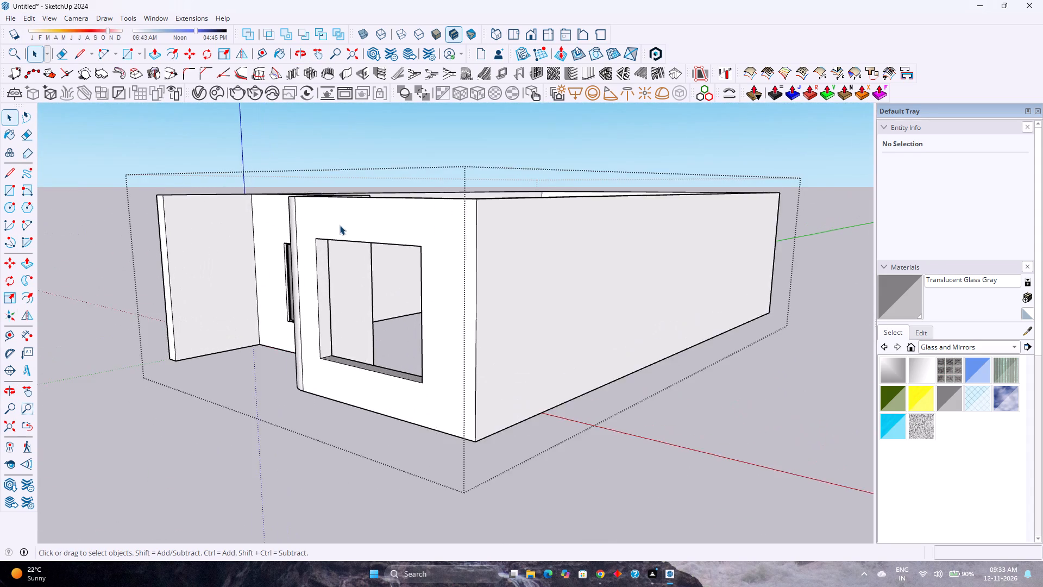
pyautogui.scroll(3, 339, 225)
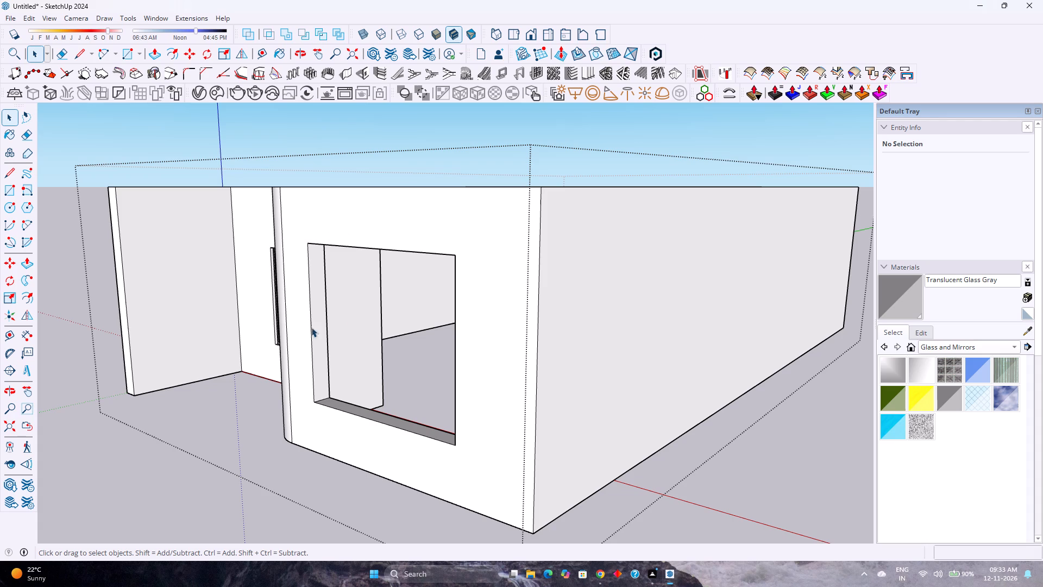
pyautogui.scroll(-5, 366, 296)
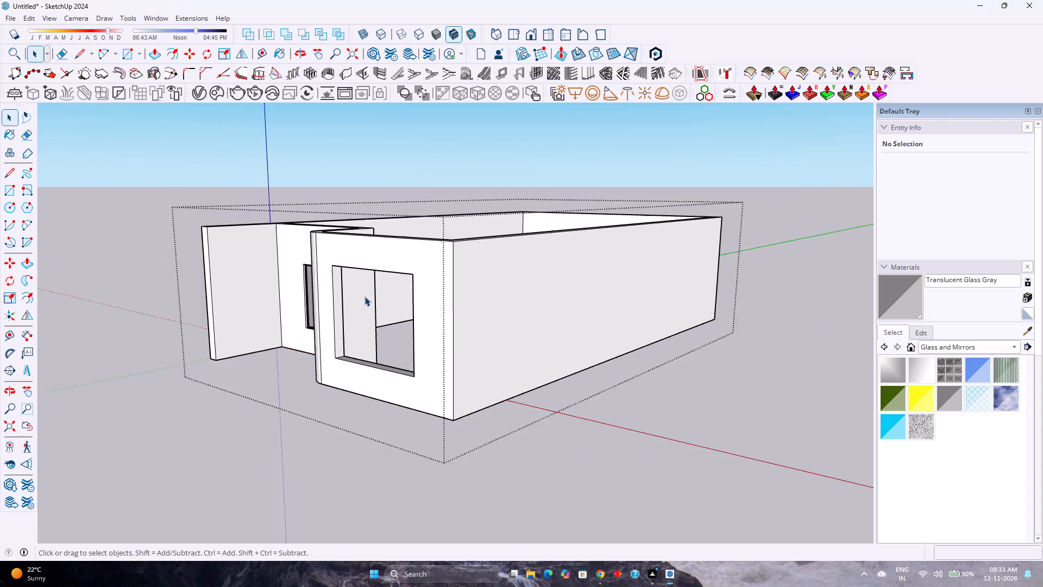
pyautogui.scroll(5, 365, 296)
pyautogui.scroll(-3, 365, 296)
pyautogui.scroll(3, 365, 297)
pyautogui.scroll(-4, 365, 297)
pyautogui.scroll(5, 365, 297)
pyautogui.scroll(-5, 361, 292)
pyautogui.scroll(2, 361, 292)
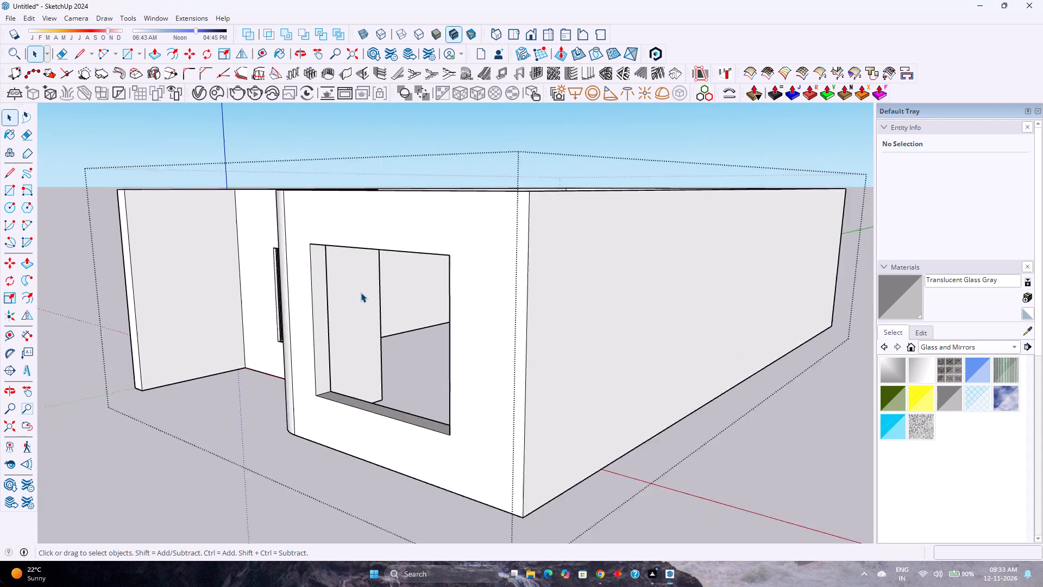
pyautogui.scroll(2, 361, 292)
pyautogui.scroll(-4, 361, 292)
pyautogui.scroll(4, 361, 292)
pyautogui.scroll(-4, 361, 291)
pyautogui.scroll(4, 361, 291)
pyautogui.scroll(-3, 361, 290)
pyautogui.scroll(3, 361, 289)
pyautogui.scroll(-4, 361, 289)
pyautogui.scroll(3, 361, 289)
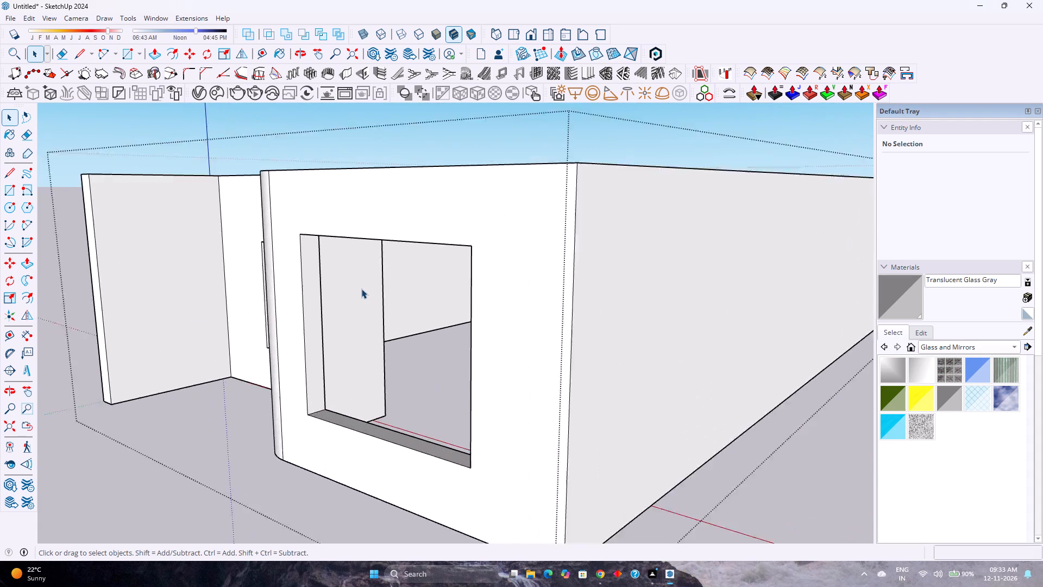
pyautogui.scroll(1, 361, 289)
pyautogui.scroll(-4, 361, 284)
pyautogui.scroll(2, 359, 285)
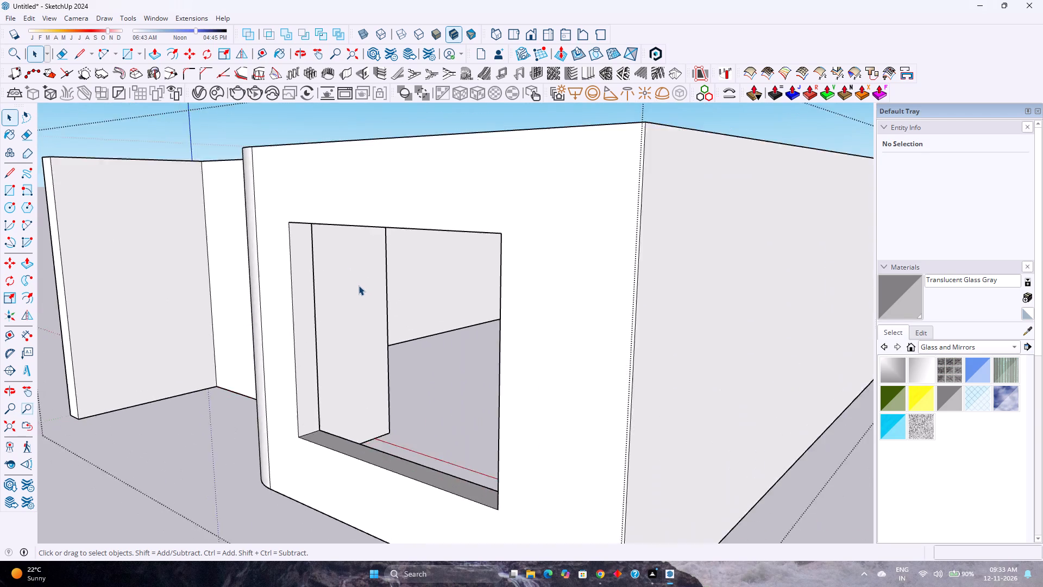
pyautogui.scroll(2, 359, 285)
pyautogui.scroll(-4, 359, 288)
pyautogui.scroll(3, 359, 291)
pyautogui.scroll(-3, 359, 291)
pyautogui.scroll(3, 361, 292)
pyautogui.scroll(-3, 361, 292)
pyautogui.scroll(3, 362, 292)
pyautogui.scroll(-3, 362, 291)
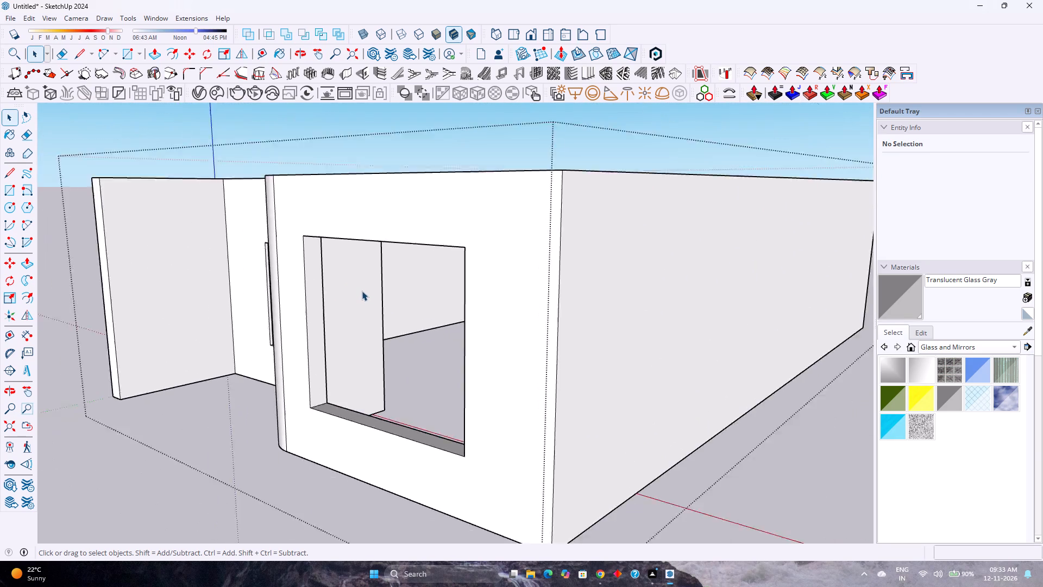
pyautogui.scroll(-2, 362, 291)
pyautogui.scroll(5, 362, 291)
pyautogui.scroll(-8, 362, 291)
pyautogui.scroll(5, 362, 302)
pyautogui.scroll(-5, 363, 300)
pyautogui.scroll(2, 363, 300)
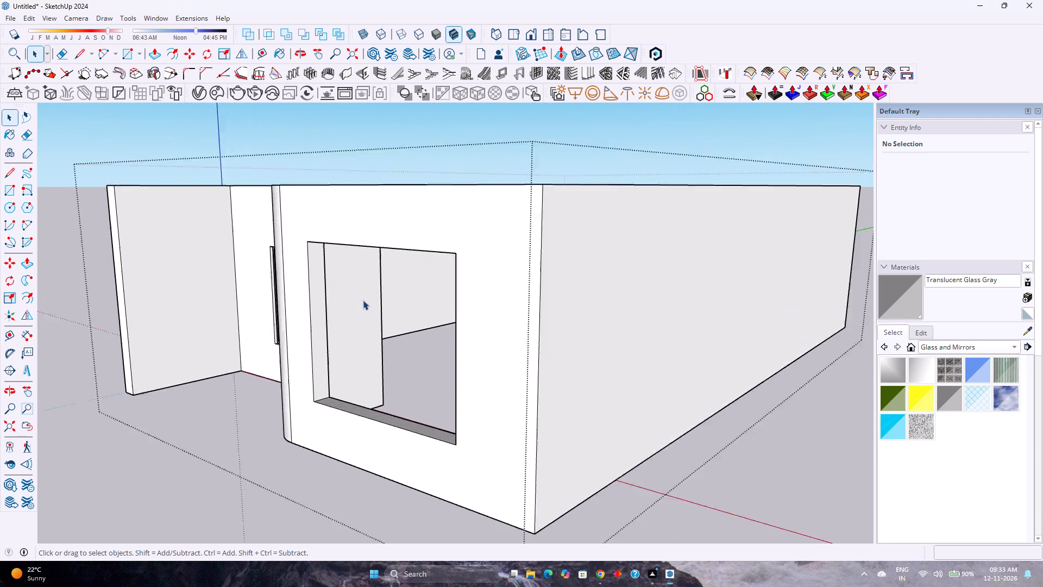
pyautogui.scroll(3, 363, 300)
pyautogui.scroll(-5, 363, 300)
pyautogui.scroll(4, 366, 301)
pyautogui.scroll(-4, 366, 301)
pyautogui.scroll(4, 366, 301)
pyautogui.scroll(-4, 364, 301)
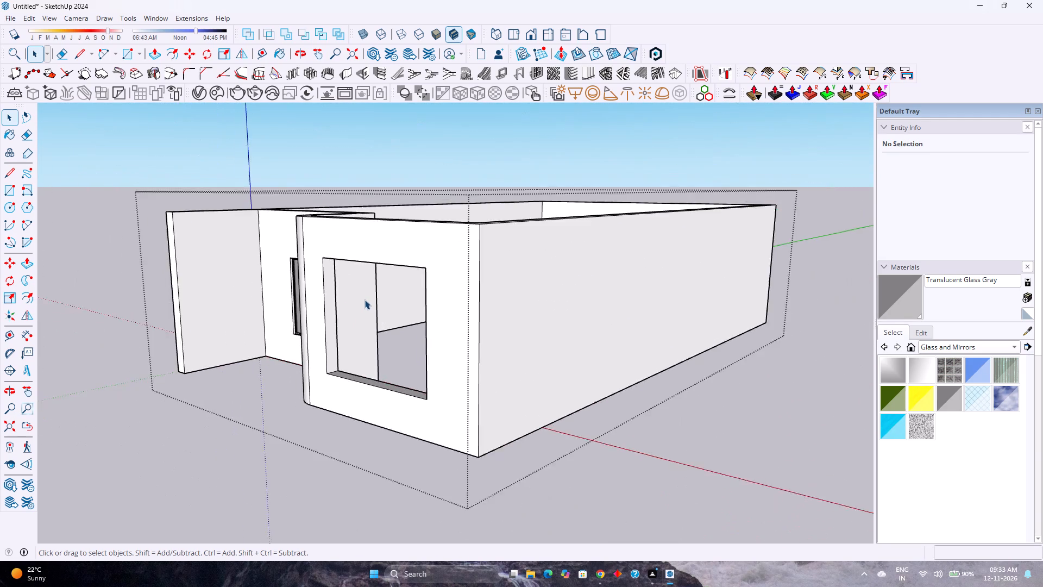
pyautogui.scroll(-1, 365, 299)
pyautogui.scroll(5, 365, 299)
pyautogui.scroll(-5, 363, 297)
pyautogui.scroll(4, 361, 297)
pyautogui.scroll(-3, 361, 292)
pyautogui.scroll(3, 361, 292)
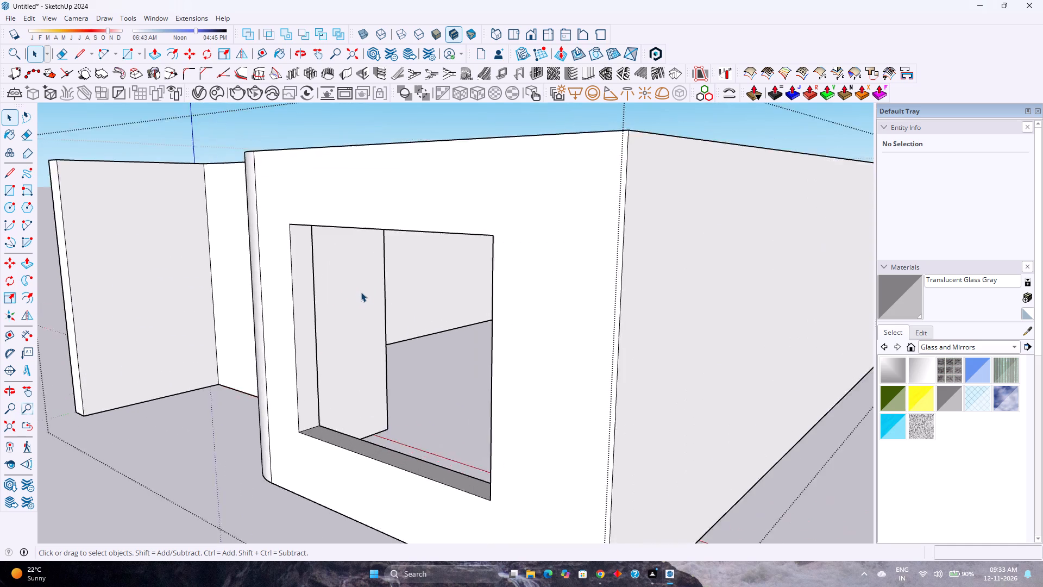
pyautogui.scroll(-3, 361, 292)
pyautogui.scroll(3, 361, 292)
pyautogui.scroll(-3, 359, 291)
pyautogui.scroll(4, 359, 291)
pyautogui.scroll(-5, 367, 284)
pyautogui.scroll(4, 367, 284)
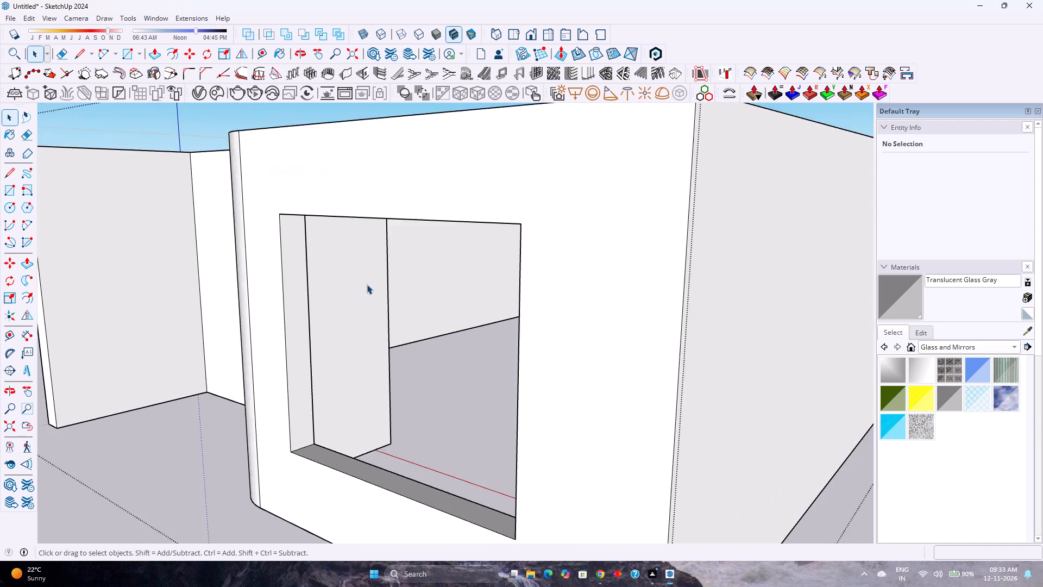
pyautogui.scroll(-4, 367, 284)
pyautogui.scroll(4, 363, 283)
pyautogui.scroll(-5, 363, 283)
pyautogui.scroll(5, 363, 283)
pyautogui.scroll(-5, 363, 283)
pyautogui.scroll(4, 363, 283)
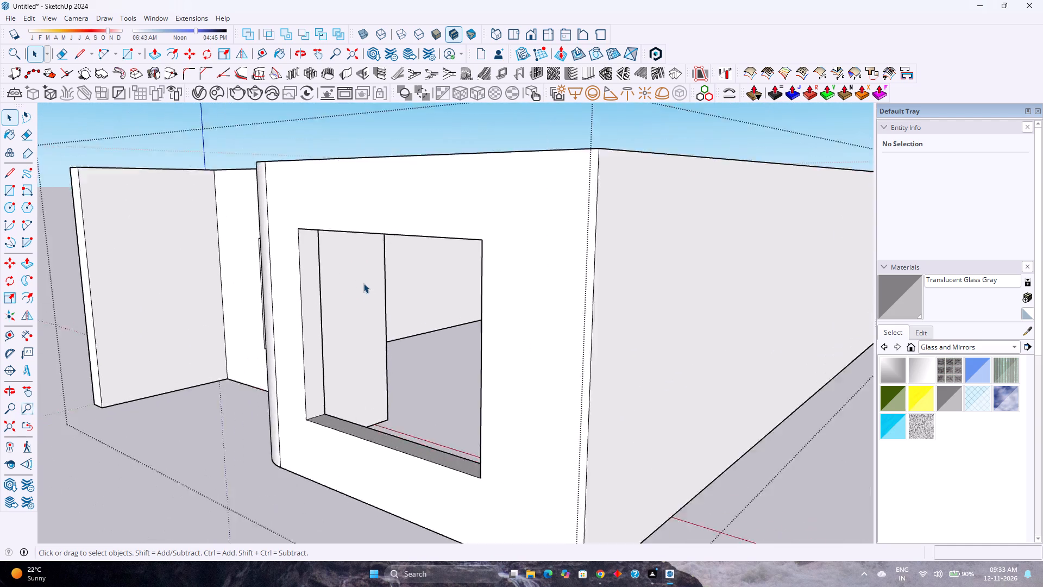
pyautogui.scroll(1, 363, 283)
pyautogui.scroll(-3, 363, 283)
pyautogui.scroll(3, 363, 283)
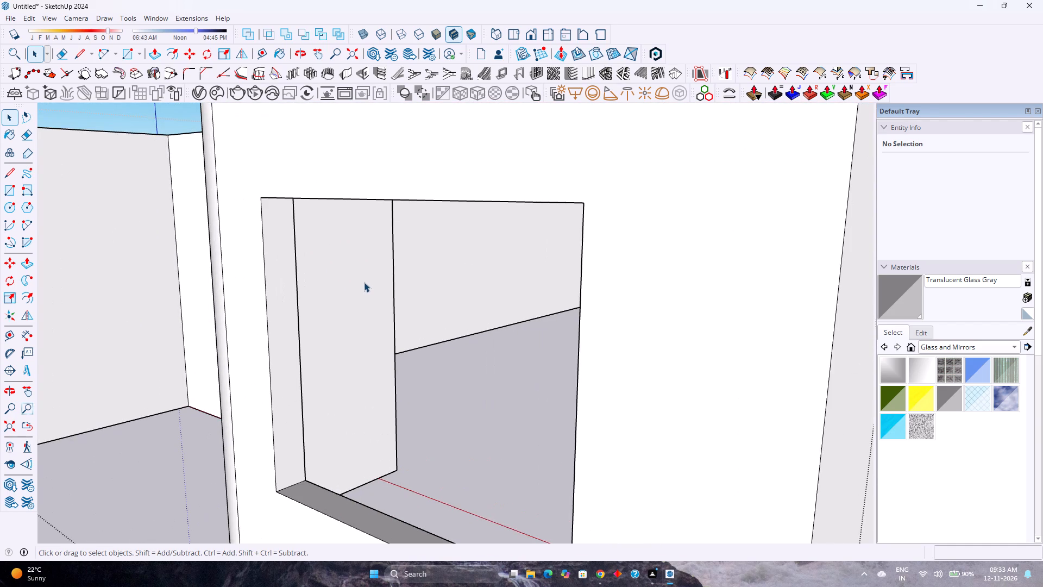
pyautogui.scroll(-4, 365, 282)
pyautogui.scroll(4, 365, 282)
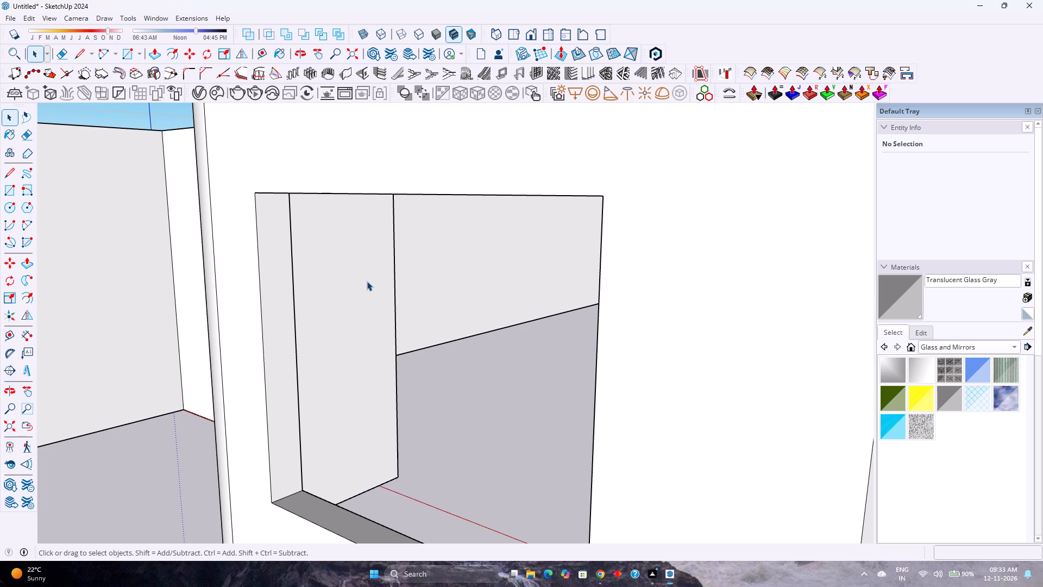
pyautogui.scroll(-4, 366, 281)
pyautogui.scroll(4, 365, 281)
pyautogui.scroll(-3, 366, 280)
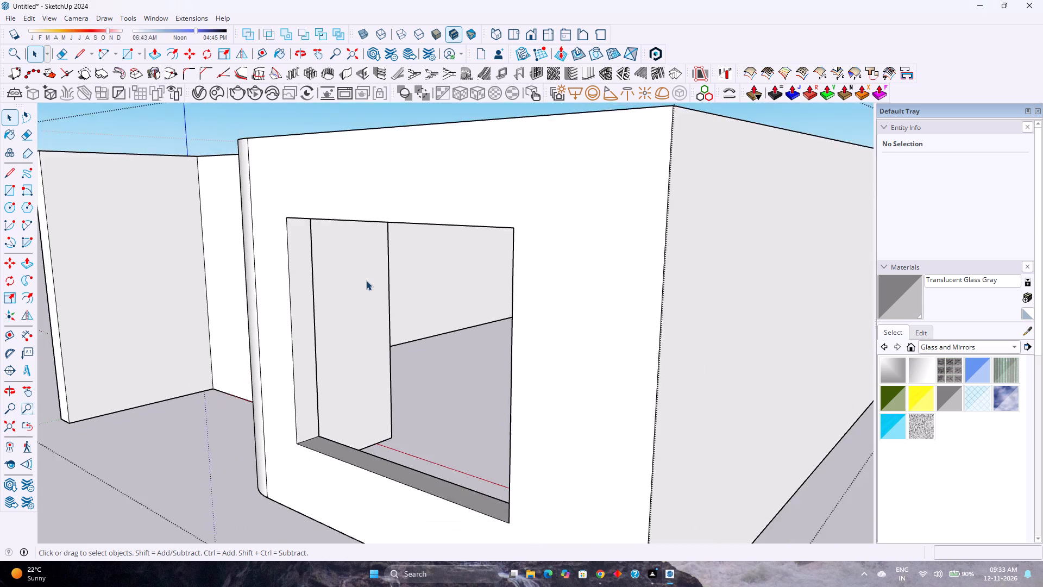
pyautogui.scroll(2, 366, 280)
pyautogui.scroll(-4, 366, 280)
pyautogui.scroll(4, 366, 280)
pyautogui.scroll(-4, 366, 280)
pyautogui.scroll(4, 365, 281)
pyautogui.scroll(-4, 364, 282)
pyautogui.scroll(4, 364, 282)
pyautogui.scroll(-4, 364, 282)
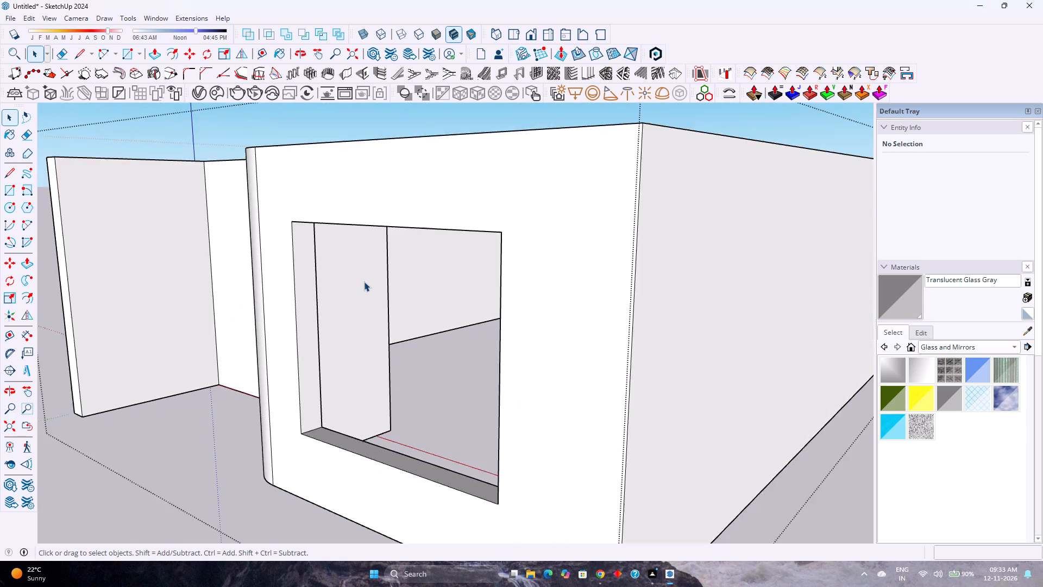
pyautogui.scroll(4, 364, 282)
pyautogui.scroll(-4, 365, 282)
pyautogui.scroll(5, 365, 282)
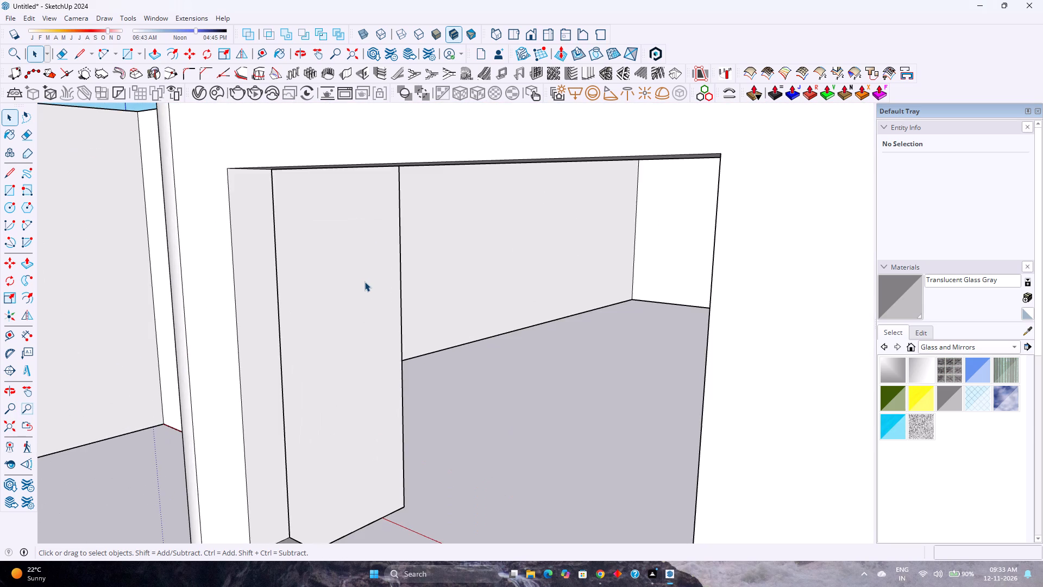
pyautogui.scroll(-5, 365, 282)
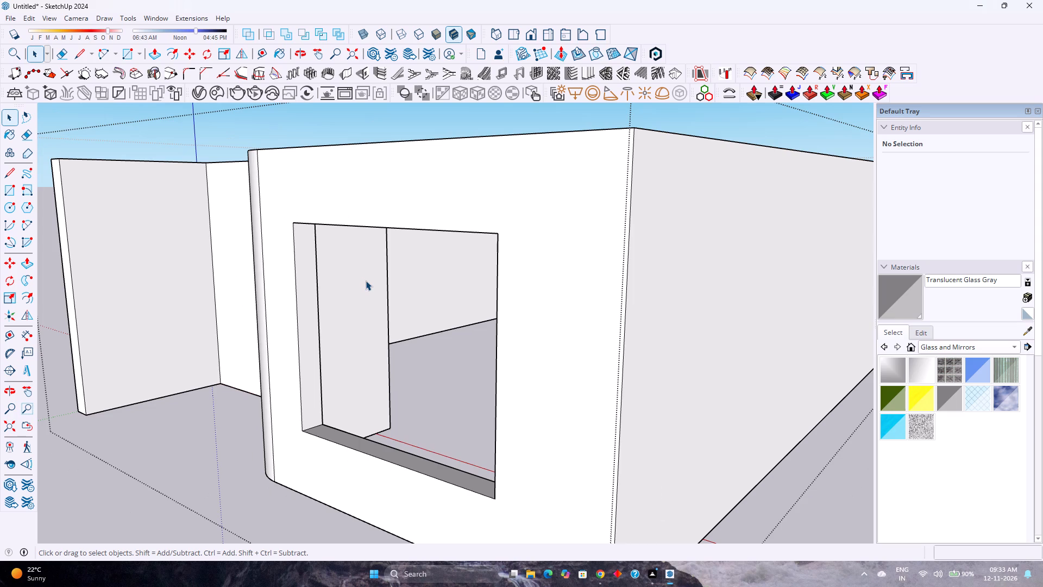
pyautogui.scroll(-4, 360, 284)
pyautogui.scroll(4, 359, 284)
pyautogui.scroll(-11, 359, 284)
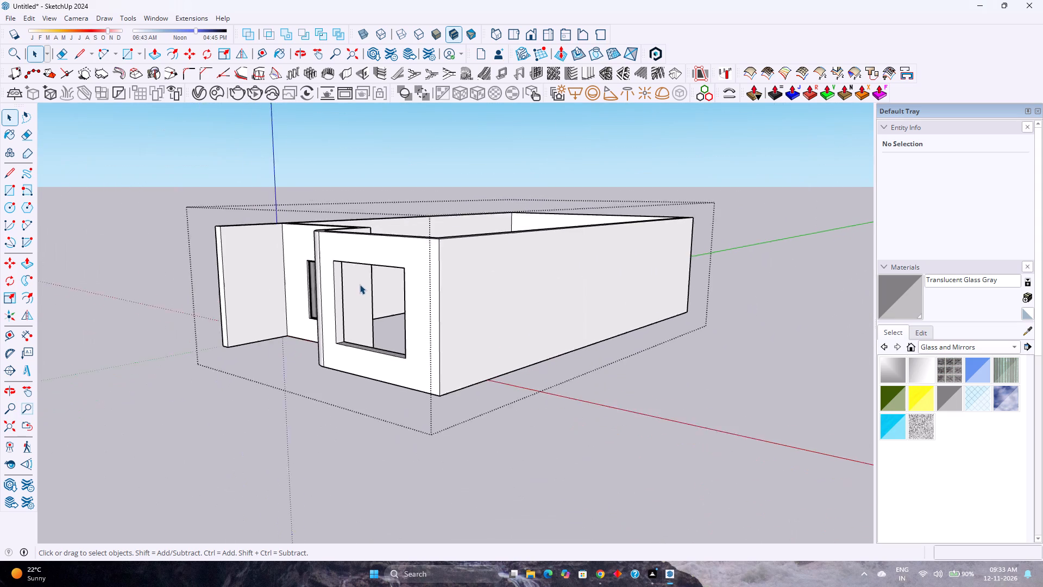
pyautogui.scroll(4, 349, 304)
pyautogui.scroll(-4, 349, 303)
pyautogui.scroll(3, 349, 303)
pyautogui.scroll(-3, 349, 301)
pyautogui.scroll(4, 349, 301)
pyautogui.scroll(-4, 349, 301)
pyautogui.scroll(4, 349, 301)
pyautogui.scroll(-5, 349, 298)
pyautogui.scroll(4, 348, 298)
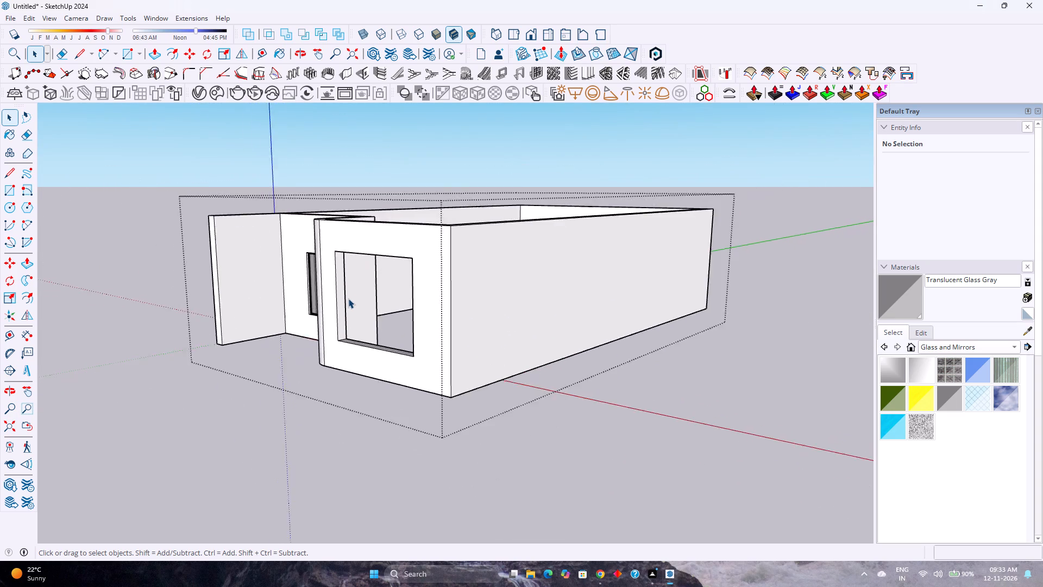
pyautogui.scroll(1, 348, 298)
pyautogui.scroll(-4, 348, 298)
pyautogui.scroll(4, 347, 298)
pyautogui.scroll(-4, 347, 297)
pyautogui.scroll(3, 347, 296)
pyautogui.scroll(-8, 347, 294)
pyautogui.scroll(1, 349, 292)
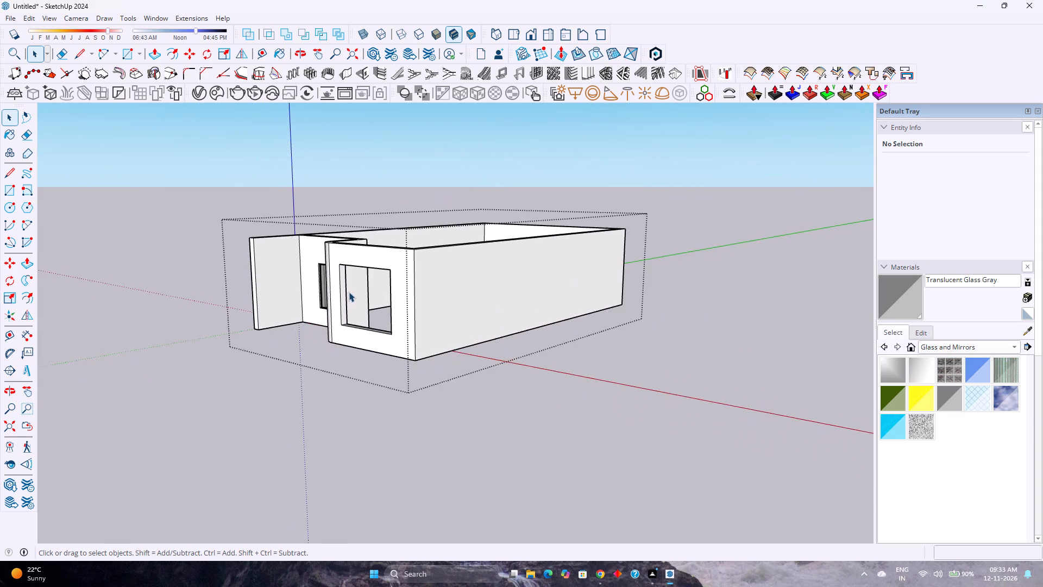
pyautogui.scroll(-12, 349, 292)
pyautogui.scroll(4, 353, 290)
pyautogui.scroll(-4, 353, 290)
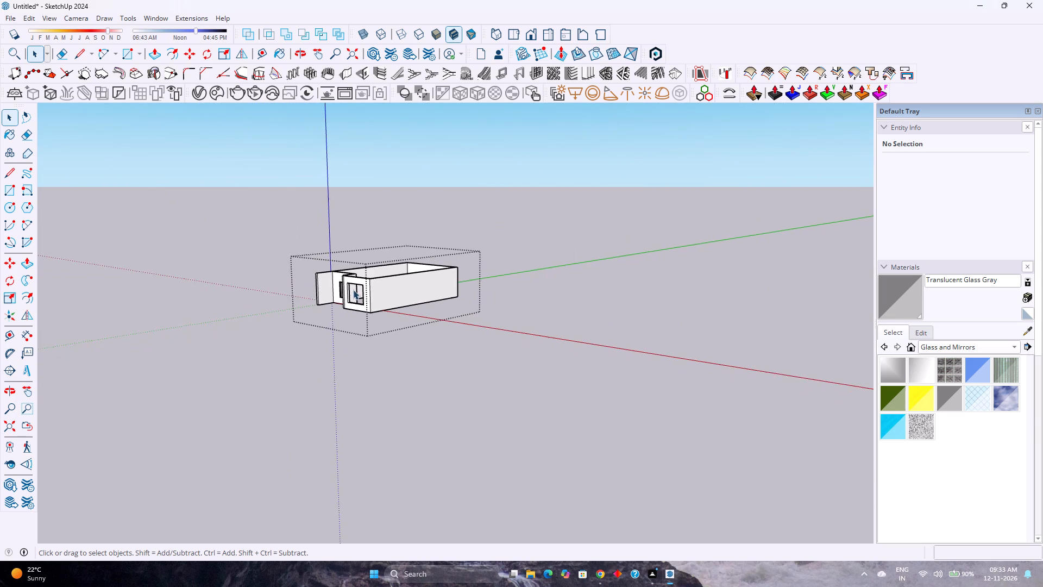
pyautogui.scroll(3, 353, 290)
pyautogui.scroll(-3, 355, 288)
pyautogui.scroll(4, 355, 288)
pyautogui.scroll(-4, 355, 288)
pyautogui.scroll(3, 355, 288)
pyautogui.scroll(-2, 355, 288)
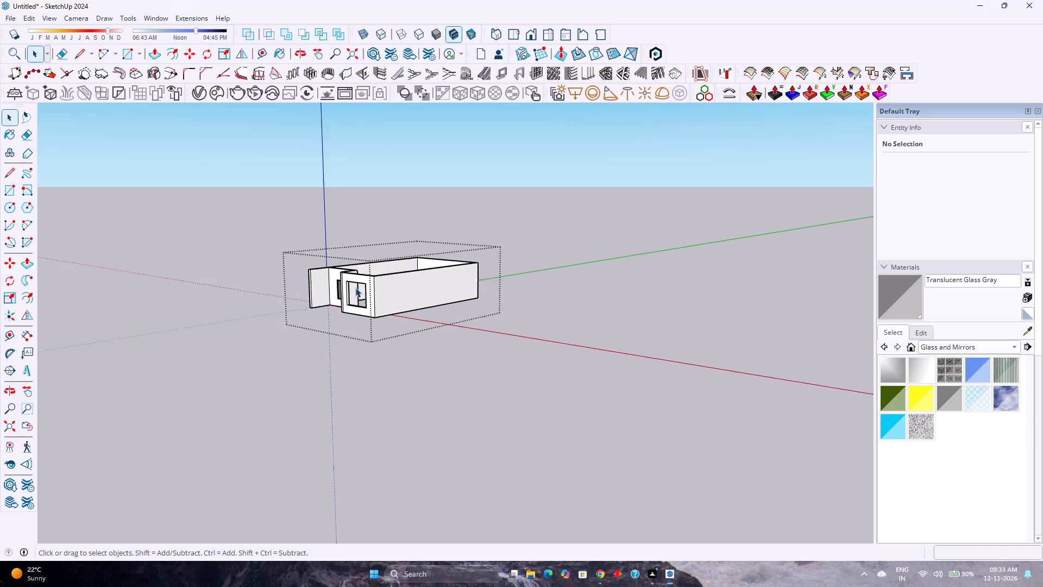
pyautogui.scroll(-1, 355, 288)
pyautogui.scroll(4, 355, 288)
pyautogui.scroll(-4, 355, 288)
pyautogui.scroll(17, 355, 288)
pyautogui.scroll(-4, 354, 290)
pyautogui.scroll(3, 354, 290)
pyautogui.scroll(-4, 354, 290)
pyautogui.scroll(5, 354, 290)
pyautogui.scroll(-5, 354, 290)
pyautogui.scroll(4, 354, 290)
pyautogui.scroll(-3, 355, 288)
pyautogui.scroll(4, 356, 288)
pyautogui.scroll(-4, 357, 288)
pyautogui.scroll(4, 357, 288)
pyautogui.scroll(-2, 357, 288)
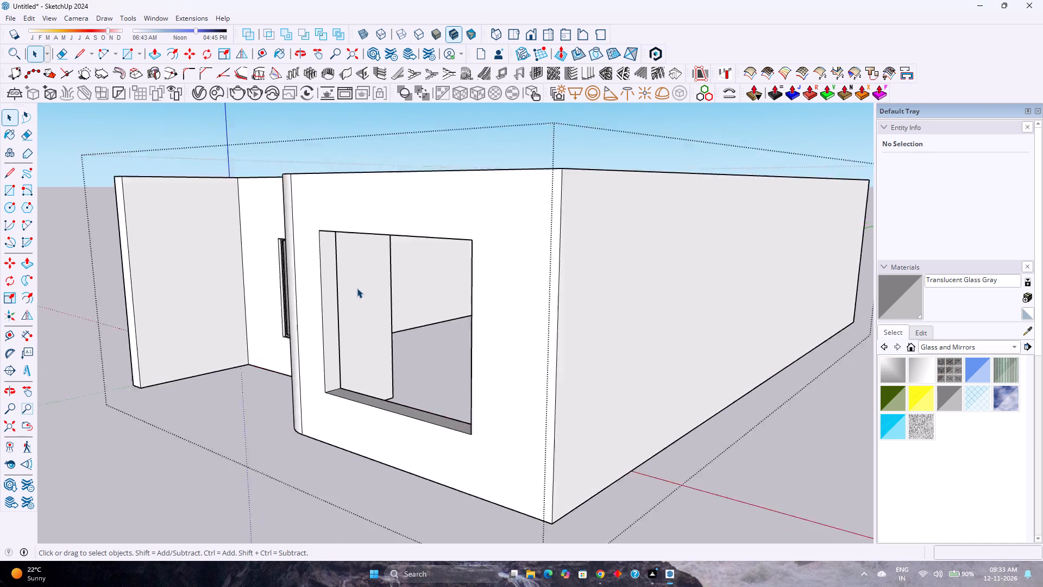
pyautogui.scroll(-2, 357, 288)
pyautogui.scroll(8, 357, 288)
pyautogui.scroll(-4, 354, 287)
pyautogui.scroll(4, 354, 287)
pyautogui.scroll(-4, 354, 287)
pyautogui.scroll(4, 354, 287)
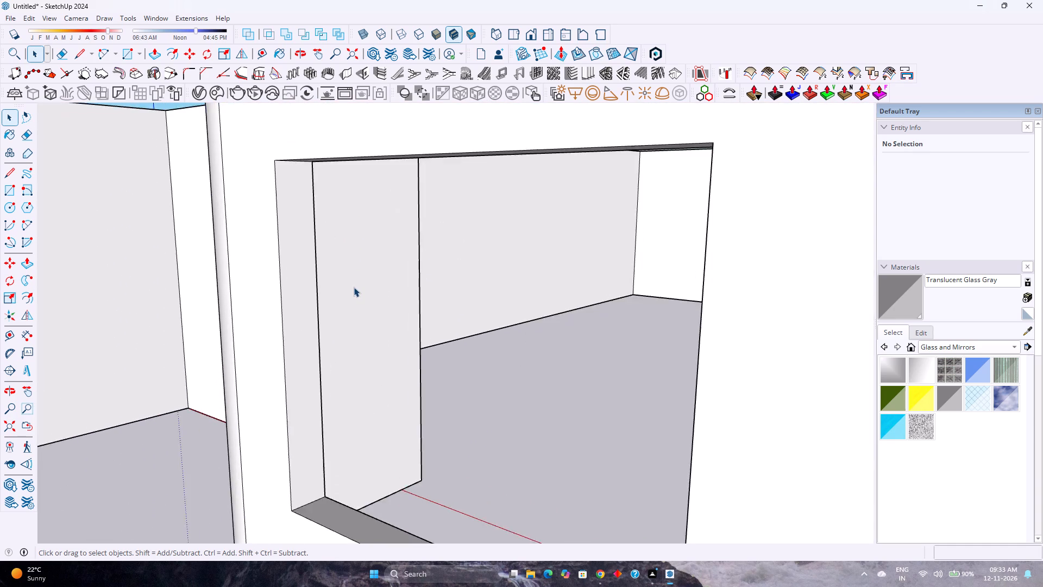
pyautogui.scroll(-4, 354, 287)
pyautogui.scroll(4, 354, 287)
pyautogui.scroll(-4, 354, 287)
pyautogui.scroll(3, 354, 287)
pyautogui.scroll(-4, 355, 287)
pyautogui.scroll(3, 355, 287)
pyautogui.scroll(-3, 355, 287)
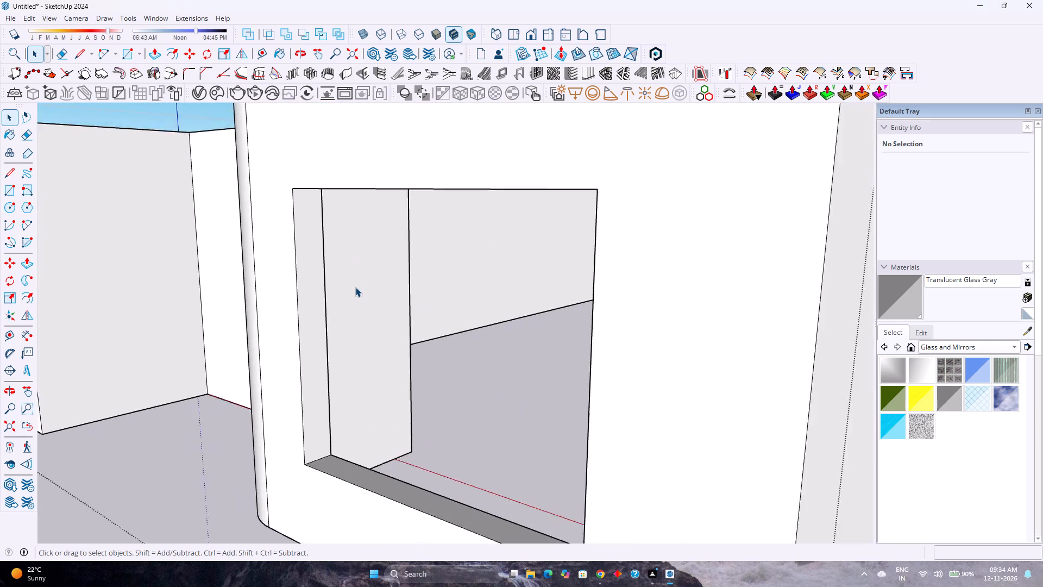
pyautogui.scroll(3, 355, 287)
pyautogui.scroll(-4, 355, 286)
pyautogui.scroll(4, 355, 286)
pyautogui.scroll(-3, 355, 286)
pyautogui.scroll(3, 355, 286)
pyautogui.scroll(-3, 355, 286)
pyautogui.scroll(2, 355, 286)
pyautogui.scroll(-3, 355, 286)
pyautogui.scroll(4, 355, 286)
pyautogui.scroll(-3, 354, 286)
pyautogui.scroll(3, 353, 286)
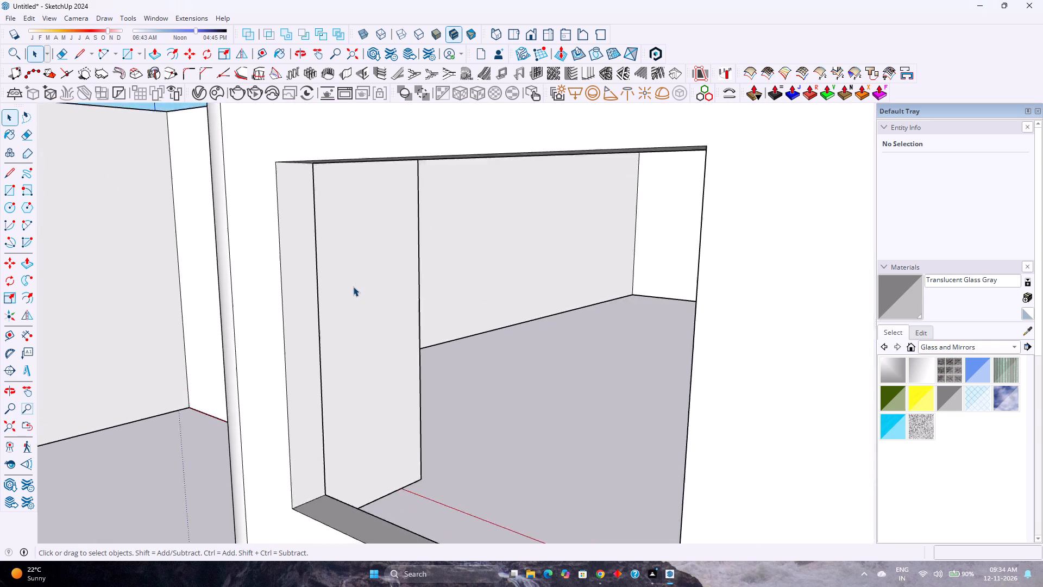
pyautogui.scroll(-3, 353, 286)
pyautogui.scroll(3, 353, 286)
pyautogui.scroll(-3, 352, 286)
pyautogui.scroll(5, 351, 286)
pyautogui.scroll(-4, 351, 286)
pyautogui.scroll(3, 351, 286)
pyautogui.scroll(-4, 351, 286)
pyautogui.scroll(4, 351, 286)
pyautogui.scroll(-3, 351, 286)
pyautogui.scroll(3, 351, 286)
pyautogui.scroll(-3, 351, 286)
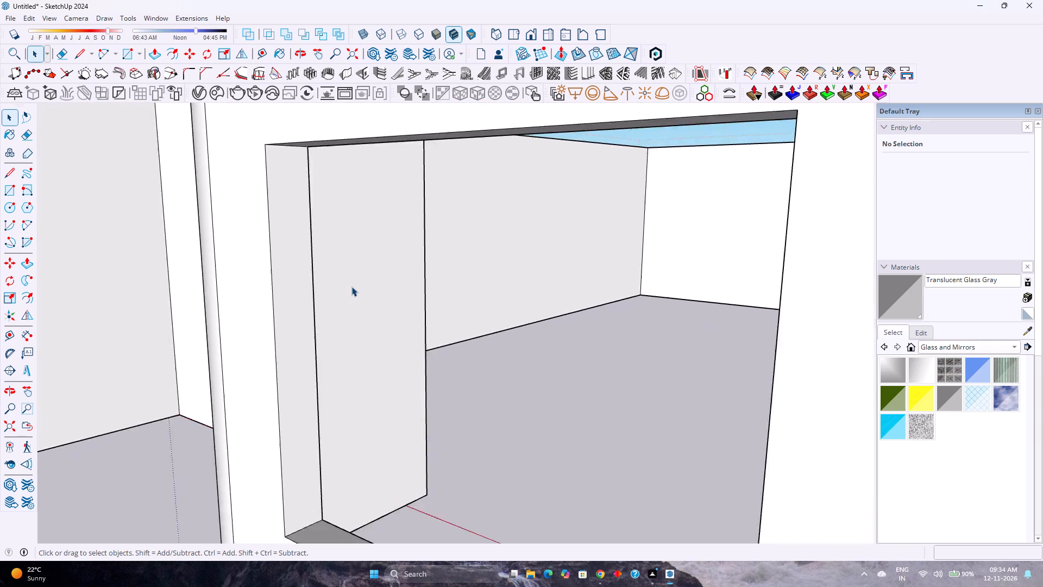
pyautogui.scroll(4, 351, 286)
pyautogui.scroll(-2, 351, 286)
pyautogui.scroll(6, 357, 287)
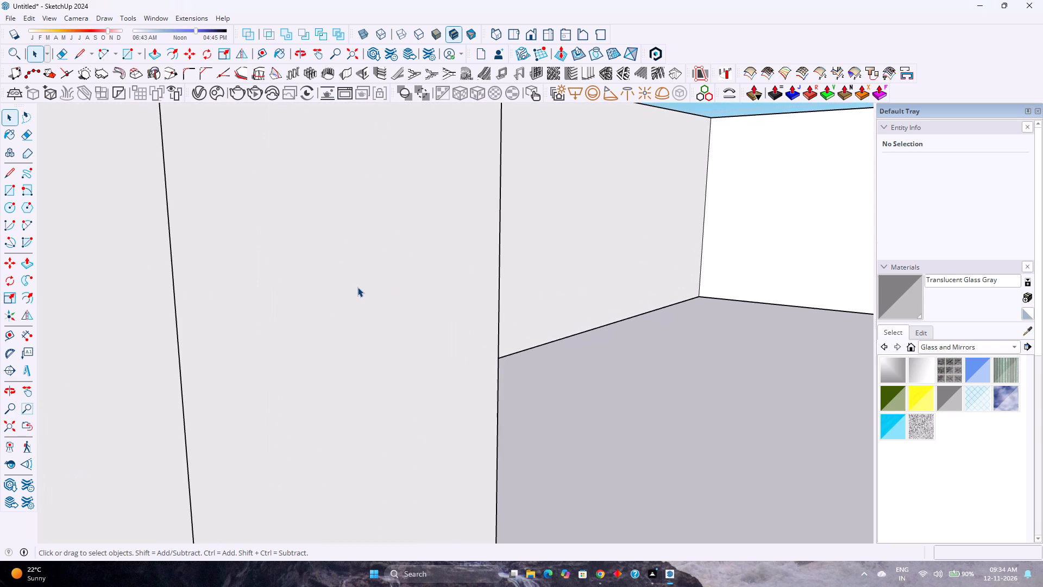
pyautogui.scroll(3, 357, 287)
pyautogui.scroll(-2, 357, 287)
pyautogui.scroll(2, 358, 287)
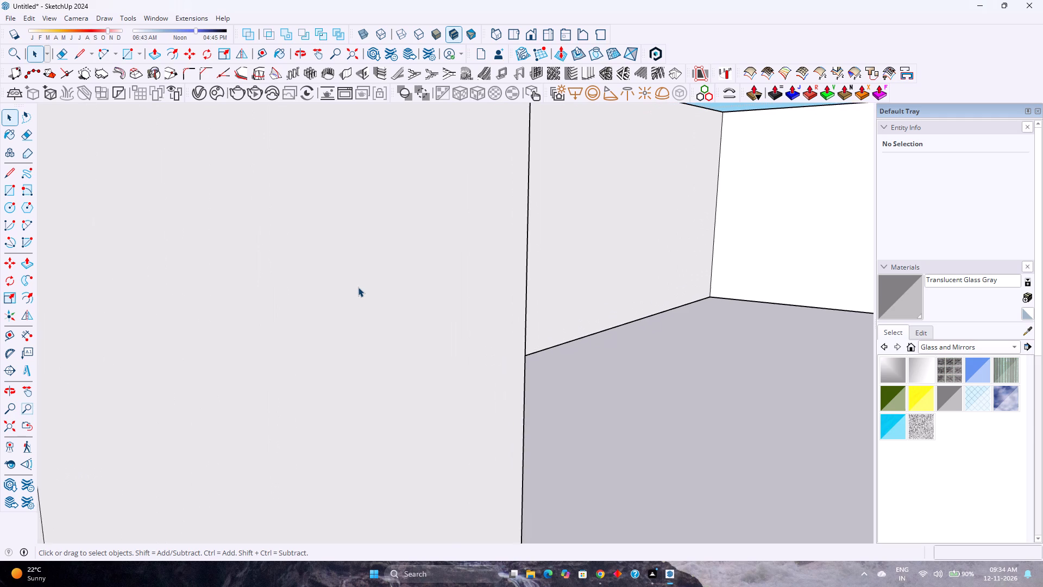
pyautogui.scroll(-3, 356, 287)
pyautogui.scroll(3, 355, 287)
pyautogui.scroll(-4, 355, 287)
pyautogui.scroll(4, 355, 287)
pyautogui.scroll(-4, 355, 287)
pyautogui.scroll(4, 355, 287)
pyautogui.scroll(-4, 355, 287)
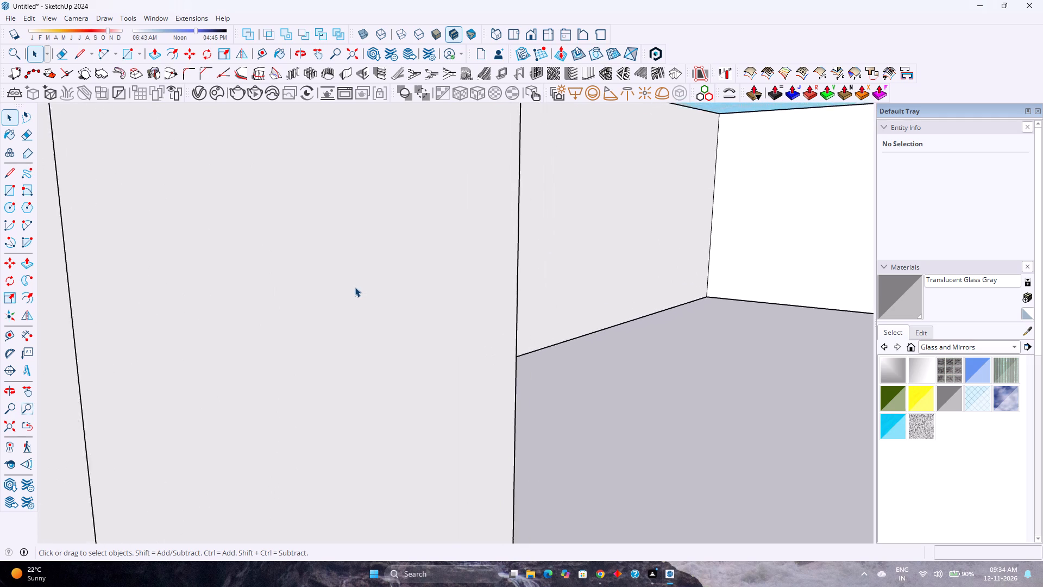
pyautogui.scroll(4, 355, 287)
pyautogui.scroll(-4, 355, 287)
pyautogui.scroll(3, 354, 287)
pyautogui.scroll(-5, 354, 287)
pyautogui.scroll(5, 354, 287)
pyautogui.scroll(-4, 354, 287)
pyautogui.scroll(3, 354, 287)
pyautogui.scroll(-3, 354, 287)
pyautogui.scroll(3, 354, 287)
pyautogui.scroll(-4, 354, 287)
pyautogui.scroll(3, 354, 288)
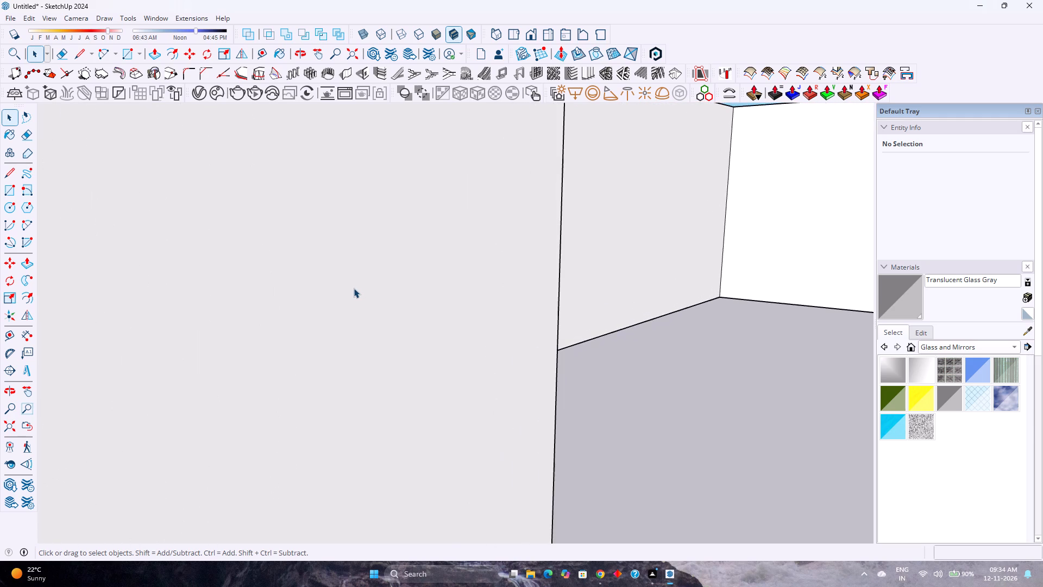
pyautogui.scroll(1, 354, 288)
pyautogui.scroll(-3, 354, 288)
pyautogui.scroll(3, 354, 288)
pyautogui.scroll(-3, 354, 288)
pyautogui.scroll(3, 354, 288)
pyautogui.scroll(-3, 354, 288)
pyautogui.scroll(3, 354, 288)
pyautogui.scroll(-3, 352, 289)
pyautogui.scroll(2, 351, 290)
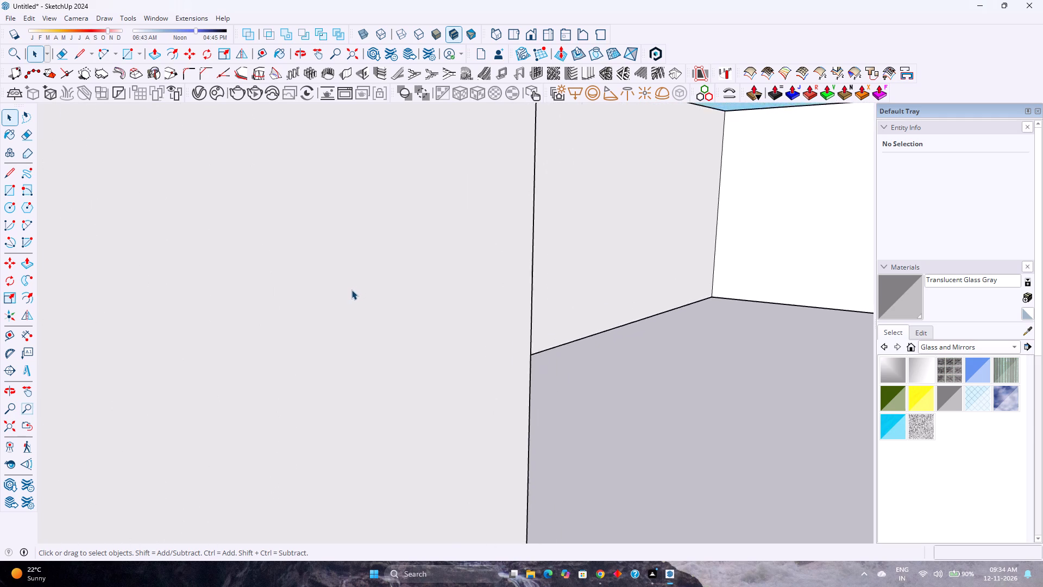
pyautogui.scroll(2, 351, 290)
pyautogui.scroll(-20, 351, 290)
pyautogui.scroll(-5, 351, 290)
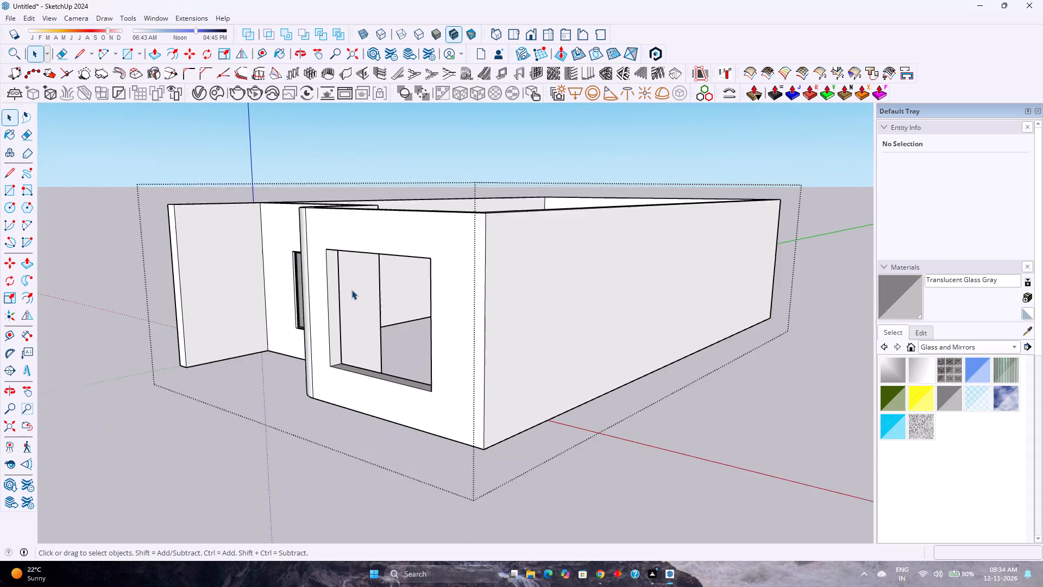
# Examine the projecting front section from above and from the front, including its window opening and rounded corner.
pyautogui.scroll(-3, 351, 290)
pyautogui.scroll(6, 351, 290)
pyautogui.moveTo(375, 277); pyautogui.dragTo(429, 381, button='middle')
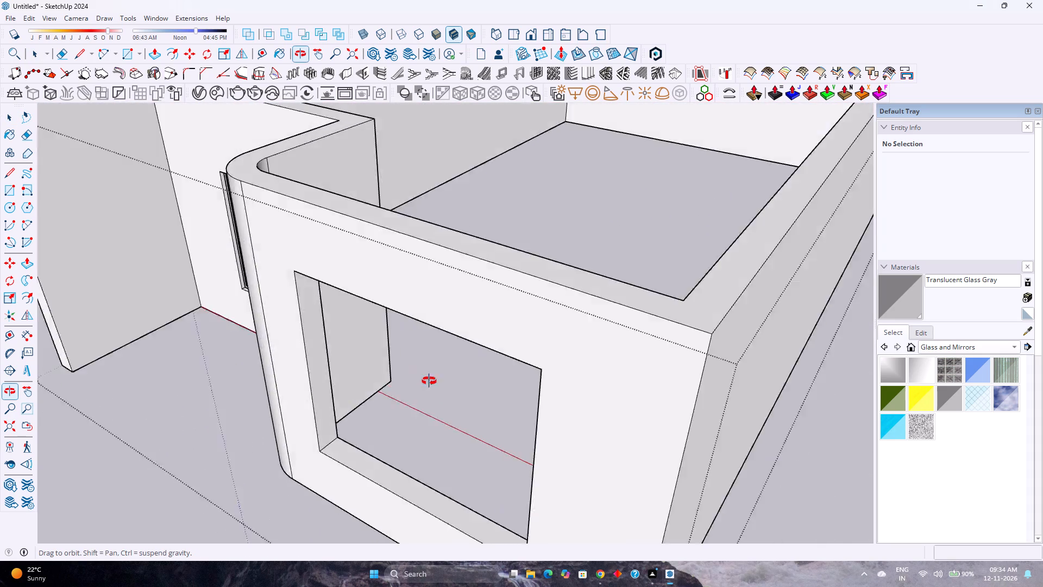
pyautogui.moveTo(429, 381); pyautogui.dragTo(466, 375, button='middle')
pyautogui.scroll(-7, 320, 354)
pyautogui.scroll(-4, 270, 337)
pyautogui.scroll(4, 270, 337)
pyautogui.scroll(-5, 270, 336)
pyautogui.scroll(1, 259, 344)
pyautogui.moveTo(259, 344); pyautogui.dragTo(325, 246, button='middle')
pyautogui.middleClick(328, 244)
pyautogui.scroll(-3, 328, 243)
pyautogui.scroll(9, 328, 243)
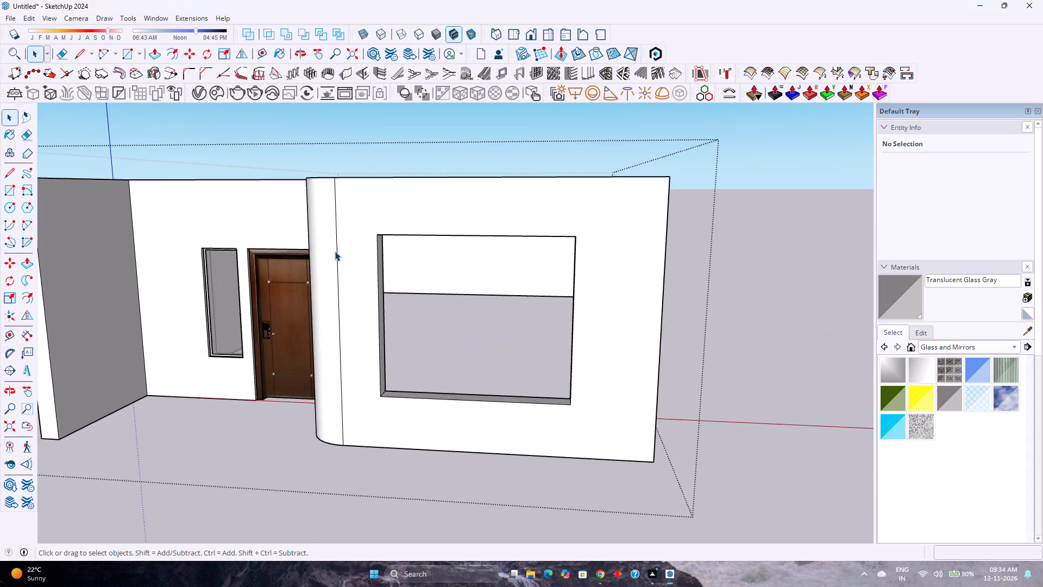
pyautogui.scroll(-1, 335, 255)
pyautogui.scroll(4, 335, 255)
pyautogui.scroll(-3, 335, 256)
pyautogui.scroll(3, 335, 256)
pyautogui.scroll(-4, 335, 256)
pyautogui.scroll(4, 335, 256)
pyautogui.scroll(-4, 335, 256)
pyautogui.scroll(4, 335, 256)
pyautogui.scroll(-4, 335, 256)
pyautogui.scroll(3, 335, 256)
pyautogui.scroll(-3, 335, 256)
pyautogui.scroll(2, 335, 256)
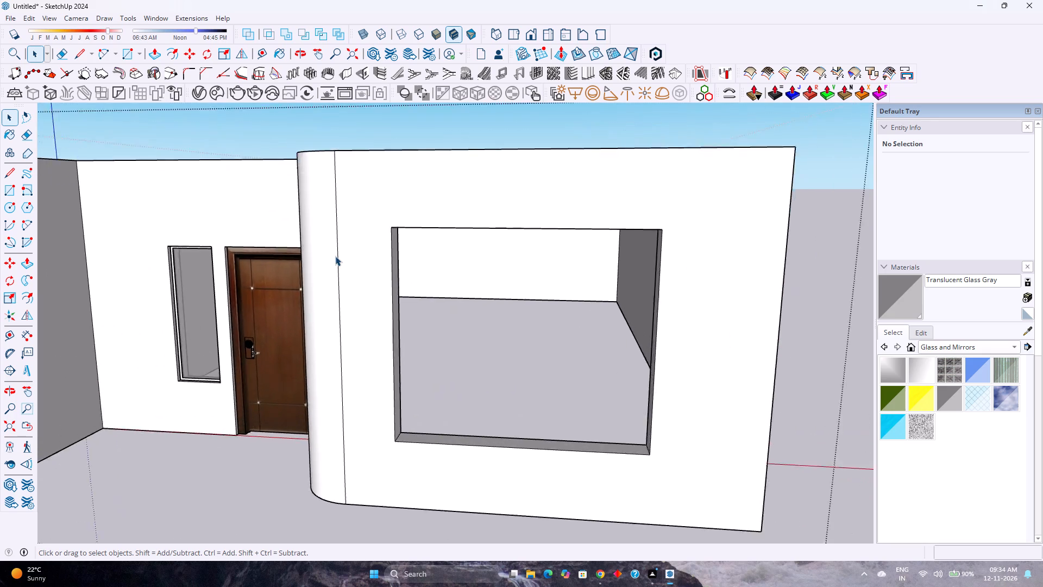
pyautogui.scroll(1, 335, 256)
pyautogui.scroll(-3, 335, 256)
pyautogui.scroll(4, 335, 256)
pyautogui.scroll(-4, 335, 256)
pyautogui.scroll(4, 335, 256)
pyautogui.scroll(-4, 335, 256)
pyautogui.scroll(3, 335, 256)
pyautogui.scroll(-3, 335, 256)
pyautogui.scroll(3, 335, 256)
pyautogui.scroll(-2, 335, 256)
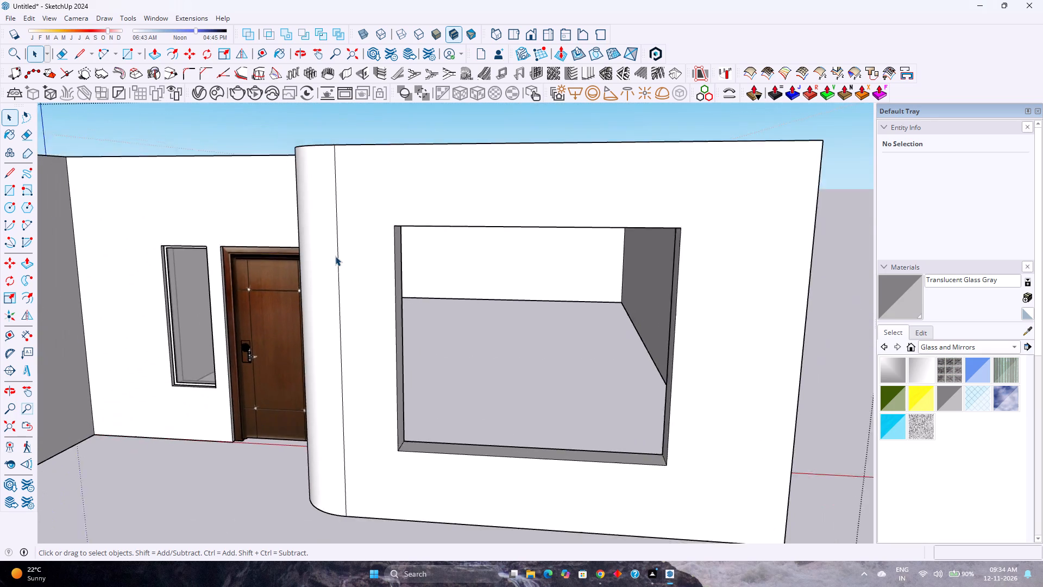
# Examine the whole room from above and from the front corner, including the projecting section's window opening and rounded corner.
pyautogui.scroll(-5, 335, 256)
pyautogui.scroll(4, 335, 256)
pyautogui.moveTo(347, 256); pyautogui.dragTo(227, 428, button='middle')
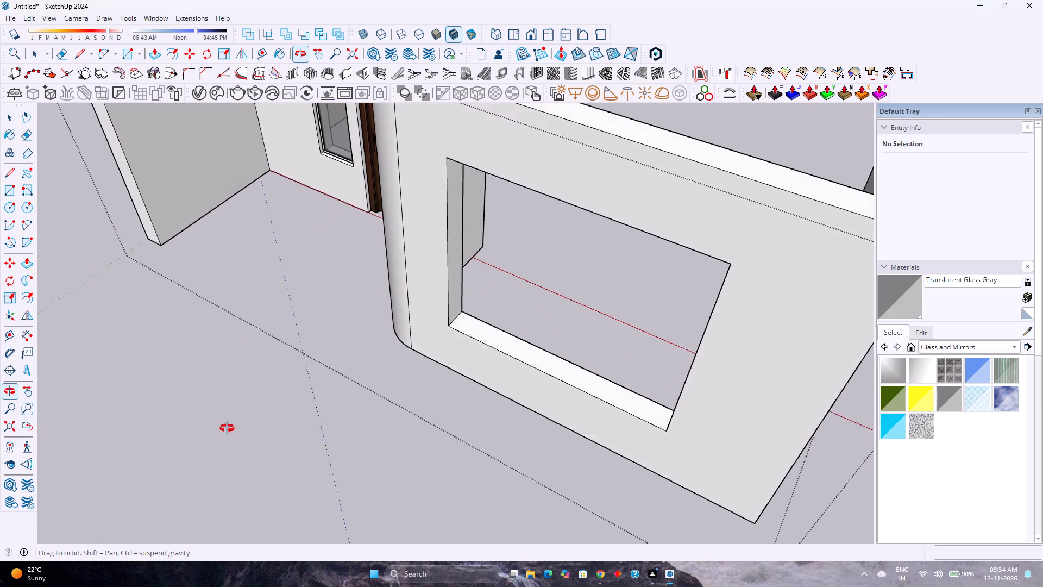
pyautogui.moveTo(227, 428); pyautogui.dragTo(228, 425, button='middle')
pyautogui.moveTo(232, 420); pyautogui.dragTo(241, 407, button='middle')
pyautogui.middleClick(287, 354)
pyautogui.scroll(-9, 291, 339)
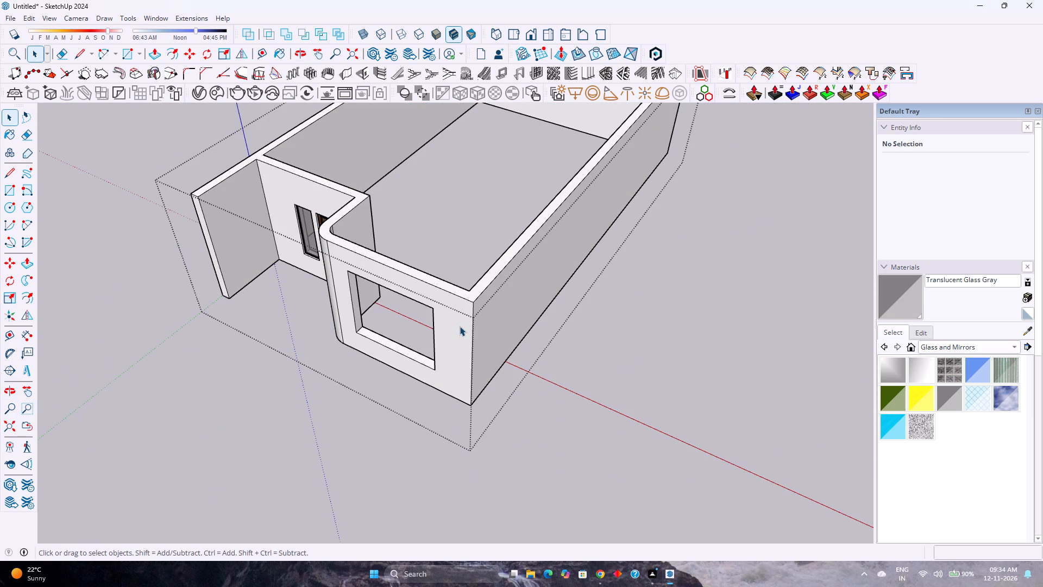
pyautogui.scroll(5, 459, 325)
pyautogui.scroll(-4, 457, 324)
pyautogui.moveTo(421, 347); pyautogui.dragTo(520, 303, button='middle')
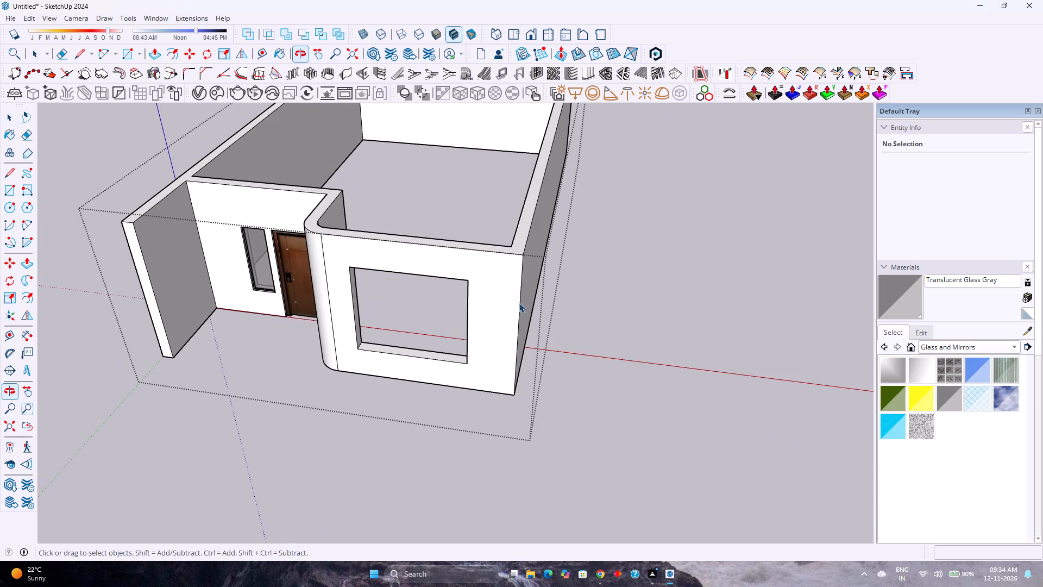
pyautogui.scroll(-3, 500, 299)
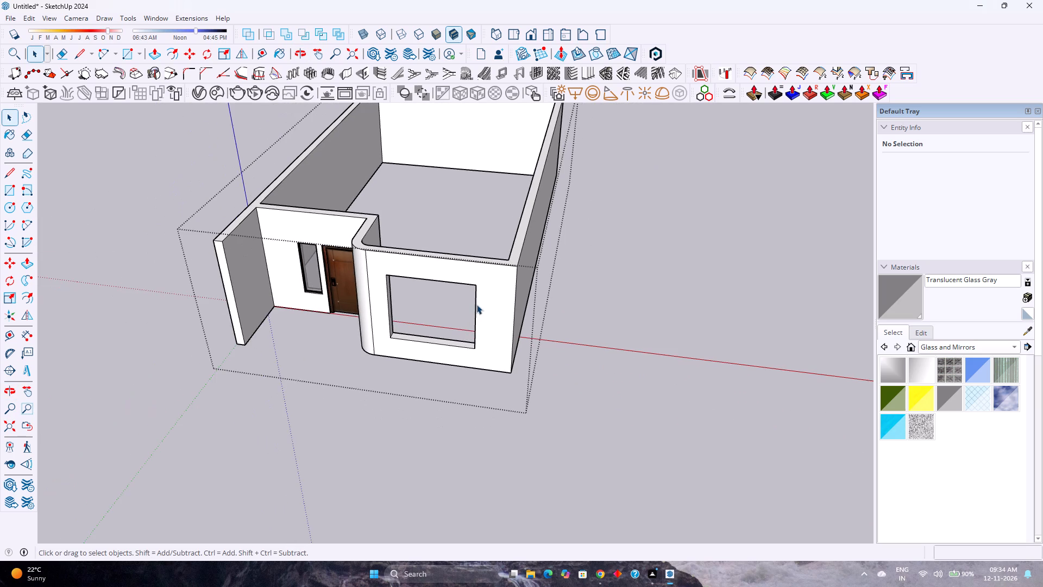
pyautogui.scroll(4, 403, 329)
pyautogui.scroll(-4, 373, 340)
pyautogui.scroll(2, 373, 340)
pyautogui.moveTo(373, 340); pyautogui.dragTo(376, 286, button='middle')
pyautogui.middleClick(376, 285)
pyautogui.scroll(-3, 376, 285)
pyautogui.scroll(5, 375, 286)
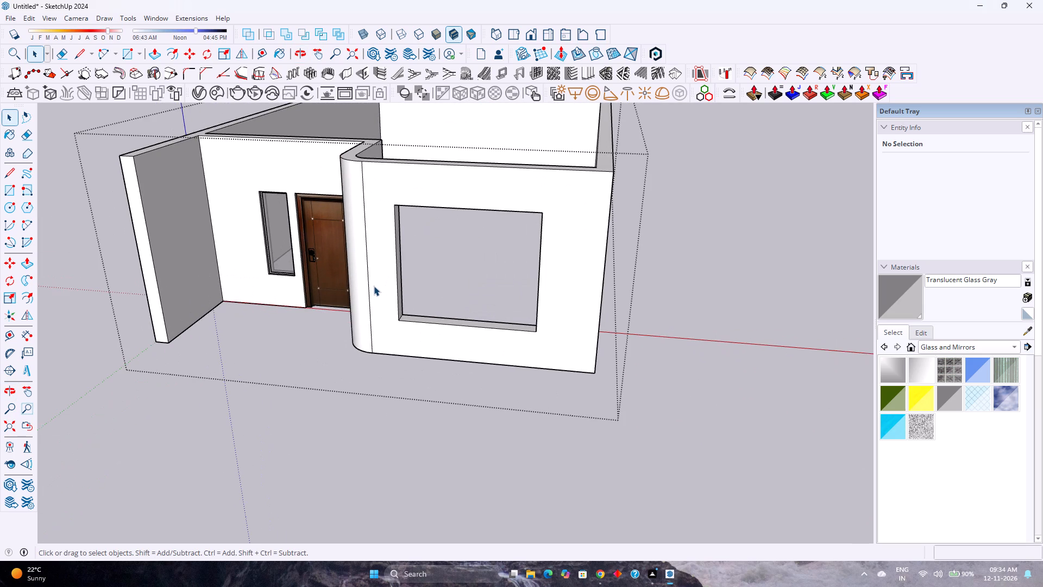
pyautogui.scroll(3, 373, 286)
pyautogui.scroll(-7, 373, 286)
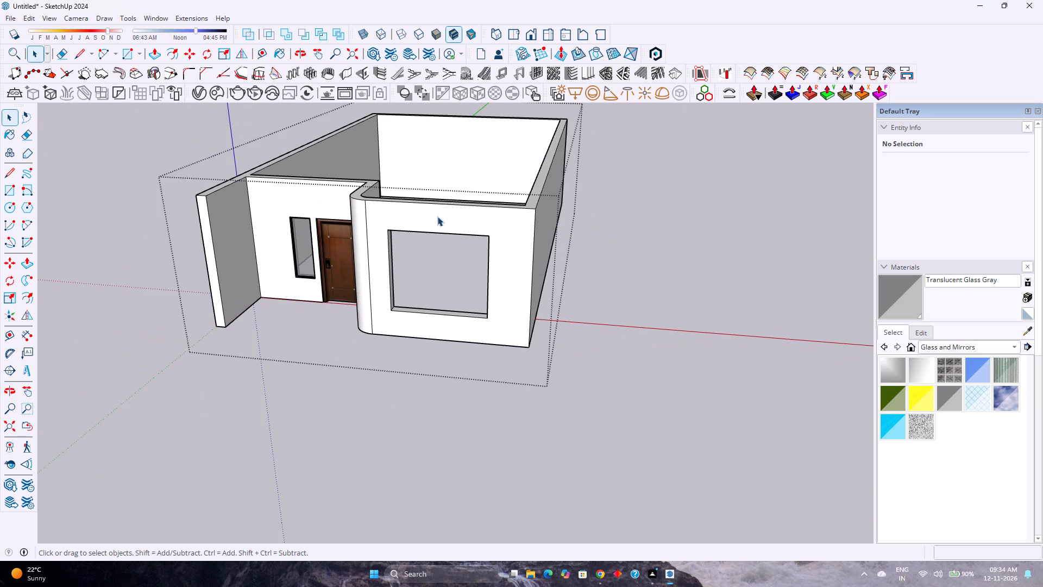
# Switch to the standard front view and inspect the large window opening in the projecting section up close.
pyautogui.click(530, 27)
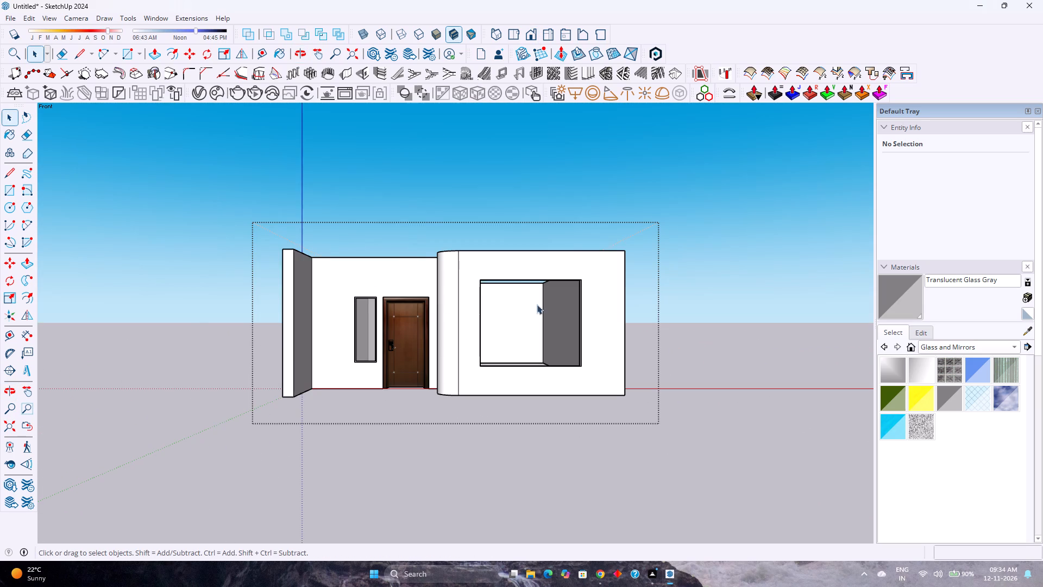
pyautogui.scroll(4, 562, 313)
pyautogui.moveTo(560, 313); pyautogui.dragTo(530, 296, button='middle')
pyautogui.scroll(1, 530, 296)
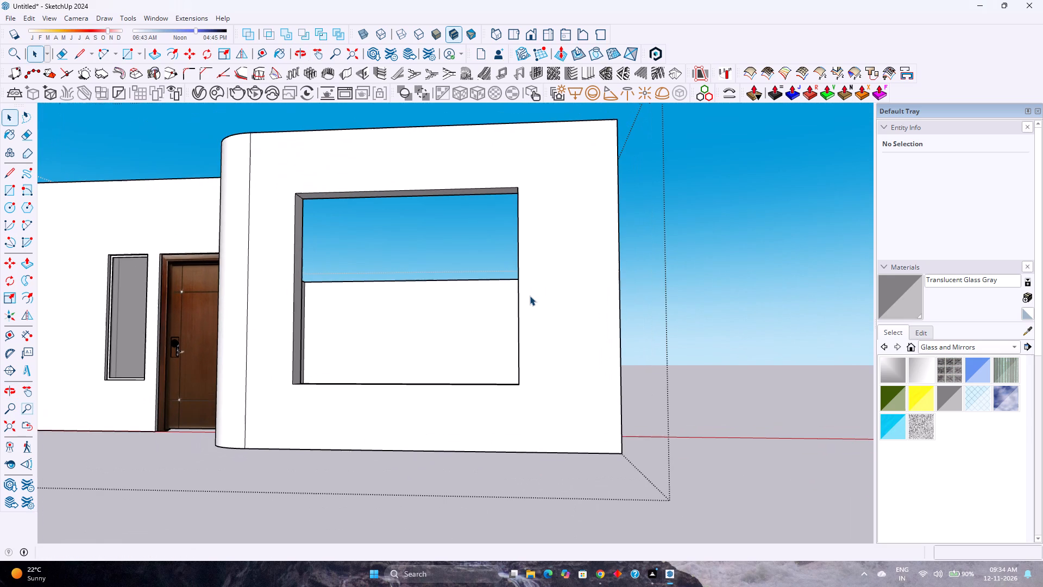
pyautogui.moveTo(533, 296); pyautogui.dragTo(552, 298, button='middle')
pyautogui.middleClick(552, 298)
pyautogui.moveTo(443, 303); pyautogui.dragTo(443, 298, button='middle')
pyautogui.middleClick(443, 298)
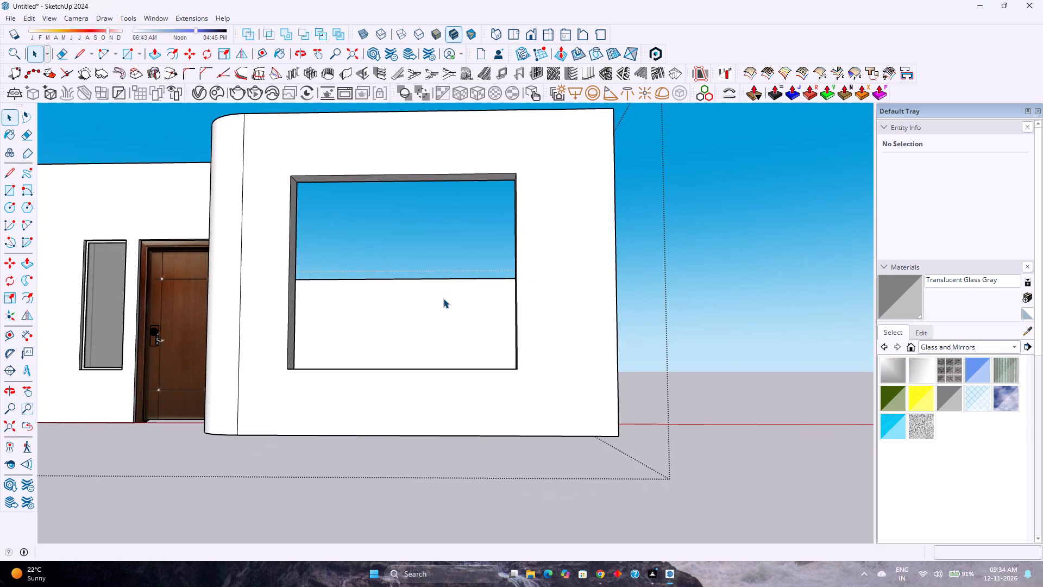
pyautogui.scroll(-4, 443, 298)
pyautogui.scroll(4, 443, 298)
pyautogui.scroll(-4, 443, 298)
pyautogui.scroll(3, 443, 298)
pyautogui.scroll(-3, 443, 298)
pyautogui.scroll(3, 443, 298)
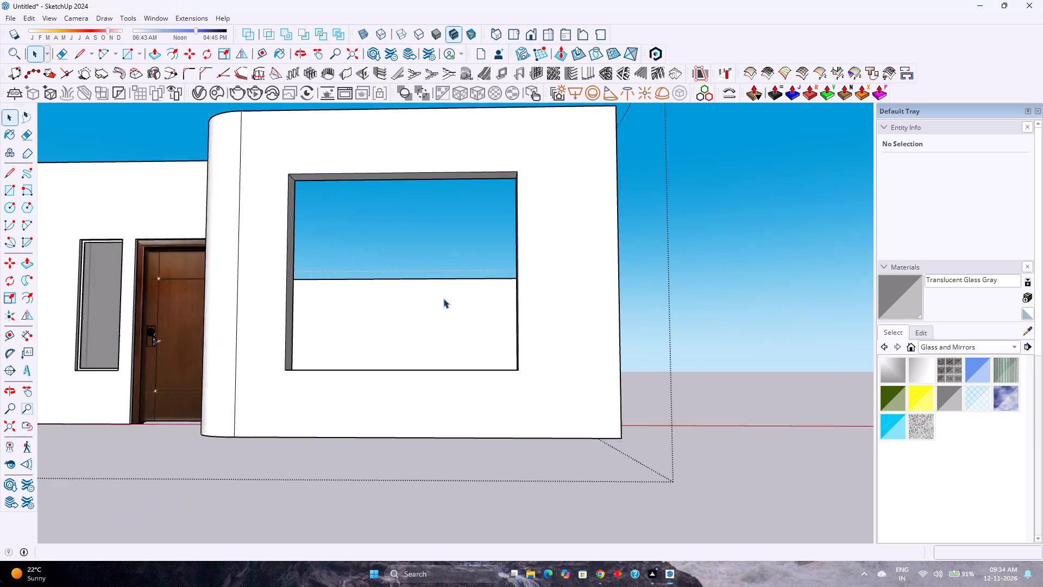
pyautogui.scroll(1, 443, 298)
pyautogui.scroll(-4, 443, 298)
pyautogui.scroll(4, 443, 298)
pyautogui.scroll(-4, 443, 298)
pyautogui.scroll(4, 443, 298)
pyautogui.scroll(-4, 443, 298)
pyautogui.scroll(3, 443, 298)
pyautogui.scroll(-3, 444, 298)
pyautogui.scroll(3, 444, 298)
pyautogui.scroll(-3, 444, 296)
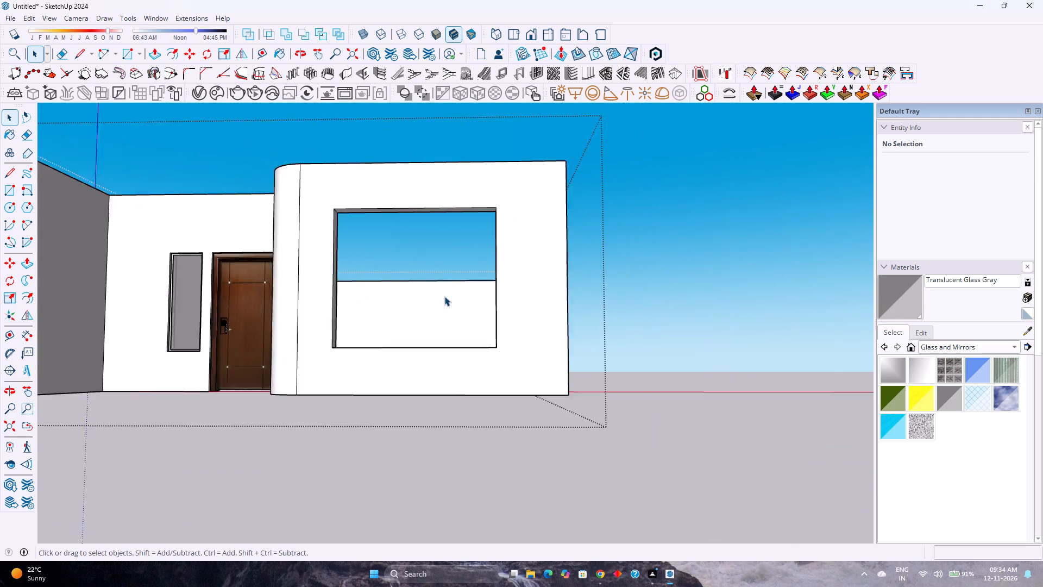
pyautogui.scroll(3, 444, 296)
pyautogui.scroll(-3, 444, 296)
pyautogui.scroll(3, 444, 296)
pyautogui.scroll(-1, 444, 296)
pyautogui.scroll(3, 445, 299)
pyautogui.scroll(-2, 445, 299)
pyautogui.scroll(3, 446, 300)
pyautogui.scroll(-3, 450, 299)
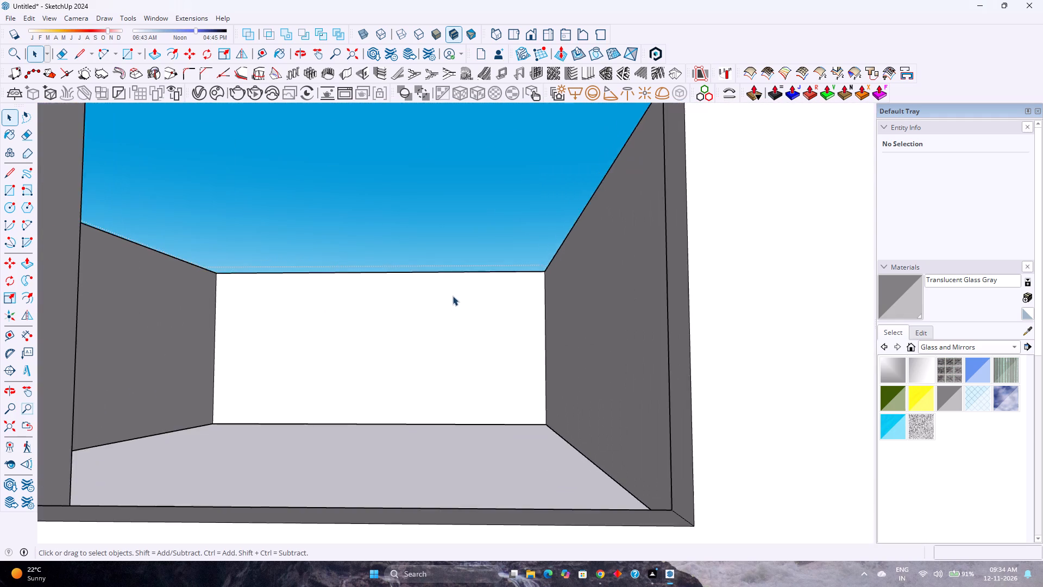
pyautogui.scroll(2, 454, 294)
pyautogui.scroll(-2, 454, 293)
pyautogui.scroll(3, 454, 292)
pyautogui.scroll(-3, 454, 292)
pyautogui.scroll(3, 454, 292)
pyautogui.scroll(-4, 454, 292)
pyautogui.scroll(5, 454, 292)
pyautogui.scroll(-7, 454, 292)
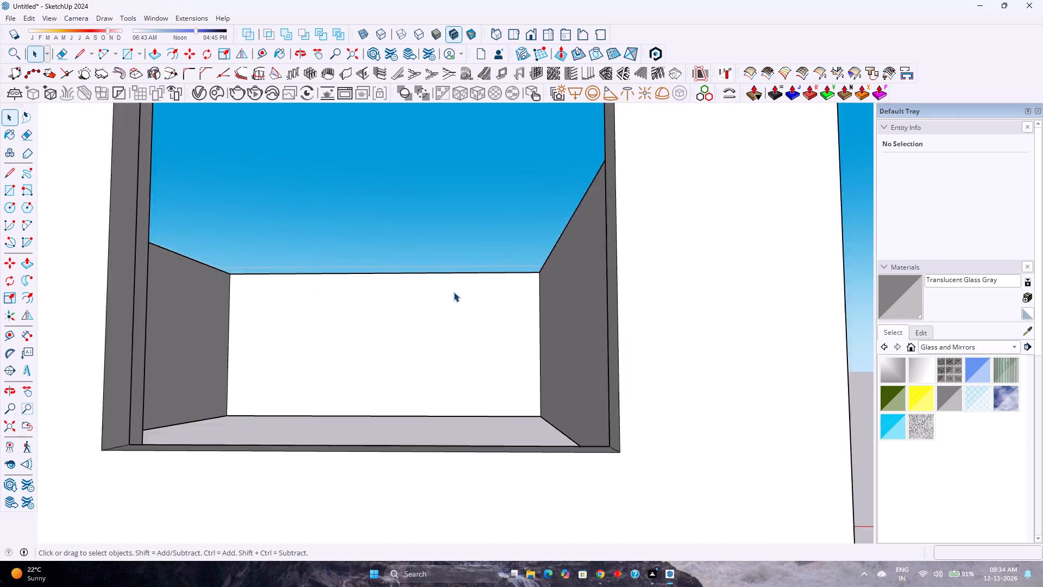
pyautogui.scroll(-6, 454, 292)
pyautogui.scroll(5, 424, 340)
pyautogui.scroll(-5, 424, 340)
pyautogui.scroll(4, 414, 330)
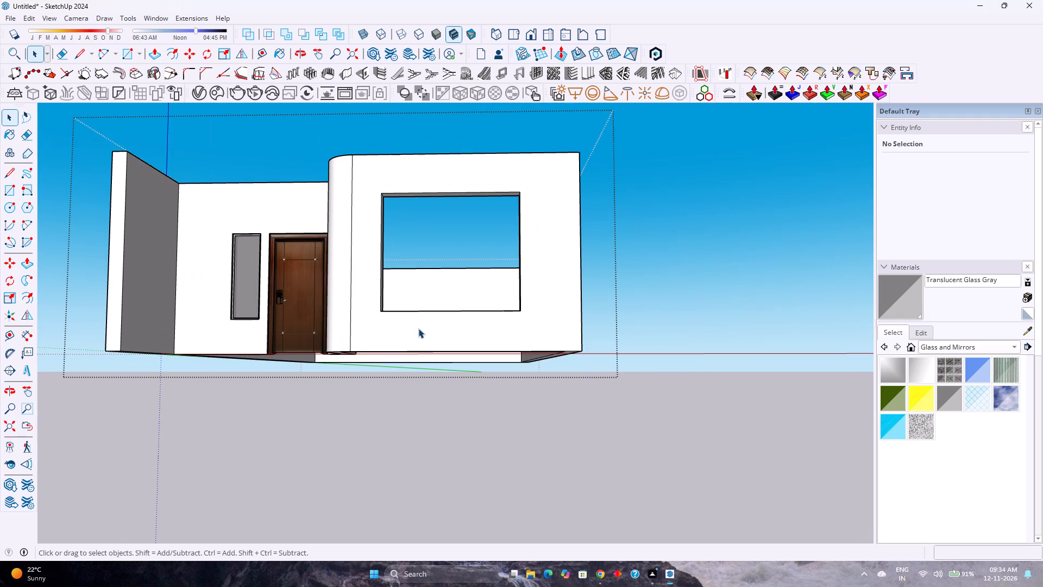
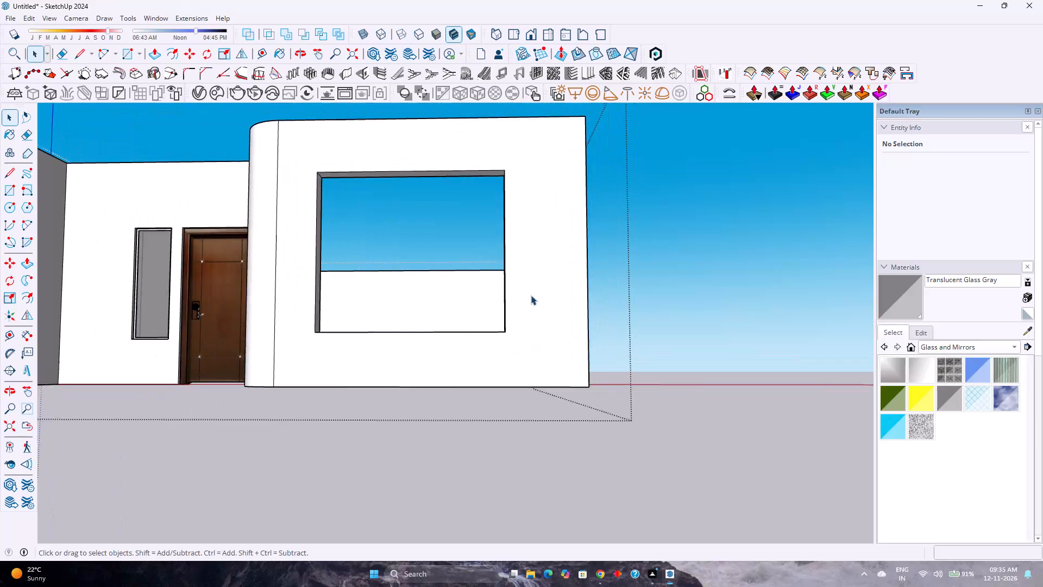
# Examine the projecting front section and its large window opening from slightly above, both up close and with the whole room.
pyautogui.scroll(3, 531, 295)
pyautogui.scroll(-3, 531, 295)
pyautogui.scroll(3, 531, 295)
pyautogui.moveTo(531, 307); pyautogui.dragTo(519, 357, button='middle')
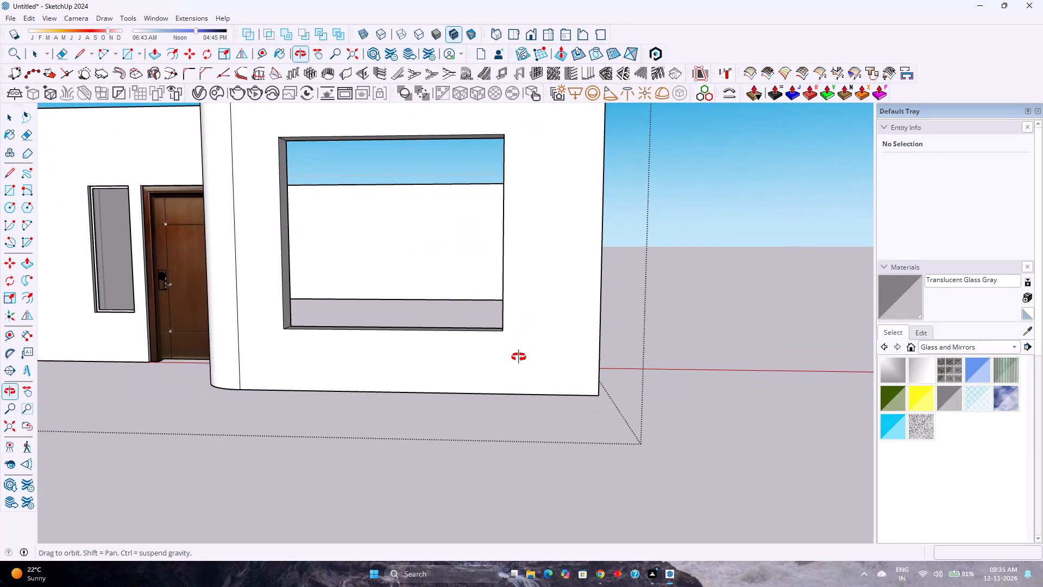
pyautogui.moveTo(519, 357); pyautogui.dragTo(519, 355, button='middle')
pyautogui.middleClick(519, 355)
pyautogui.scroll(-4, 519, 355)
pyautogui.scroll(4, 519, 355)
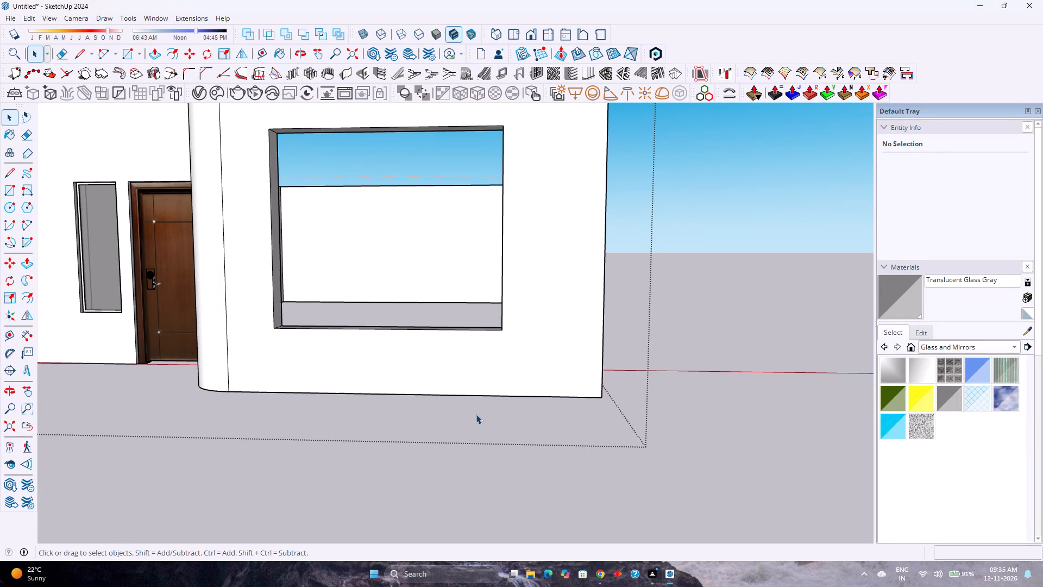
pyautogui.scroll(-4, 472, 409)
pyautogui.moveTo(290, 467); pyautogui.dragTo(289, 439, button='middle')
pyautogui.scroll(-4, 289, 439)
pyautogui.scroll(4, 399, 332)
pyautogui.moveTo(399, 332); pyautogui.dragTo(403, 355, button='middle')
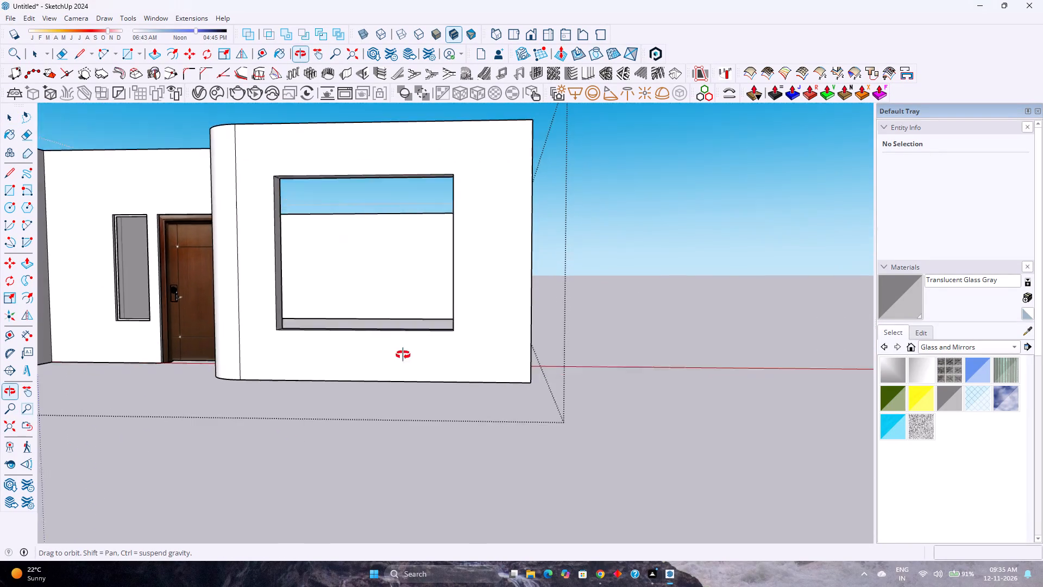
pyautogui.moveTo(403, 355); pyautogui.dragTo(404, 363, button='middle')
pyautogui.middleClick(404, 363)
pyautogui.scroll(-4, 404, 363)
pyautogui.scroll(4, 402, 363)
pyautogui.scroll(-4, 402, 362)
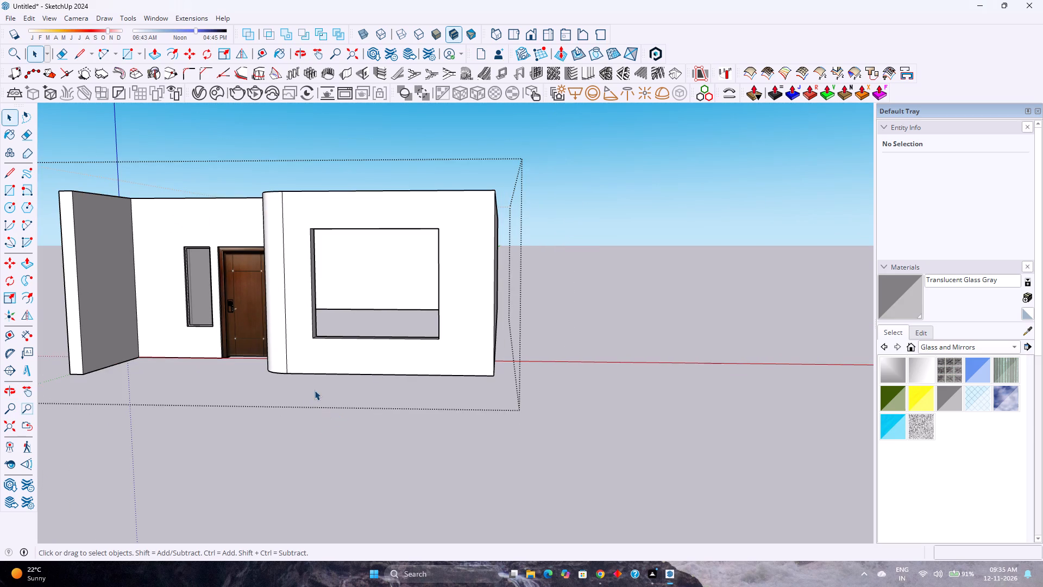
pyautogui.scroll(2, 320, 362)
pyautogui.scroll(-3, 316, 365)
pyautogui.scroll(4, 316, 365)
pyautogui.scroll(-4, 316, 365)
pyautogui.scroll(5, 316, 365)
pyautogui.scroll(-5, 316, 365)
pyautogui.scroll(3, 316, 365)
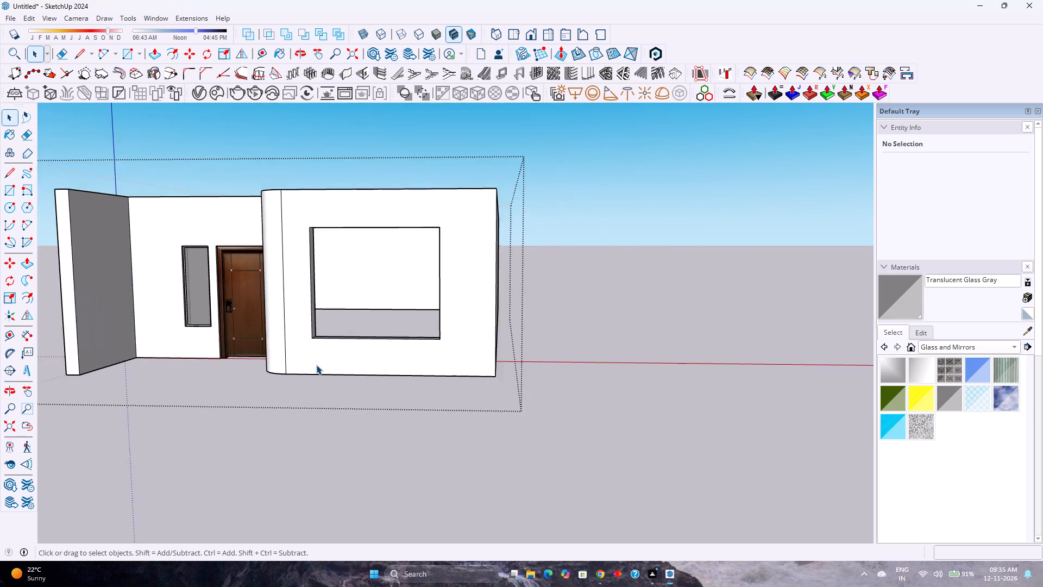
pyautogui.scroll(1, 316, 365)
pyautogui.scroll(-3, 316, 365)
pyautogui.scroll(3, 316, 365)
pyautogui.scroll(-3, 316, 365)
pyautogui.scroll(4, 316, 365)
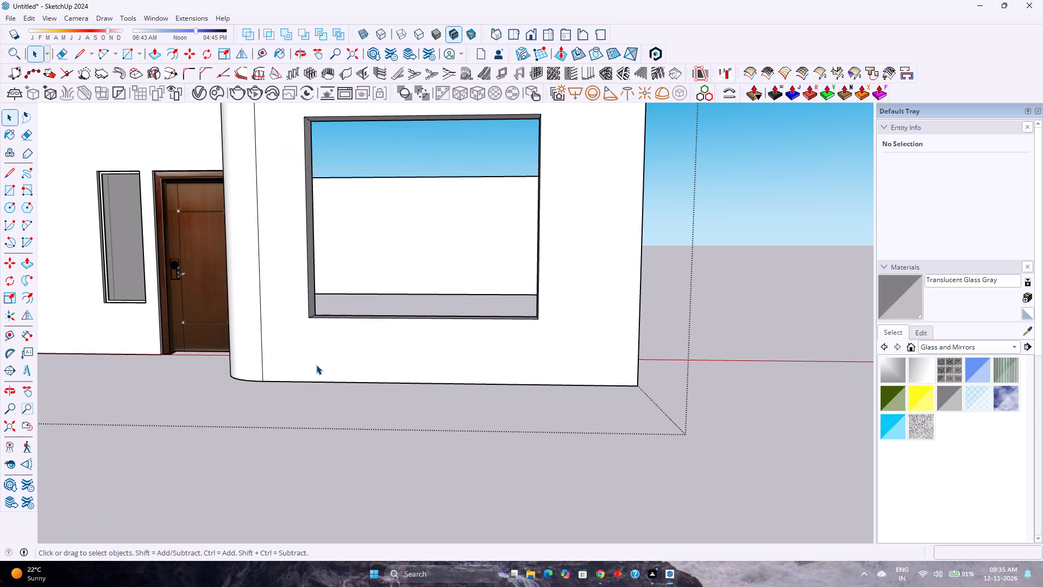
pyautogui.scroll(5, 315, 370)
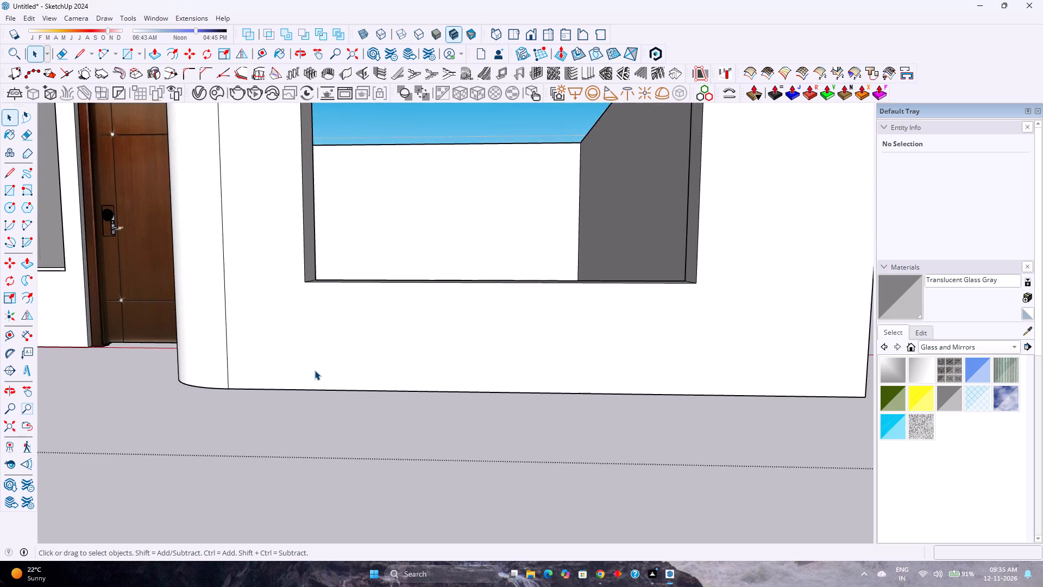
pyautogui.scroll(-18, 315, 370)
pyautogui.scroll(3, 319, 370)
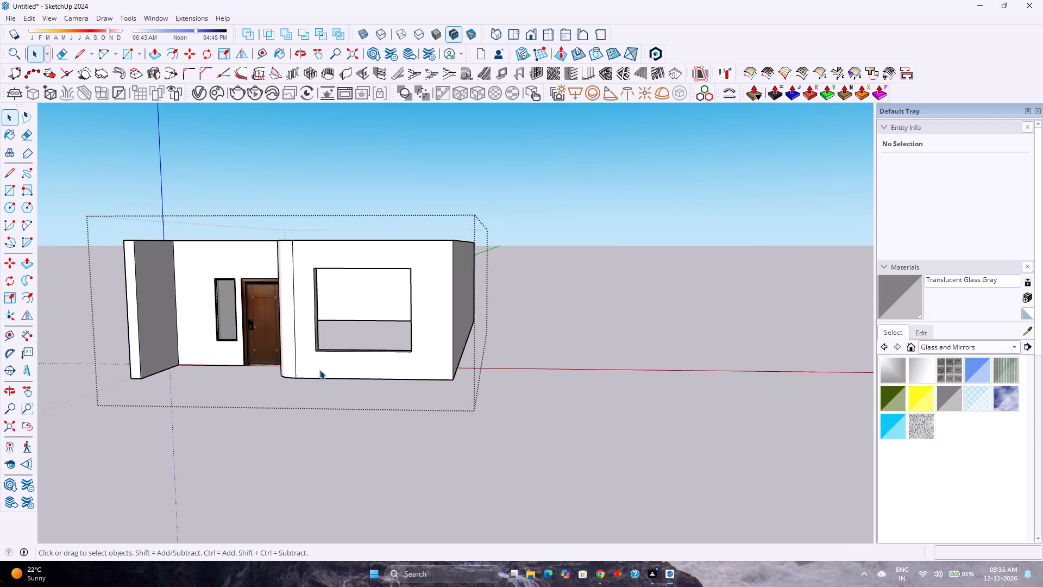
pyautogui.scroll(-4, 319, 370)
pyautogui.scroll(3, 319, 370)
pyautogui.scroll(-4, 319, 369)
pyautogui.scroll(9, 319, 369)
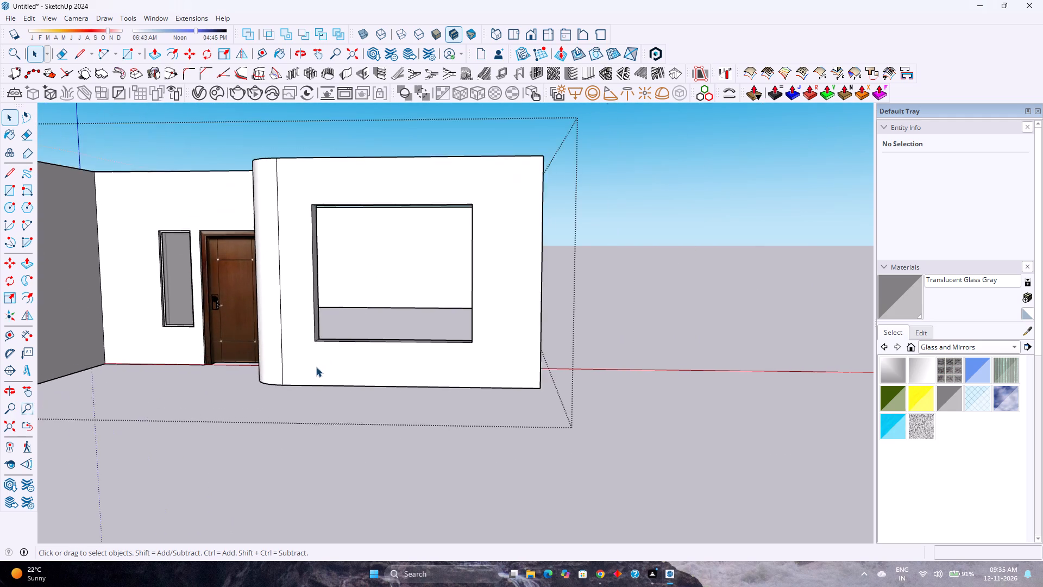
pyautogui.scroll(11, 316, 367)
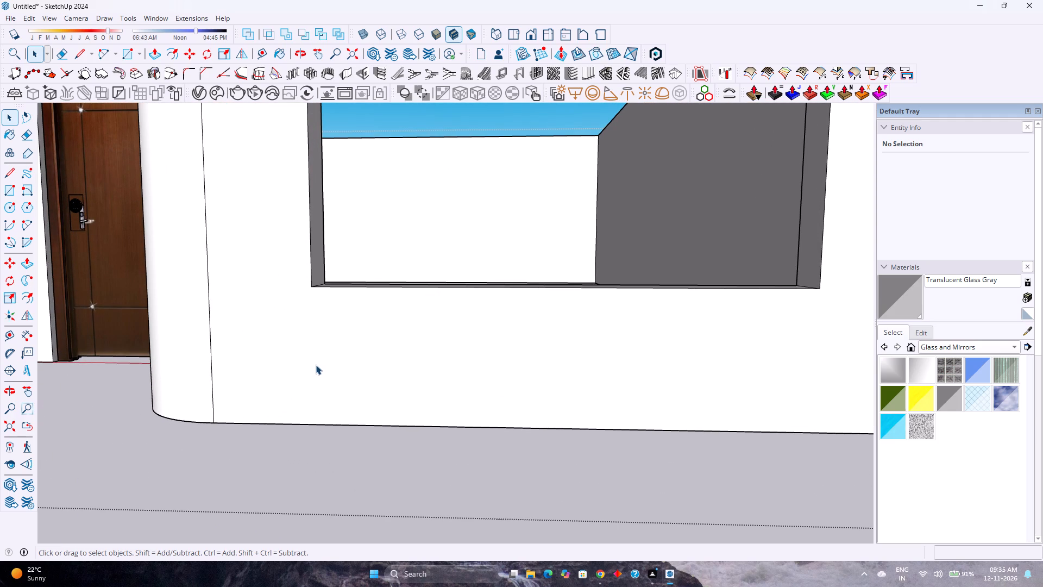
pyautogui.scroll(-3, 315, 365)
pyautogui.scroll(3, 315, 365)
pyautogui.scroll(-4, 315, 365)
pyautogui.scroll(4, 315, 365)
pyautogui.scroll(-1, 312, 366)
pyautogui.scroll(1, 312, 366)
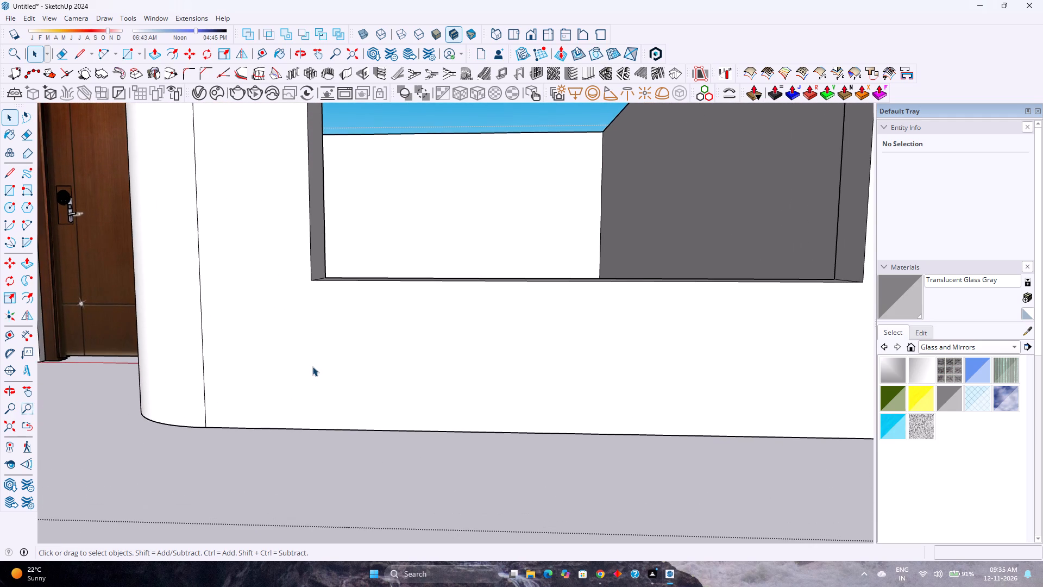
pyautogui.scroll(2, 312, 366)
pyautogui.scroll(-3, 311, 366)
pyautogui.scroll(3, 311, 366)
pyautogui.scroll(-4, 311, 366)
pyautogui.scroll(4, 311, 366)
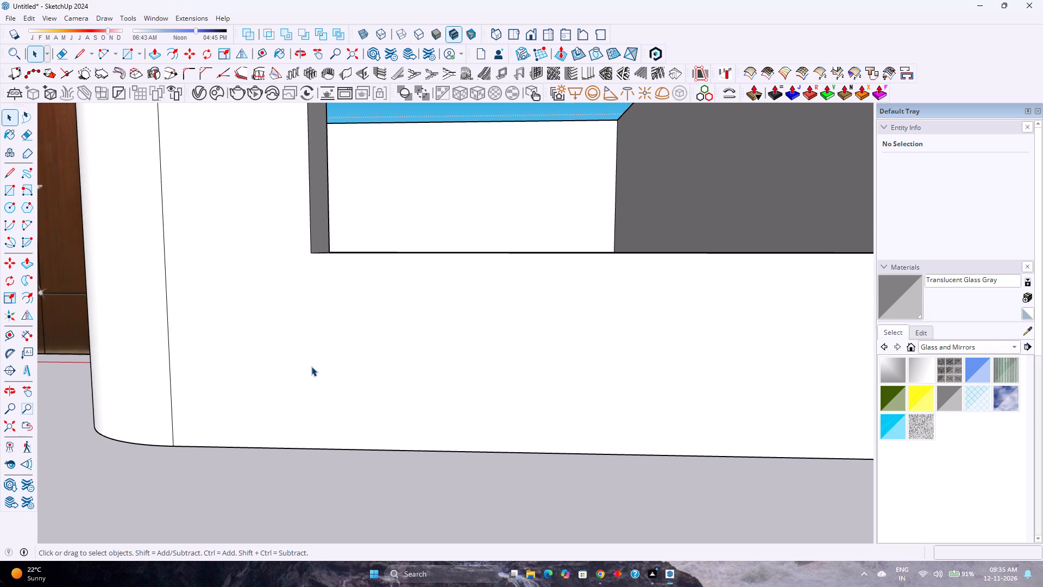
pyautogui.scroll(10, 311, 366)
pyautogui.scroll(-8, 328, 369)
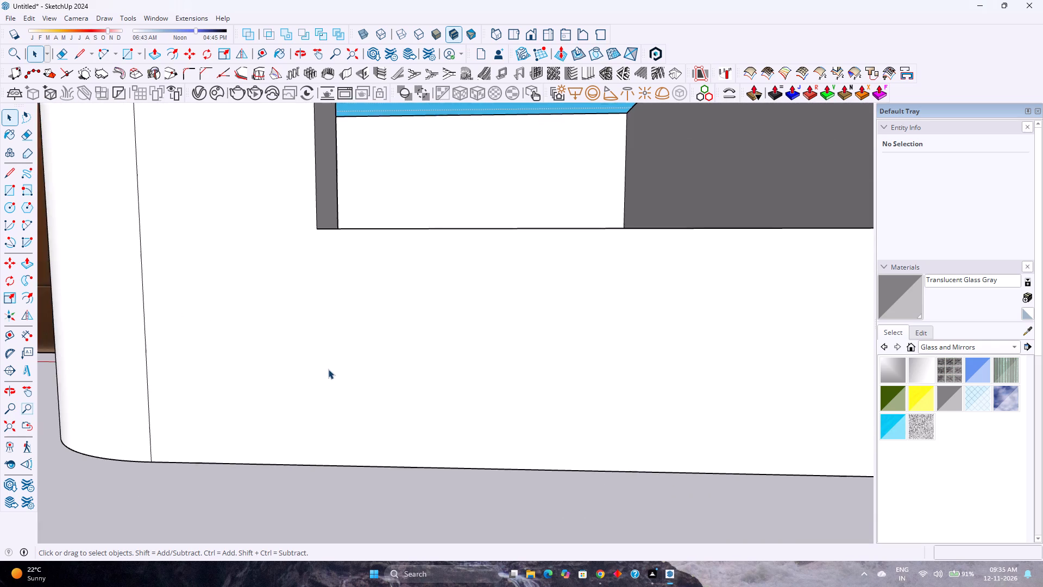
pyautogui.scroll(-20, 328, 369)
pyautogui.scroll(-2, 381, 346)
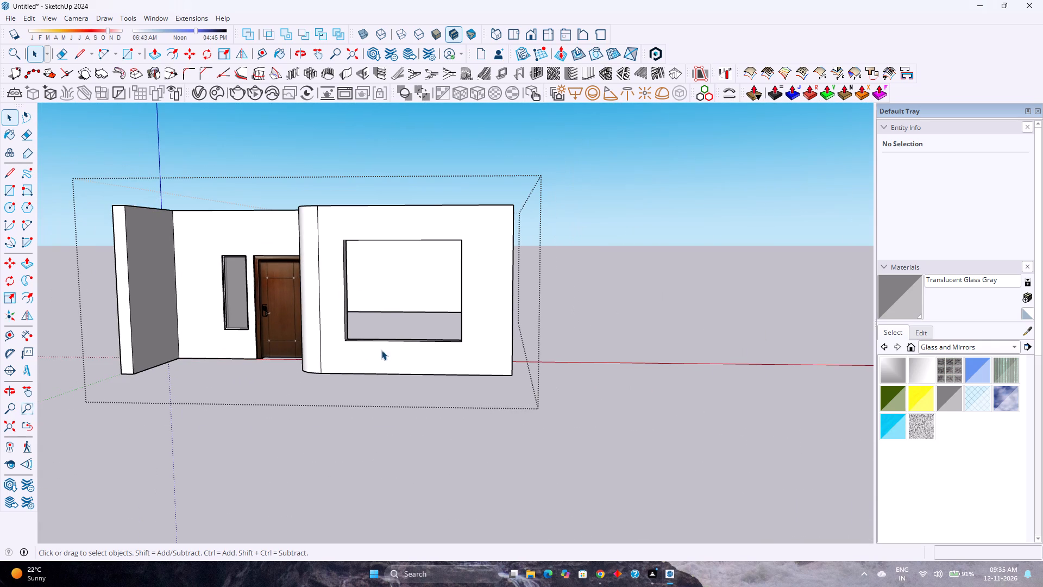
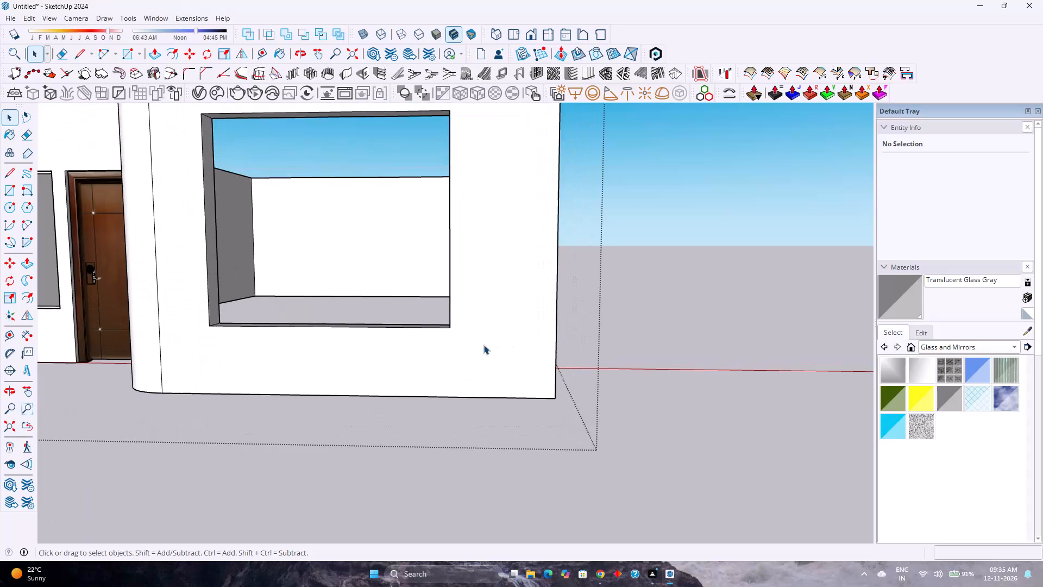
# Examine the projecting front section and its rounded corner at an angle, then in the standard front view.
pyautogui.click(483, 345)
pyautogui.scroll(-3, 483, 345)
pyautogui.scroll(2, 483, 345)
pyautogui.scroll(-3, 483, 345)
pyautogui.scroll(3, 483, 345)
pyautogui.scroll(-3, 483, 345)
pyautogui.scroll(3, 483, 345)
pyautogui.scroll(-7, 483, 345)
pyautogui.scroll(3, 372, 354)
pyautogui.moveTo(373, 355); pyautogui.dragTo(424, 358, button='middle')
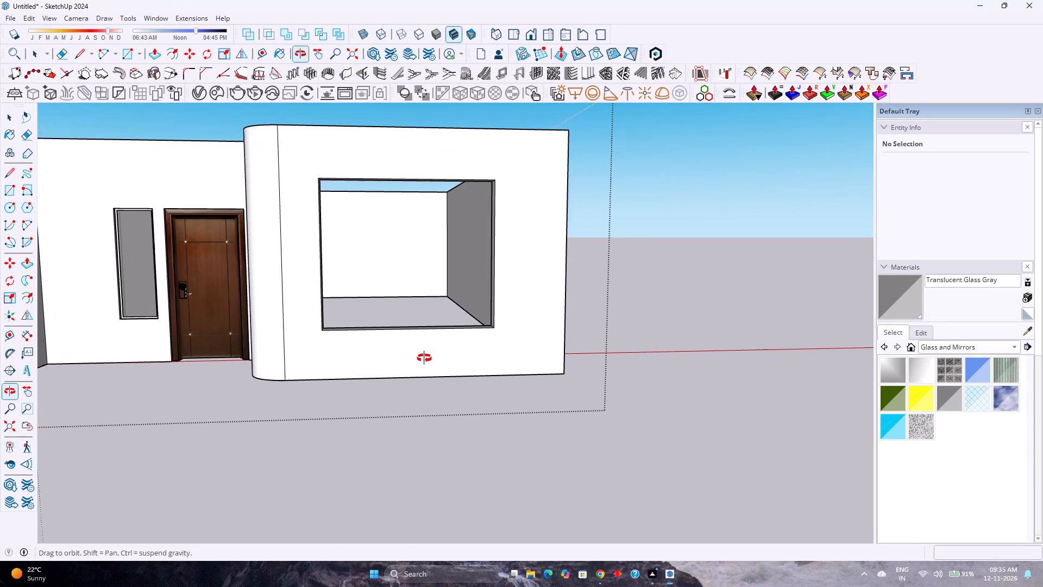
pyautogui.moveTo(424, 358); pyautogui.dragTo(425, 358, button='middle')
pyautogui.click(529, 27)
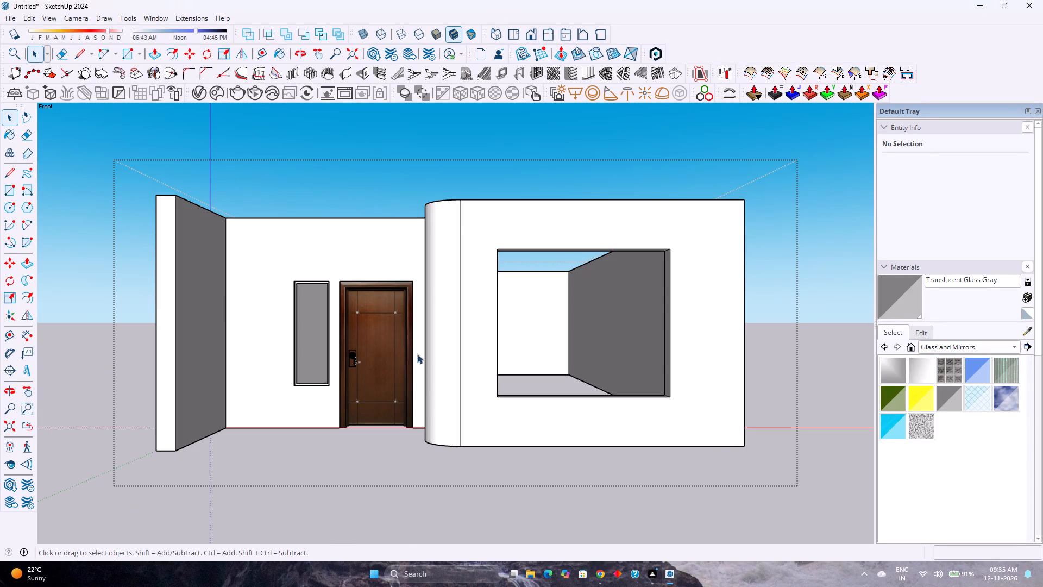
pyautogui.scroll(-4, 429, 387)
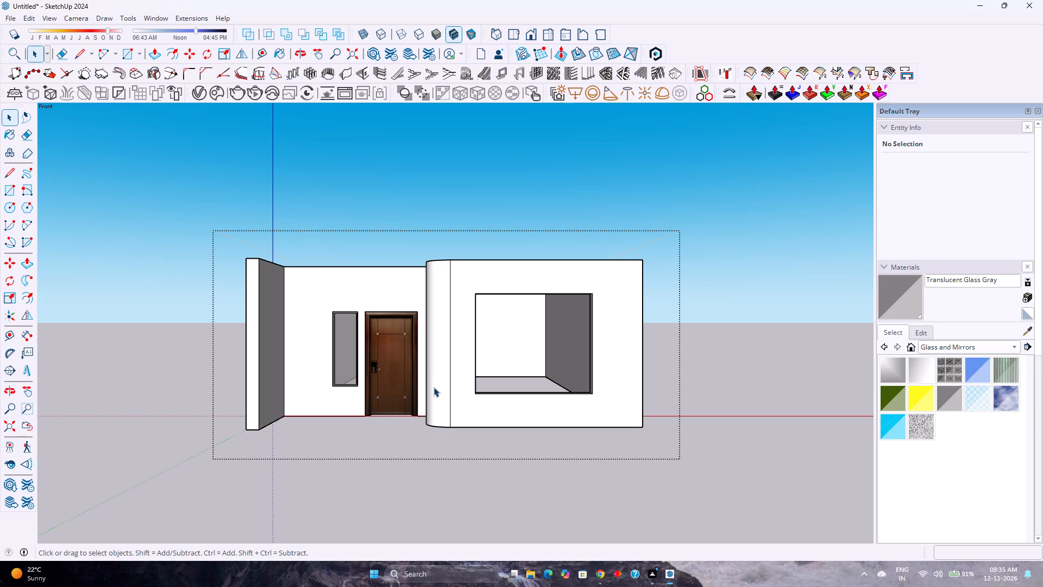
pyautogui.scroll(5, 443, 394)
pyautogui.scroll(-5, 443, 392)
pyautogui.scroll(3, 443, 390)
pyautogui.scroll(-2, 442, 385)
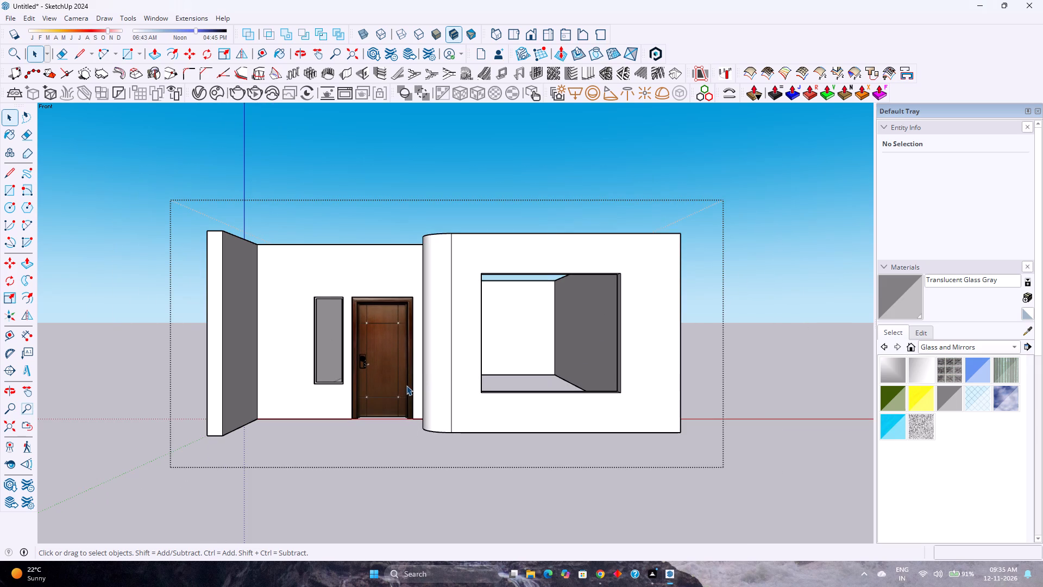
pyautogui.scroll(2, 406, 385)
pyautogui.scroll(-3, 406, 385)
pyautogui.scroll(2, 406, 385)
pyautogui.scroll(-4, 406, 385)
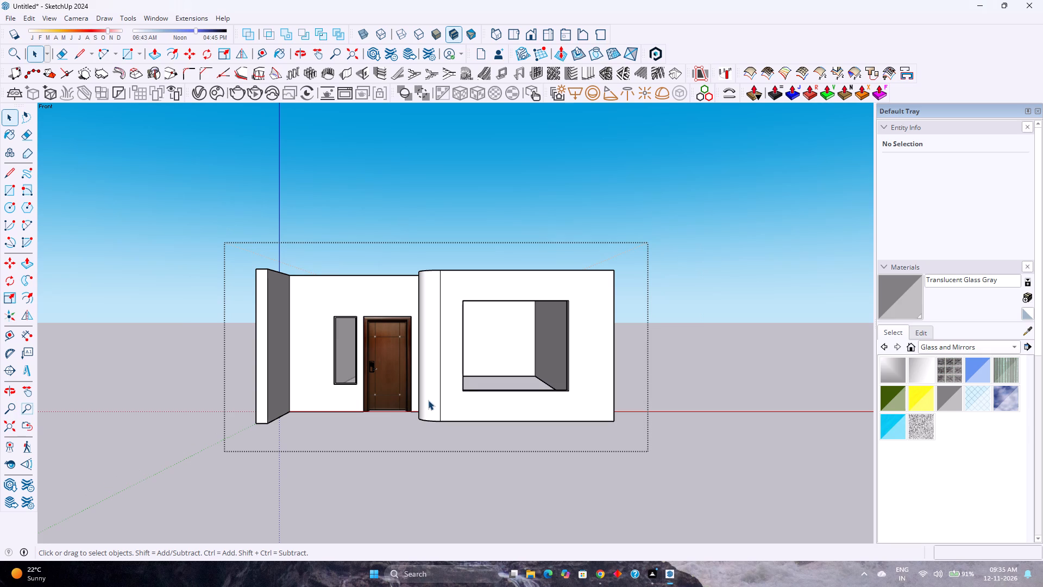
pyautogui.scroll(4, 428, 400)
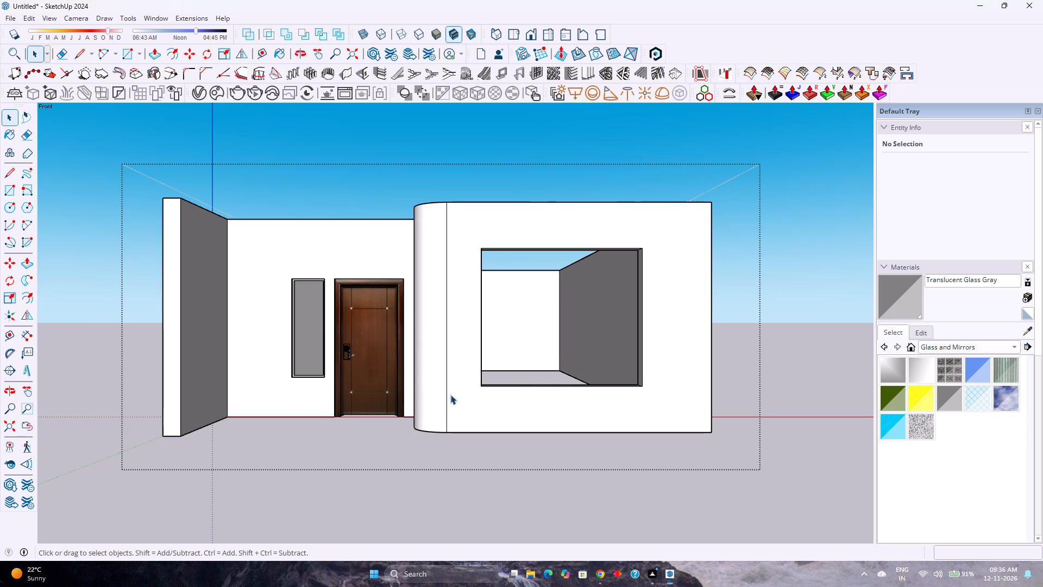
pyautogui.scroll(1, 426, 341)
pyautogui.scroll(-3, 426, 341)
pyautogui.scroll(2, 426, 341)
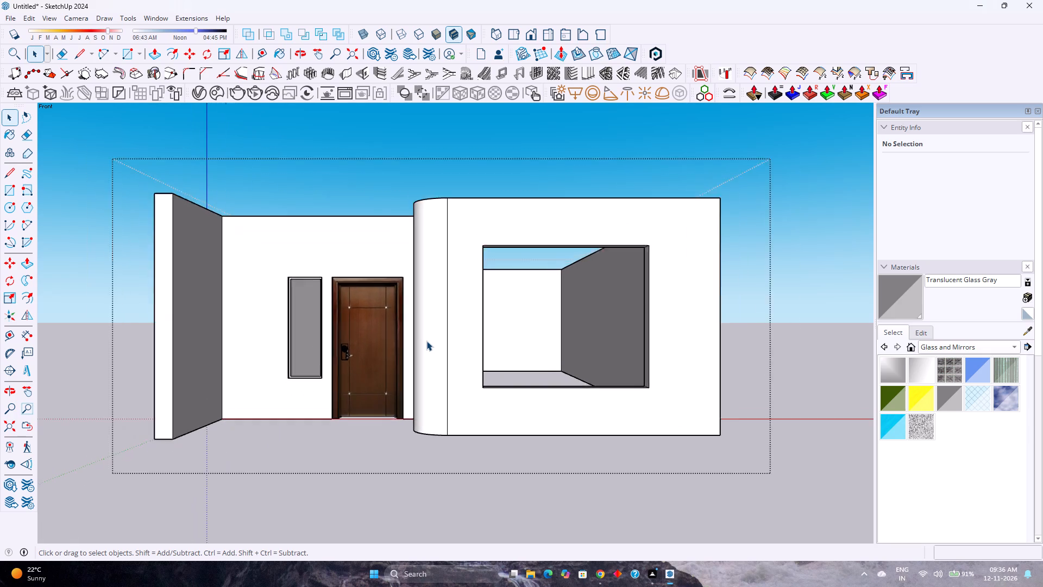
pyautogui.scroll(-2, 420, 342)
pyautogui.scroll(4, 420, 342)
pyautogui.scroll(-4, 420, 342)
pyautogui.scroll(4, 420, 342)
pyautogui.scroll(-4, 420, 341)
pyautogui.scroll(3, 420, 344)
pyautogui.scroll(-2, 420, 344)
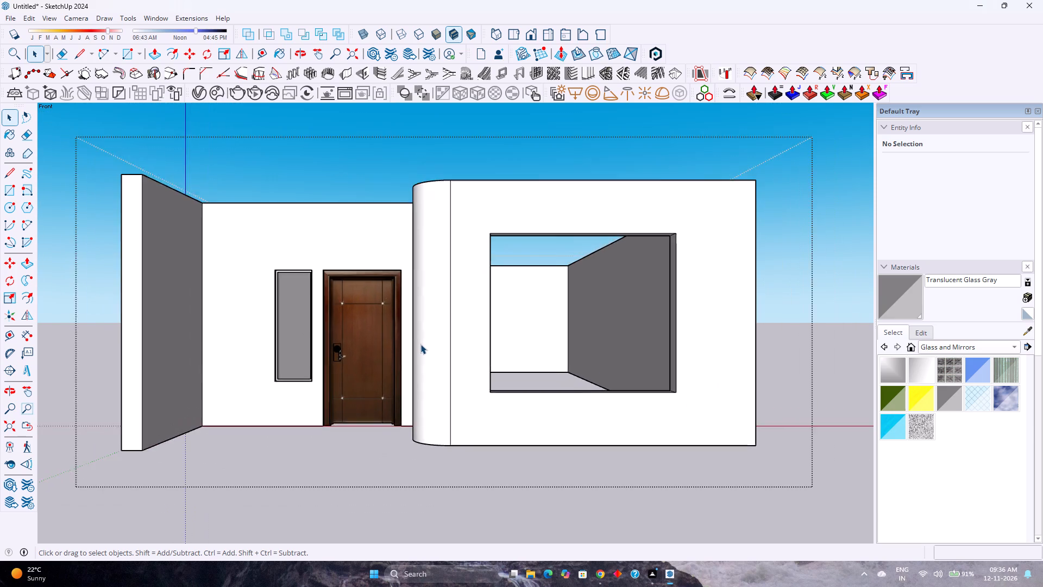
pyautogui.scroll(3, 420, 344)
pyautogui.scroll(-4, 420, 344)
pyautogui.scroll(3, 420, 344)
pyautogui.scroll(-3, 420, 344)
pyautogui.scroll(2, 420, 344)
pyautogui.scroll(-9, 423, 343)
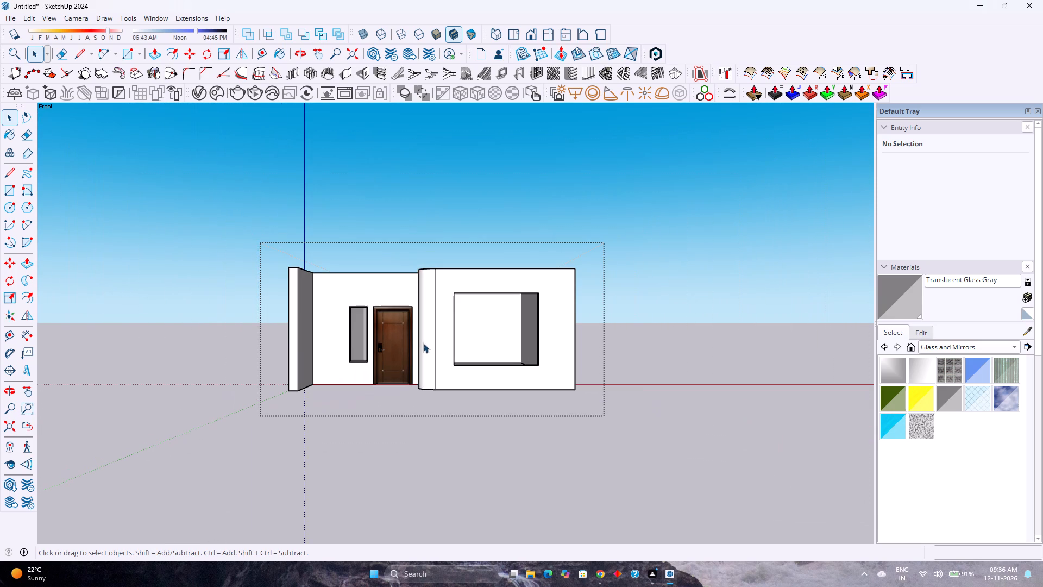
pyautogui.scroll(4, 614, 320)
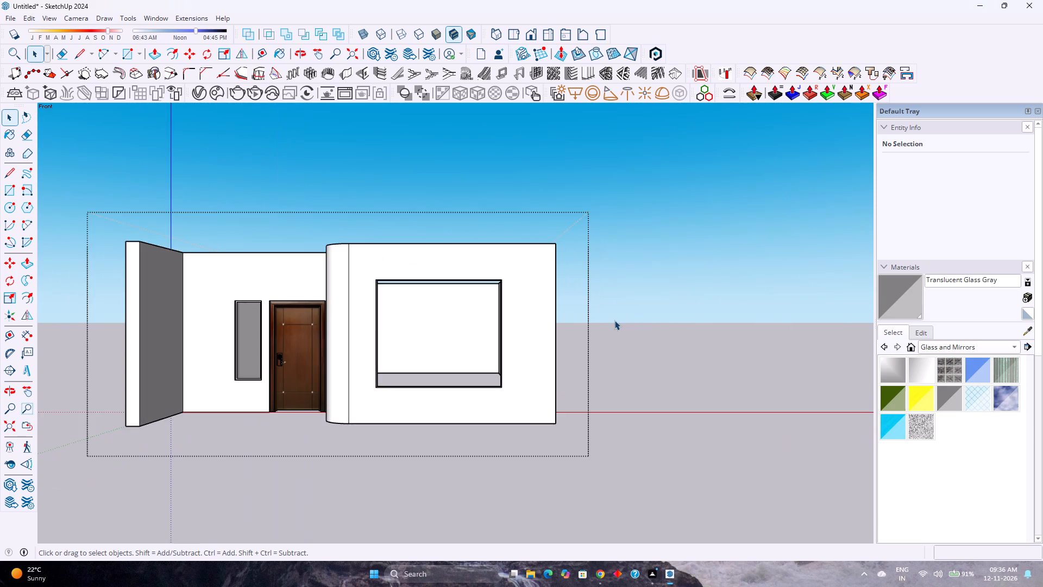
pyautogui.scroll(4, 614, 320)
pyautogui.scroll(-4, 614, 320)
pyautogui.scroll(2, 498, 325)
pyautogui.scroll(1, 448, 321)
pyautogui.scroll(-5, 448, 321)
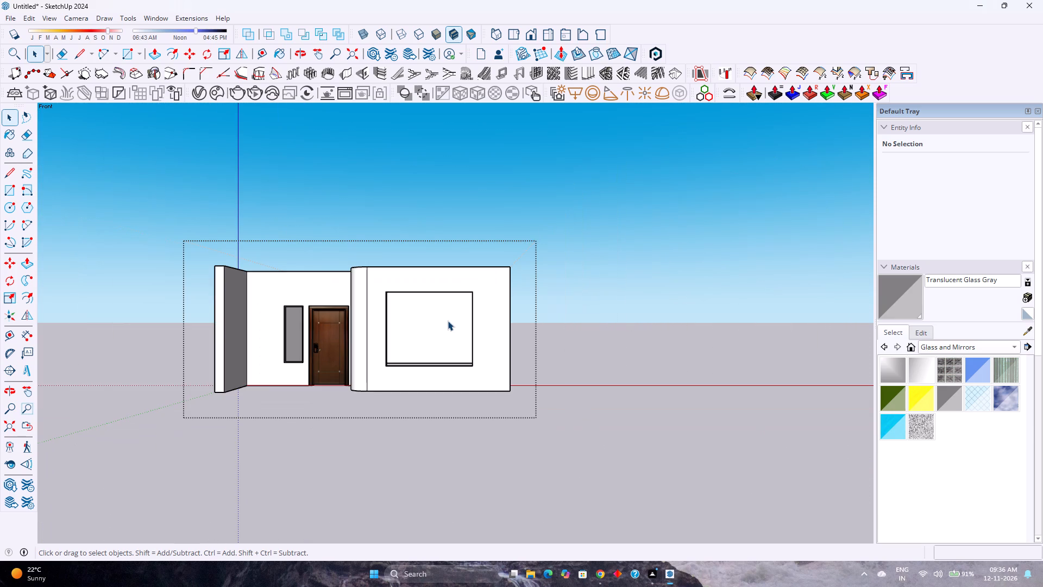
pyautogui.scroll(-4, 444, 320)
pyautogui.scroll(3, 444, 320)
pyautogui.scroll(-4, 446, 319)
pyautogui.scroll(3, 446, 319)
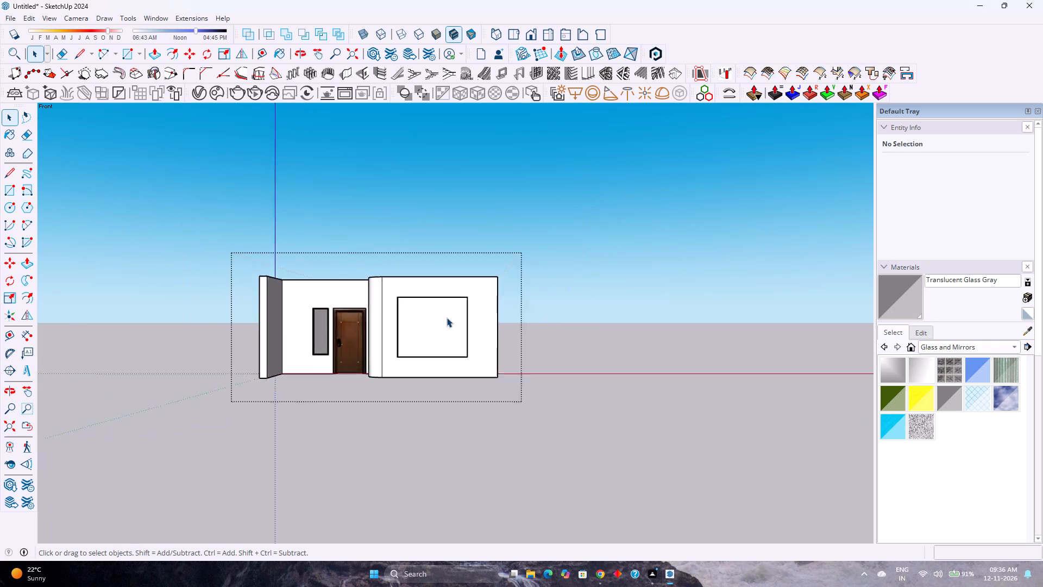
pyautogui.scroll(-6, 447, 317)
# Examine the whole front elevation in the standard front view, fitting the entire model to the view.
pyautogui.click(536, 35)
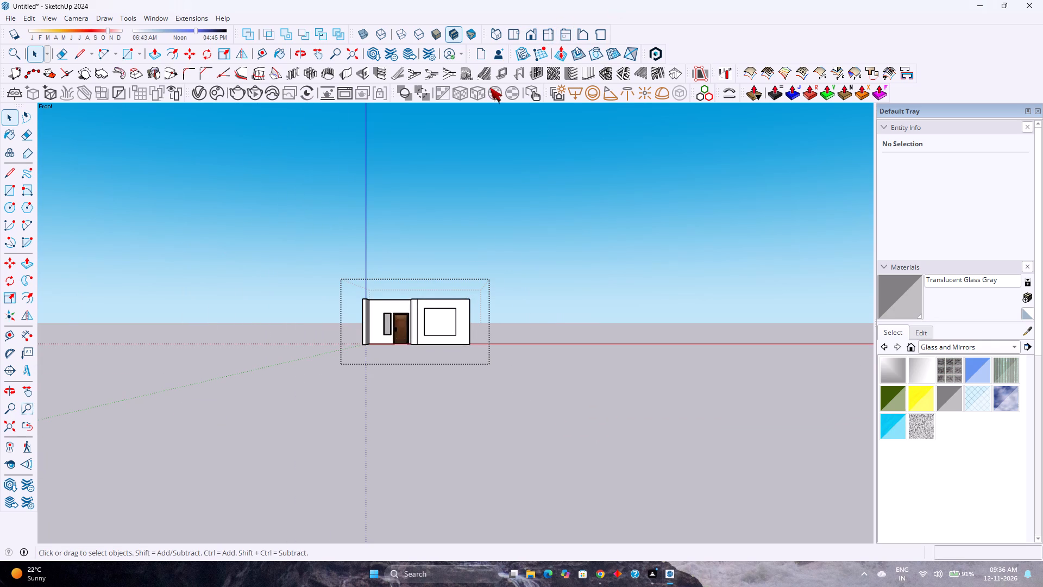
pyautogui.scroll(4, 403, 324)
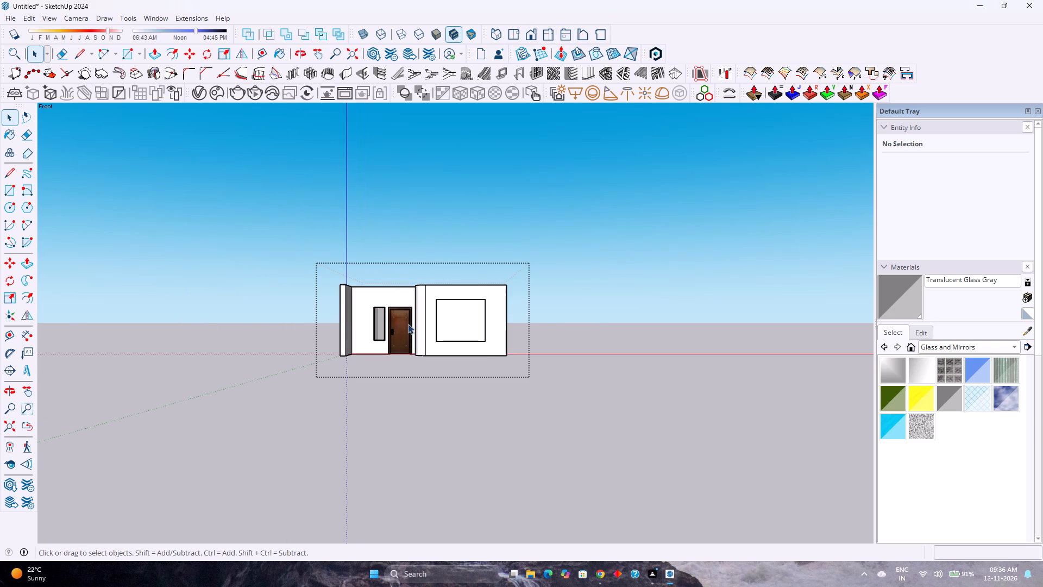
pyautogui.scroll(2, 438, 313)
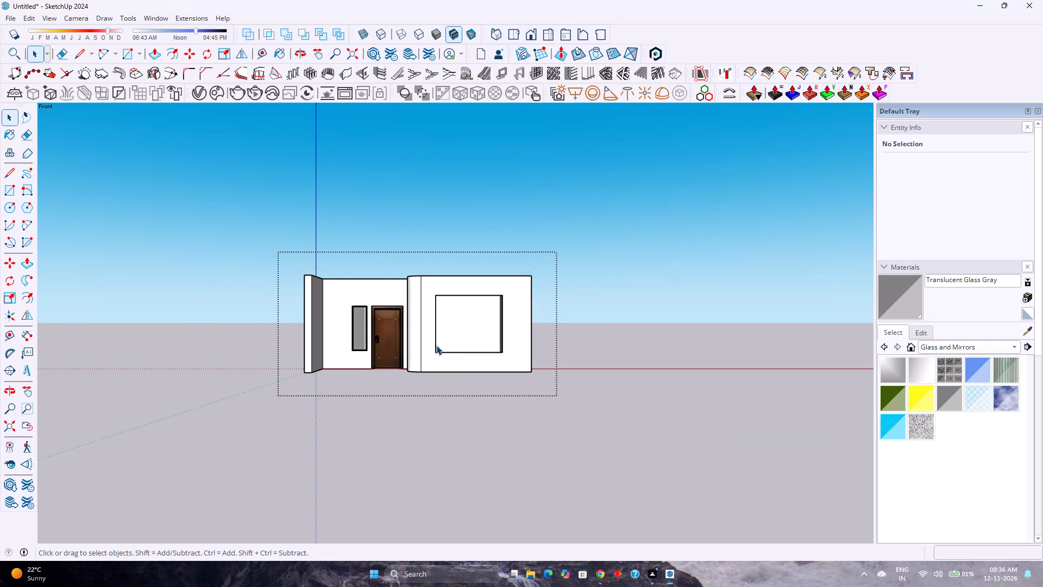
pyautogui.scroll(9, 429, 316)
pyautogui.scroll(-3, 454, 330)
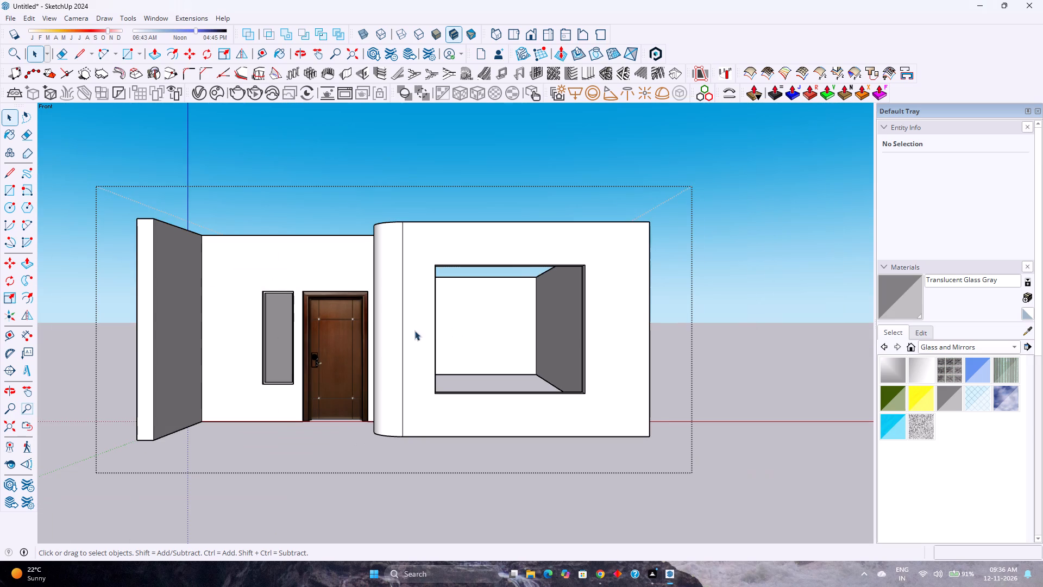
pyautogui.scroll(1, 362, 334)
pyautogui.scroll(-2, 365, 330)
pyautogui.click(2, 426)
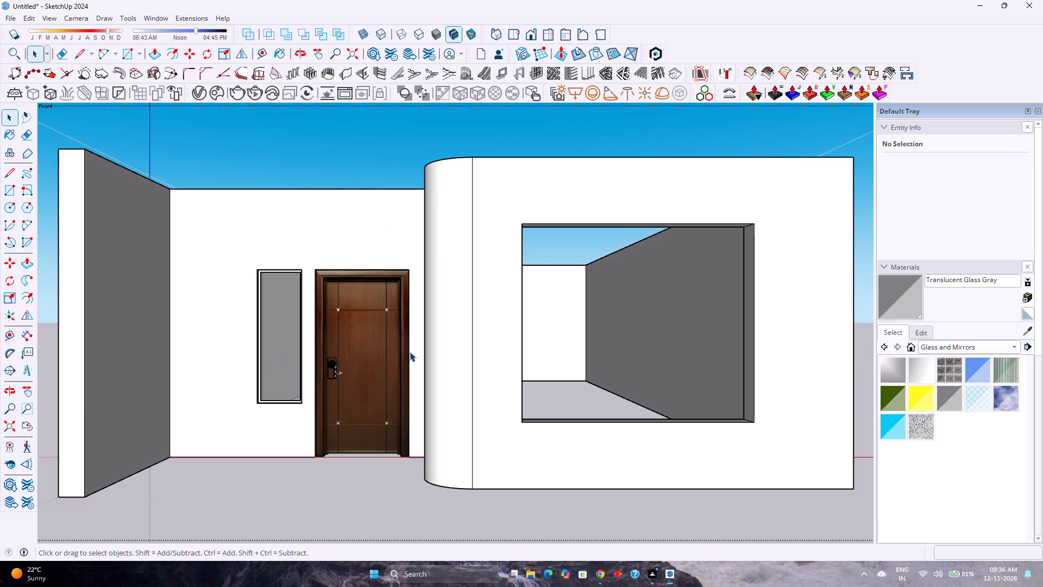
pyautogui.scroll(-1, 410, 352)
pyautogui.scroll(1, 410, 352)
pyautogui.scroll(-1, 410, 352)
pyautogui.scroll(1, 410, 352)
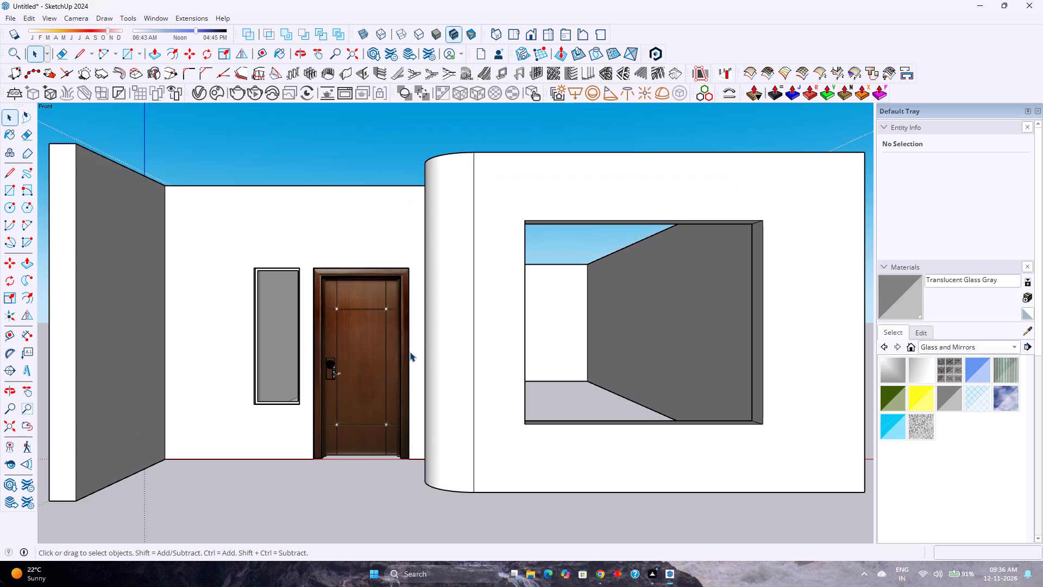
pyautogui.scroll(-1, 410, 352)
pyautogui.scroll(1, 410, 352)
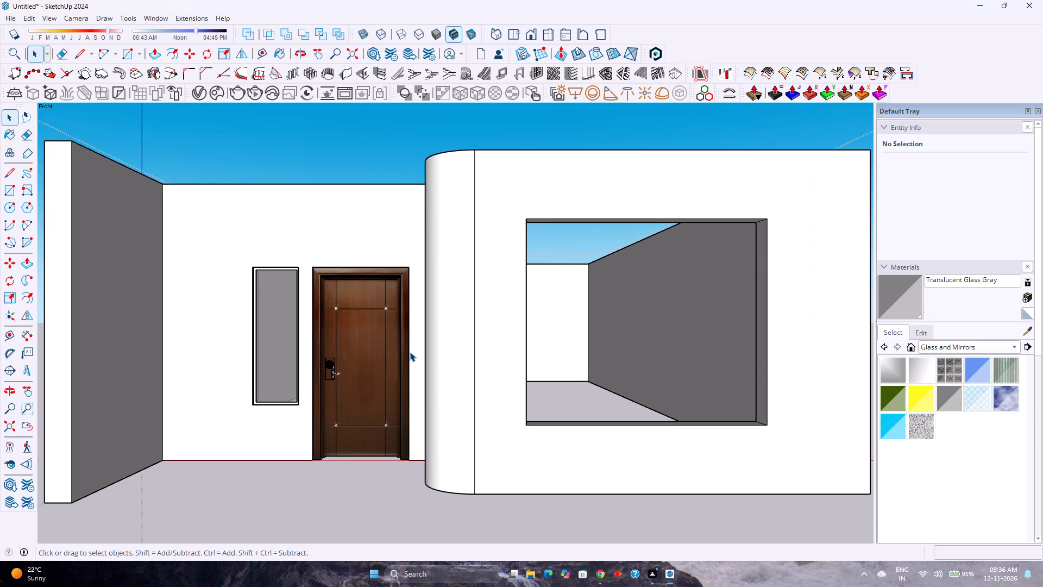
pyautogui.scroll(-1, 410, 352)
pyautogui.scroll(1, 410, 352)
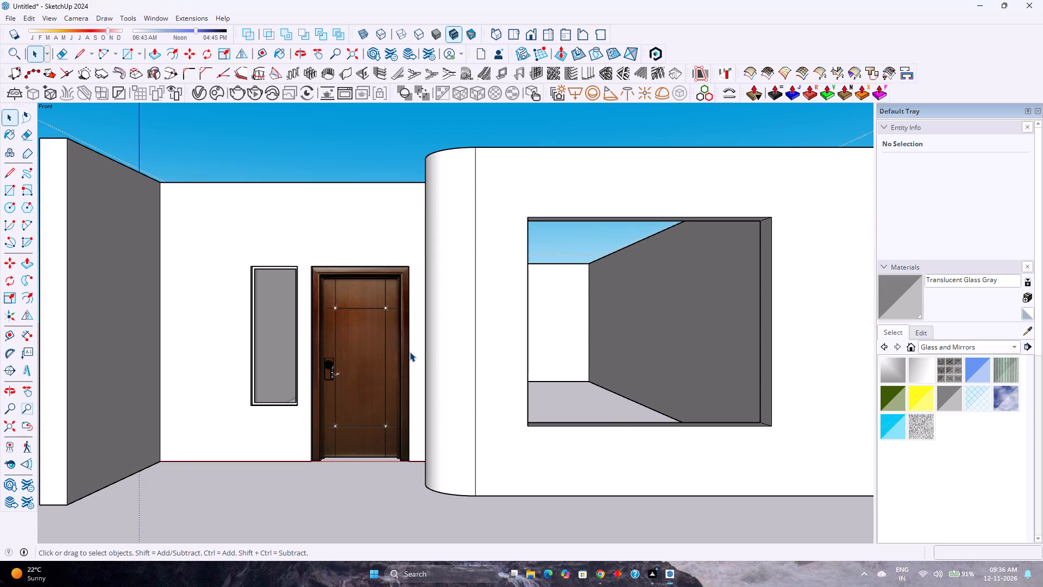
pyautogui.scroll(-1, 410, 352)
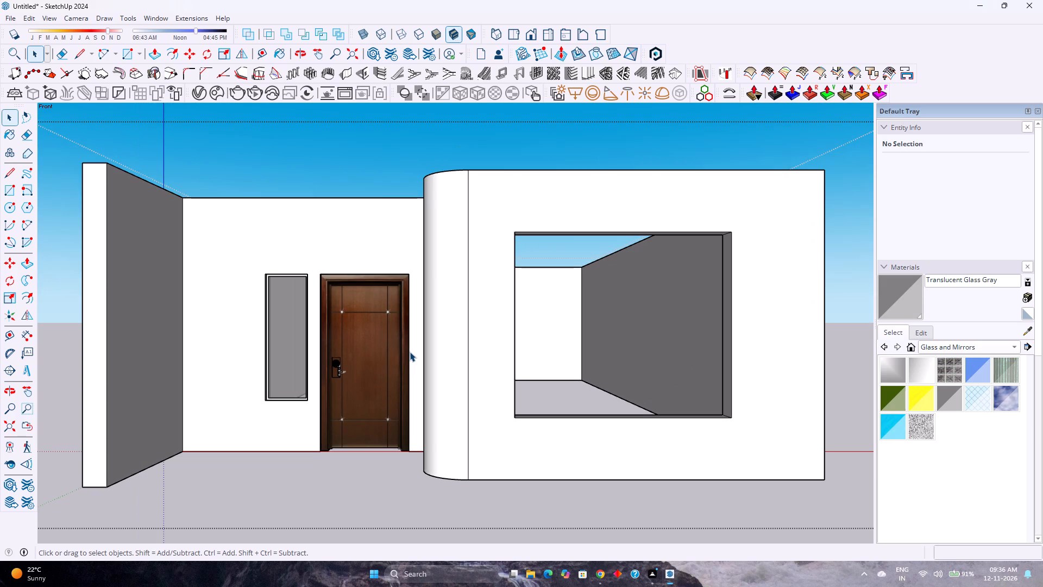
pyautogui.click(3, 424)
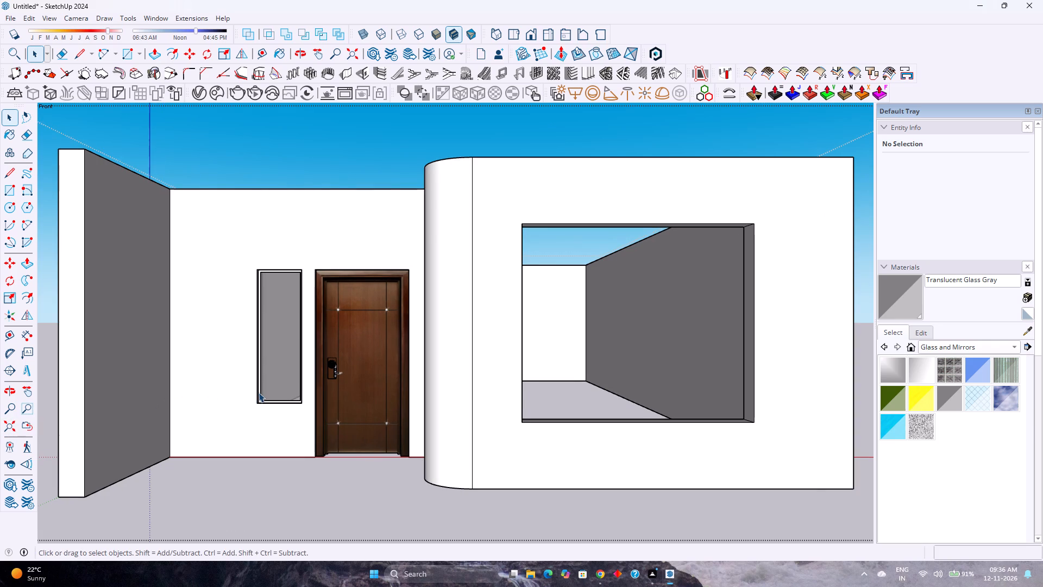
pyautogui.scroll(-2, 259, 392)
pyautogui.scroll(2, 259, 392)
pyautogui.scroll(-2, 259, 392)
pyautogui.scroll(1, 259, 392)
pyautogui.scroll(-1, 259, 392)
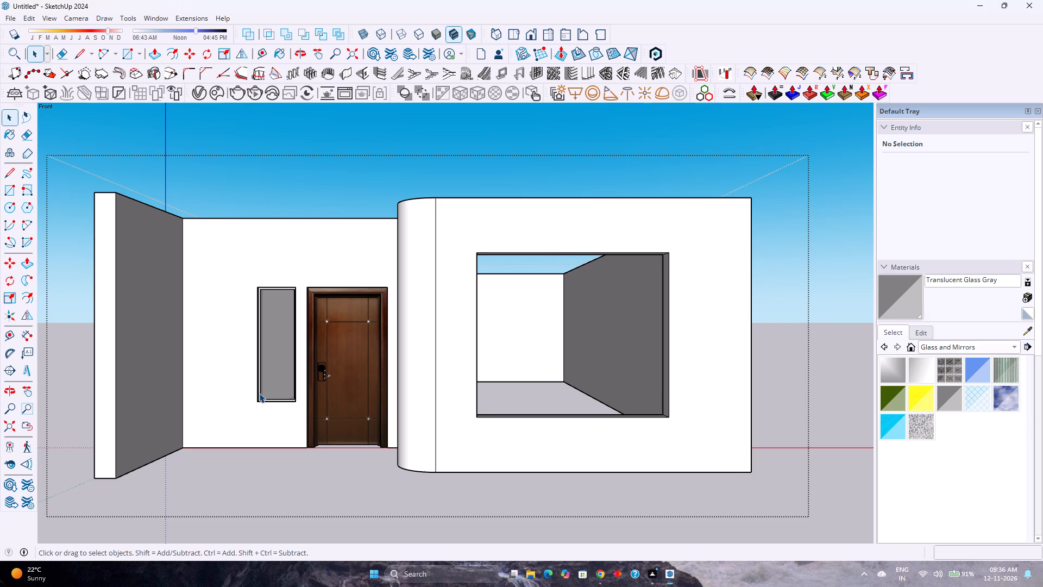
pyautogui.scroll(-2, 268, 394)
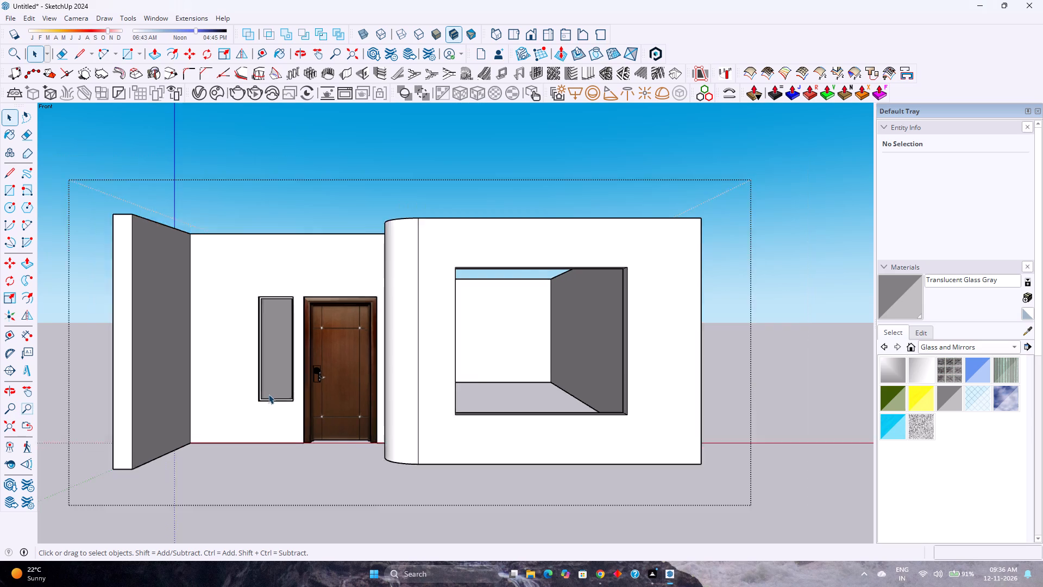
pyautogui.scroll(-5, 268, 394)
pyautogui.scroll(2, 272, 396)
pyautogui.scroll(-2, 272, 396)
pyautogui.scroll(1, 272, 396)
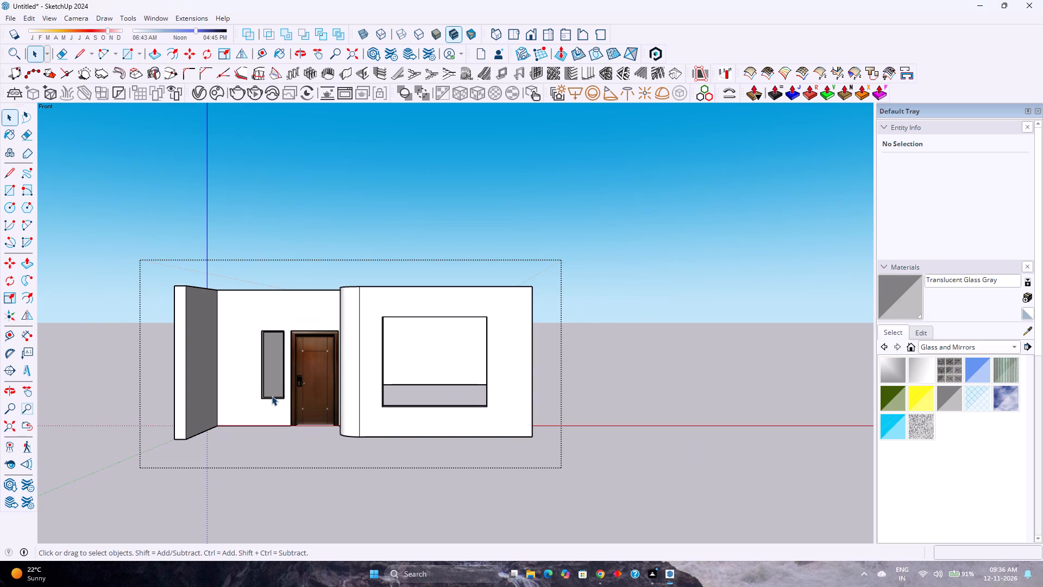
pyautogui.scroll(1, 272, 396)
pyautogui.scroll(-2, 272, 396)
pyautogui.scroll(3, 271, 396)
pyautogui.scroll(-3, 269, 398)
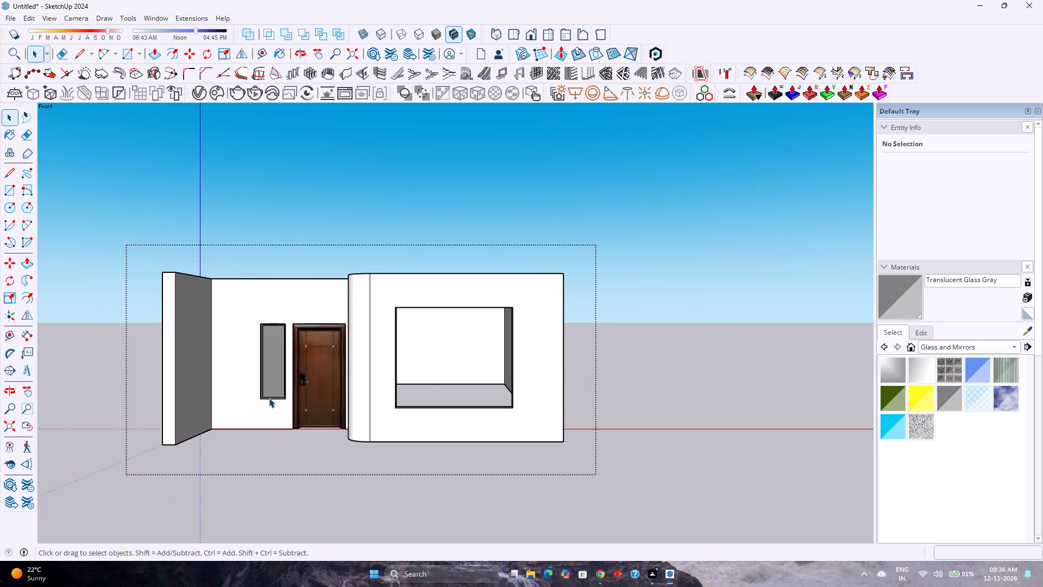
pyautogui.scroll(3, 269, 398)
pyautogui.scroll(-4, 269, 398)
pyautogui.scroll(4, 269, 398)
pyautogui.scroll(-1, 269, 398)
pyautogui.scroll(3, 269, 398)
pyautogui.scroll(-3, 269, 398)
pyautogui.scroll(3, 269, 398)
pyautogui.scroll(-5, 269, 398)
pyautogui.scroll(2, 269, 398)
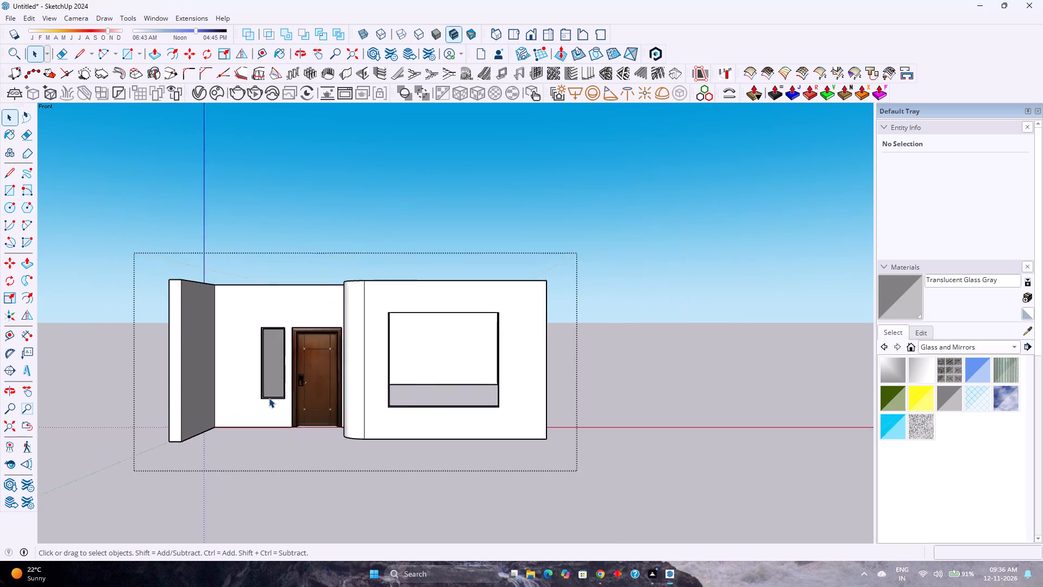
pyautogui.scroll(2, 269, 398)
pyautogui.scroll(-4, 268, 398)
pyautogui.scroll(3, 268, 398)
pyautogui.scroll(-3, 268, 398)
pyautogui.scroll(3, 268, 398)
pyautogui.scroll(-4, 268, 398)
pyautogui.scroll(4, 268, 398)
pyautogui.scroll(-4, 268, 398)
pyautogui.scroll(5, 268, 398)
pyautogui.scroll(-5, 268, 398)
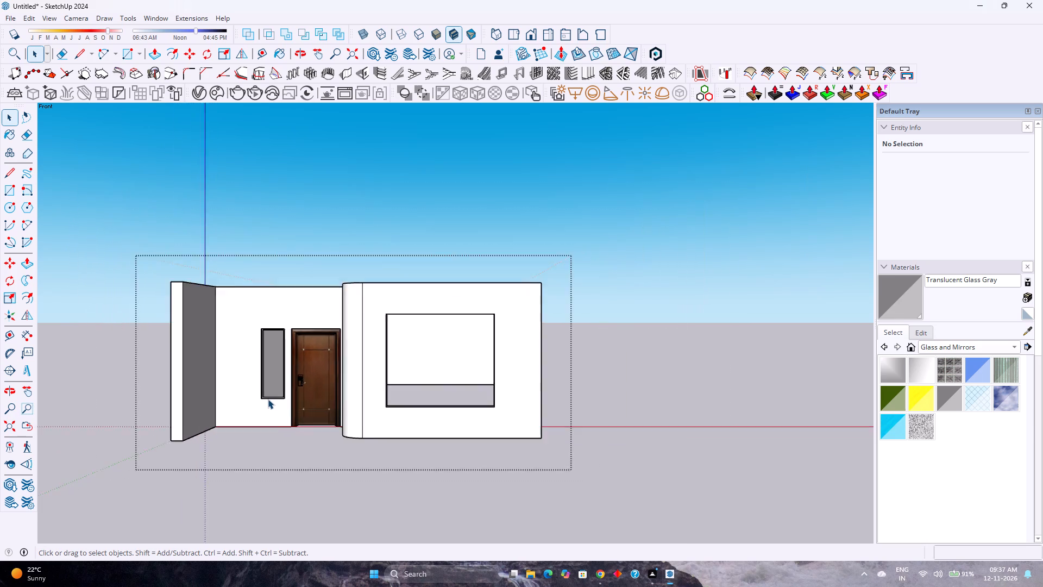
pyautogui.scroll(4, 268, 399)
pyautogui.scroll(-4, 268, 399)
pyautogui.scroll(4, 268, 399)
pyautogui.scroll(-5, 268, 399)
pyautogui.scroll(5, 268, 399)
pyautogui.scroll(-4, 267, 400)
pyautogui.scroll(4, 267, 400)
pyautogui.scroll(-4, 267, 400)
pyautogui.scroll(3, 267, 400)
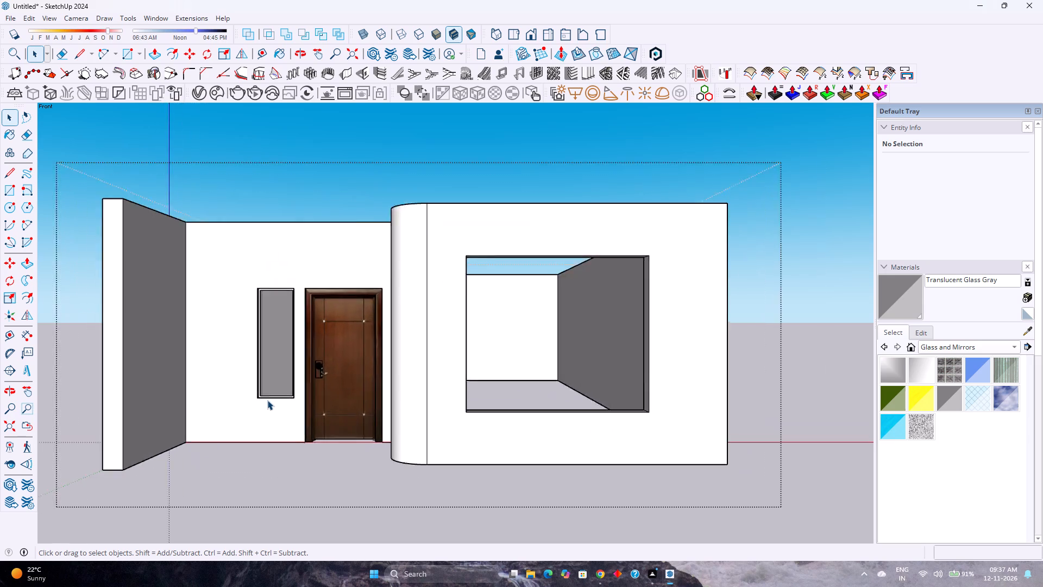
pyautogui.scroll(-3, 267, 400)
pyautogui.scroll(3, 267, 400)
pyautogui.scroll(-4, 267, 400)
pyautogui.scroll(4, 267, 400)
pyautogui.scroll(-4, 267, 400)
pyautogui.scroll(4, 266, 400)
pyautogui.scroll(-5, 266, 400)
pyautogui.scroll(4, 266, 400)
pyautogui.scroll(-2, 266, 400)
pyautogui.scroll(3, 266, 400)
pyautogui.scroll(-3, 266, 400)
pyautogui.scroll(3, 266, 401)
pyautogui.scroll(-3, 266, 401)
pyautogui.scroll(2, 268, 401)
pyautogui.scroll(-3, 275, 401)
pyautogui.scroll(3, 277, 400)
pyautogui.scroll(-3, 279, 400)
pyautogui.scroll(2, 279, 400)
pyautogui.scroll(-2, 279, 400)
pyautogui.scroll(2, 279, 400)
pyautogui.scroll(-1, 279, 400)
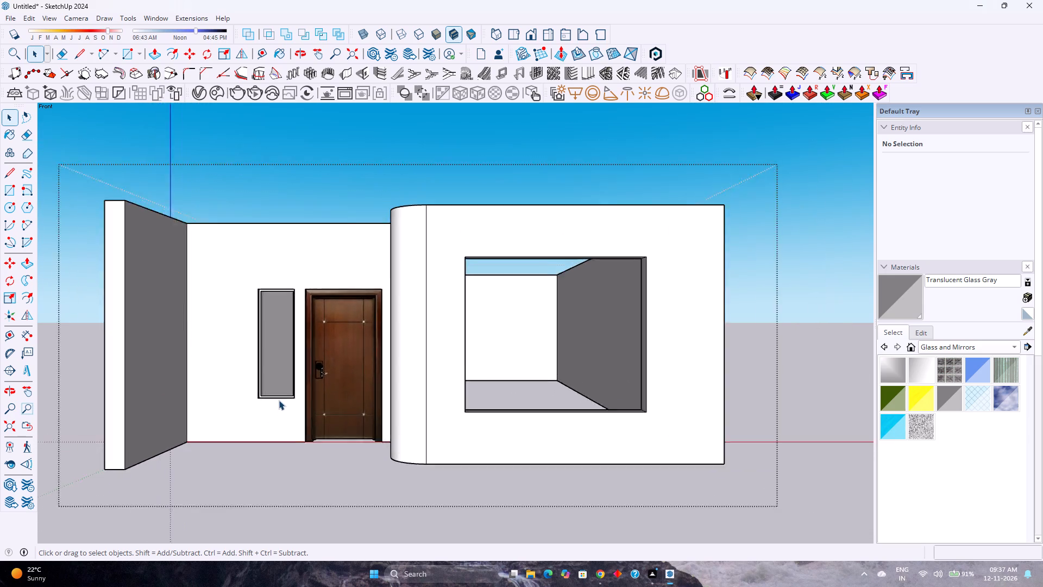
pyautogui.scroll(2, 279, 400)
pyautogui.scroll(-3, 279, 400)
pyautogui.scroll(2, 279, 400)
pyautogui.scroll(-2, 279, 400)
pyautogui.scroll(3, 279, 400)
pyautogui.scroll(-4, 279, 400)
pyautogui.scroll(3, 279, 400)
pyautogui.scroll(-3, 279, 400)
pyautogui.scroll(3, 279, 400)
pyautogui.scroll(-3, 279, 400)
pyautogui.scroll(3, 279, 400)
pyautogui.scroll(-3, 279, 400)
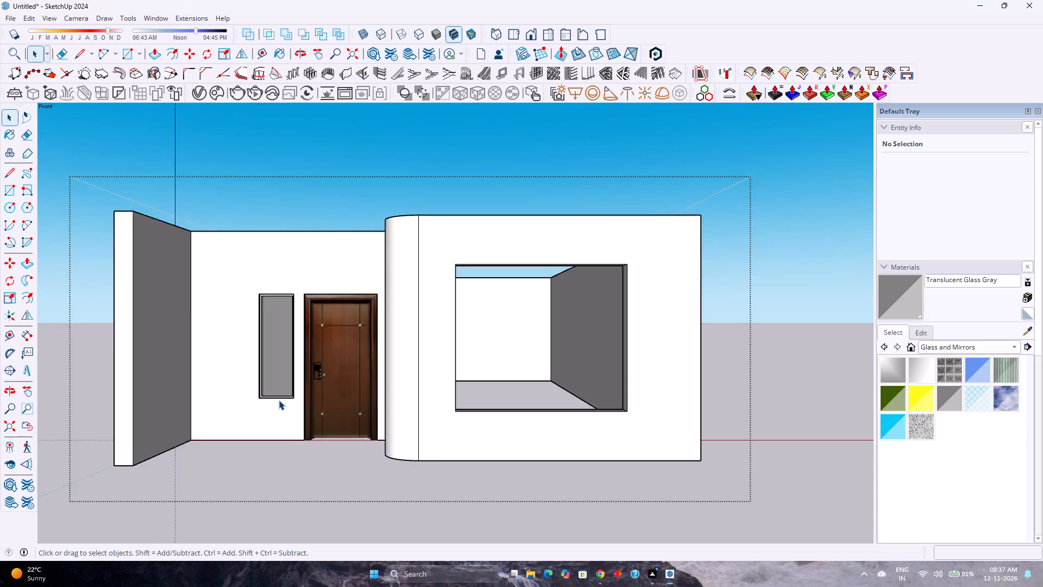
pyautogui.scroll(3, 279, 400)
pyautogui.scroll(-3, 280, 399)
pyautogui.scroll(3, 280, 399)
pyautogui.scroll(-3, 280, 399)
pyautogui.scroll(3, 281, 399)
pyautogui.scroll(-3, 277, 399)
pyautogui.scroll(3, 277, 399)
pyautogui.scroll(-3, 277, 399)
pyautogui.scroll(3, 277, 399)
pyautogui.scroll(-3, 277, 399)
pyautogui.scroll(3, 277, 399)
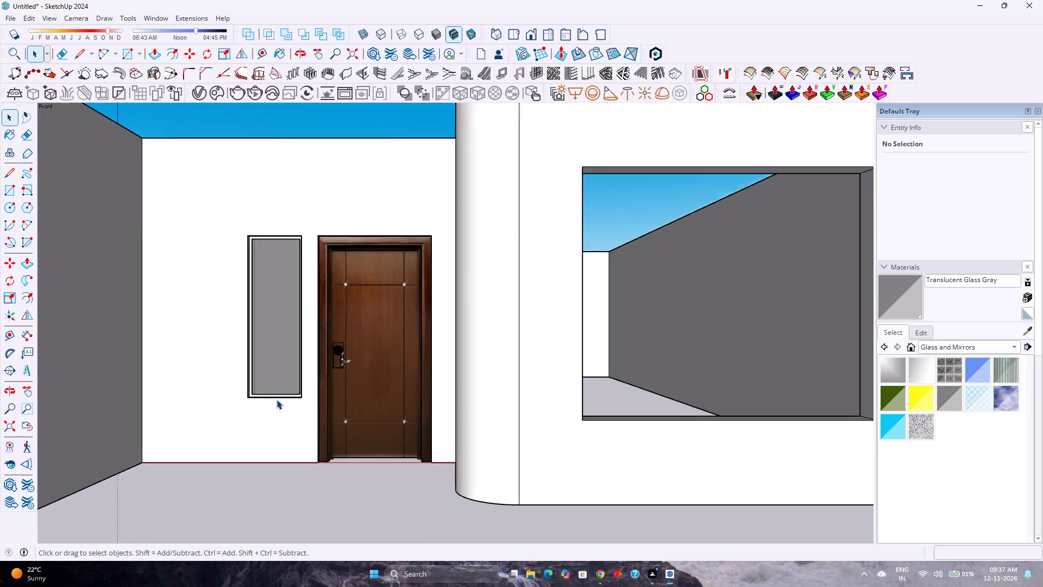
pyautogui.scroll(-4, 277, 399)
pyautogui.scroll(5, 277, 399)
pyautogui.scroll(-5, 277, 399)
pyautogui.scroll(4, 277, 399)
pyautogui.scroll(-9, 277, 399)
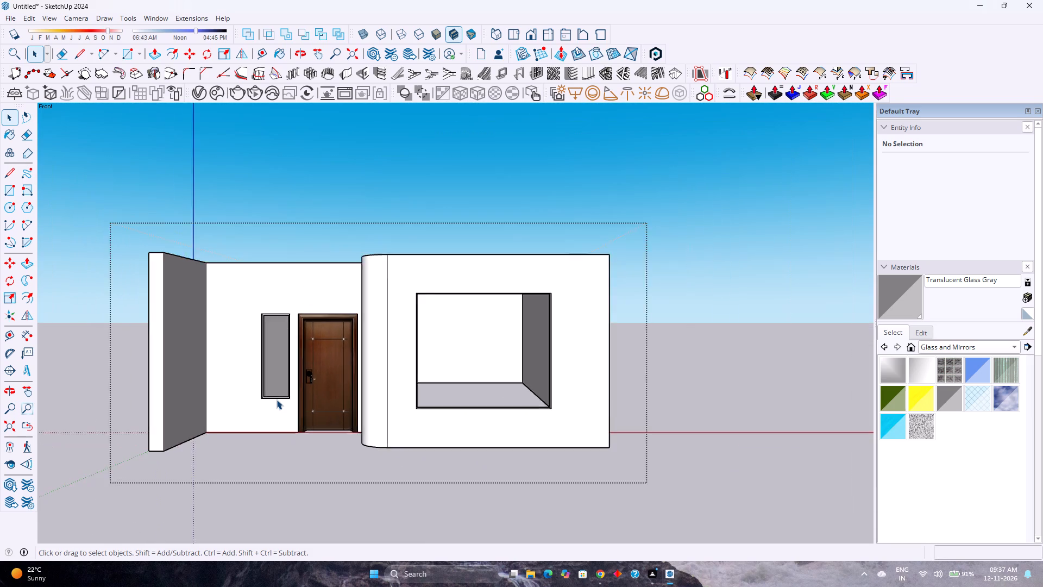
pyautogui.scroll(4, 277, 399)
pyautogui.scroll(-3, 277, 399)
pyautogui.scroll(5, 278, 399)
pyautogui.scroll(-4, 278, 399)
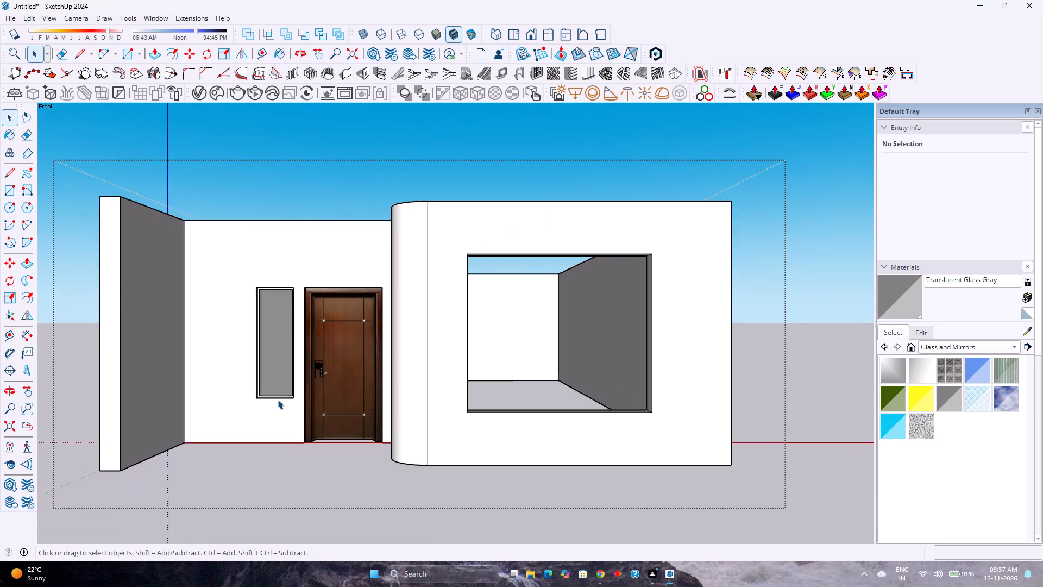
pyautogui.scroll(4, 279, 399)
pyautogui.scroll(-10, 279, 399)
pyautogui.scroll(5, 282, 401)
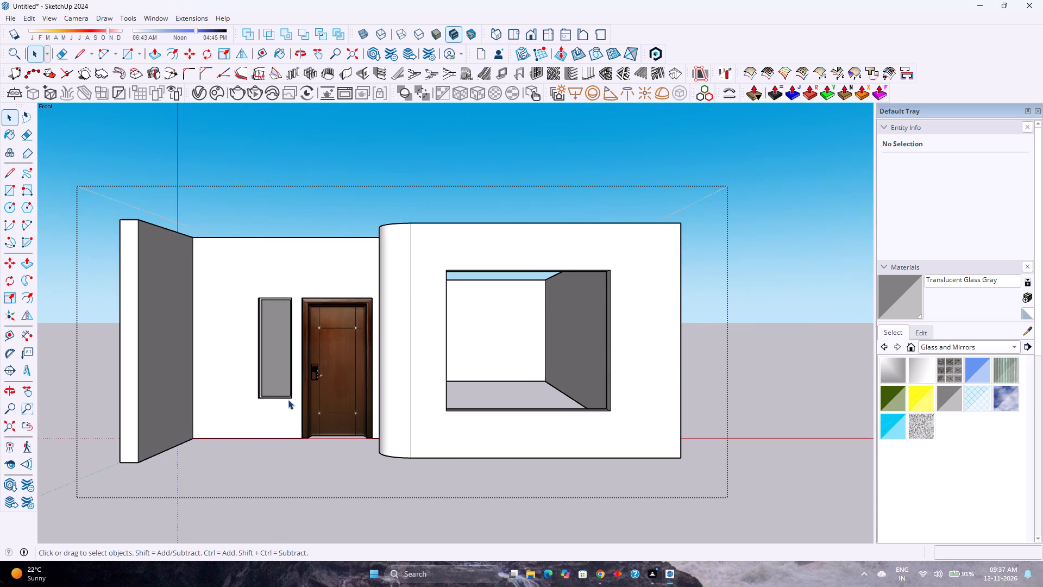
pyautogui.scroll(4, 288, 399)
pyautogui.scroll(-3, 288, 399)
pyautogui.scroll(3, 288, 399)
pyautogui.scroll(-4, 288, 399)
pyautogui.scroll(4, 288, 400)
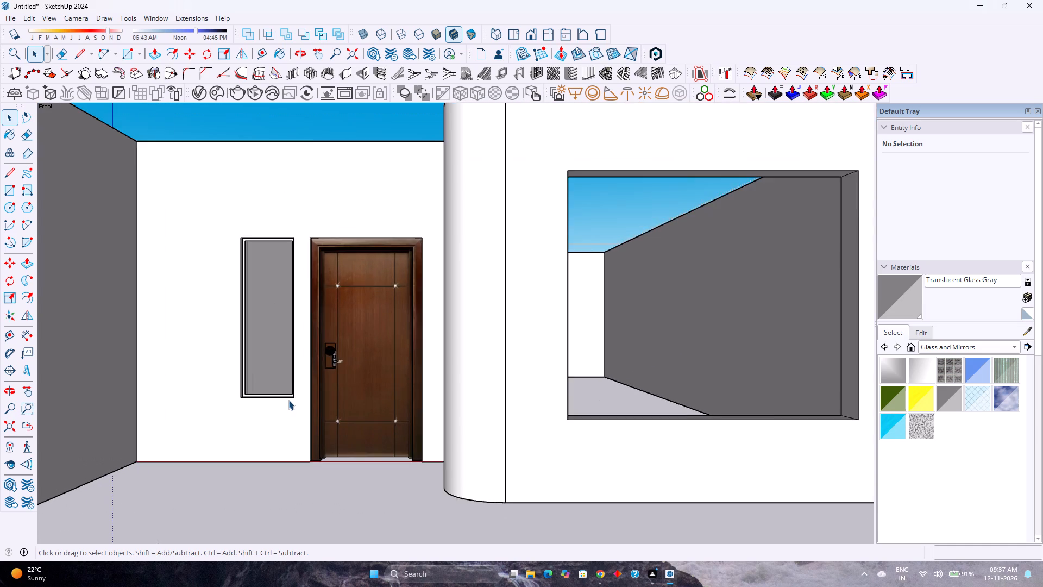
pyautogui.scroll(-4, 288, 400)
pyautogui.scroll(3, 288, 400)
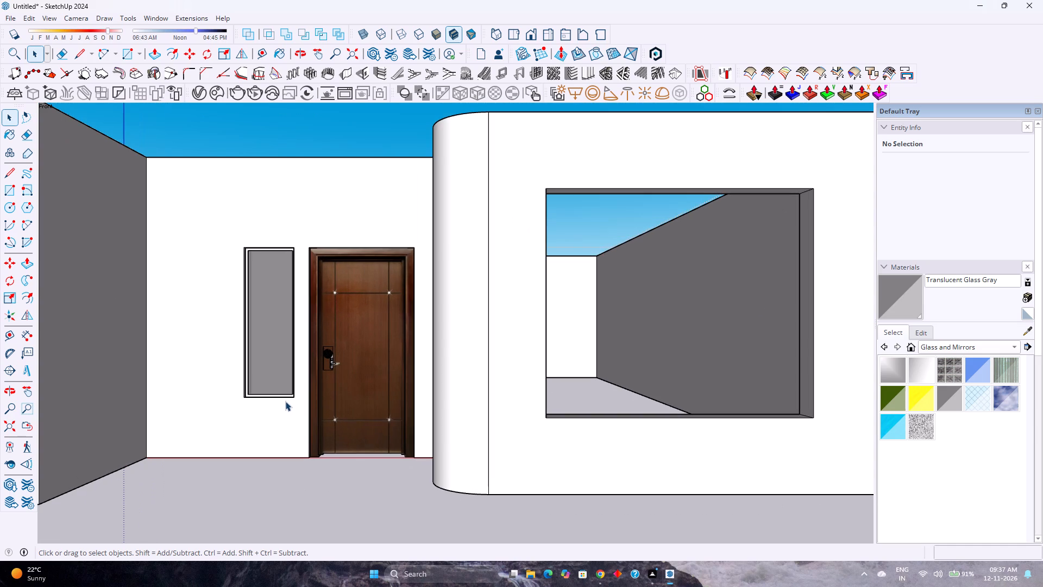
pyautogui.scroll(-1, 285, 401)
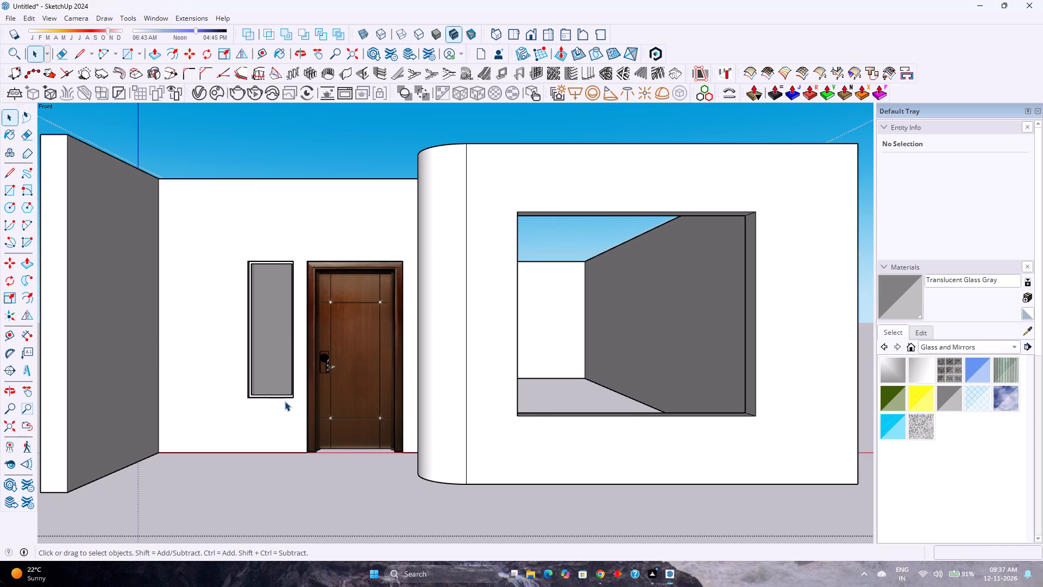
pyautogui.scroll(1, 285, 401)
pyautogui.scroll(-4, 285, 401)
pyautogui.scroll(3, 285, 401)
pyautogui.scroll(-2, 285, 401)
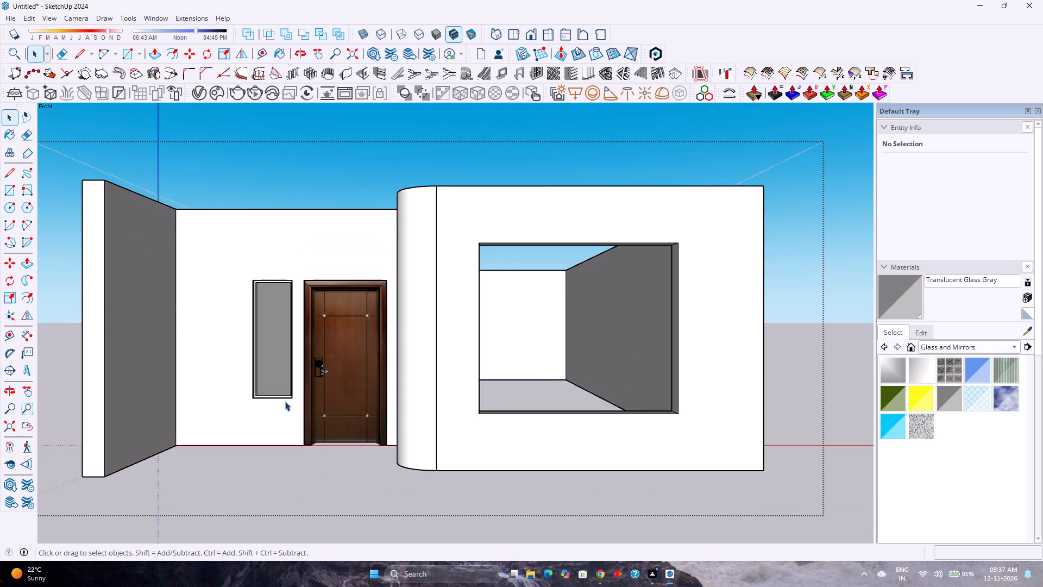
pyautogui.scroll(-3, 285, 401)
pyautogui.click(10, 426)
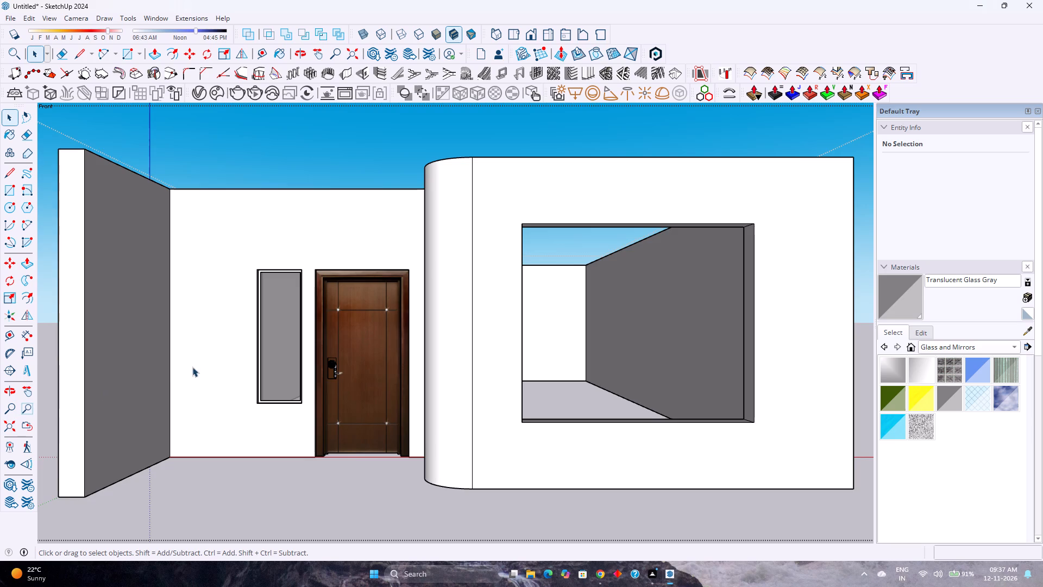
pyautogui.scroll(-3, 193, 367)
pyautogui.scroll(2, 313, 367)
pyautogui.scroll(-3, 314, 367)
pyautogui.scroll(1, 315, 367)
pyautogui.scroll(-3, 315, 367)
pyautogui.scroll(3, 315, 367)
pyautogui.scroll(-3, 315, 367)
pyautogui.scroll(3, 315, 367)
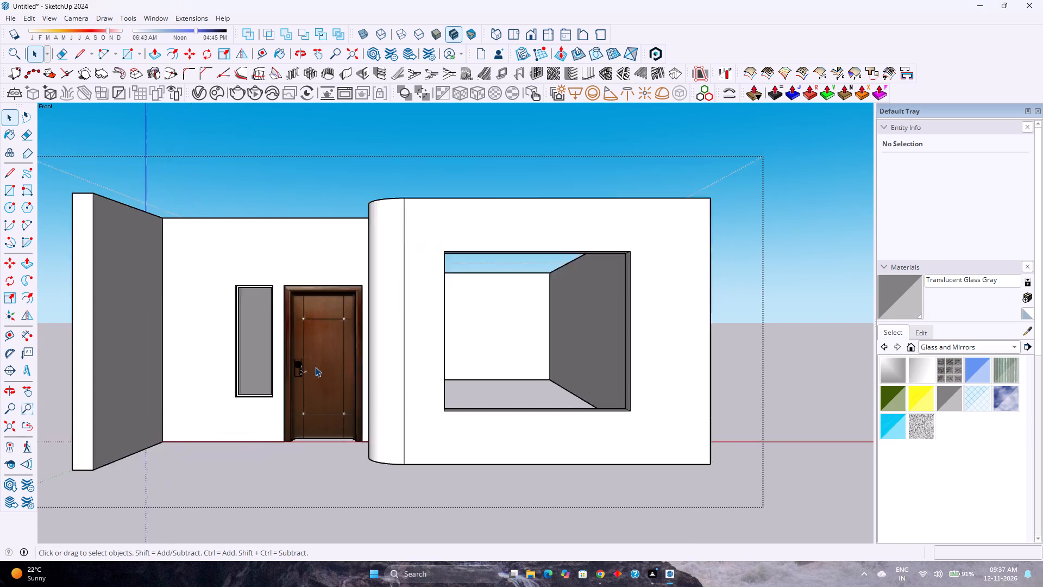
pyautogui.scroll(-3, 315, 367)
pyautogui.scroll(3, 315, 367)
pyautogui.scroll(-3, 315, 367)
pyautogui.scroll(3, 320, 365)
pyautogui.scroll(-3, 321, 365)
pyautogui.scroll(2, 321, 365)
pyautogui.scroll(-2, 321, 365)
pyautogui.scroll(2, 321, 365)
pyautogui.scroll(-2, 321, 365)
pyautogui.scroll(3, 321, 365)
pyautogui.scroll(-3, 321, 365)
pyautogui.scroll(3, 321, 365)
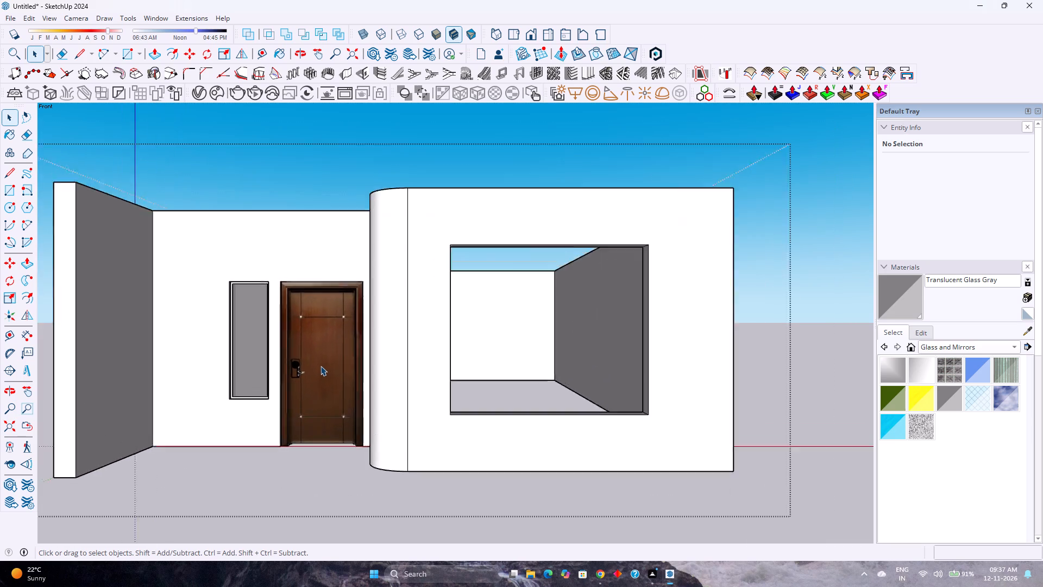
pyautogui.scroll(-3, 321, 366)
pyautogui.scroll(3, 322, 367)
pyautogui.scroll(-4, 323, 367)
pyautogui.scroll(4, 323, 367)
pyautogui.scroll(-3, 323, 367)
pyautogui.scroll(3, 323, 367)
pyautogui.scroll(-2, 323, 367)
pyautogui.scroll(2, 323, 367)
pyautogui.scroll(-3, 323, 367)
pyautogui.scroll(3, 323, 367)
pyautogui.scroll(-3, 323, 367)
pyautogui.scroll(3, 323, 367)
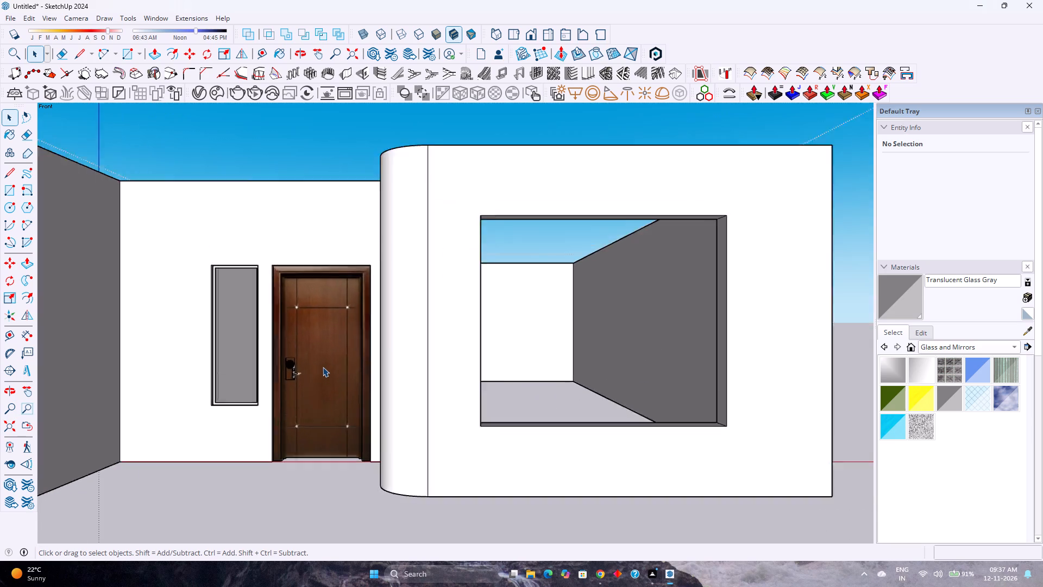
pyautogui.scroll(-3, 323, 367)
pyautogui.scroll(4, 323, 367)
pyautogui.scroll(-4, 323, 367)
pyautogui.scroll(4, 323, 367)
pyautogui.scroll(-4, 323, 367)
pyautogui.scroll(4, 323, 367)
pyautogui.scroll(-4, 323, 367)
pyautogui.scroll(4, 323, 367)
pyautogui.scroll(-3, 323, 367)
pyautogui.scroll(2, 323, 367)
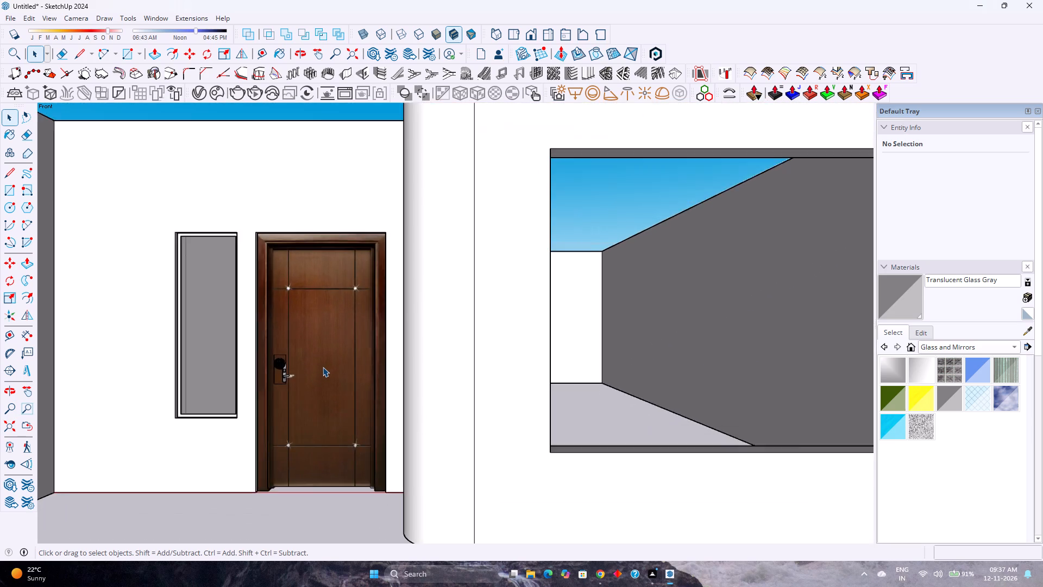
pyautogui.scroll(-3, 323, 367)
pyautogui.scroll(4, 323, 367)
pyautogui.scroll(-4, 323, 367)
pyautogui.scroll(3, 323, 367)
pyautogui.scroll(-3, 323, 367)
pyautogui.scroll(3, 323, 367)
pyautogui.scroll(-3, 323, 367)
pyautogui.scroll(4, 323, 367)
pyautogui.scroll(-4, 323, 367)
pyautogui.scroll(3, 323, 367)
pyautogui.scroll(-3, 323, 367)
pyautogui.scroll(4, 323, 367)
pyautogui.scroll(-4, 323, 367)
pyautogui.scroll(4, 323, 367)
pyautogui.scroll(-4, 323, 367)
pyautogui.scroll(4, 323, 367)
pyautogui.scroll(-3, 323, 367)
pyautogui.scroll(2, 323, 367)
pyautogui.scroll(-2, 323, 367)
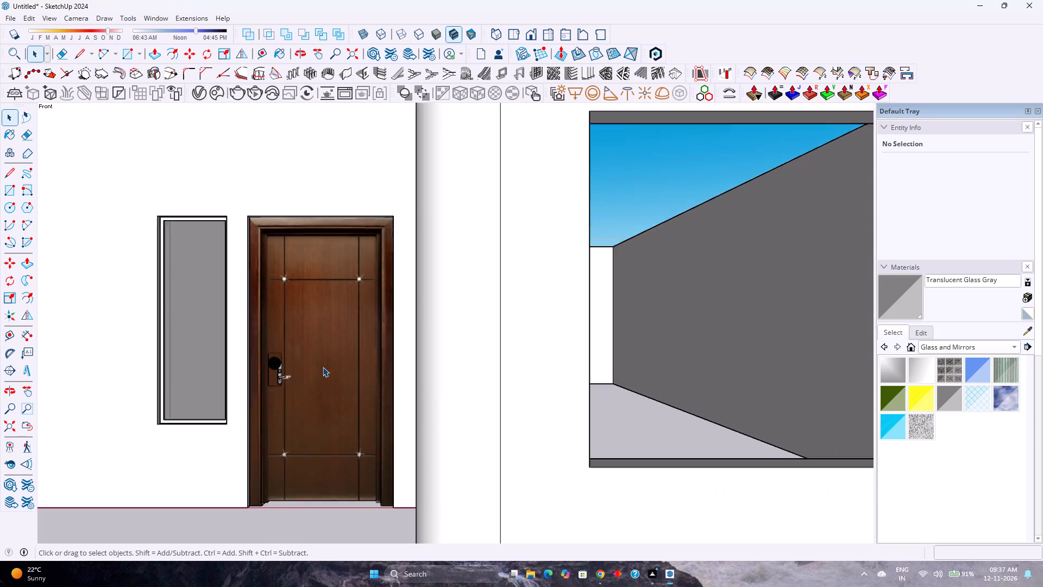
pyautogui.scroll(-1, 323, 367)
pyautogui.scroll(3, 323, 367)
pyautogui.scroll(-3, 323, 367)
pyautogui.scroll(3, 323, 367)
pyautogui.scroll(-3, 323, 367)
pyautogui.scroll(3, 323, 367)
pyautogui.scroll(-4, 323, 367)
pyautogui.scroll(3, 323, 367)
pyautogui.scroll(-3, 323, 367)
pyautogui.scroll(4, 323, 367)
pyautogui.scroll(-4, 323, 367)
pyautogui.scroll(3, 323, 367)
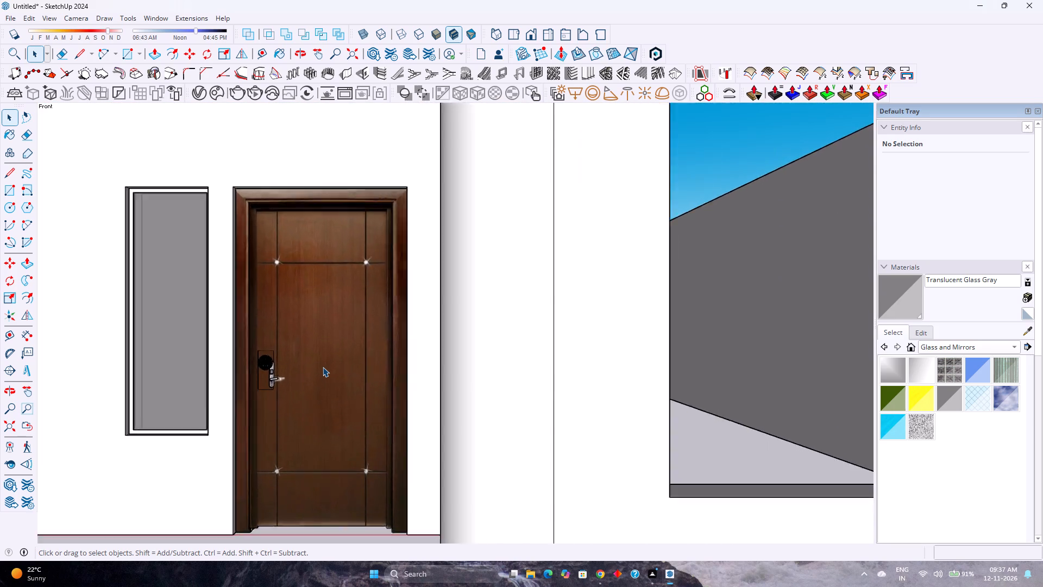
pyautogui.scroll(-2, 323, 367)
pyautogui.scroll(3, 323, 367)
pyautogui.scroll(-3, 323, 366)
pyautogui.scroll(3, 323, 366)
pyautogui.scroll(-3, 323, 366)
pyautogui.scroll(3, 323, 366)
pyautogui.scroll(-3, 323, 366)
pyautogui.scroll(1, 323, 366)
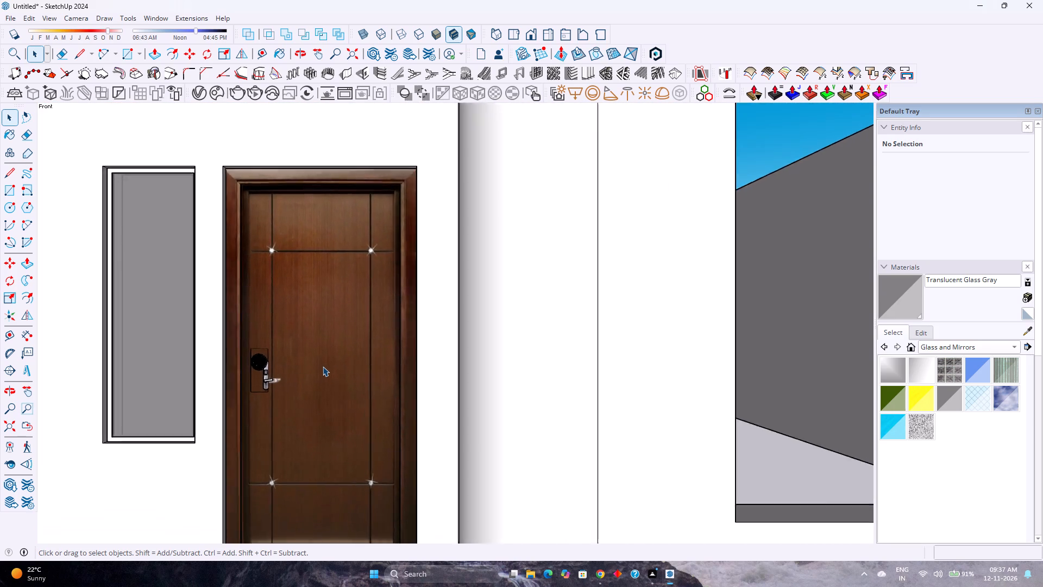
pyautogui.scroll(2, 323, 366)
# Examine the whole room and the projecting front section's large window opening at an angle, ending from above.
pyautogui.scroll(-15, 323, 366)
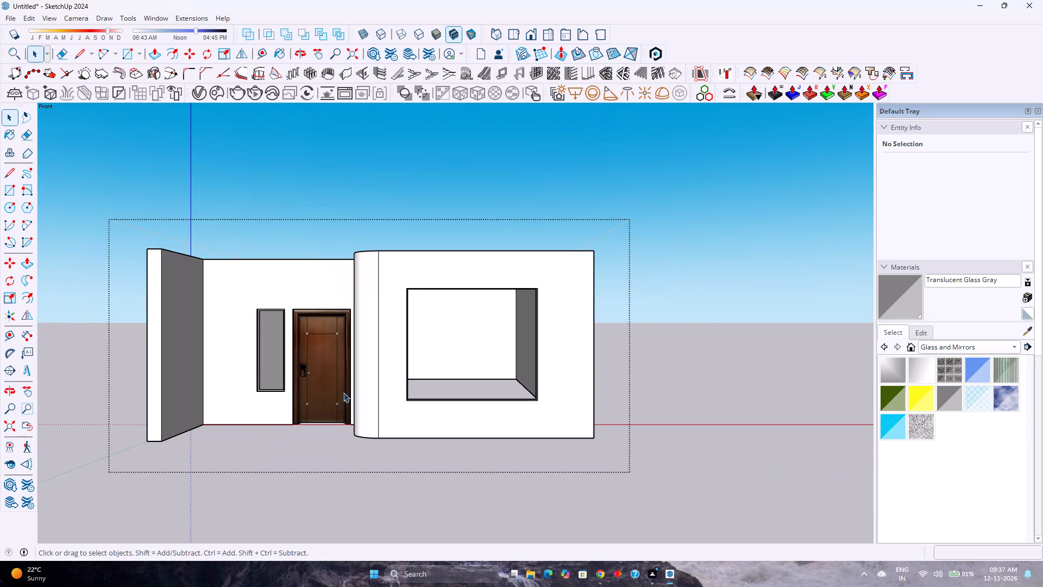
pyautogui.moveTo(501, 429); pyautogui.dragTo(341, 440, button='middle')
pyautogui.middleClick(341, 440)
pyautogui.scroll(1, 341, 440)
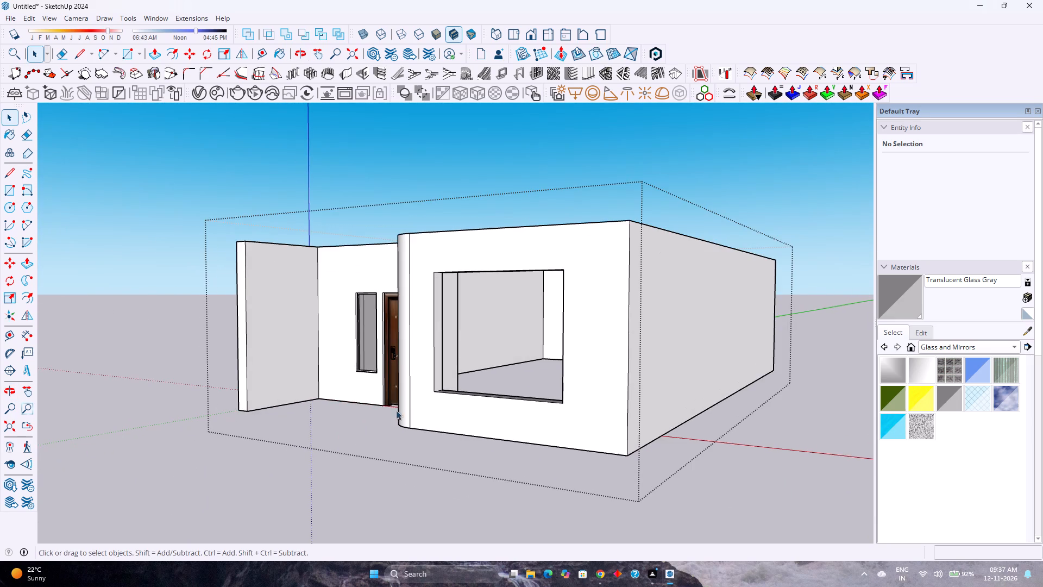
pyautogui.scroll(3, 486, 364)
pyautogui.scroll(-5, 368, 348)
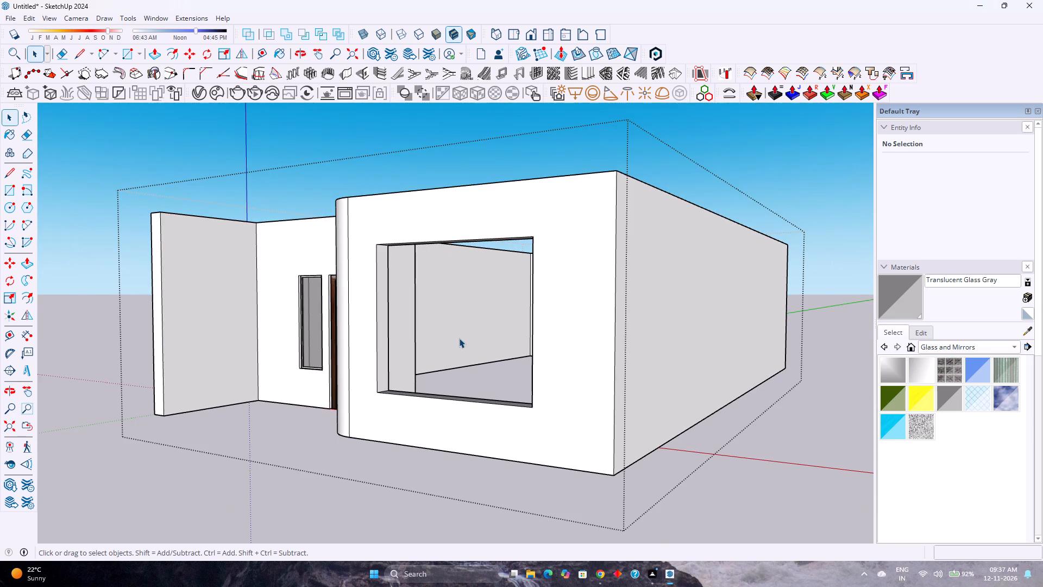
pyautogui.moveTo(545, 407); pyautogui.dragTo(553, 415, button='middle')
pyautogui.moveTo(560, 422); pyautogui.dragTo(689, 520, button='middle')
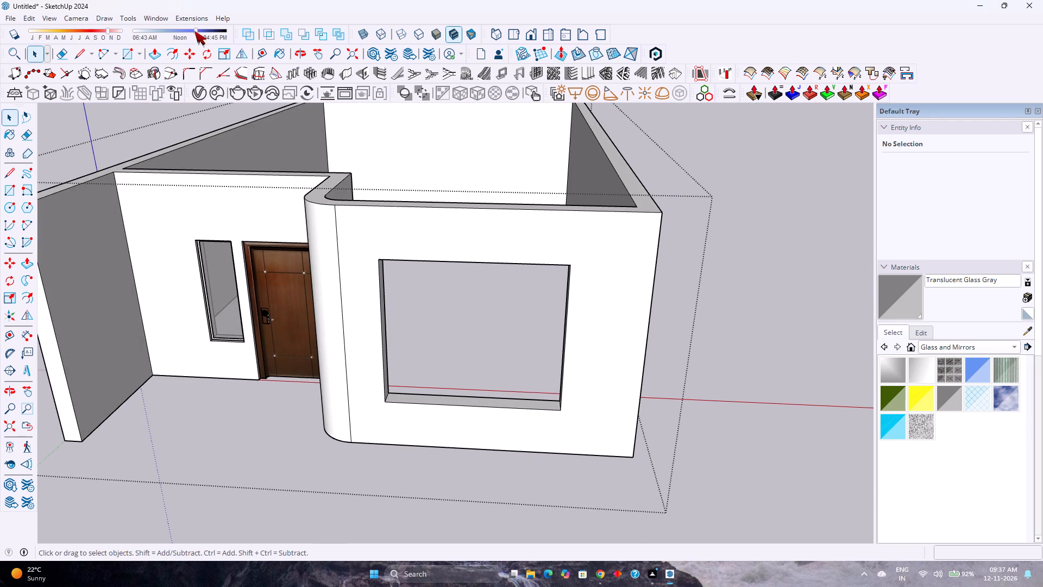
# Open 3D Warehouse and search its models for "window" in place of the previous search term.
pyautogui.click(159, 13)
pyautogui.click(190, 107)
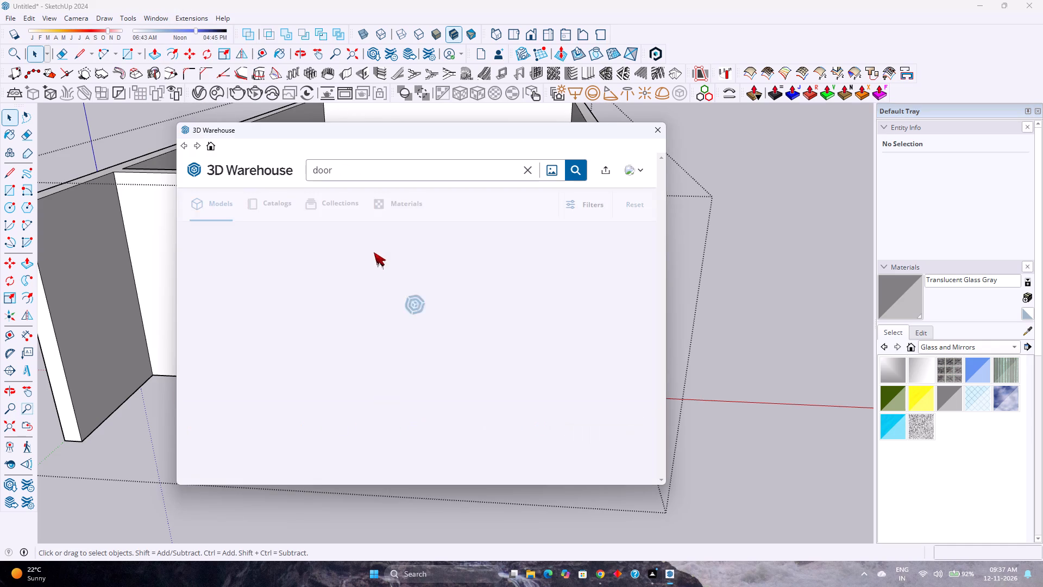
pyautogui.click(528, 173)
pyautogui.click(500, 170)
pyautogui.write('win')
pyautogui.press('d')
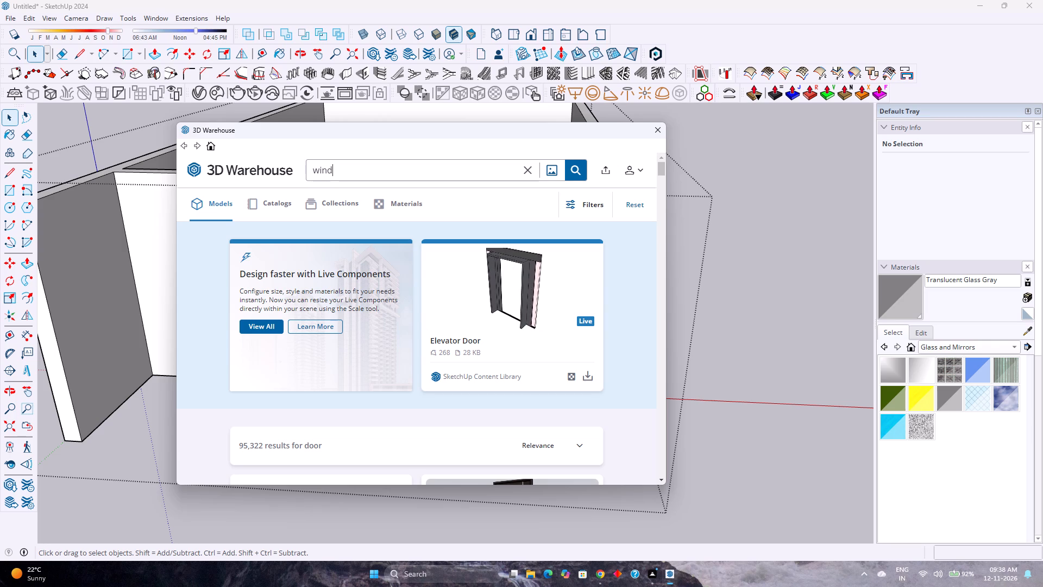
pyautogui.press('o')
pyautogui.press('w')
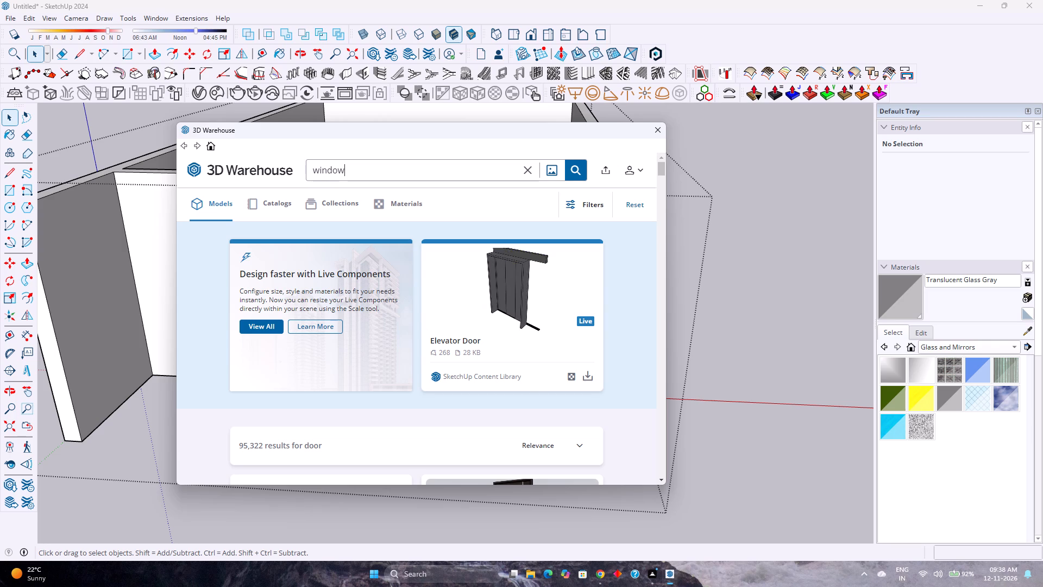
pyautogui.press('Return')
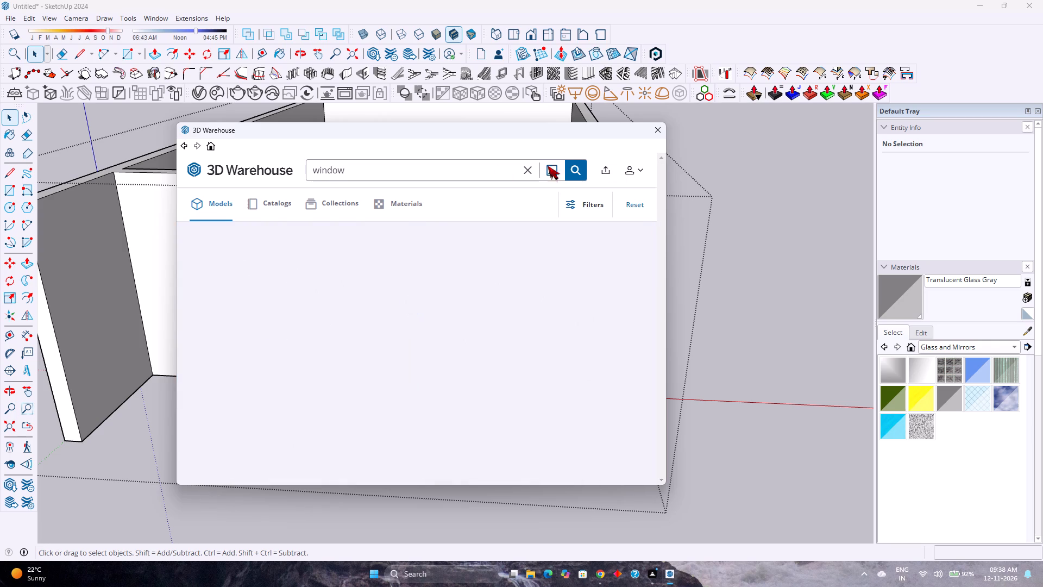
# Narrow the 3D Warehouse model search to "triple window".
pyautogui.click(310, 170)
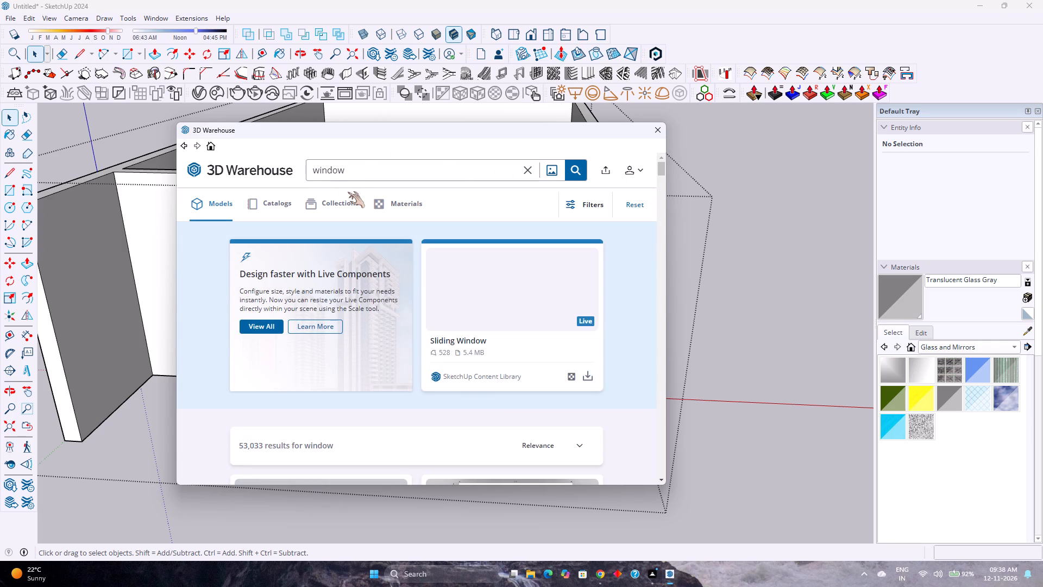
pyautogui.write('triple')
pyautogui.press('space')
pyautogui.press('Return')
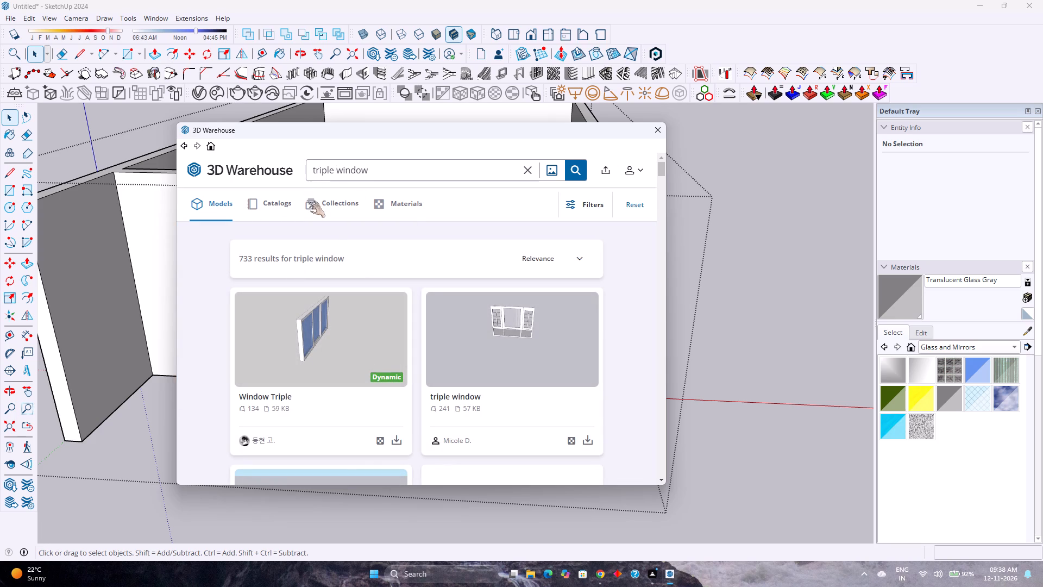
# Look through the "triple window" models in 3D Warehouse for one that suits the projecting front section's large opening.
pyautogui.scroll(-4, 360, 269)
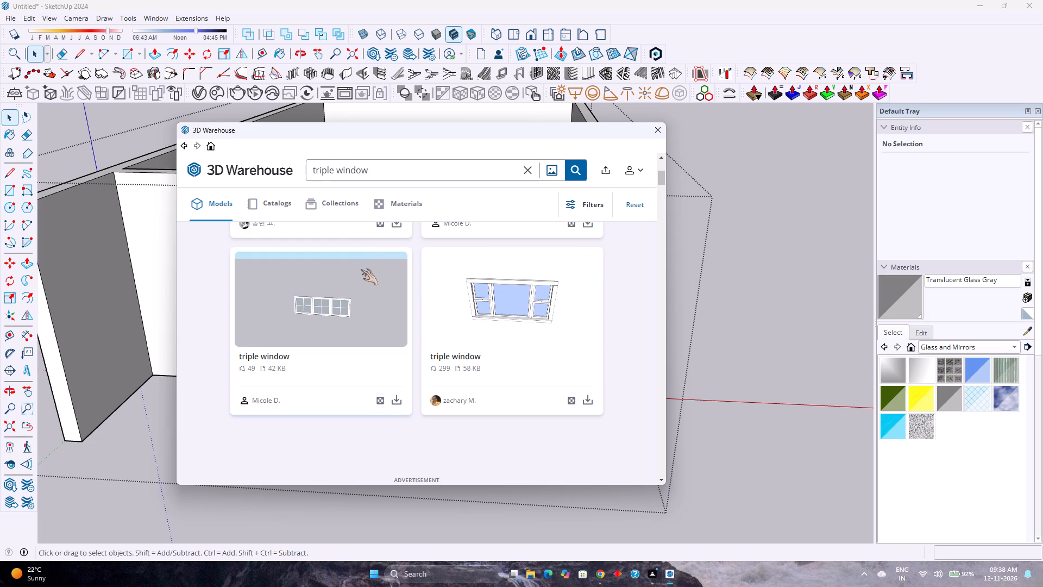
pyautogui.scroll(-4, 361, 269)
pyautogui.scroll(-4, 386, 310)
pyautogui.scroll(-2, 400, 386)
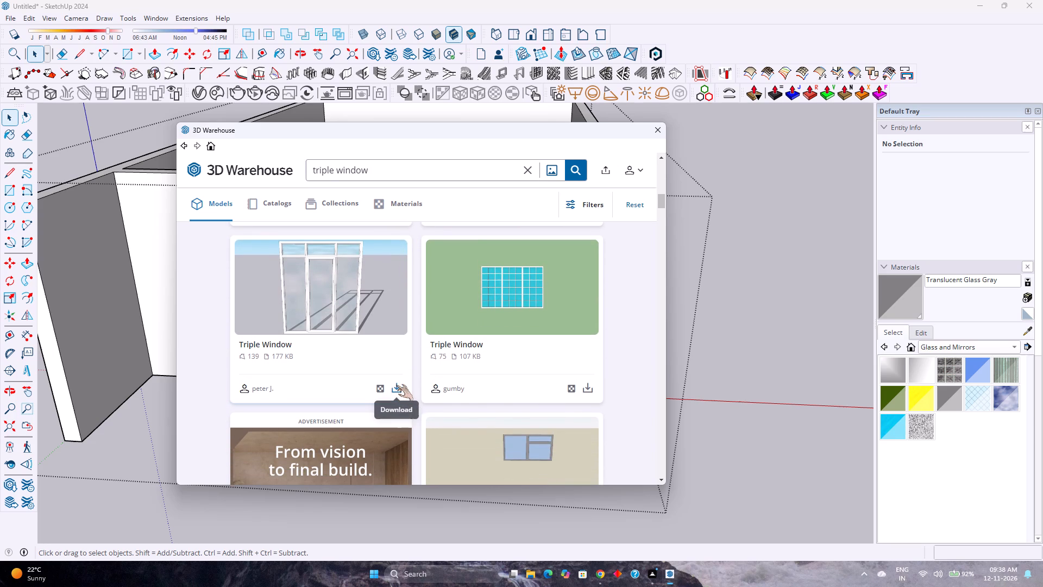
pyautogui.scroll(-3, 306, 393)
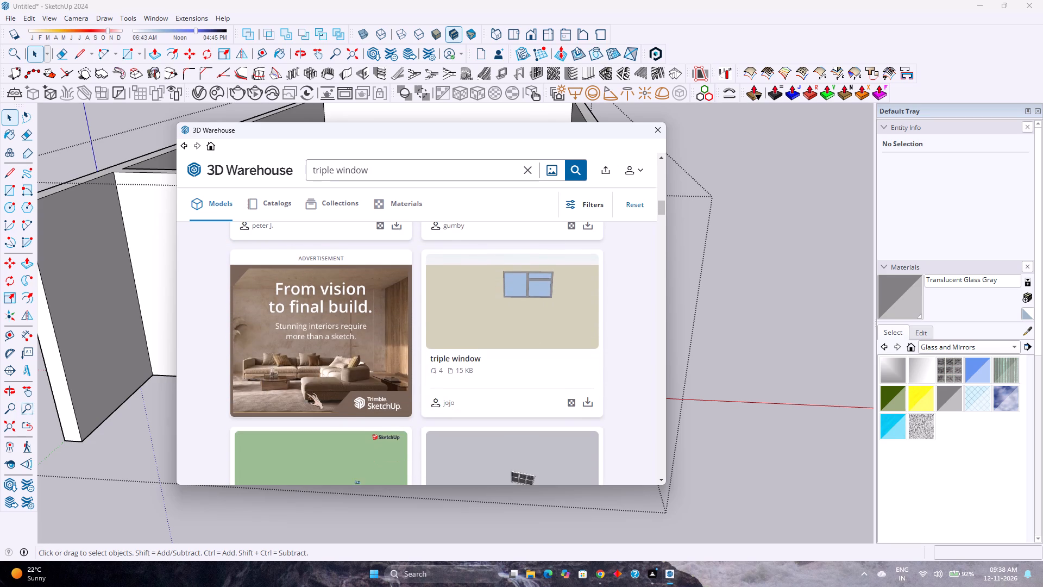
pyautogui.scroll(-3, 306, 393)
pyautogui.scroll(-3, 346, 417)
pyautogui.scroll(-2, 340, 361)
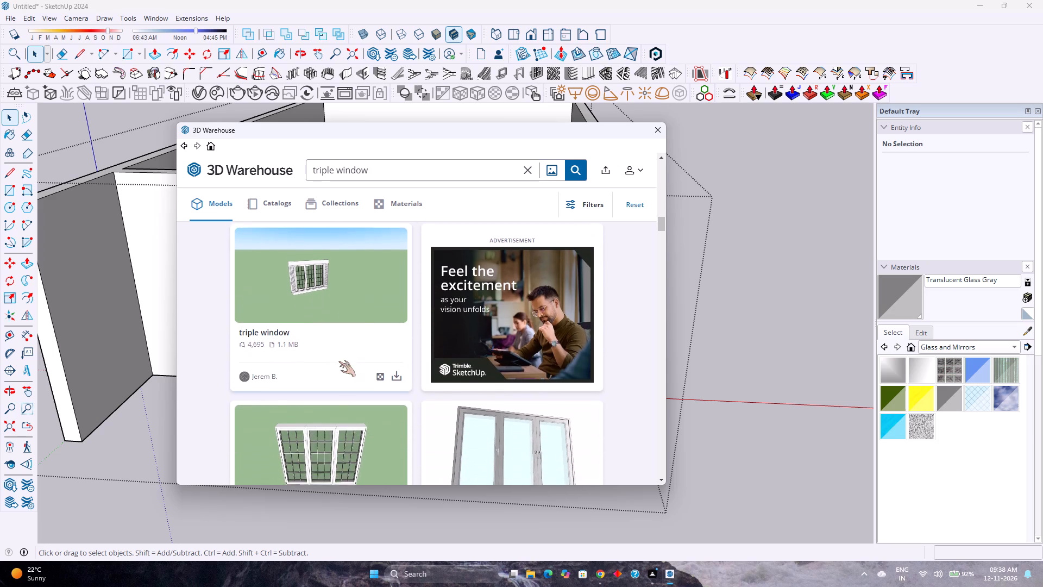
pyautogui.scroll(-2, 338, 361)
pyautogui.scroll(-2, 463, 345)
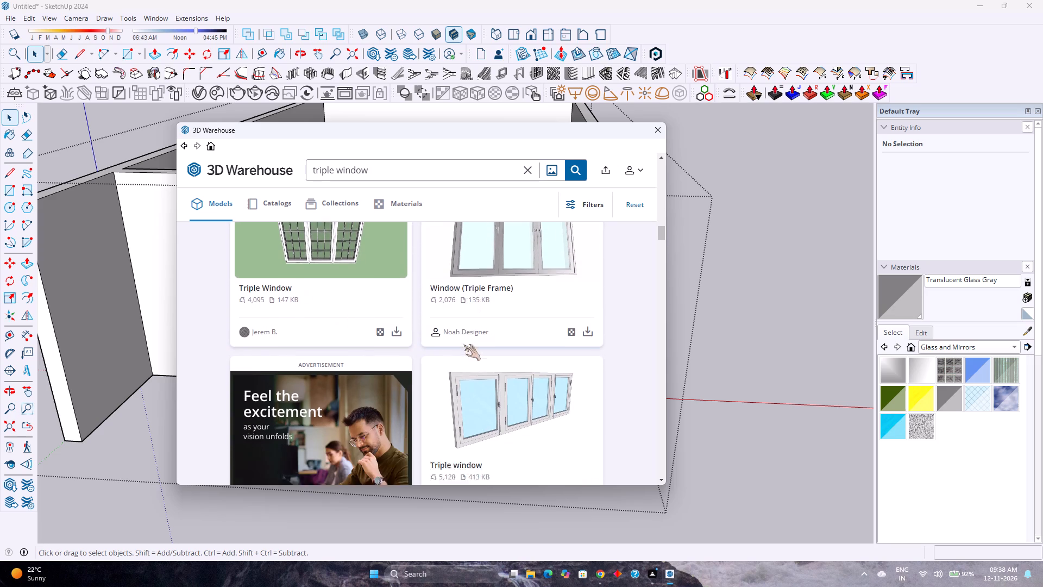
pyautogui.scroll(-2, 463, 345)
pyautogui.scroll(-6, 306, 366)
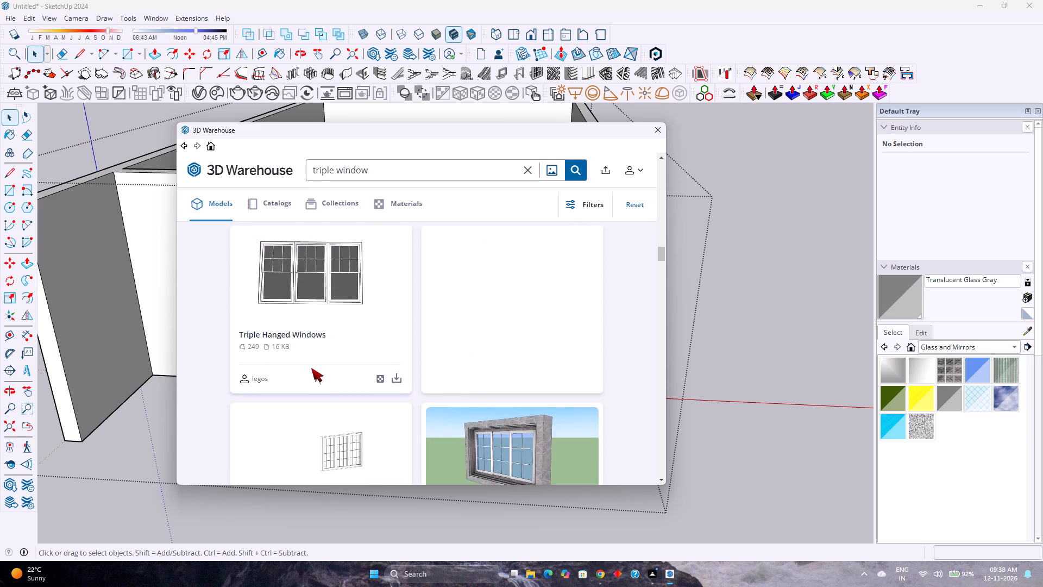
pyautogui.scroll(-6, 311, 369)
pyautogui.scroll(5, 321, 368)
pyautogui.scroll(-3, 321, 368)
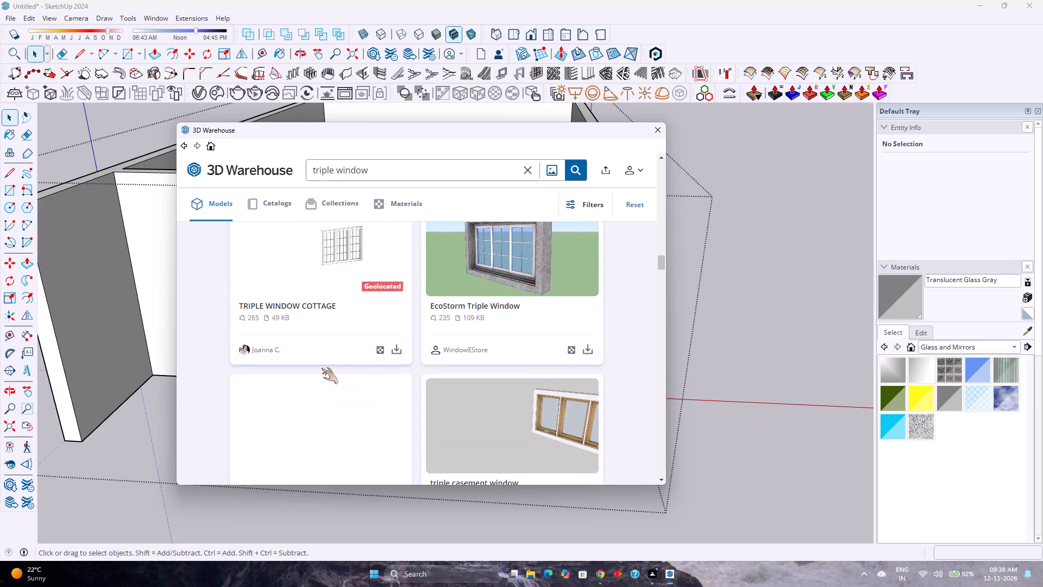
pyautogui.scroll(2, 320, 366)
pyautogui.scroll(-4, 320, 366)
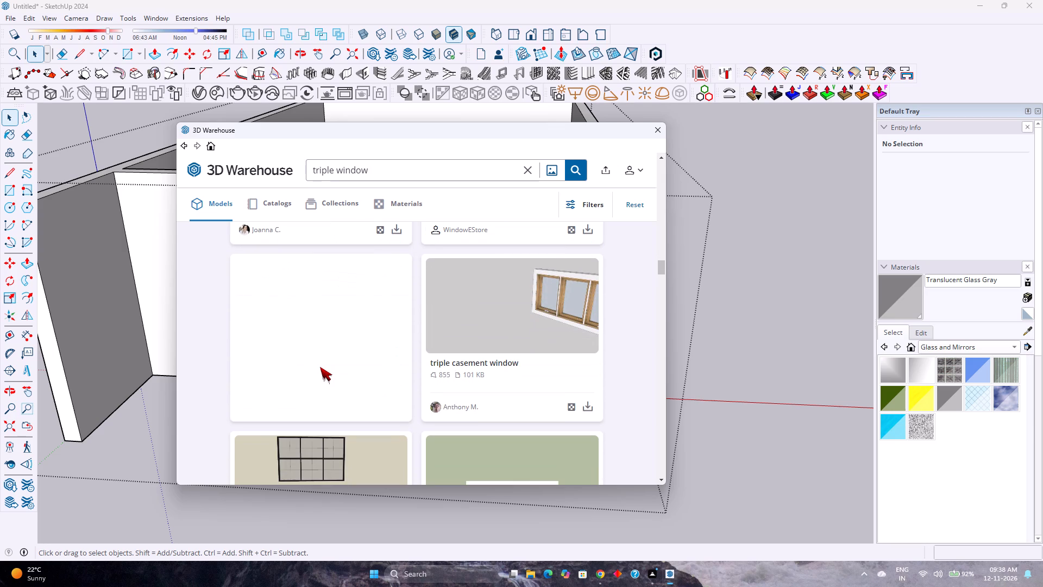
pyautogui.scroll(1, 323, 366)
pyautogui.scroll(-4, 325, 366)
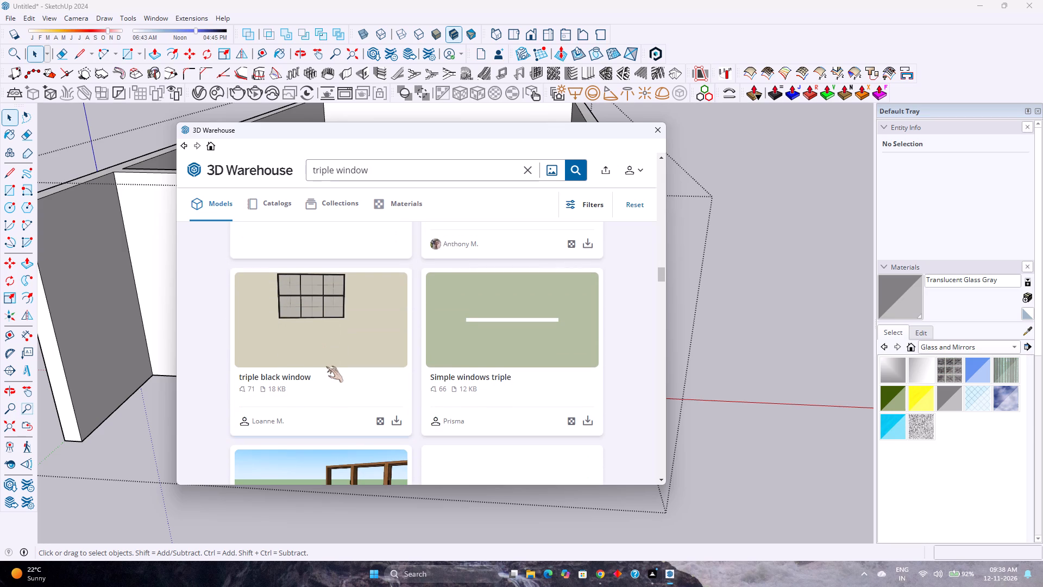
pyautogui.scroll(-3, 326, 366)
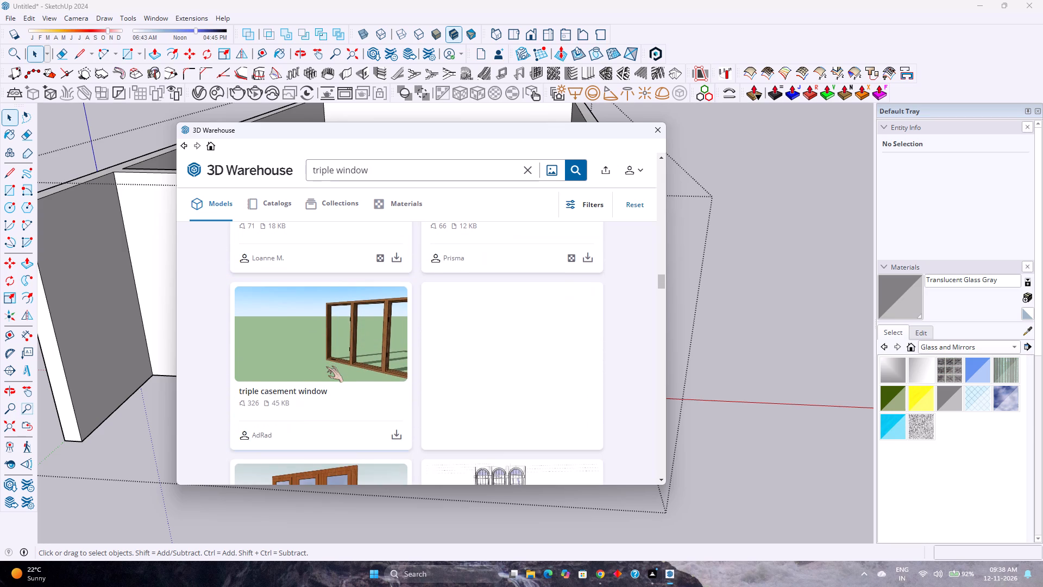
pyautogui.scroll(-3, 325, 366)
pyautogui.scroll(1, 325, 366)
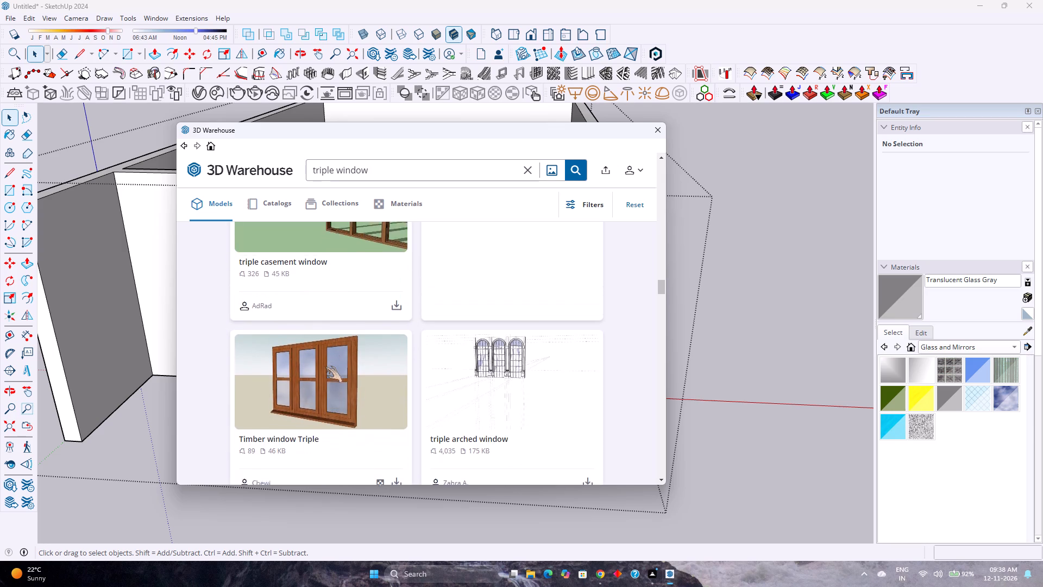
pyautogui.scroll(-4, 325, 366)
pyautogui.scroll(1, 325, 366)
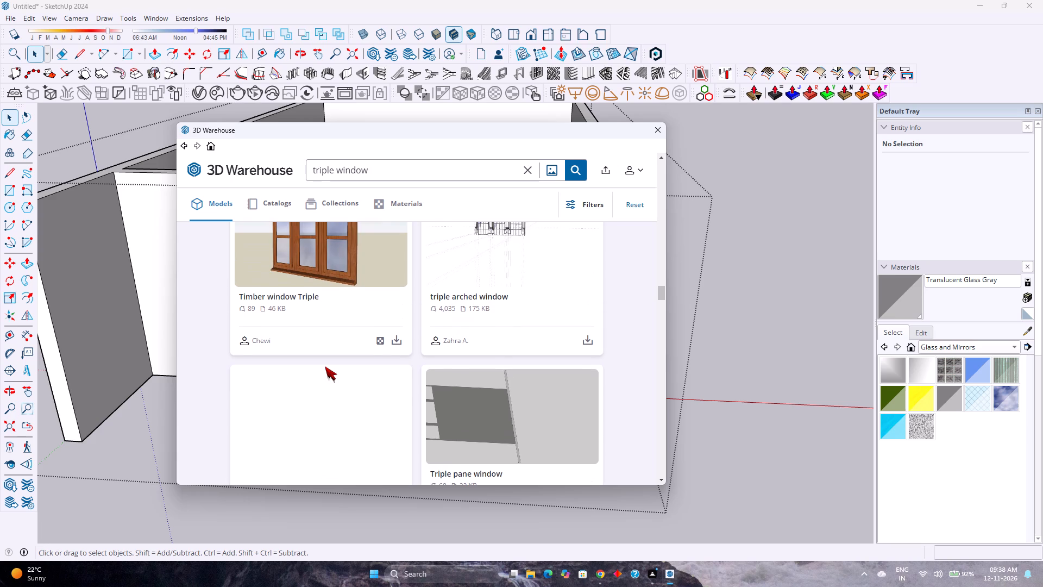
pyautogui.scroll(-8, 325, 366)
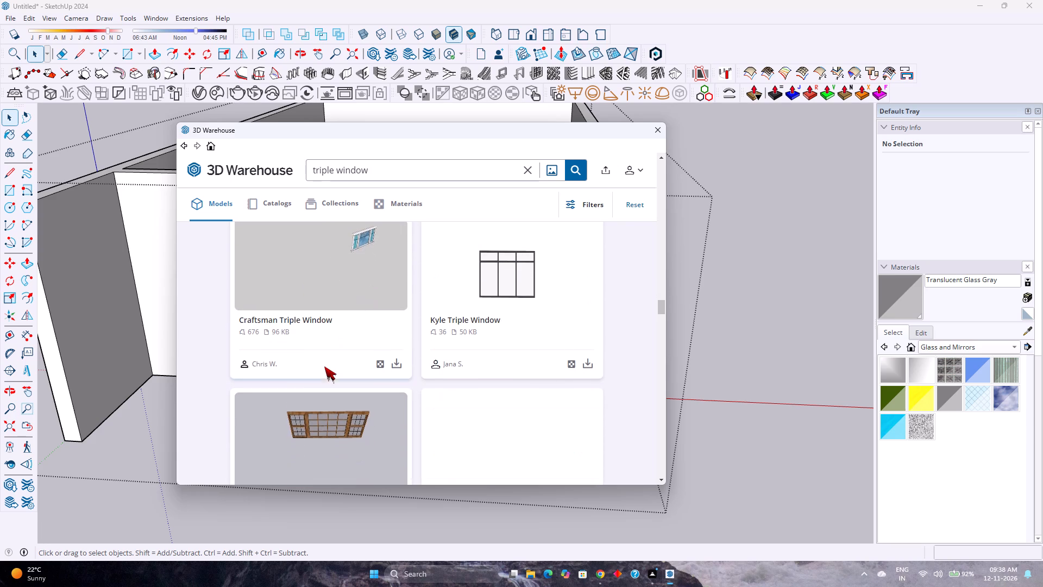
pyautogui.scroll(-8, 324, 366)
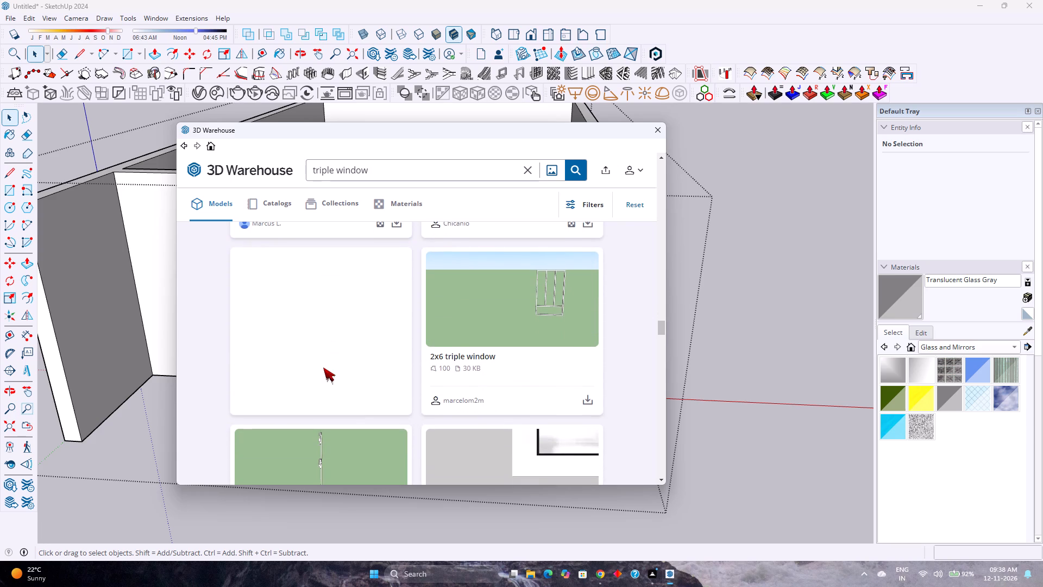
pyautogui.scroll(-4, 323, 367)
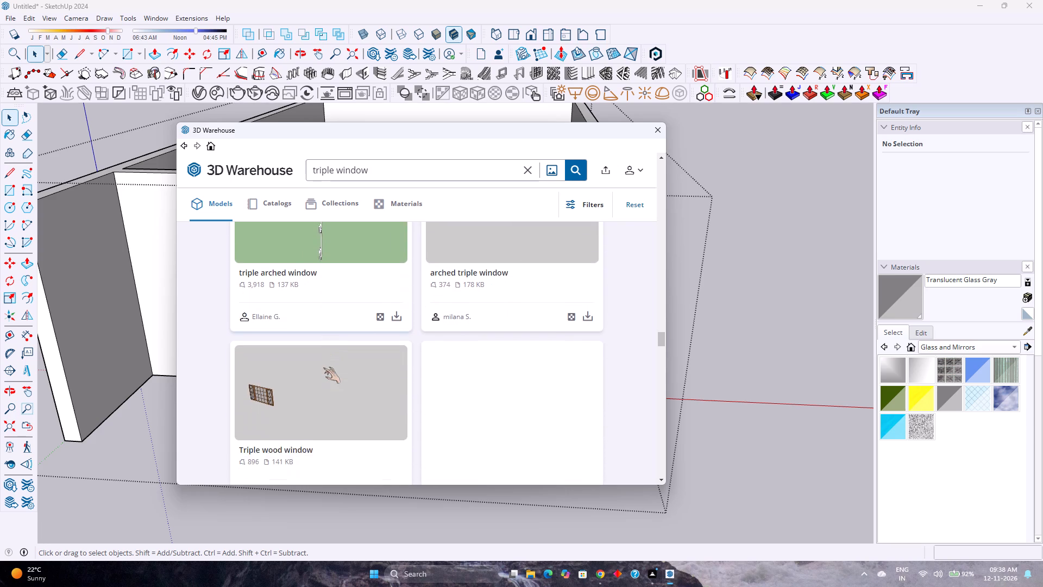
pyautogui.scroll(-1, 323, 367)
pyautogui.scroll(3, 323, 367)
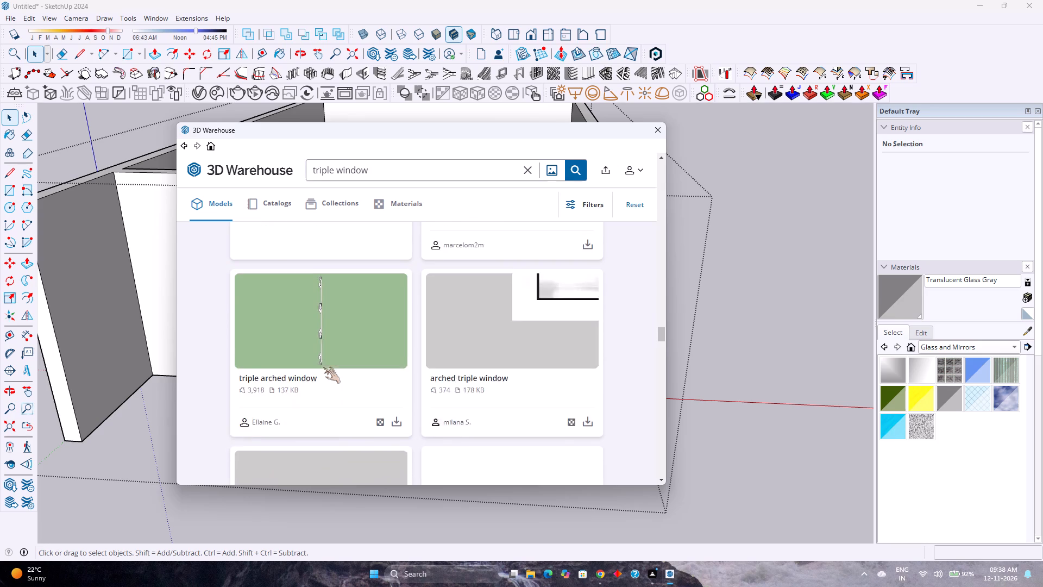
pyautogui.scroll(-6, 323, 367)
pyautogui.scroll(1, 333, 373)
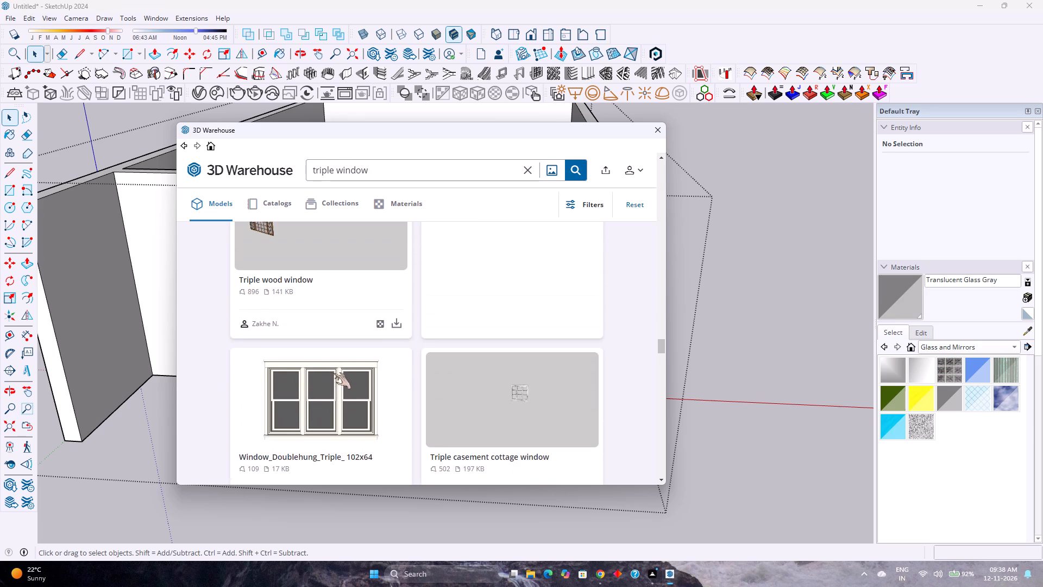
pyautogui.scroll(-4, 359, 366)
pyautogui.scroll(1, 366, 366)
pyautogui.scroll(-2, 431, 315)
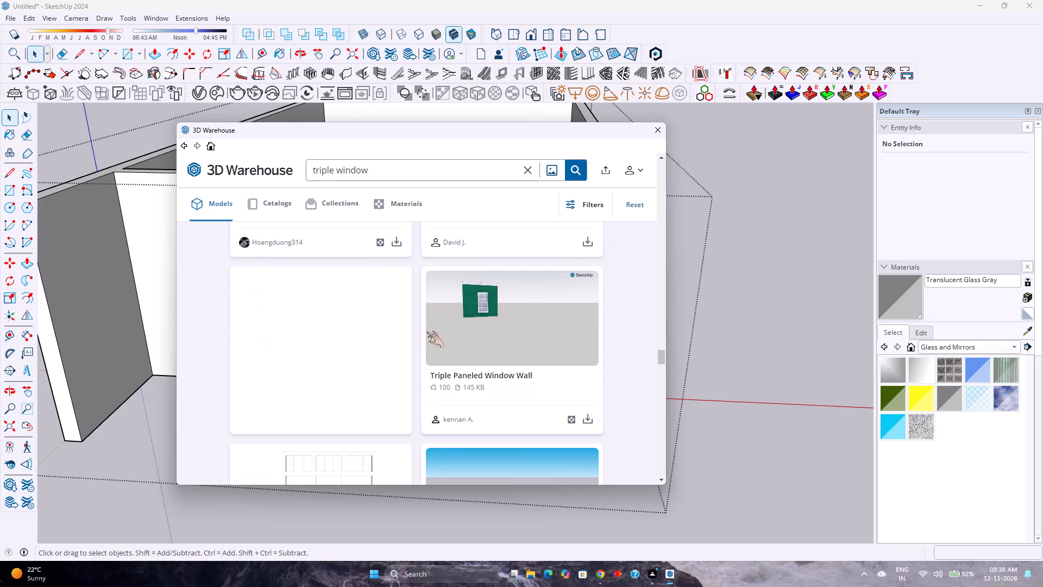
pyautogui.scroll(-6, 421, 336)
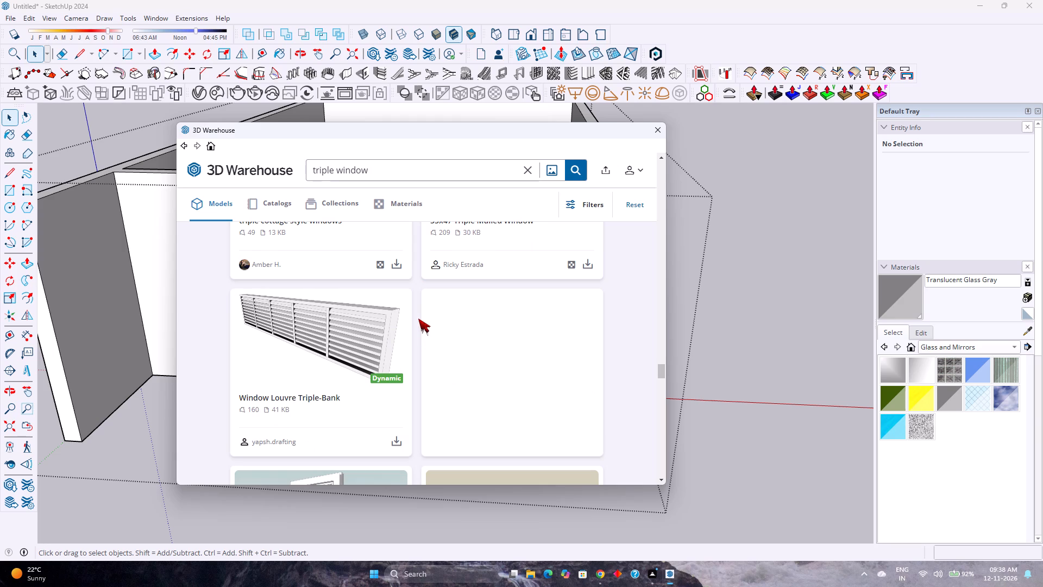
pyautogui.scroll(1, 418, 319)
pyautogui.scroll(-8, 418, 319)
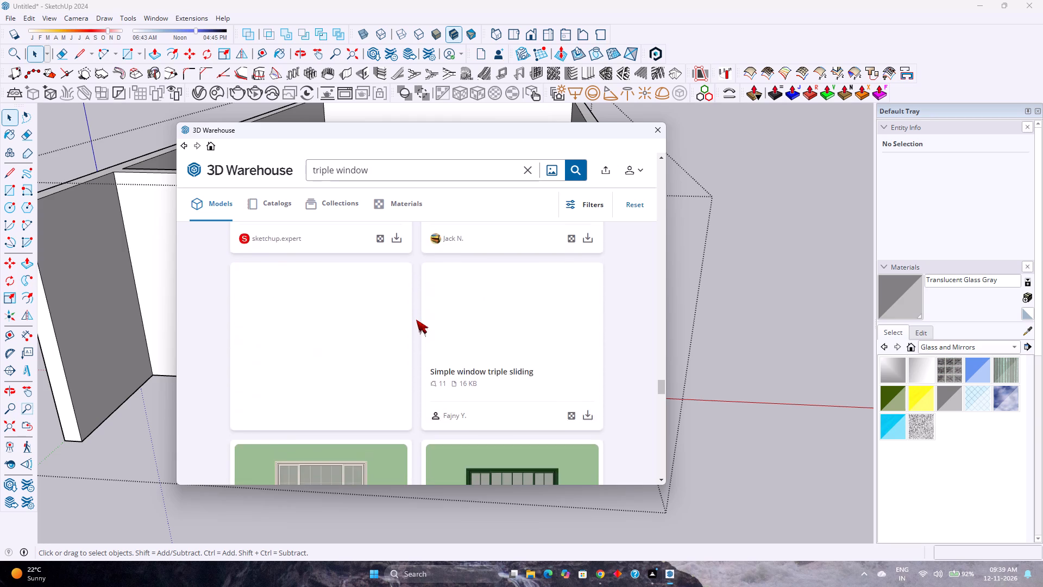
pyautogui.scroll(4, 416, 320)
pyautogui.scroll(-9, 416, 320)
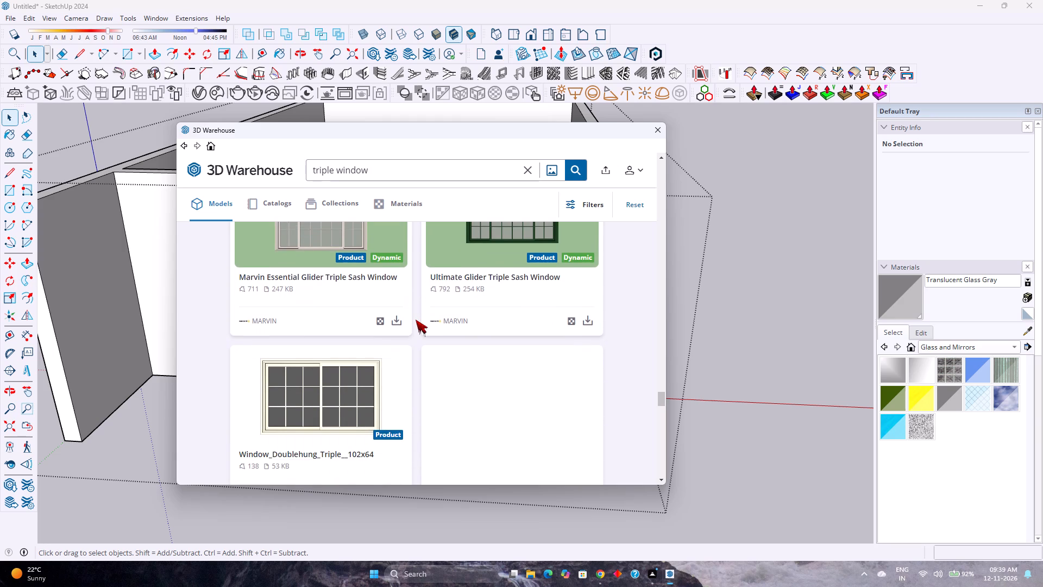
pyautogui.scroll(7, 416, 320)
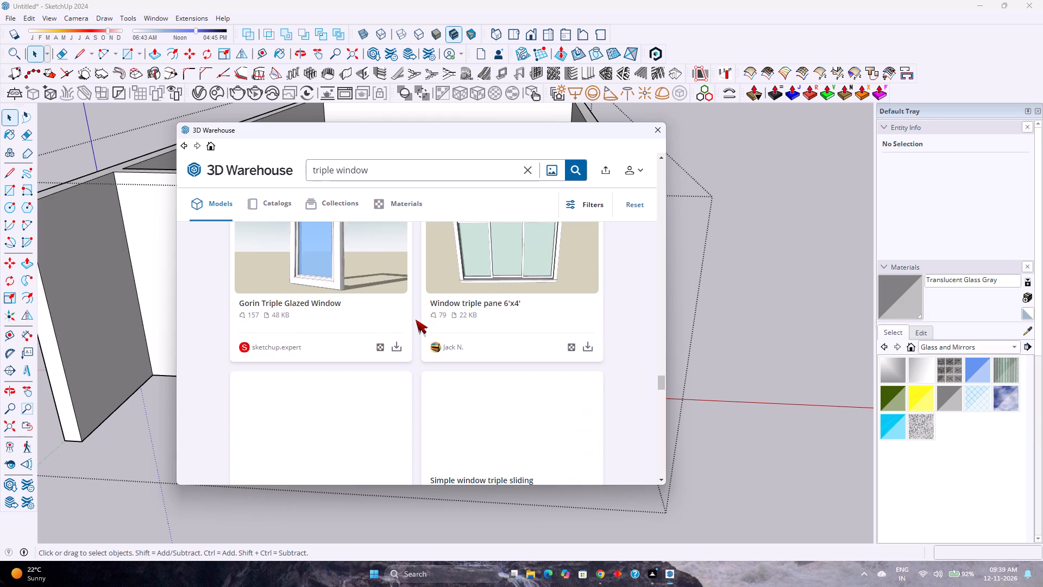
pyautogui.scroll(-5, 416, 320)
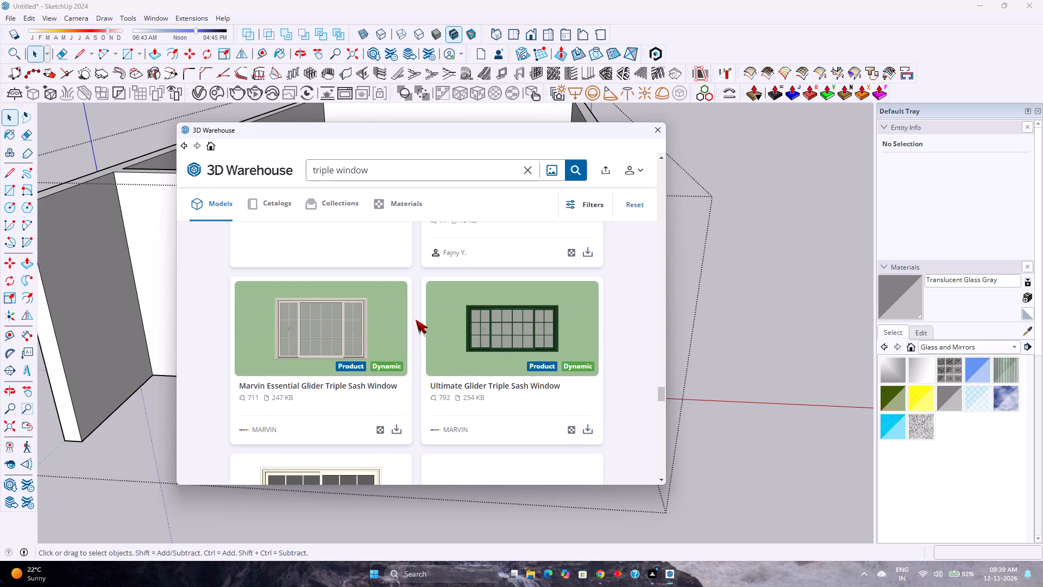
pyautogui.scroll(7, 415, 321)
pyautogui.scroll(-6, 413, 322)
pyautogui.scroll(2, 413, 322)
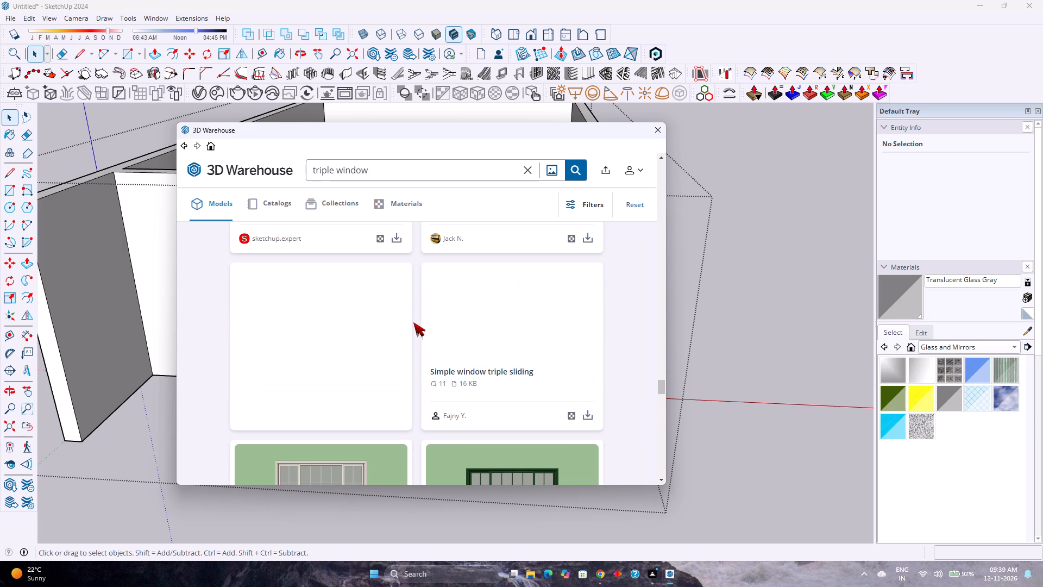
pyautogui.scroll(-4, 417, 322)
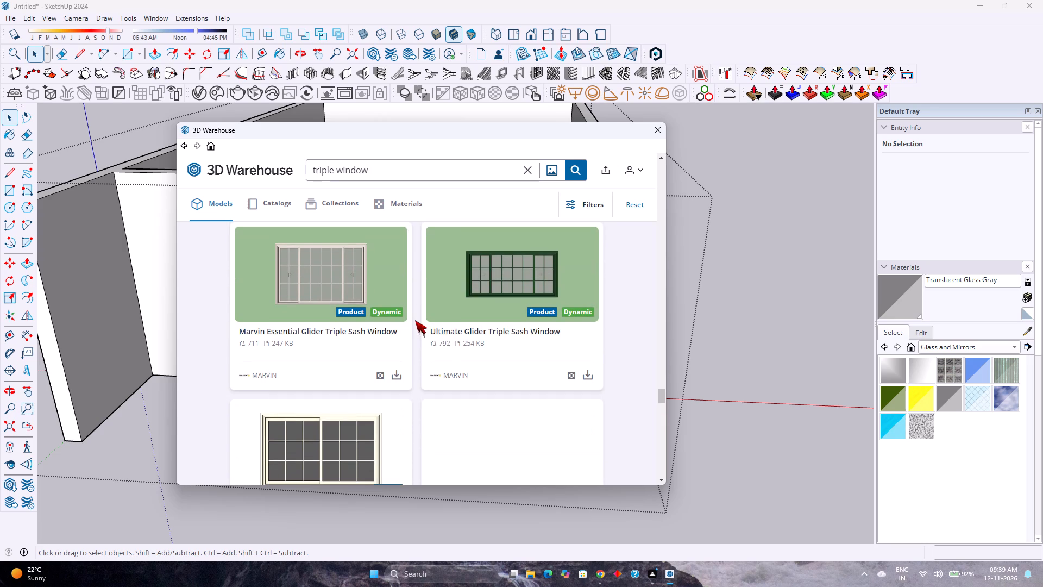
pyautogui.scroll(-4, 415, 320)
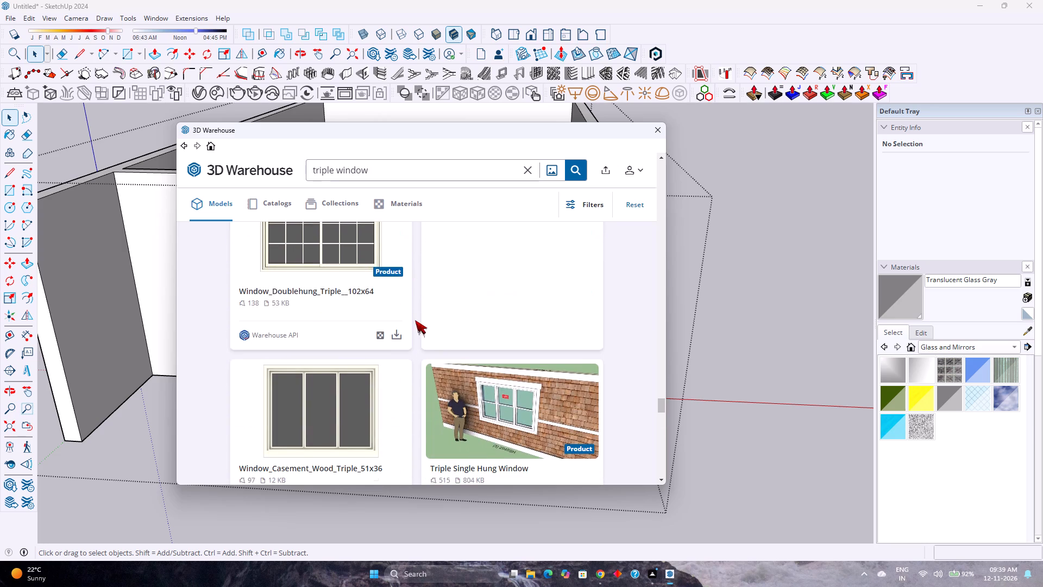
pyautogui.scroll(-12, 415, 320)
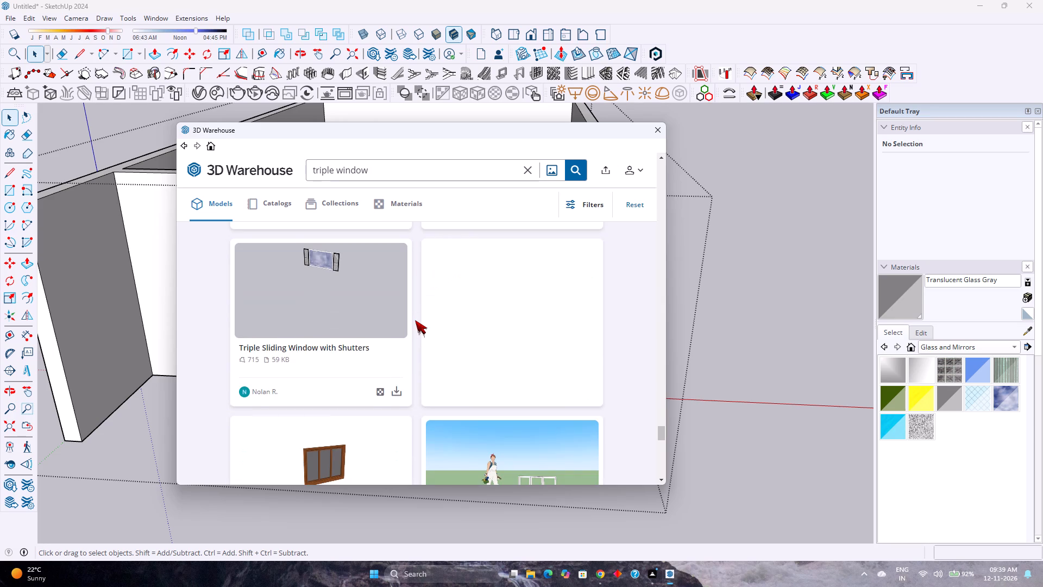
pyautogui.scroll(-10, 415, 320)
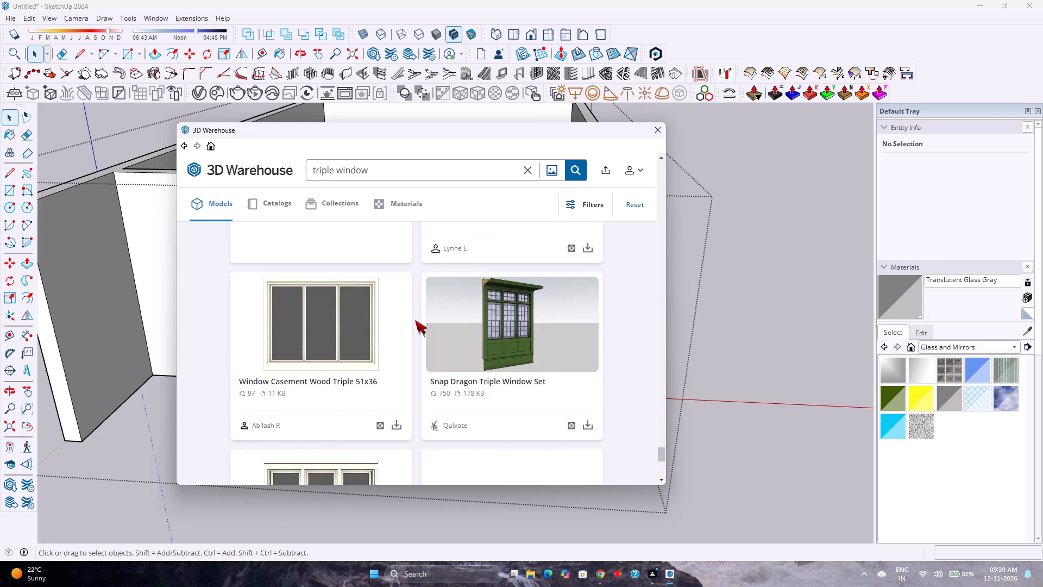
pyautogui.scroll(-7, 415, 320)
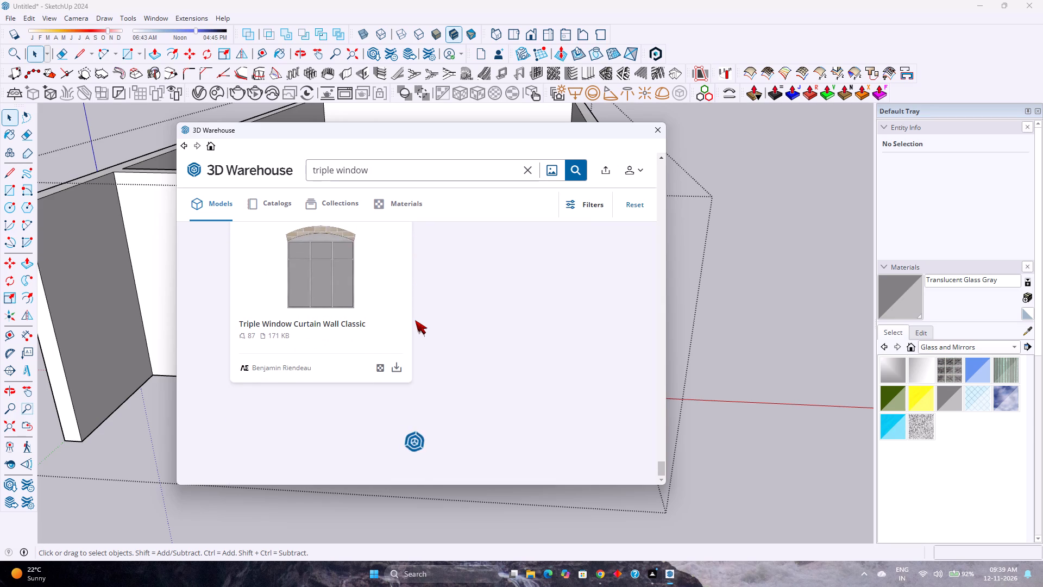
pyautogui.scroll(-3, 415, 320)
pyautogui.scroll(3, 415, 320)
pyautogui.scroll(-3, 415, 320)
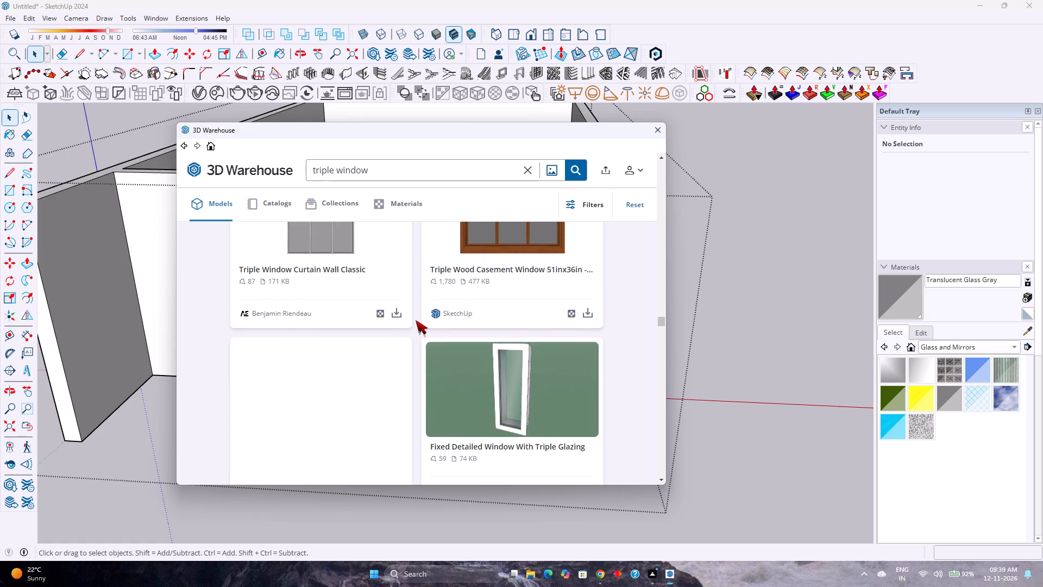
pyautogui.scroll(-4, 415, 321)
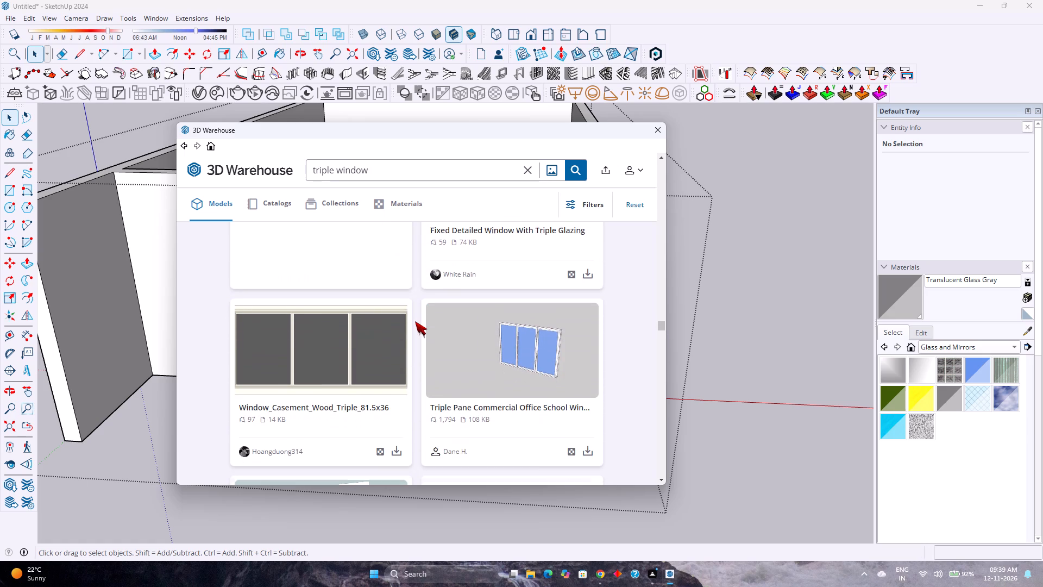
pyautogui.scroll(-3, 417, 321)
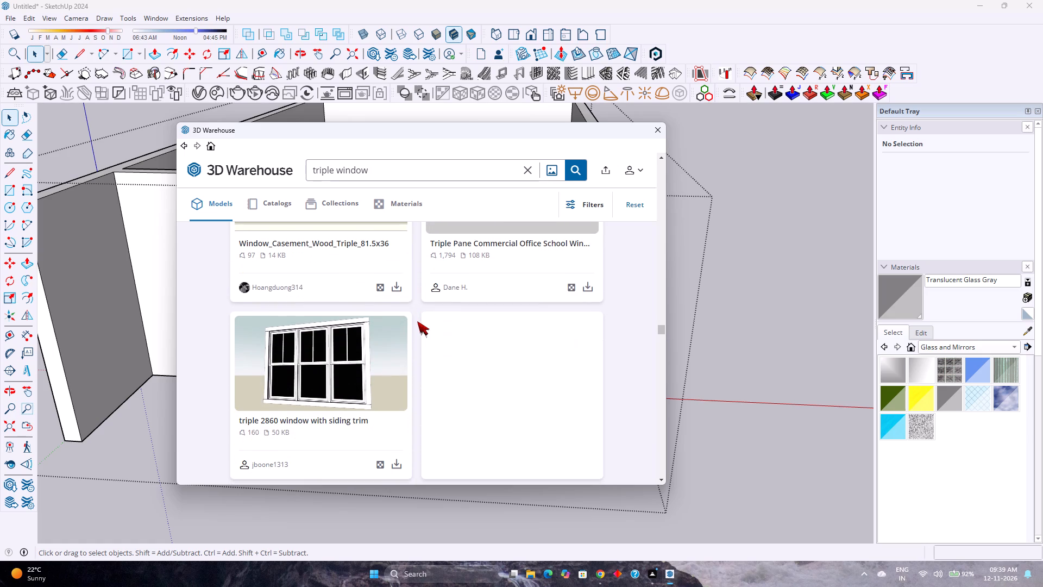
pyautogui.scroll(-2, 417, 321)
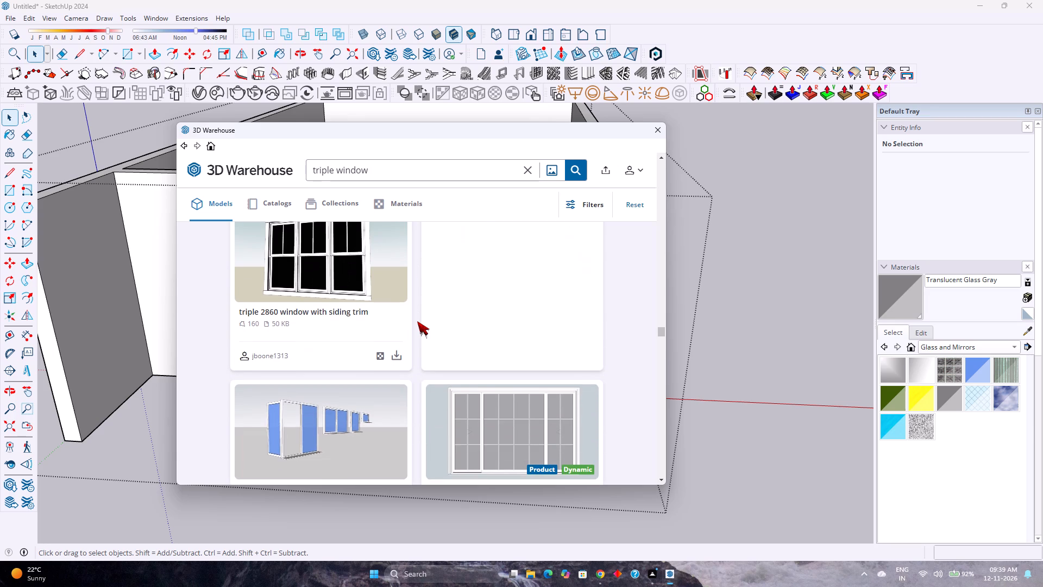
pyautogui.scroll(-5, 417, 321)
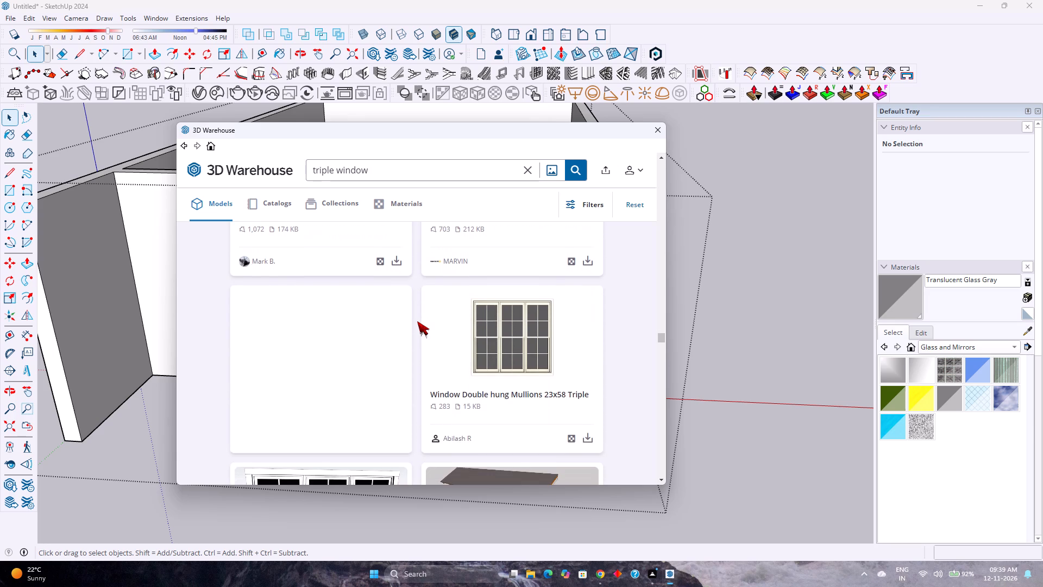
pyautogui.scroll(-3, 417, 321)
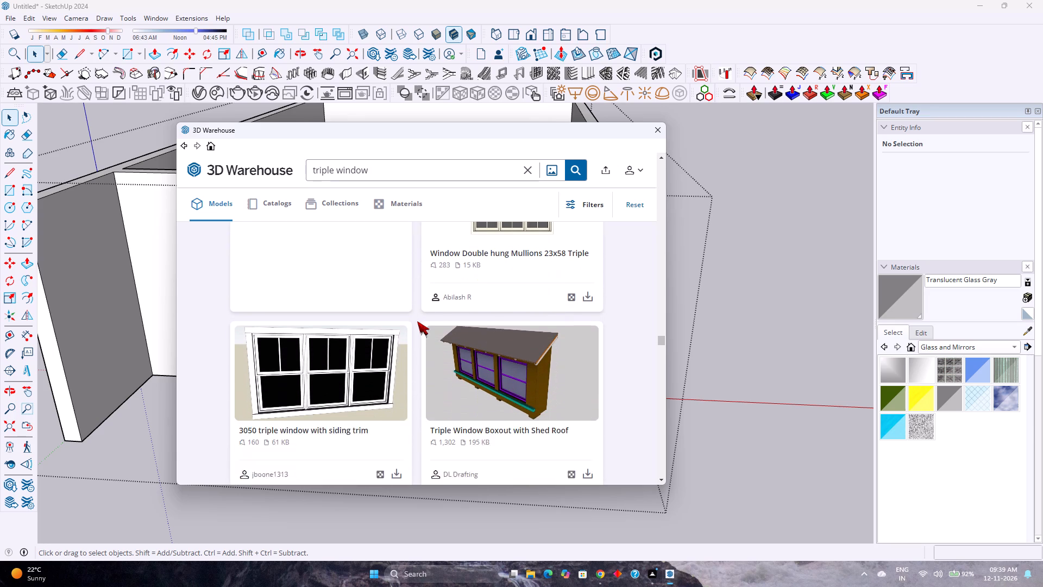
# Continue through the further "triple window" models in 3D Warehouse, looking for one that suits the projecting front section's large opening.
pyautogui.scroll(-3, 417, 321)
pyautogui.scroll(2, 417, 321)
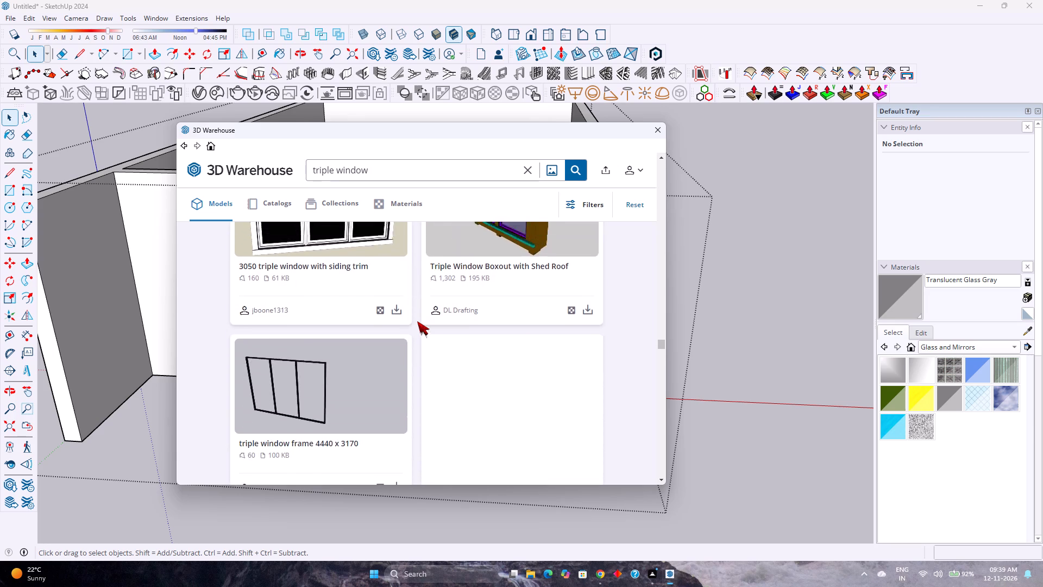
pyautogui.scroll(2, 417, 321)
pyautogui.scroll(-7, 417, 321)
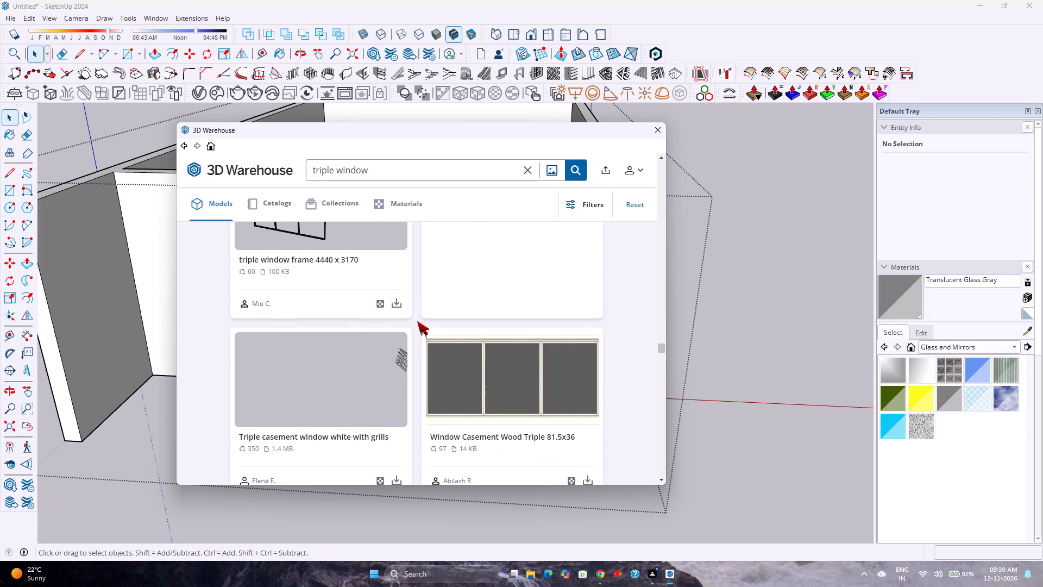
pyautogui.scroll(-5, 417, 321)
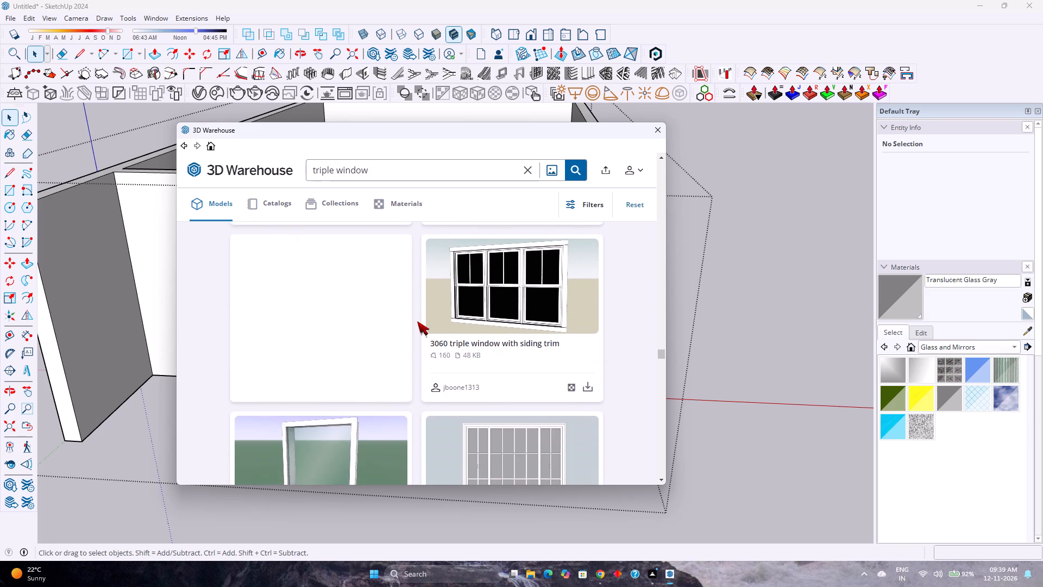
pyautogui.scroll(-3, 417, 321)
pyautogui.scroll(3, 417, 321)
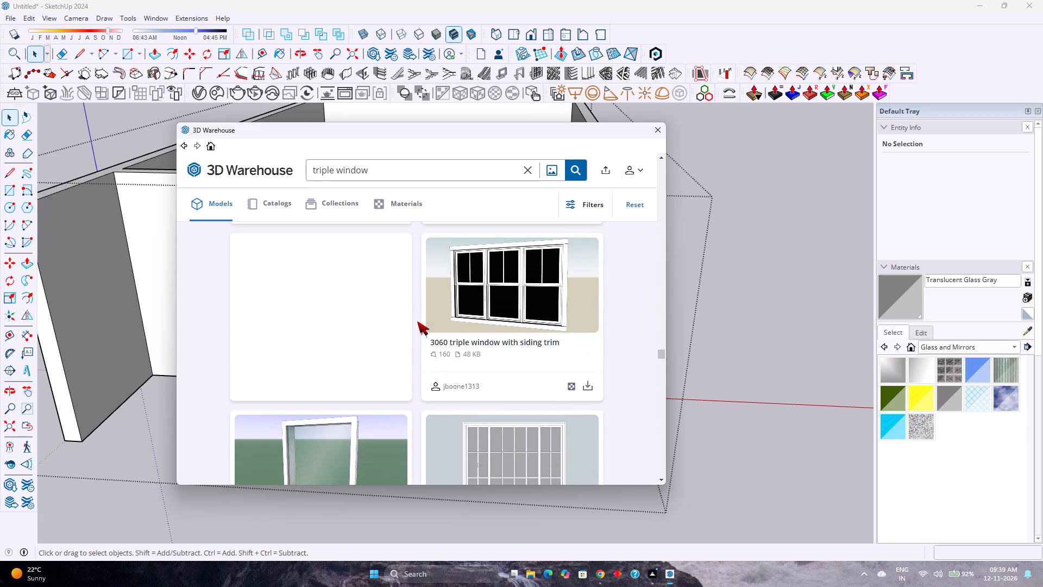
pyautogui.scroll(-7, 417, 321)
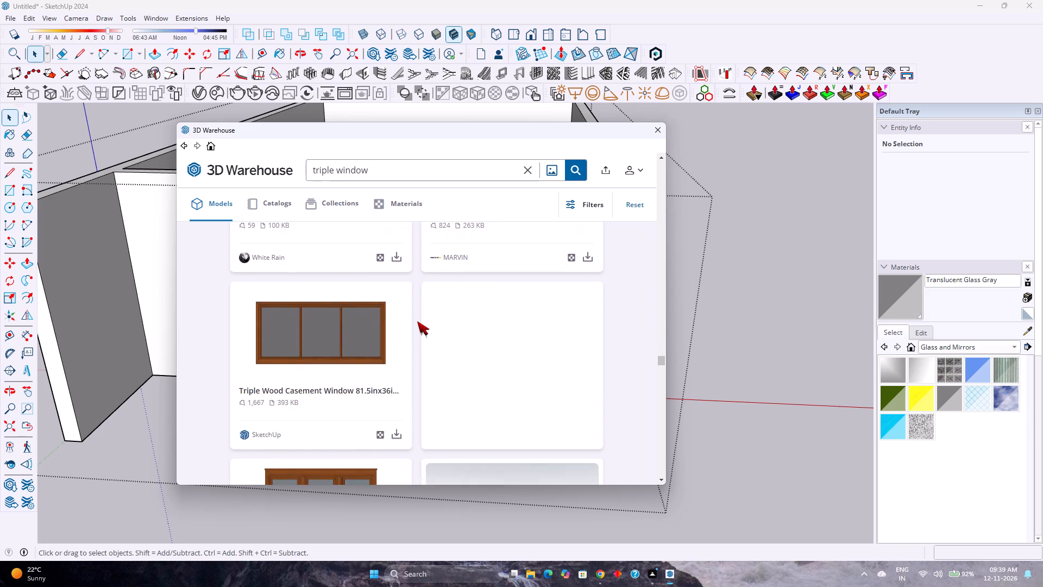
pyautogui.scroll(-4, 417, 321)
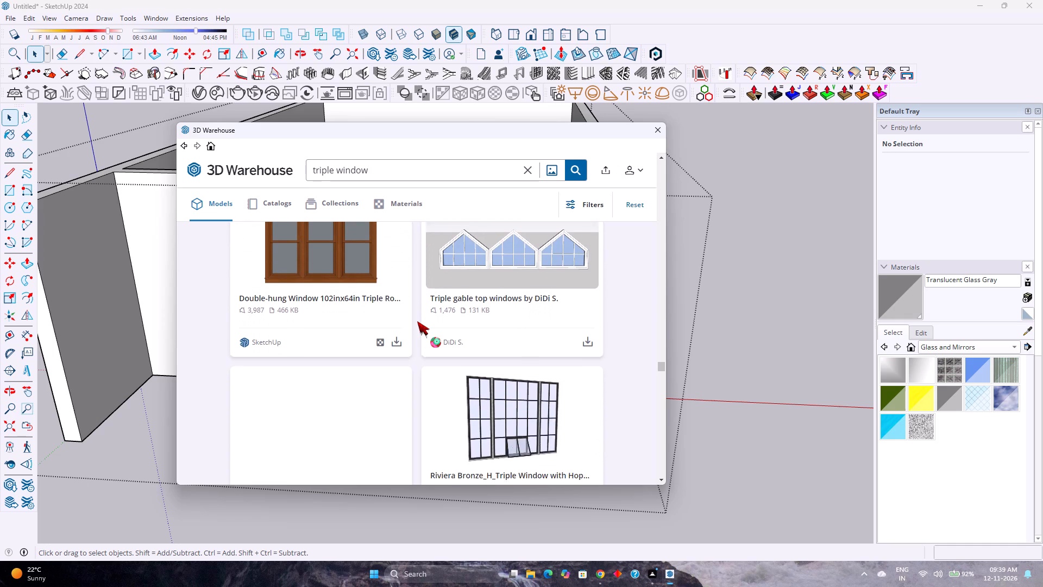
pyautogui.scroll(-7, 417, 321)
pyautogui.scroll(2, 417, 321)
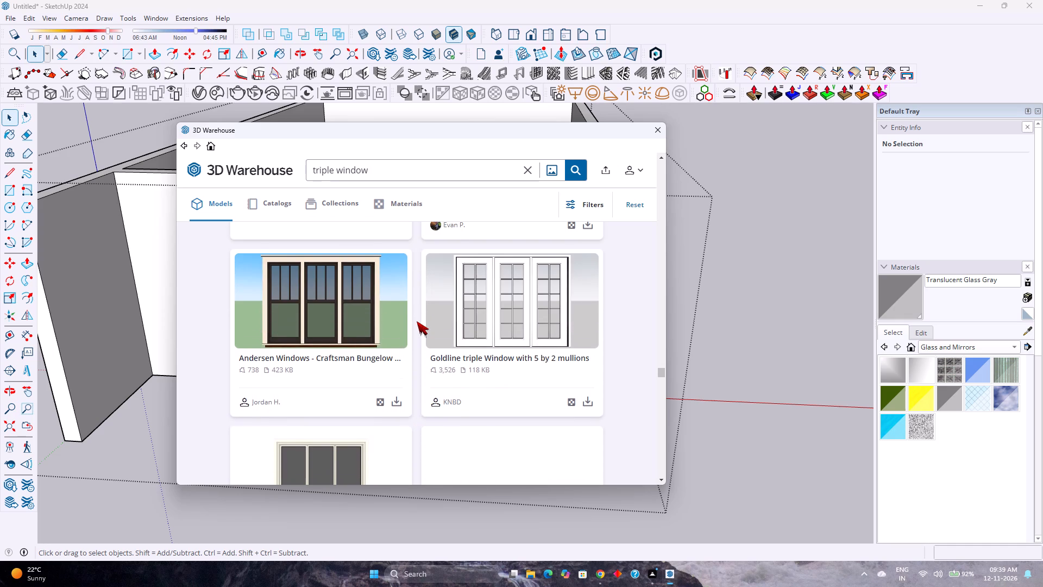
pyautogui.scroll(-6, 417, 321)
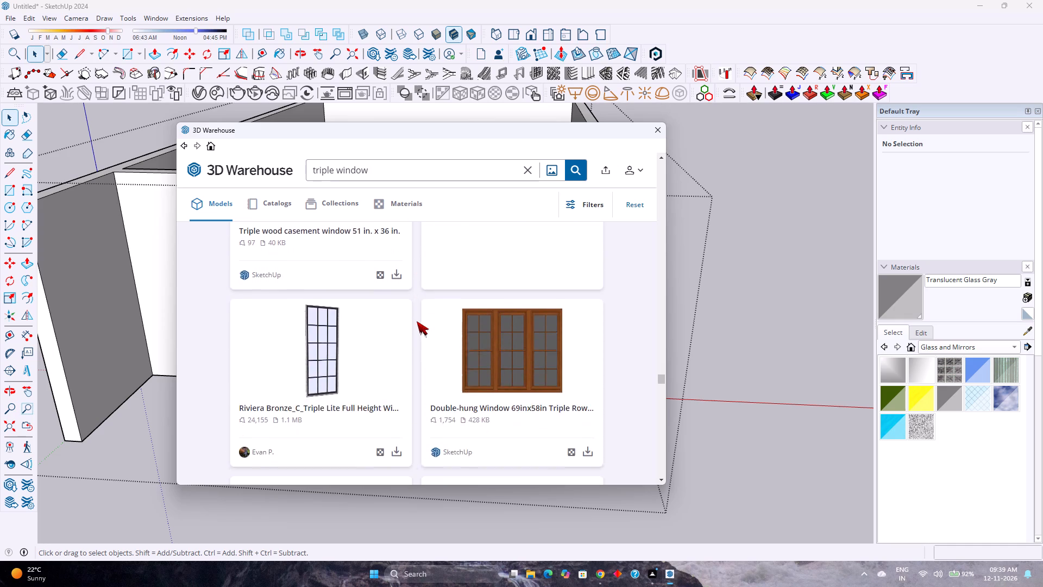
pyautogui.scroll(-6, 417, 321)
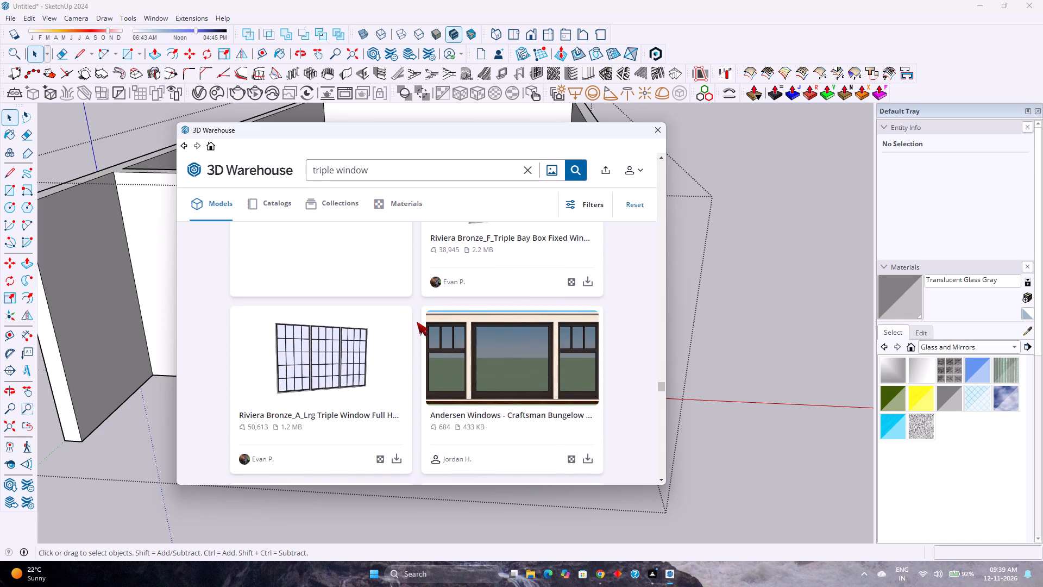
pyautogui.scroll(-12, 417, 322)
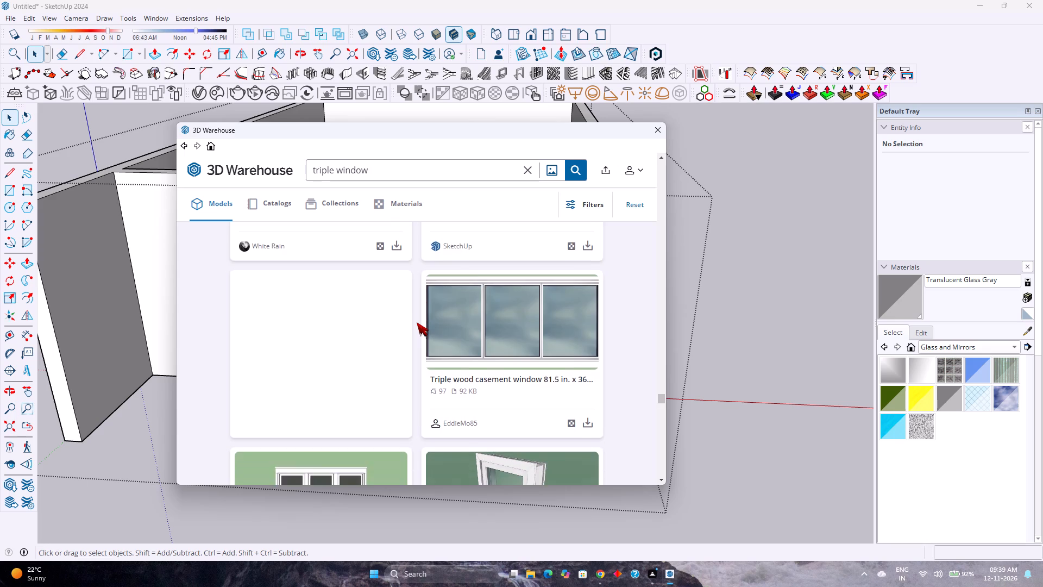
pyautogui.scroll(-10, 417, 322)
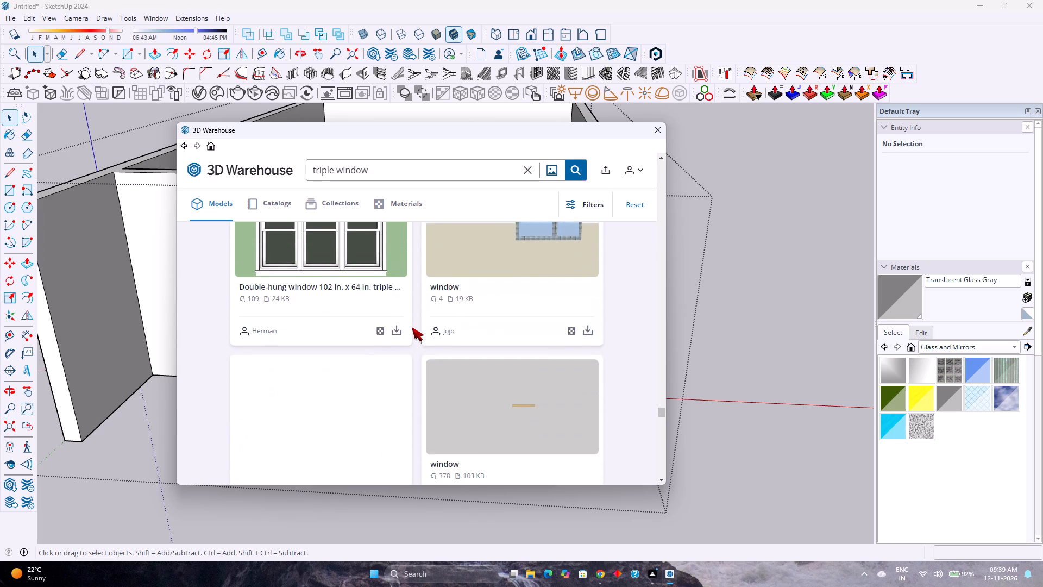
pyautogui.scroll(-3, 412, 327)
pyautogui.scroll(1, 412, 327)
pyautogui.scroll(-15, 413, 327)
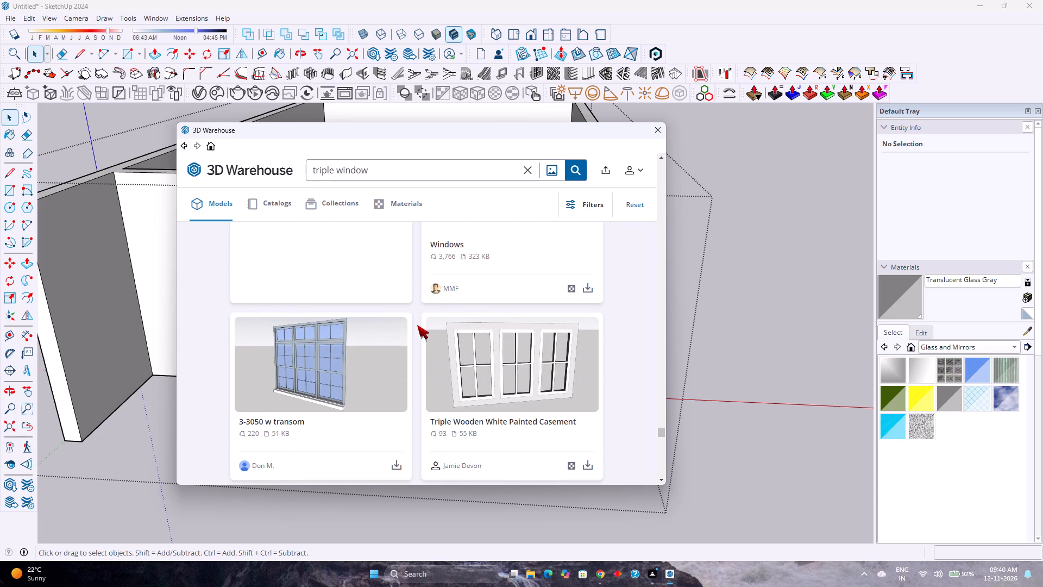
pyautogui.scroll(-6, 417, 325)
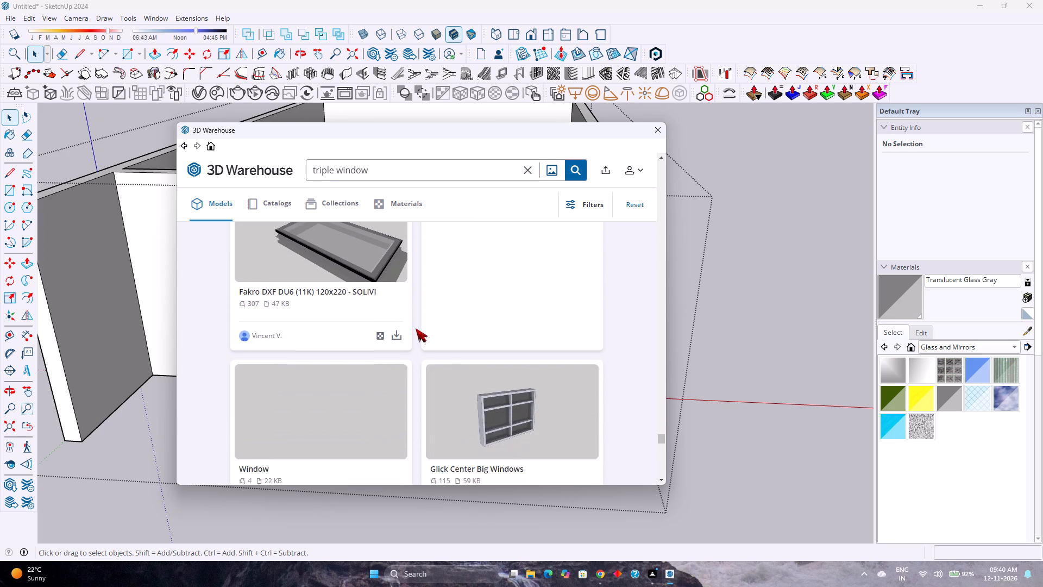
pyautogui.scroll(-10, 416, 328)
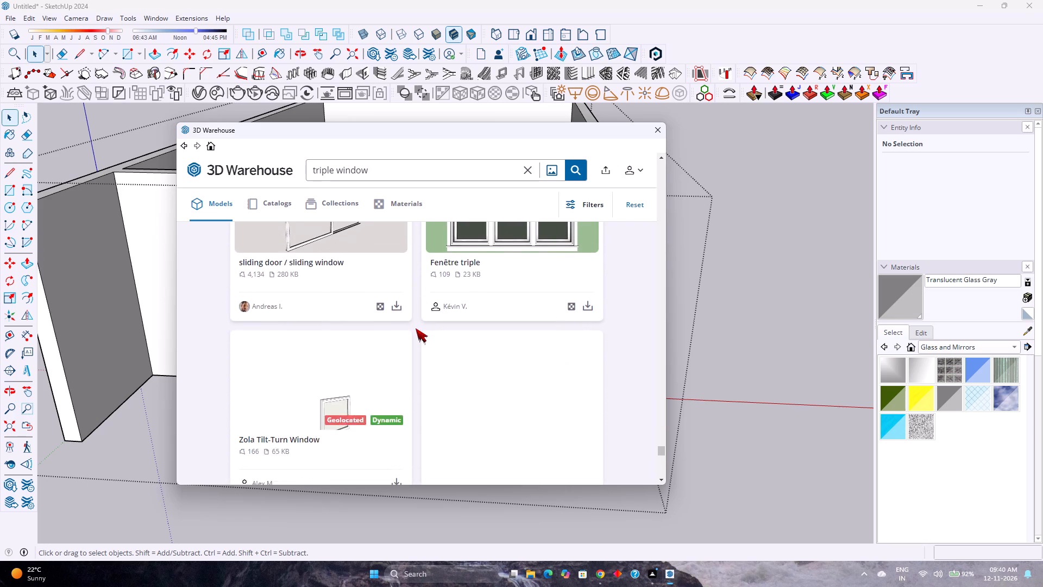
pyautogui.scroll(-9, 416, 328)
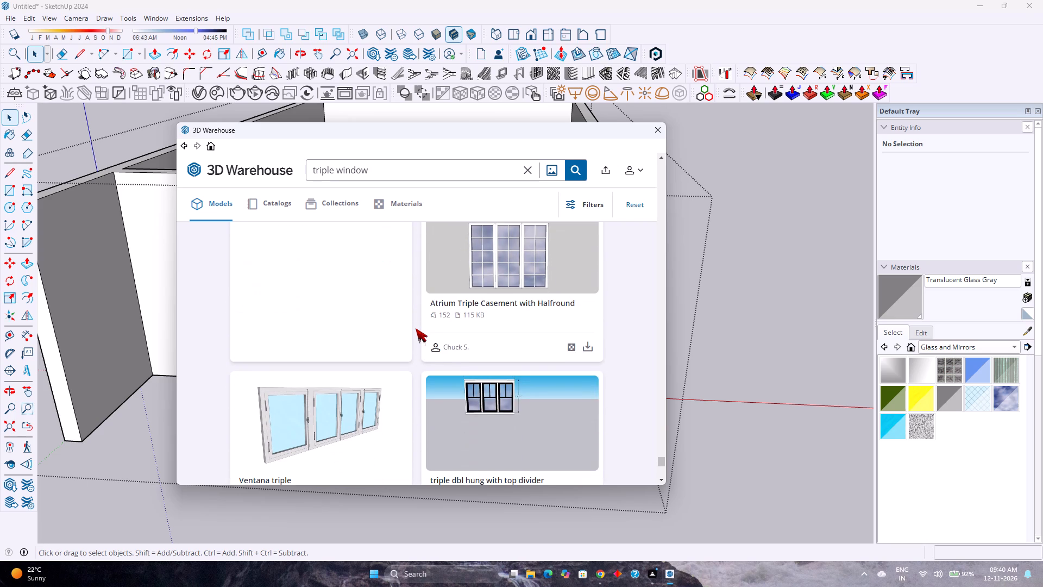
pyautogui.scroll(2, 417, 328)
pyautogui.scroll(-6, 417, 328)
pyautogui.scroll(2, 417, 328)
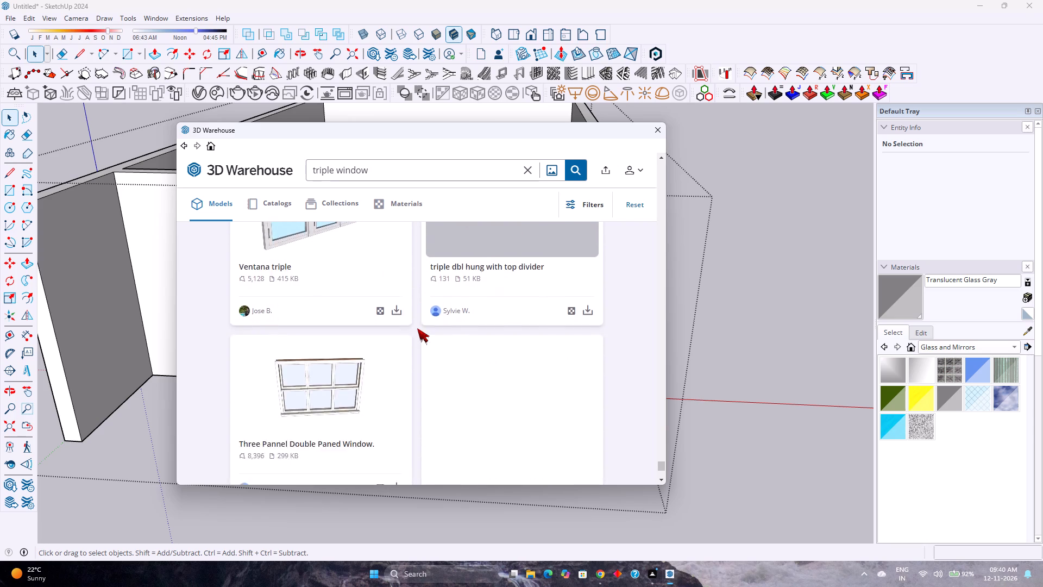
# Look back through the earlier "triple window" models and compare them again for the projecting front section's large opening.
pyautogui.scroll(18, 417, 328)
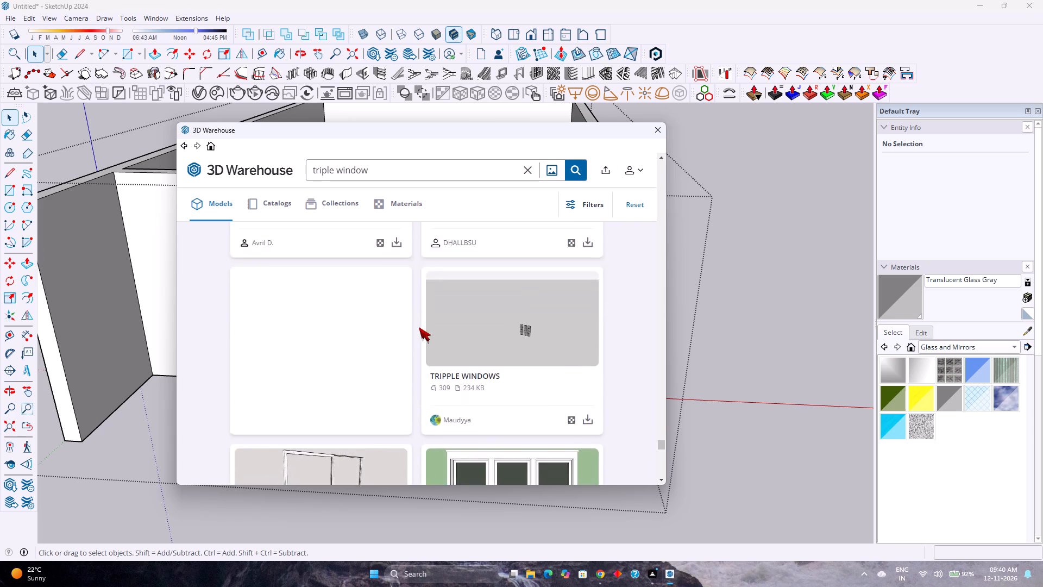
pyautogui.scroll(20, 419, 327)
pyautogui.scroll(1, 419, 327)
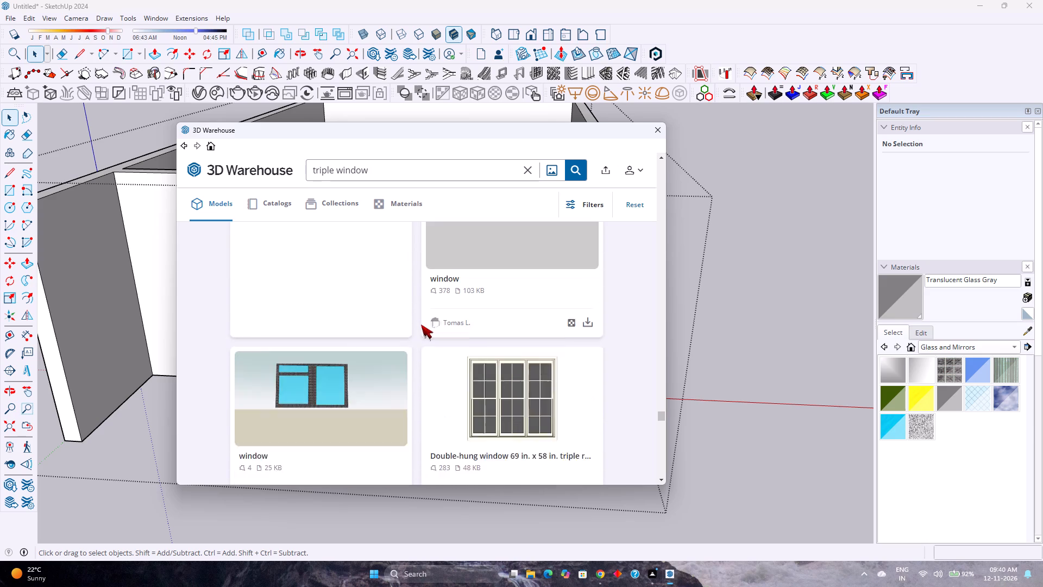
pyautogui.scroll(20, 421, 324)
pyautogui.scroll(1, 421, 324)
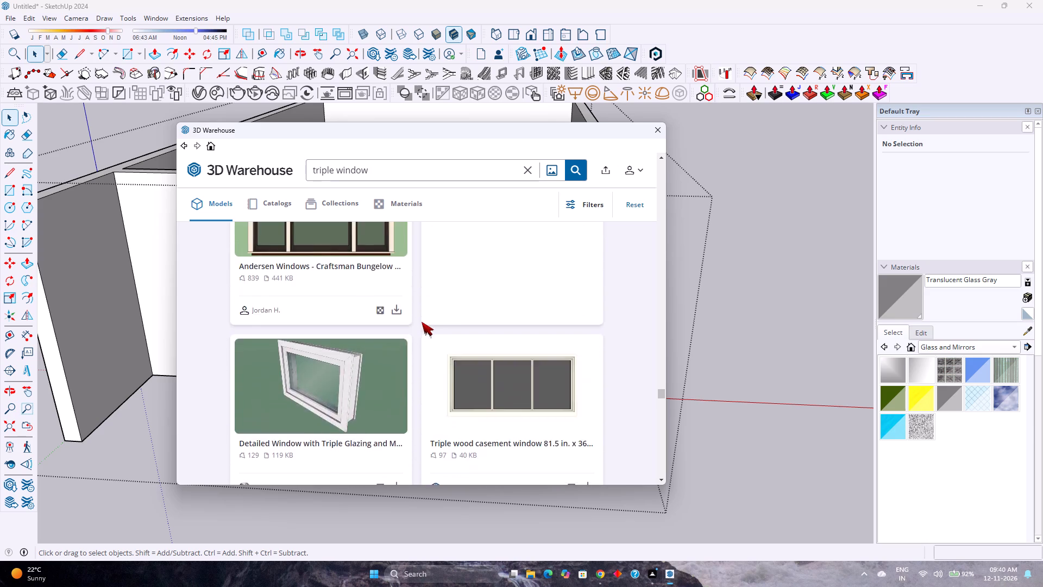
pyautogui.scroll(16, 422, 322)
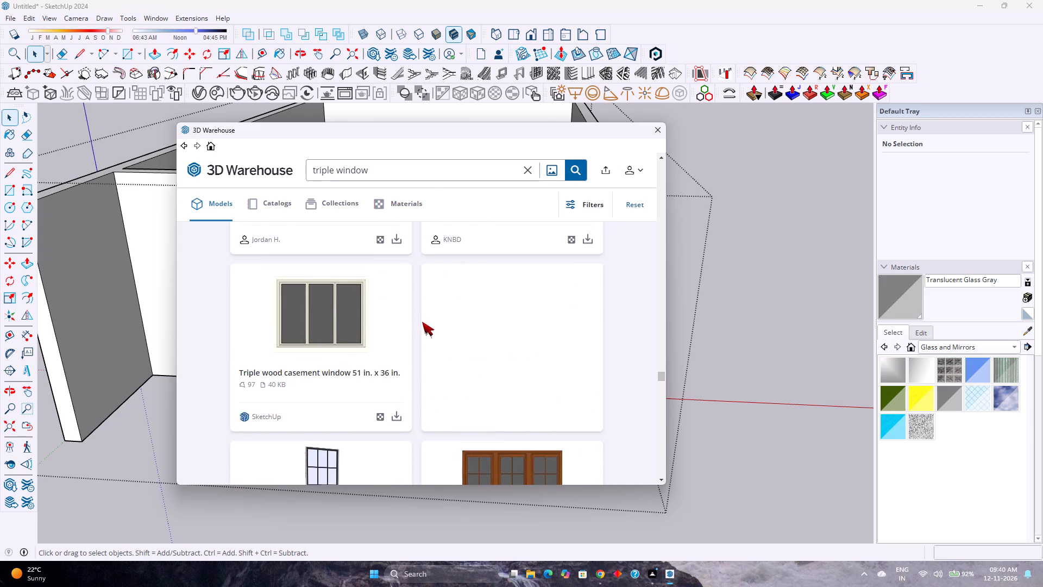
pyautogui.scroll(7, 422, 322)
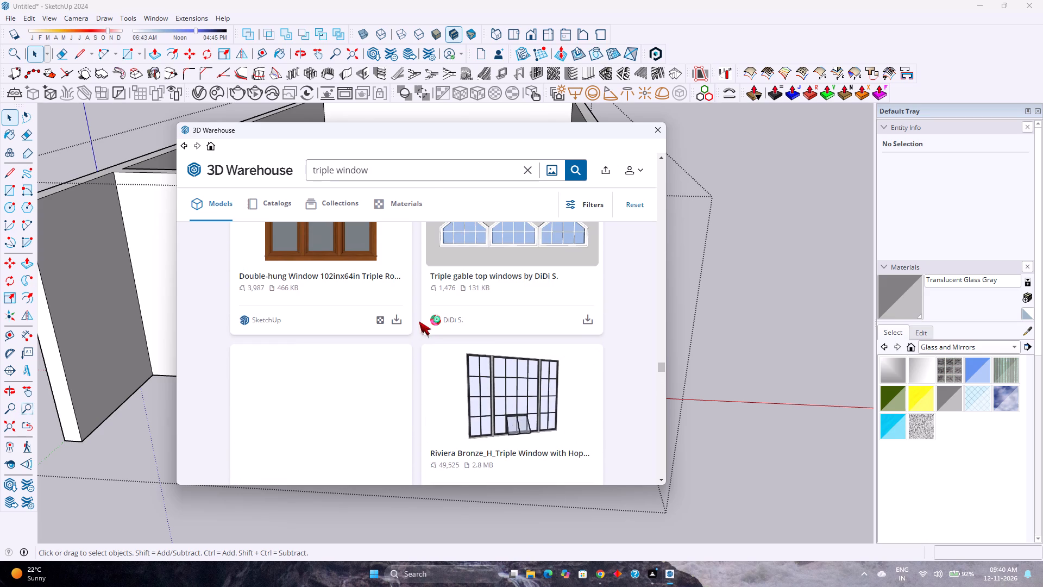
pyautogui.scroll(5, 414, 318)
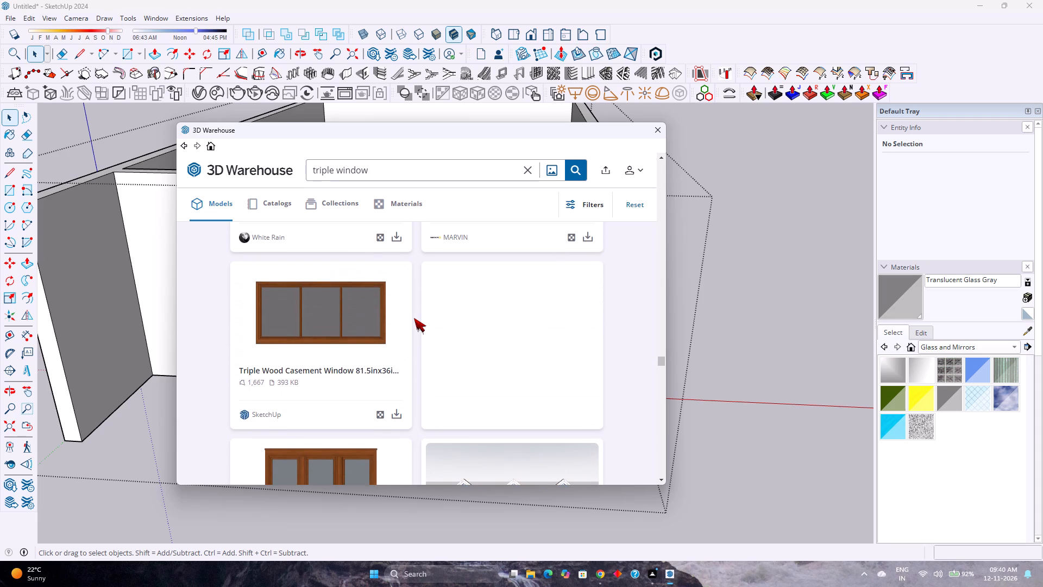
pyautogui.scroll(3, 411, 317)
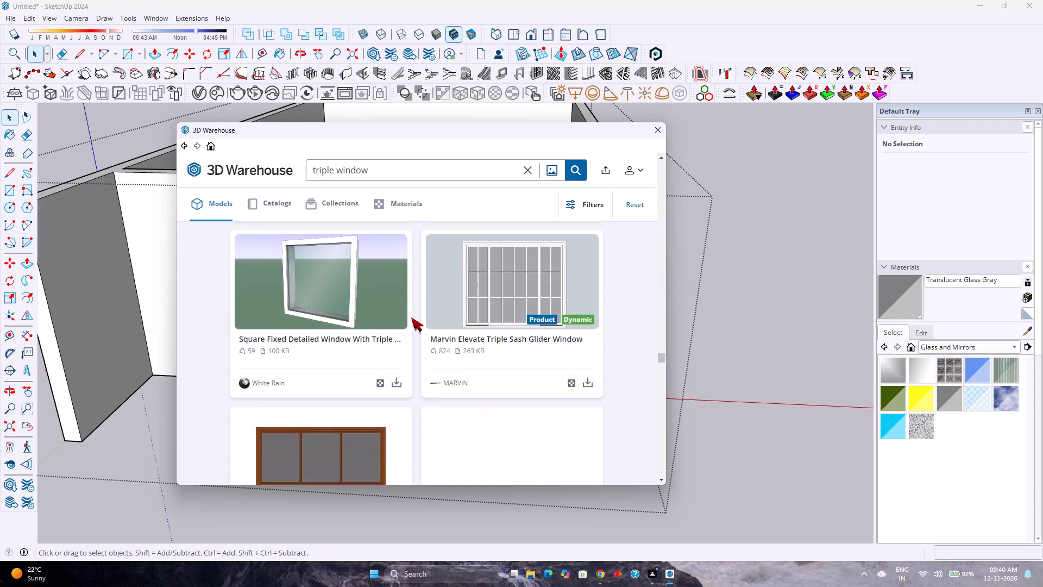
pyautogui.scroll(7, 411, 317)
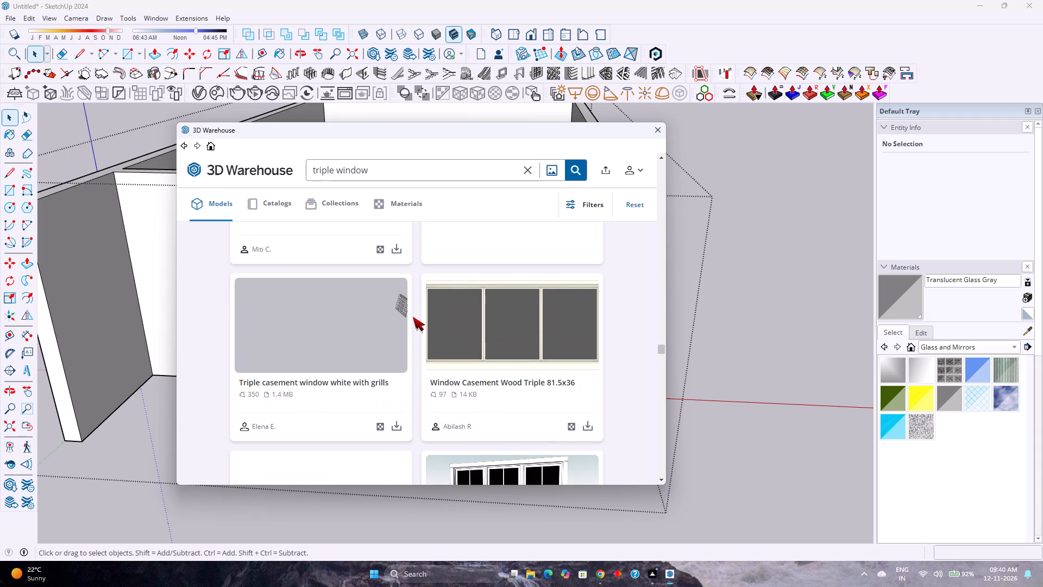
pyautogui.scroll(8, 413, 317)
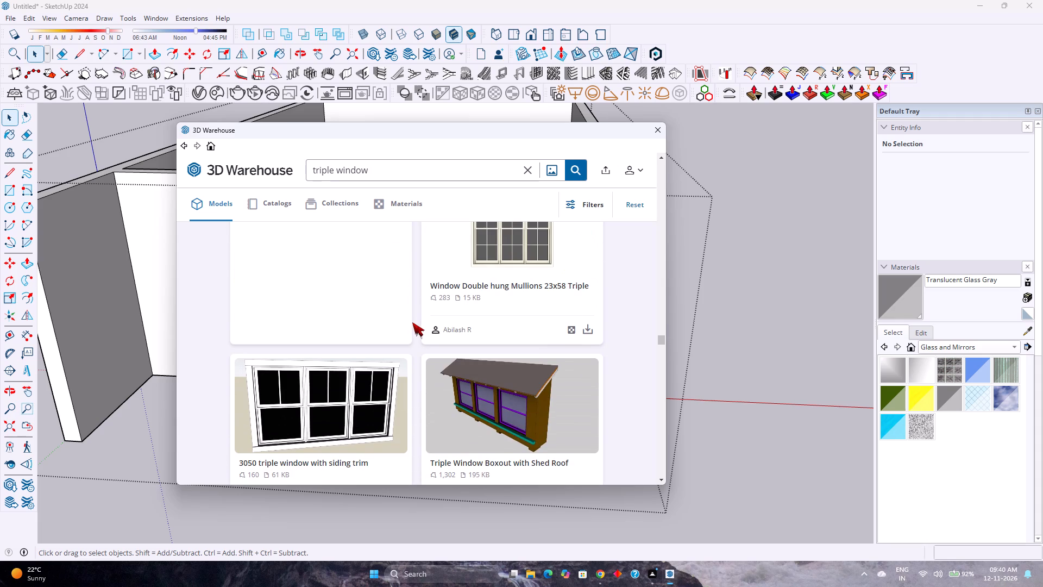
pyautogui.scroll(5, 412, 322)
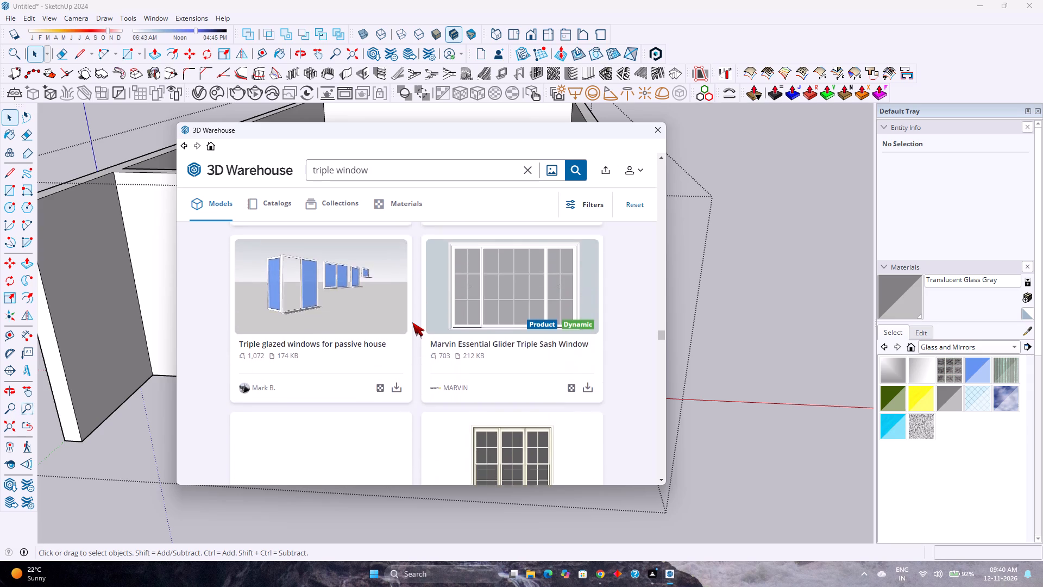
pyautogui.scroll(9, 412, 322)
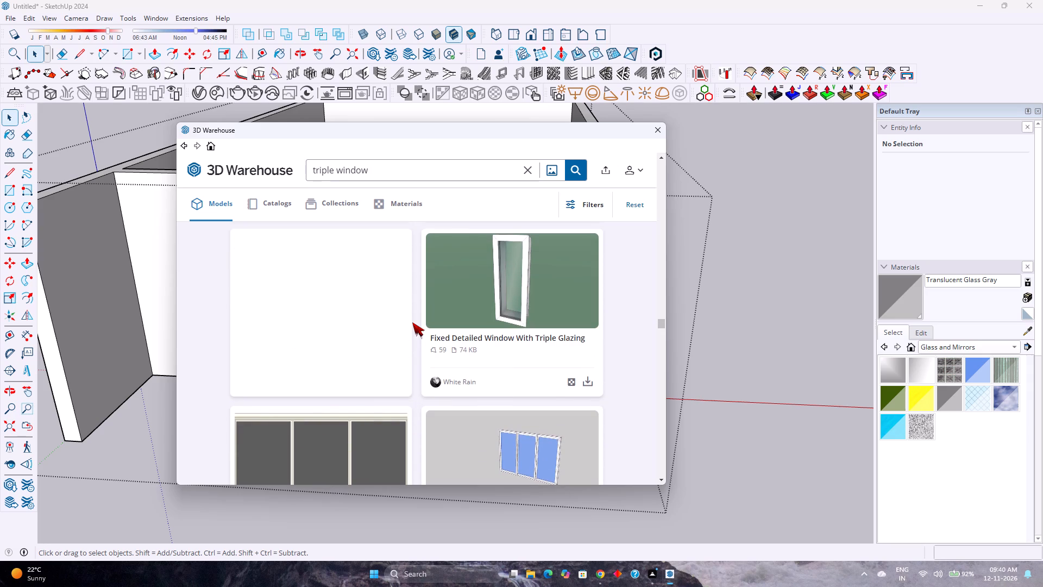
pyautogui.scroll(3, 412, 322)
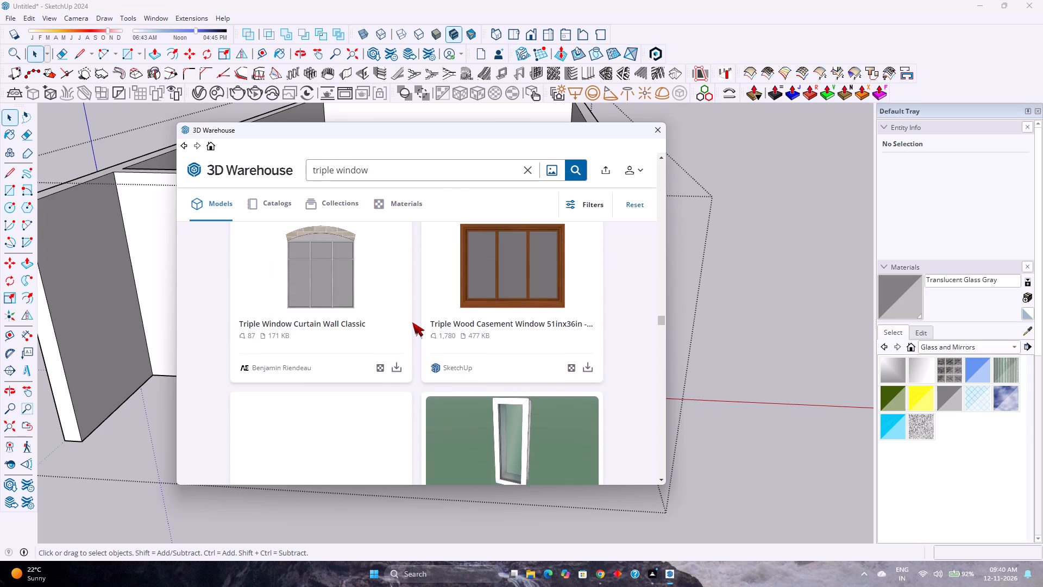
pyautogui.scroll(12, 412, 322)
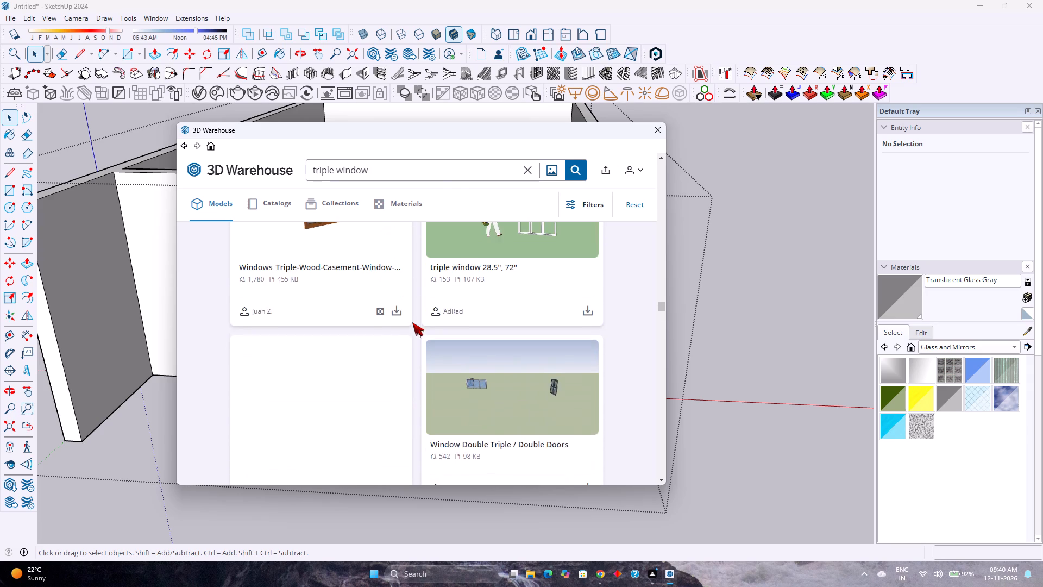
pyautogui.scroll(10, 412, 322)
pyautogui.scroll(-2, 414, 322)
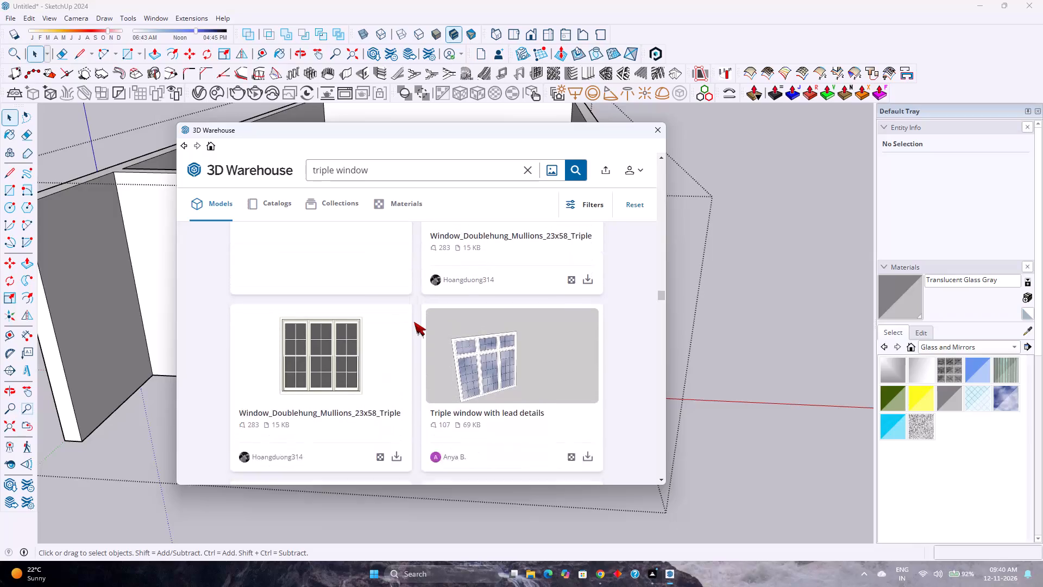
pyautogui.scroll(-2, 414, 322)
pyautogui.scroll(14, 414, 322)
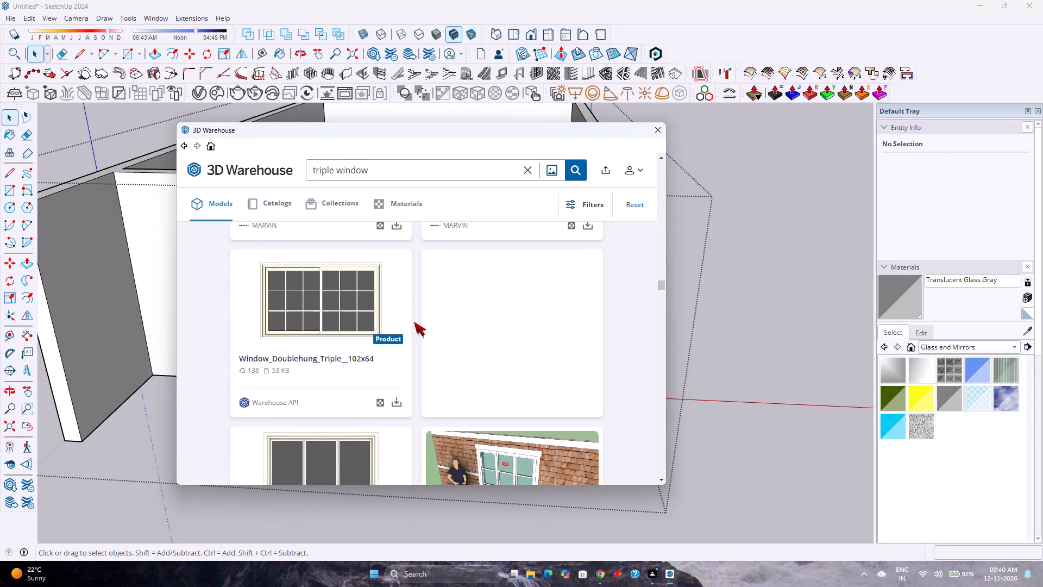
pyautogui.scroll(7, 412, 322)
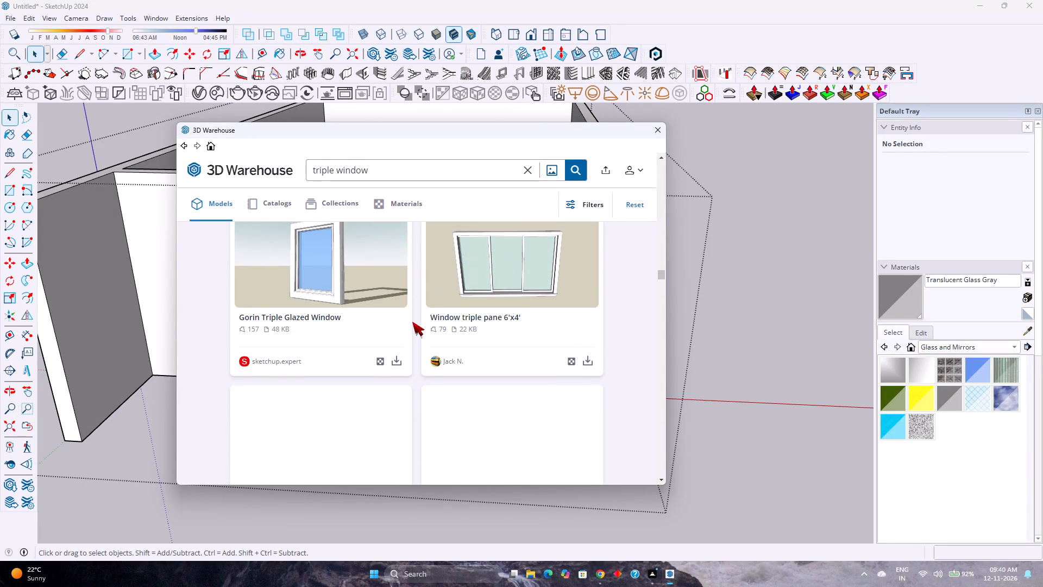
pyautogui.scroll(3, 412, 322)
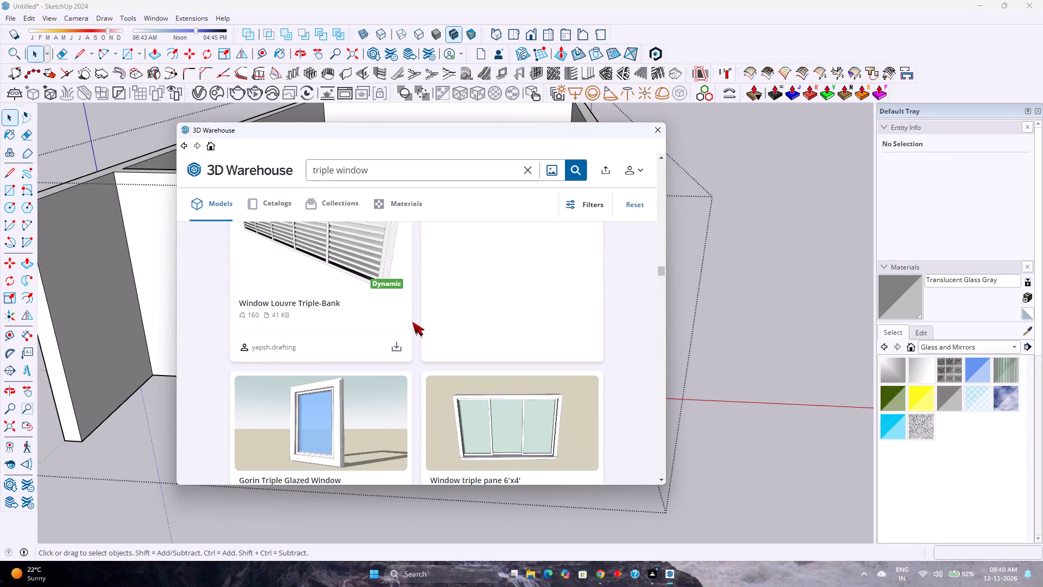
pyautogui.scroll(5, 412, 322)
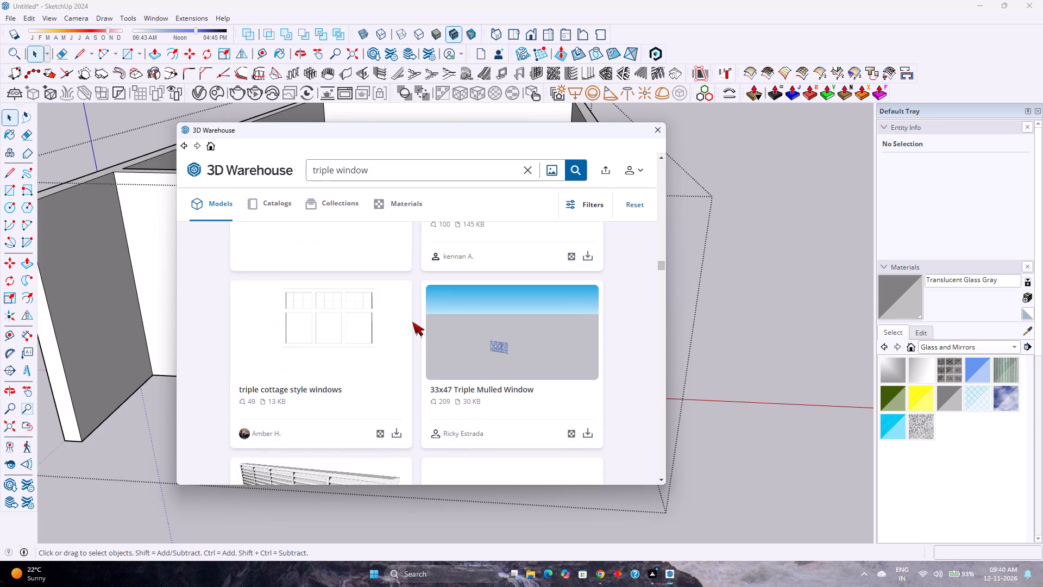
pyautogui.scroll(3, 412, 322)
pyautogui.scroll(-10, 412, 322)
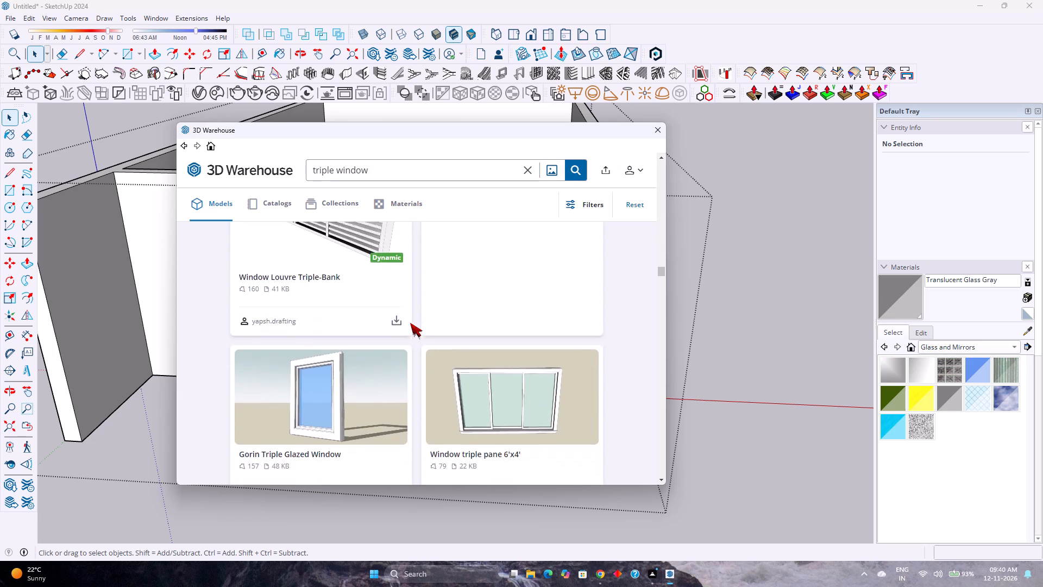
# Continue through the further "triple window" models in 3D Warehouse, looking for one that suits the front section's large opening.
pyautogui.scroll(-4, 410, 323)
pyautogui.scroll(3, 410, 323)
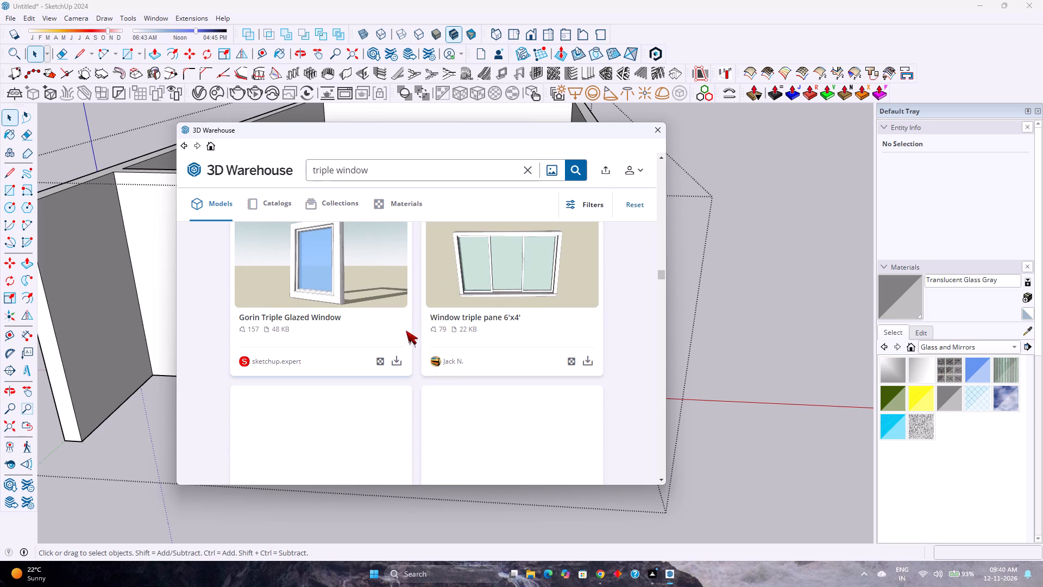
pyautogui.scroll(-2, 406, 330)
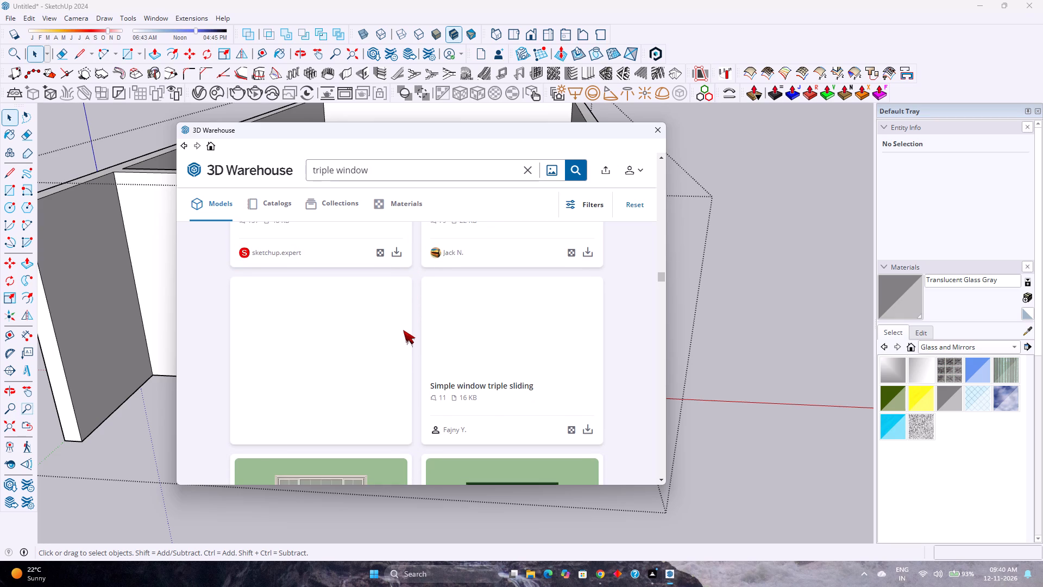
pyautogui.scroll(-3, 403, 330)
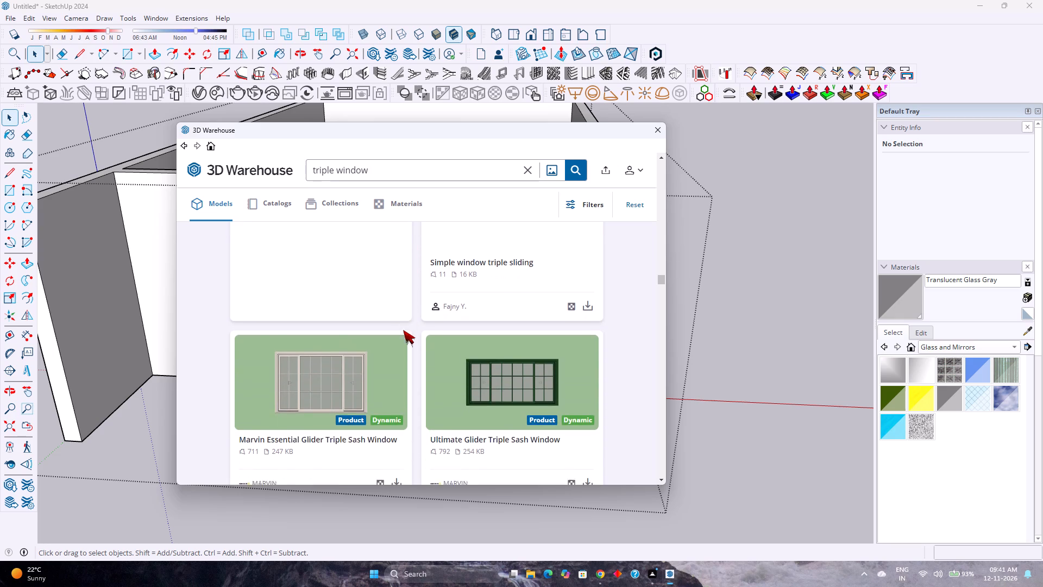
pyautogui.scroll(-2, 403, 330)
# Look back through the earlier "triple window" models for one that suits the front section's large opening.
pyautogui.scroll(10, 403, 330)
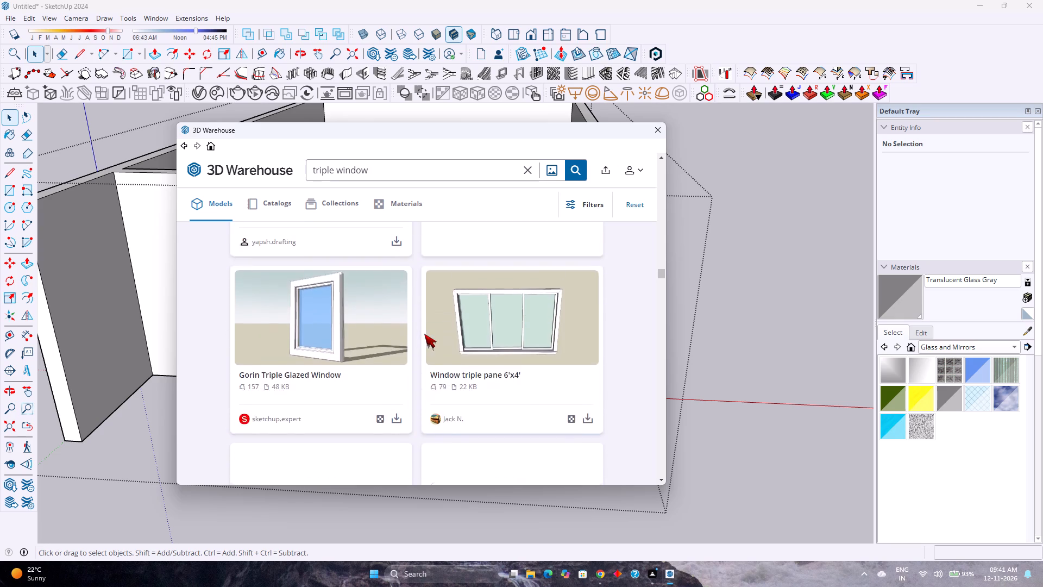
pyautogui.scroll(12, 424, 334)
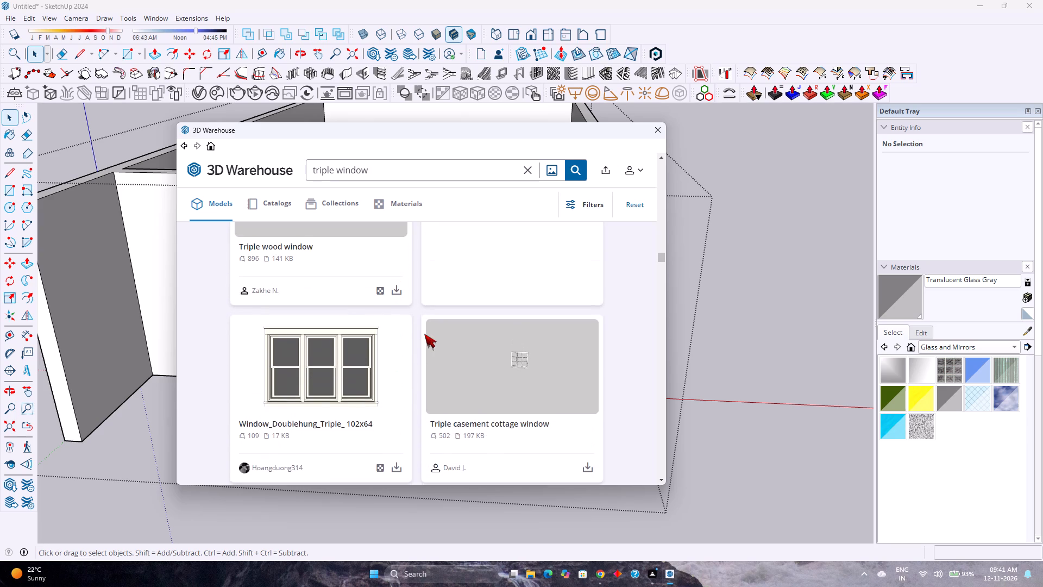
pyautogui.scroll(14, 424, 334)
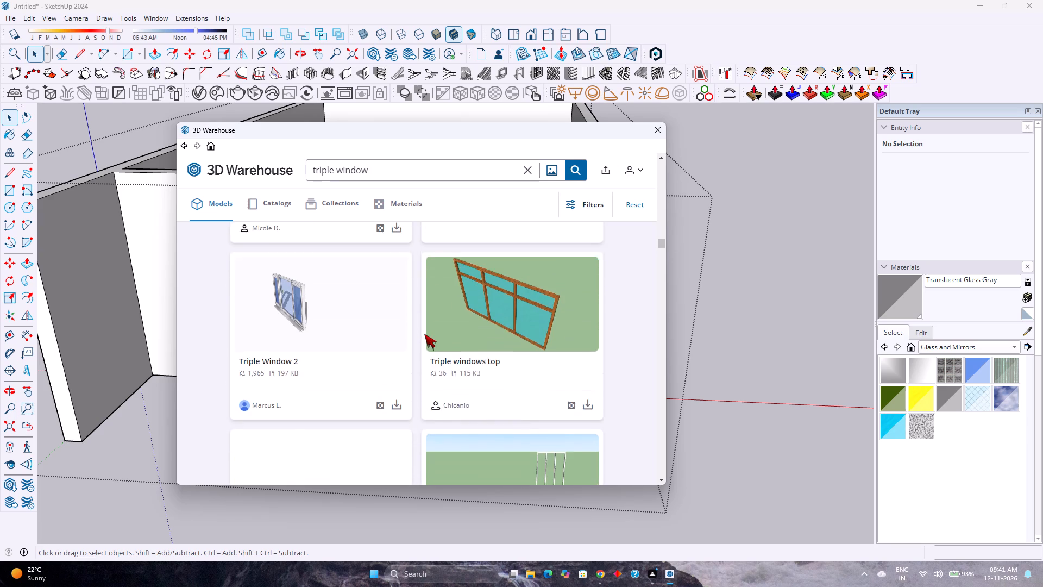
pyautogui.scroll(6, 424, 334)
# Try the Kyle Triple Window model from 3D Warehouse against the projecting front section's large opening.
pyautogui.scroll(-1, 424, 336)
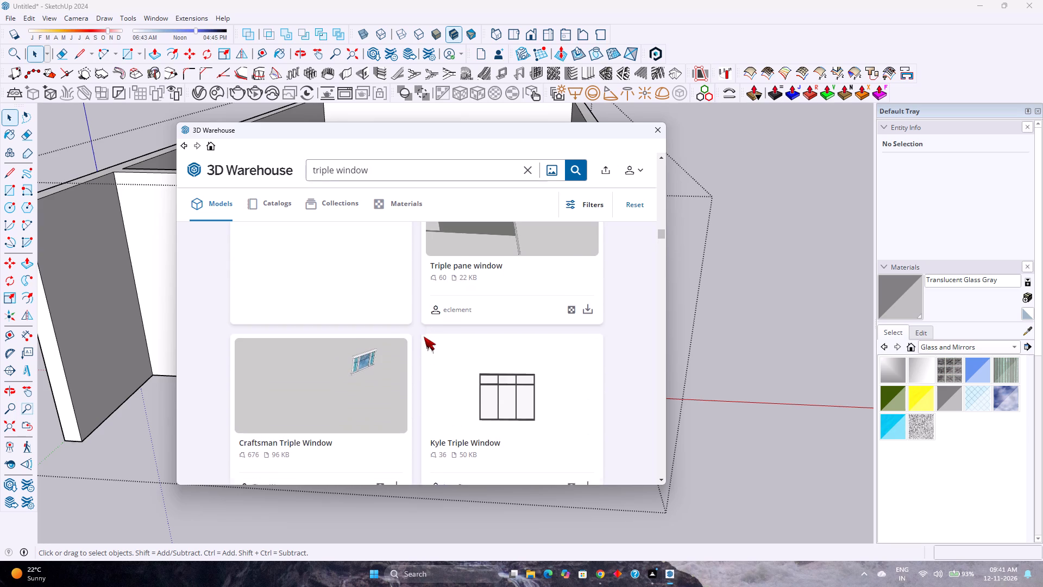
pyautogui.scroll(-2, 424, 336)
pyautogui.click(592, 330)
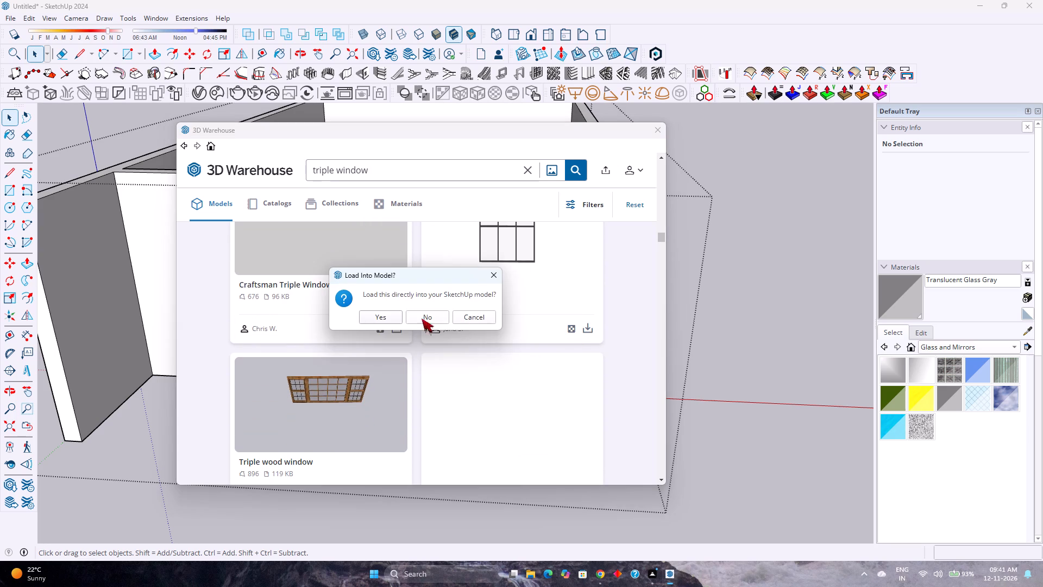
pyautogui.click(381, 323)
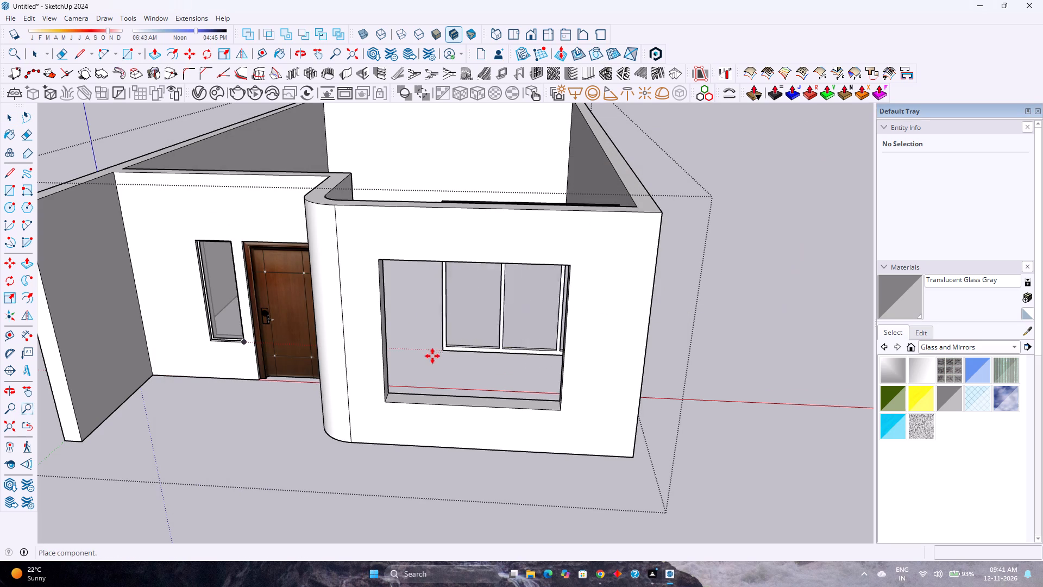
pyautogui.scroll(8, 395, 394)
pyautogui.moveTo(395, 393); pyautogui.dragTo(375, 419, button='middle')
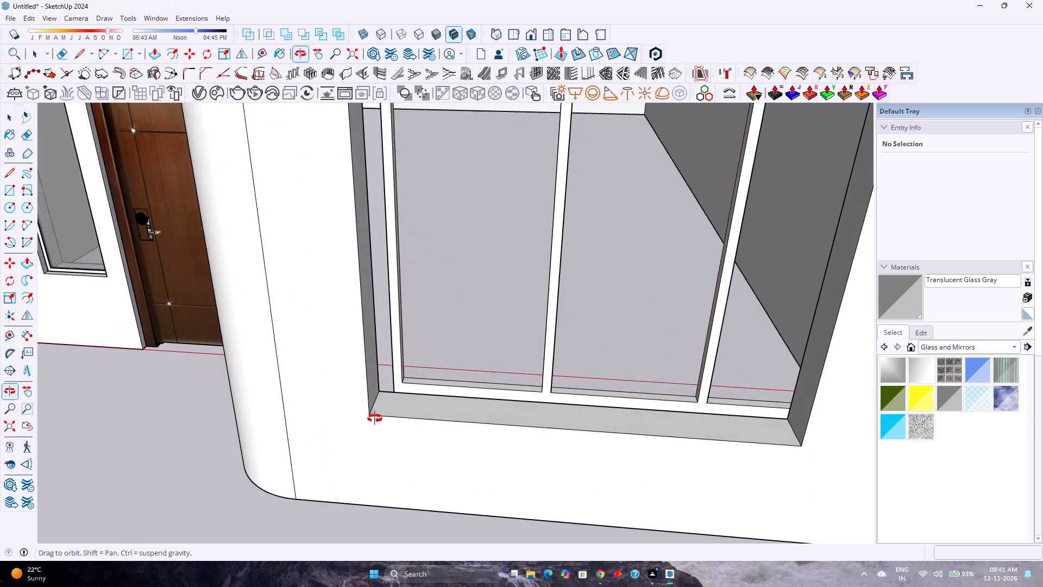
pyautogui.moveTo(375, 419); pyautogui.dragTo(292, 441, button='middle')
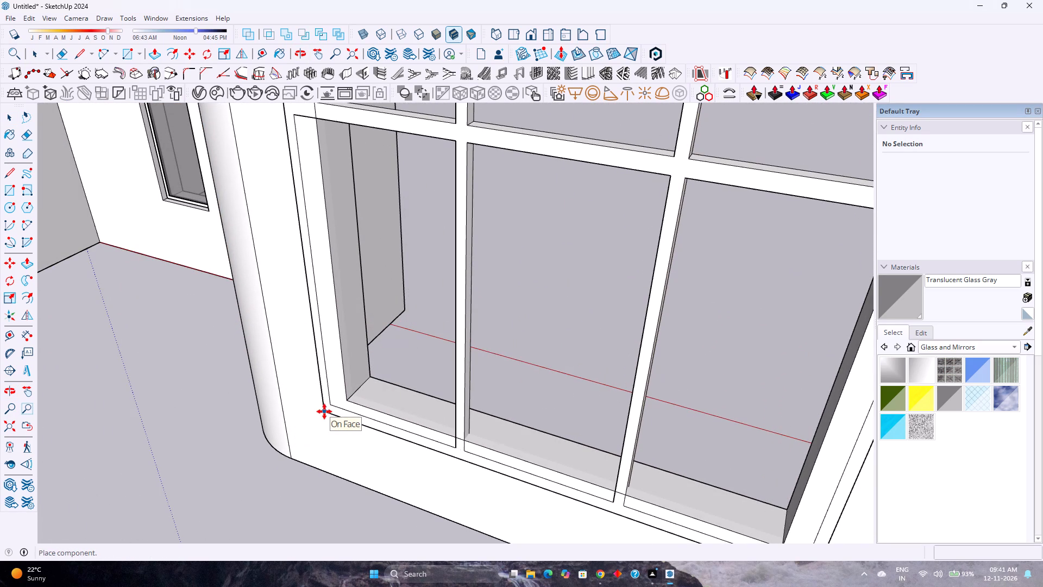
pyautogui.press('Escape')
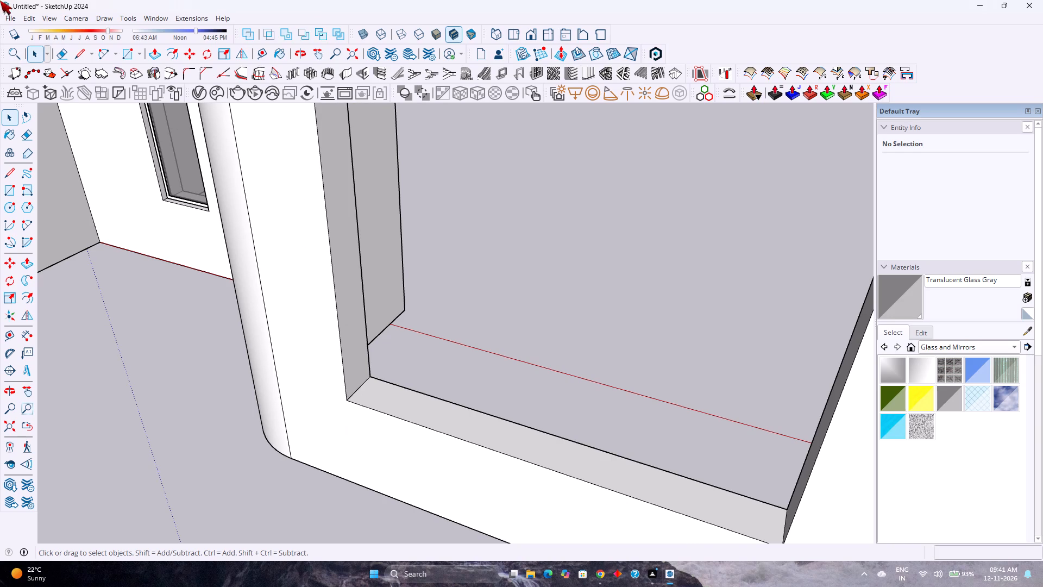
# Reopen 3D Warehouse and look through the "triple window" models from the beginning for another candidate.
pyautogui.click(164, 18)
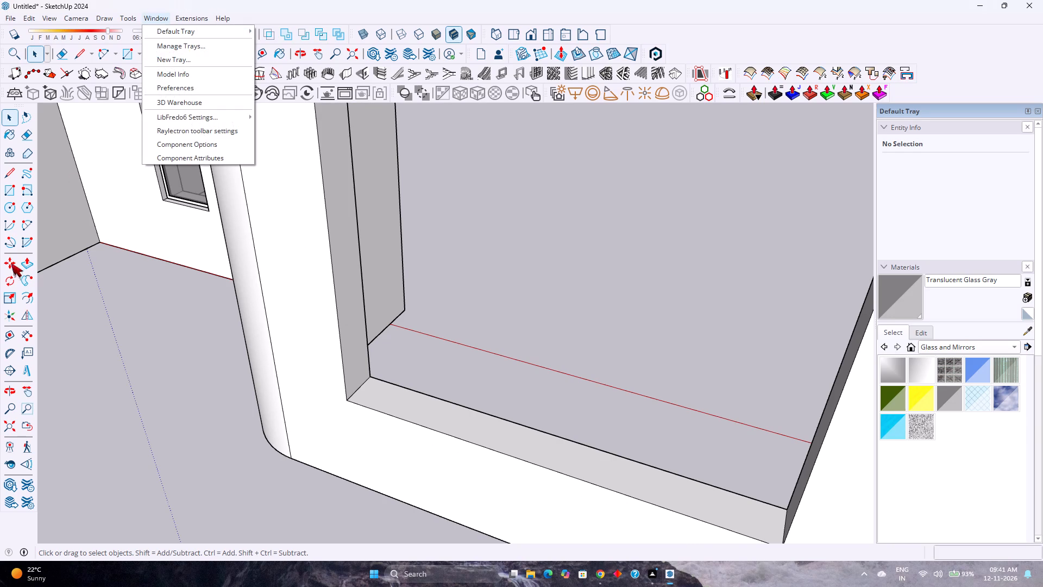
pyautogui.click(165, 98)
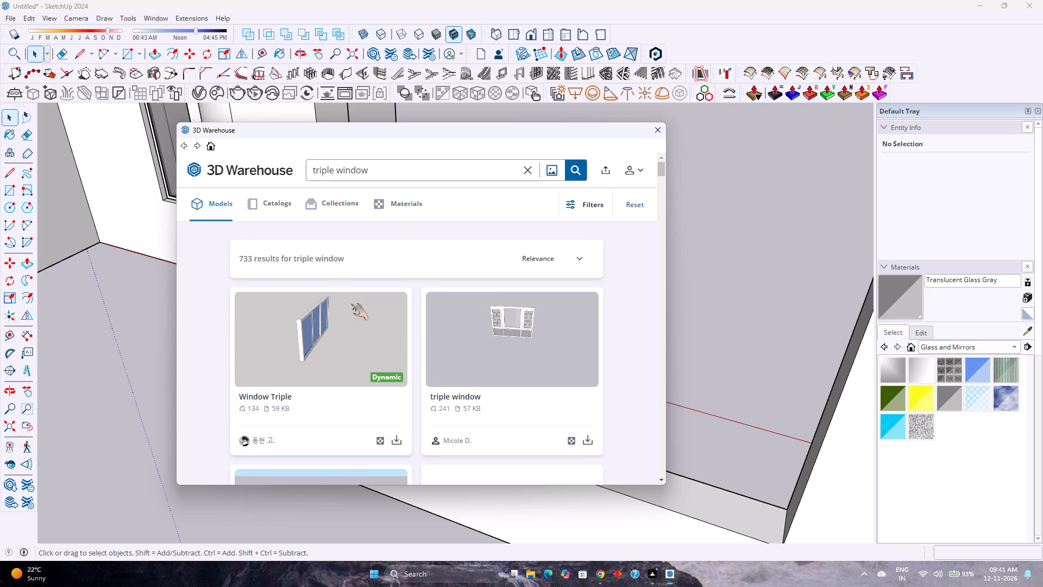
pyautogui.scroll(-2, 402, 358)
pyautogui.scroll(1, 400, 357)
pyautogui.scroll(-2, 400, 357)
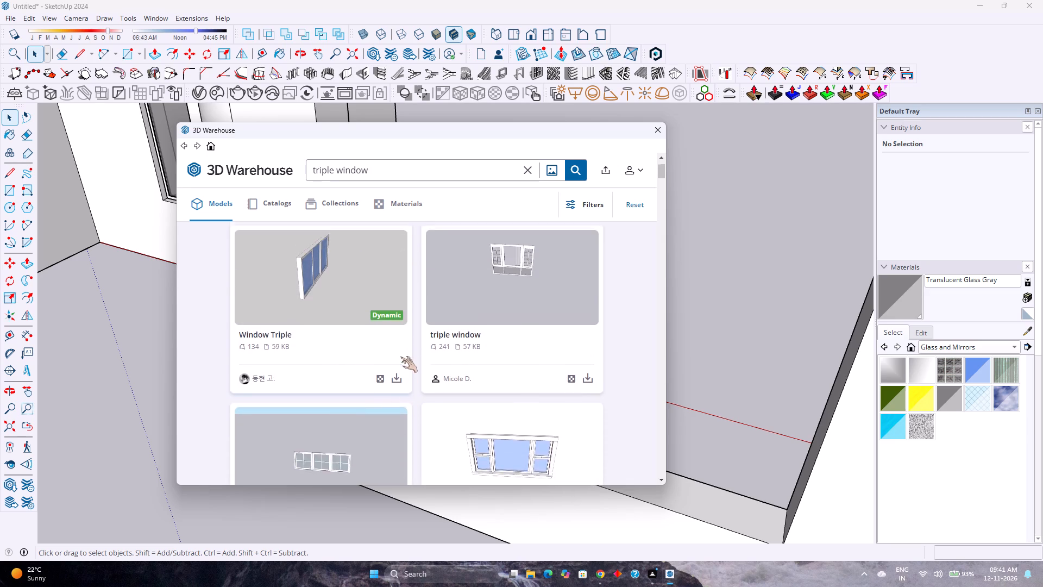
pyautogui.scroll(-2, 400, 357)
pyautogui.scroll(1, 398, 352)
pyautogui.scroll(-2, 398, 352)
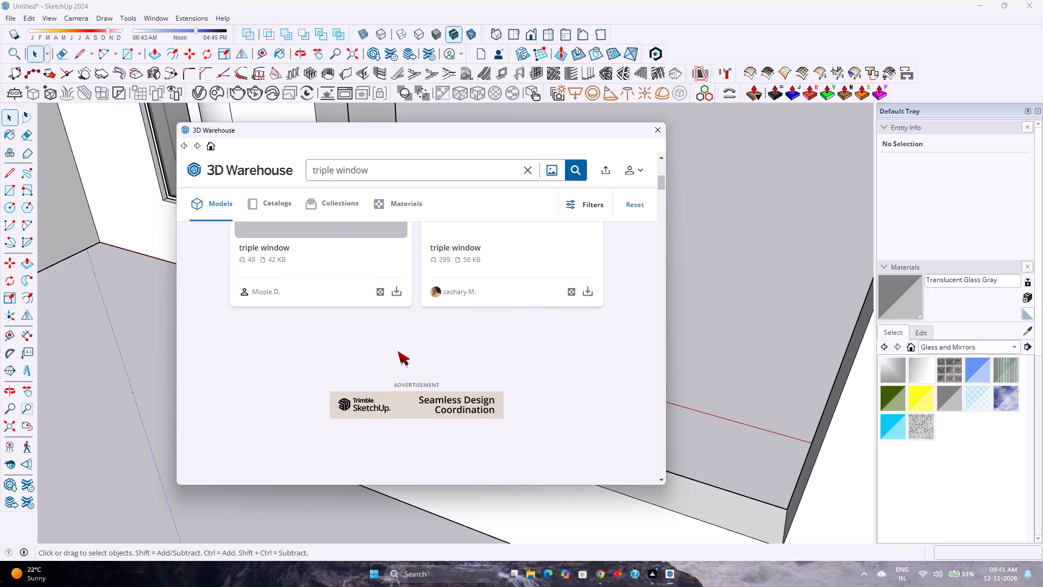
pyautogui.scroll(-2, 398, 351)
pyautogui.scroll(-7, 425, 388)
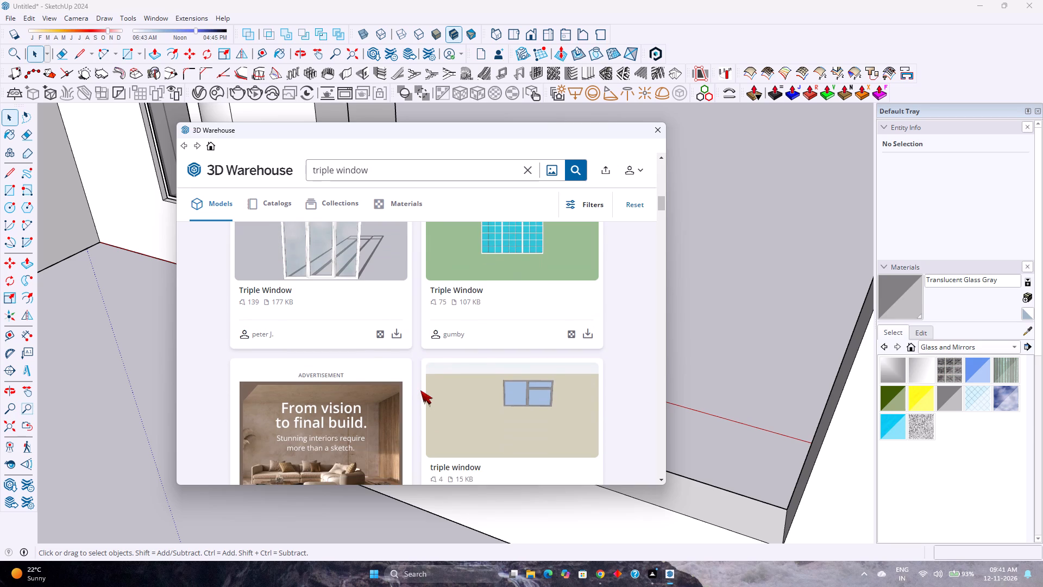
pyautogui.scroll(-7, 419, 370)
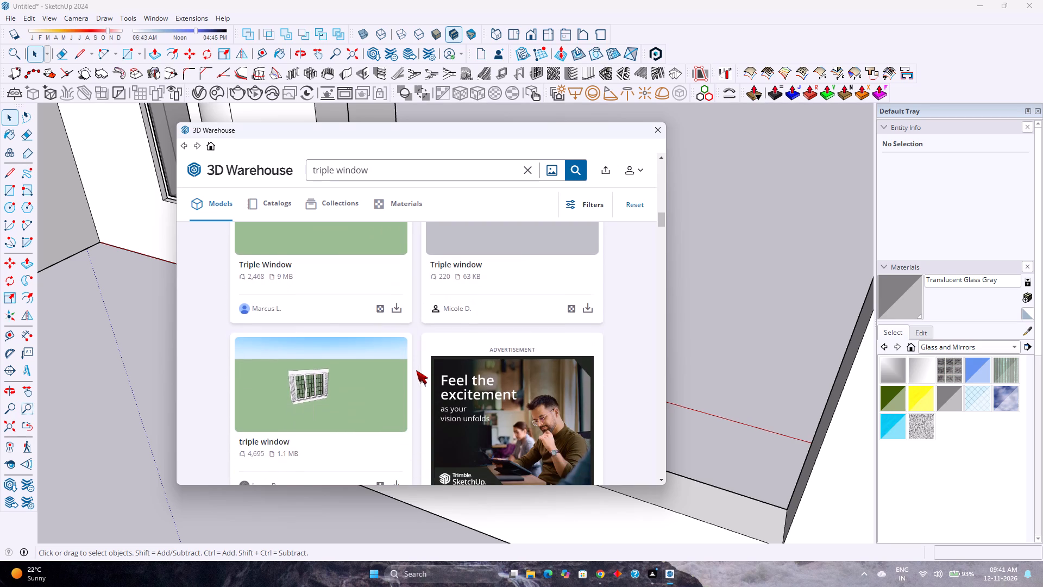
pyautogui.scroll(-11, 414, 370)
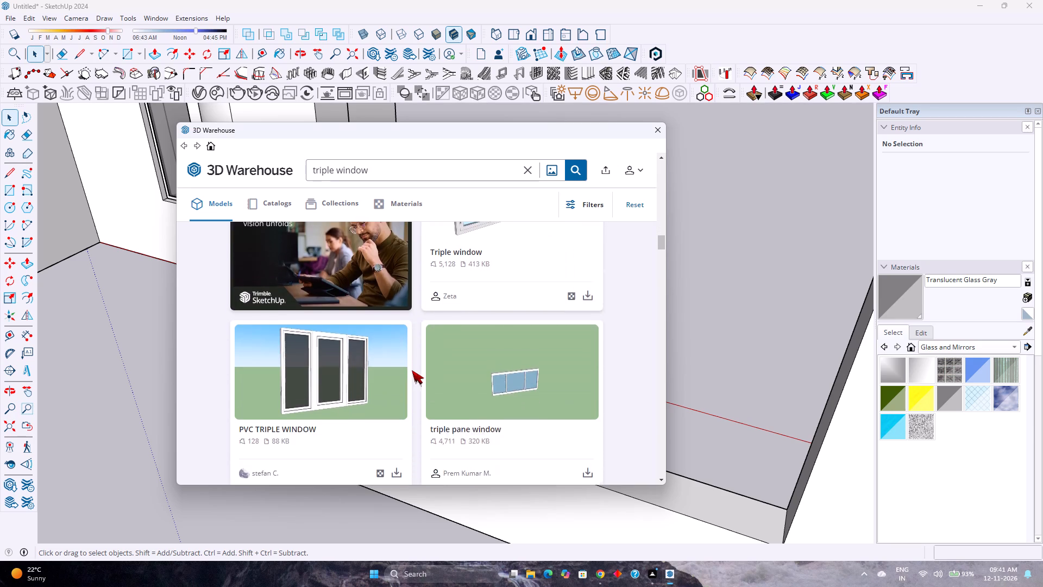
# Continue through the further "triple window" models in 3D Warehouse, looking for a simple three-pane window for the large opening.
pyautogui.scroll(-8, 412, 370)
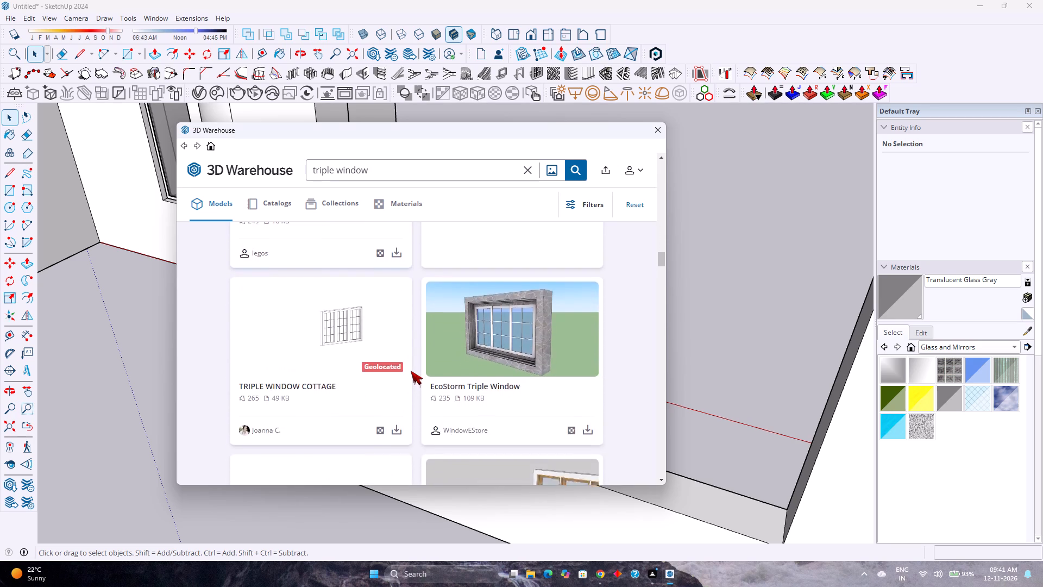
pyautogui.scroll(-6, 411, 371)
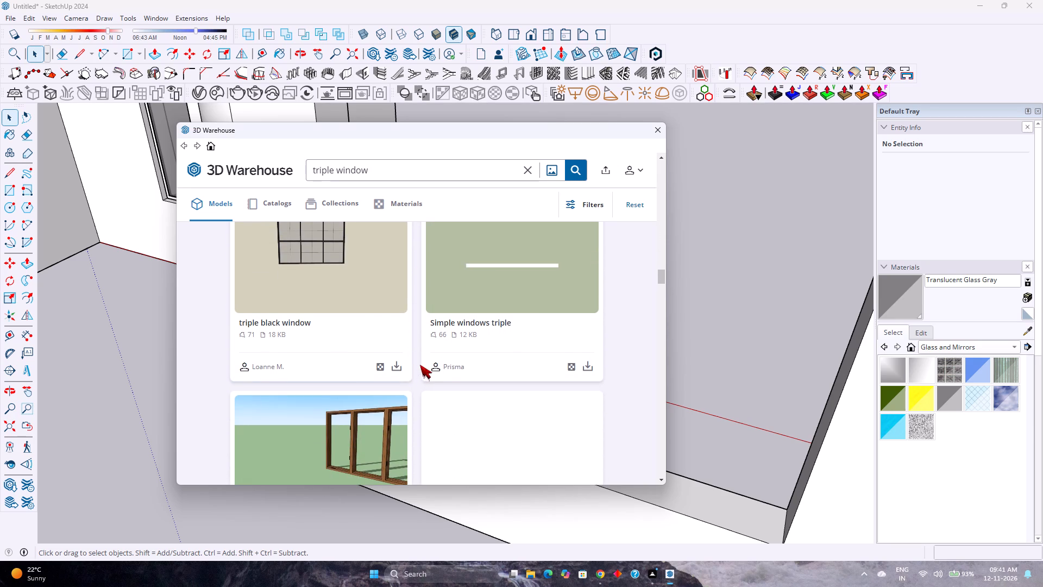
pyautogui.scroll(-14, 417, 365)
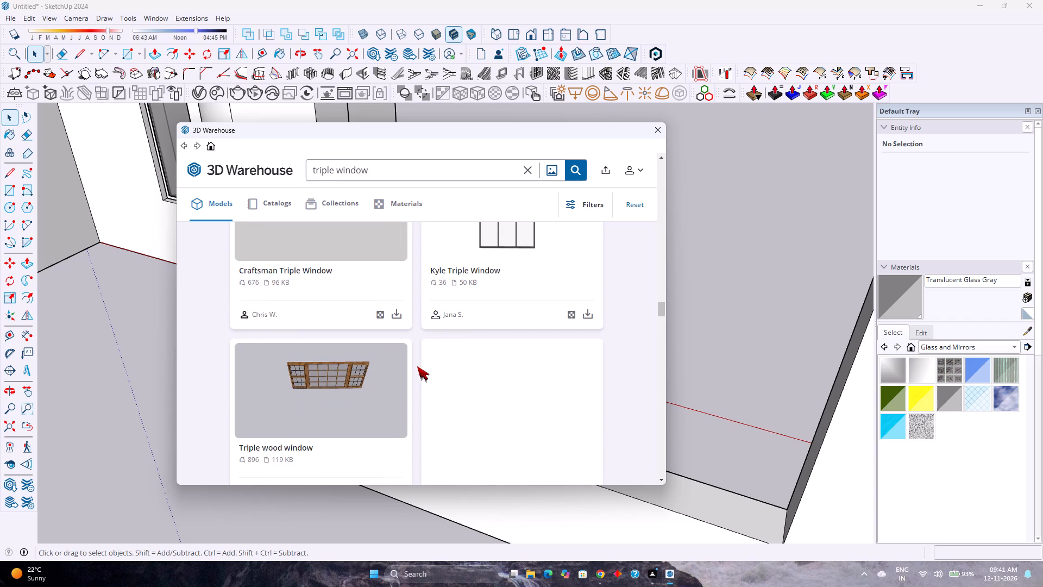
pyautogui.scroll(-12, 417, 366)
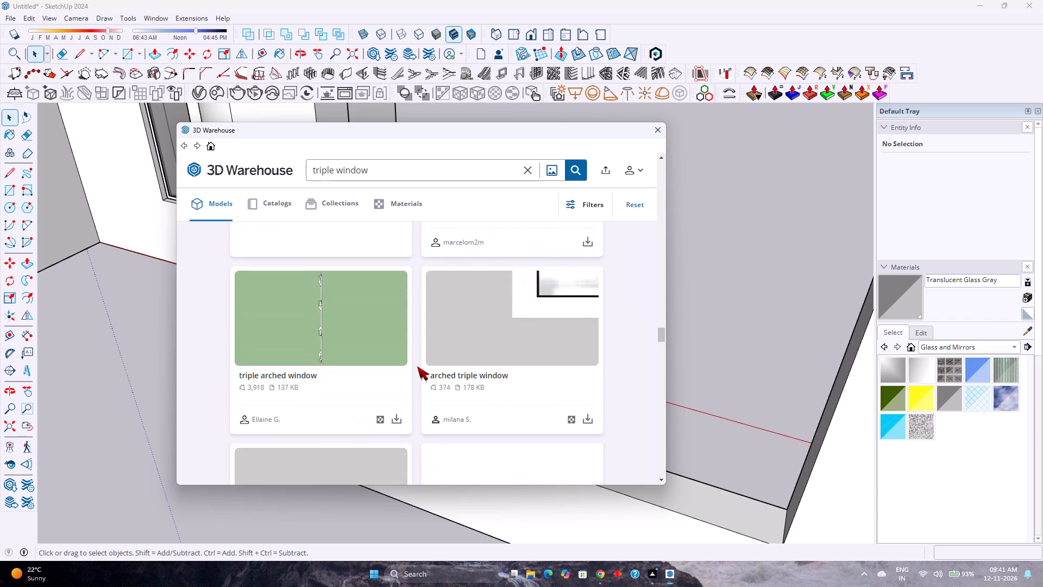
pyautogui.scroll(-5, 417, 366)
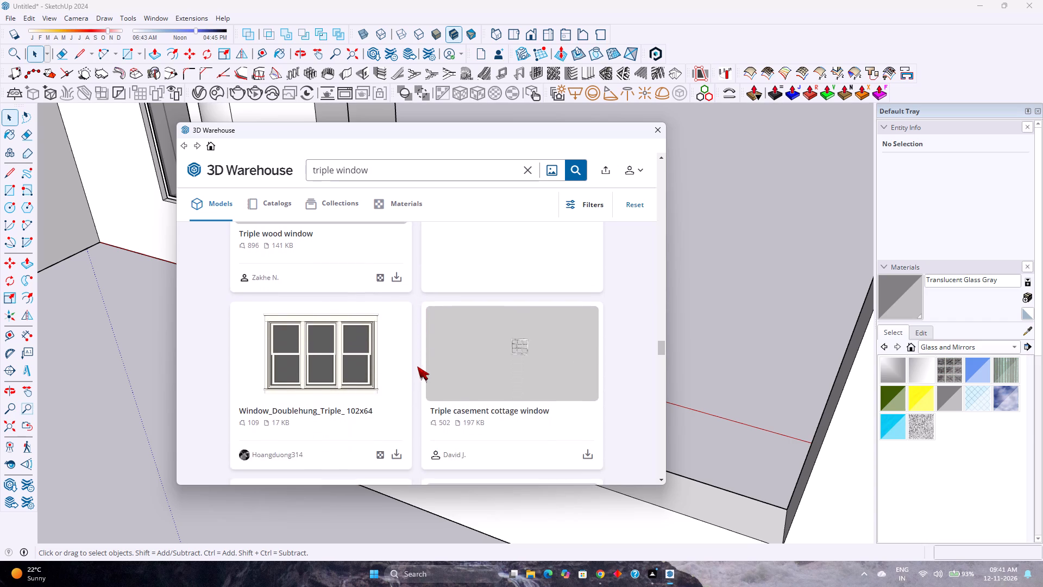
pyautogui.scroll(-13, 410, 368)
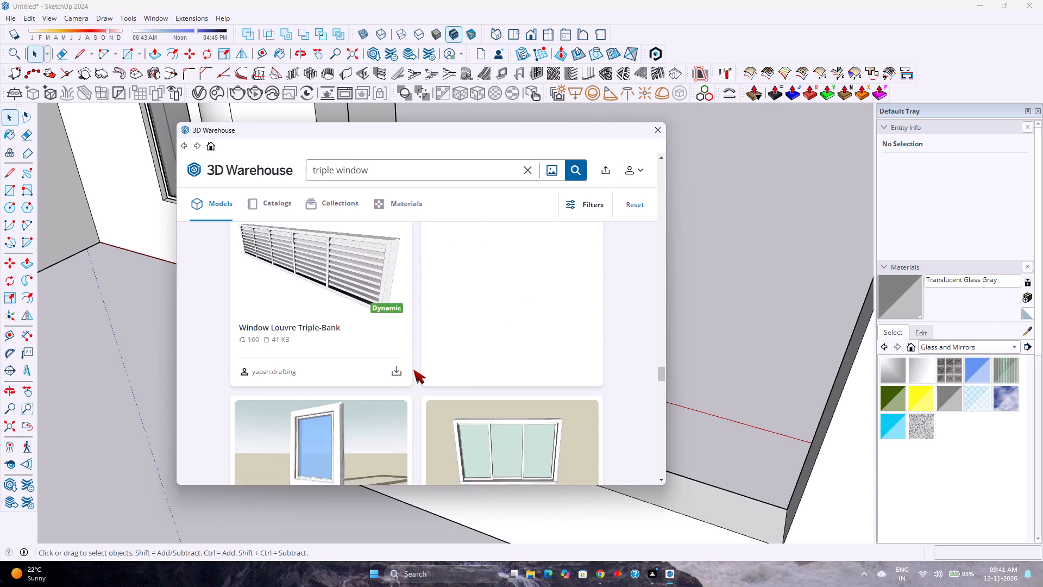
# Load the "Window triple pane 6'x4'" model from 3D Warehouse and place it against the front section's wall beside the large opening.
pyautogui.scroll(-2, 413, 370)
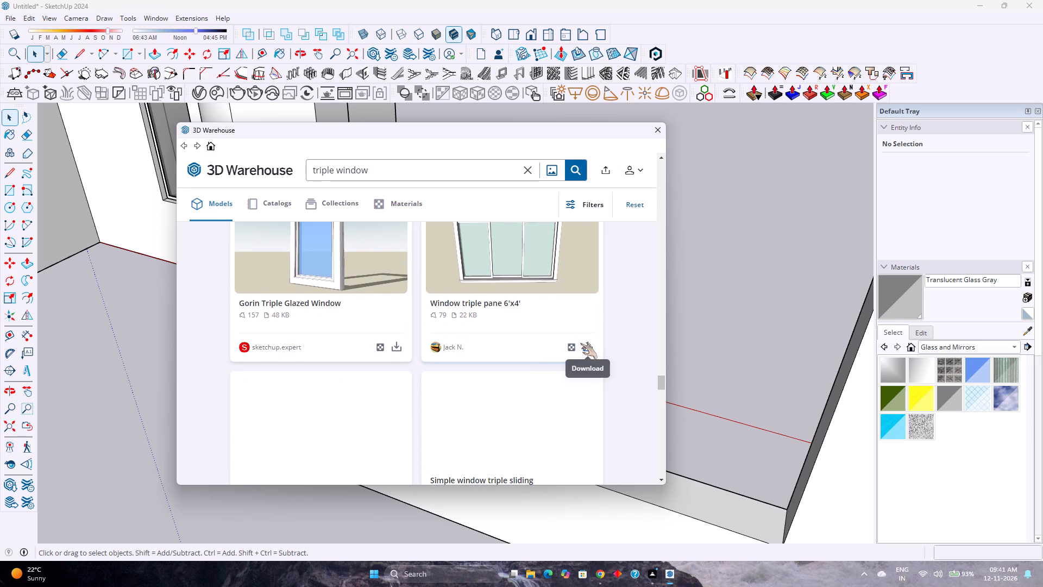
pyautogui.click(584, 344)
pyautogui.click(392, 318)
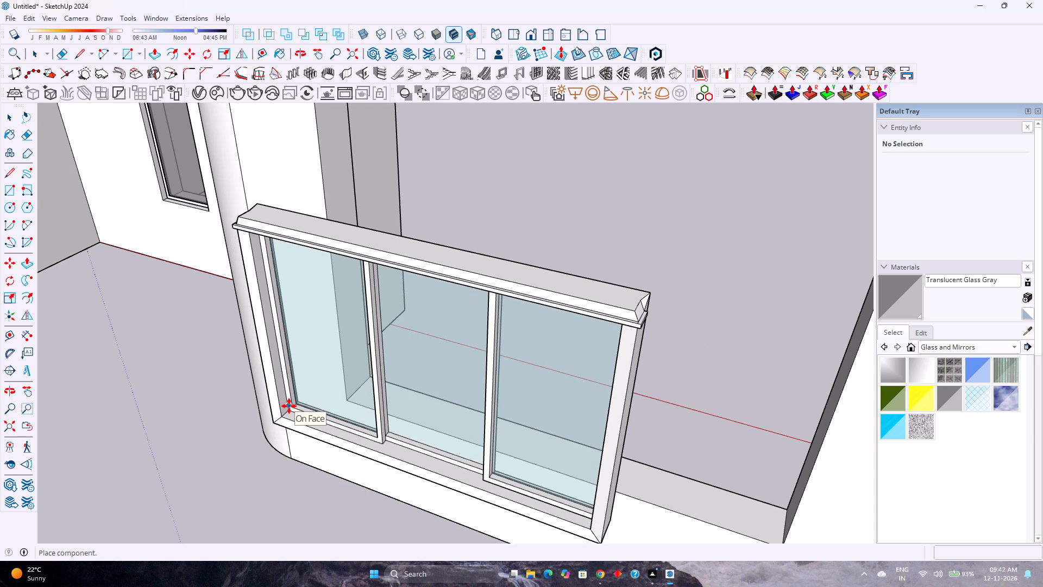
pyautogui.click(289, 406)
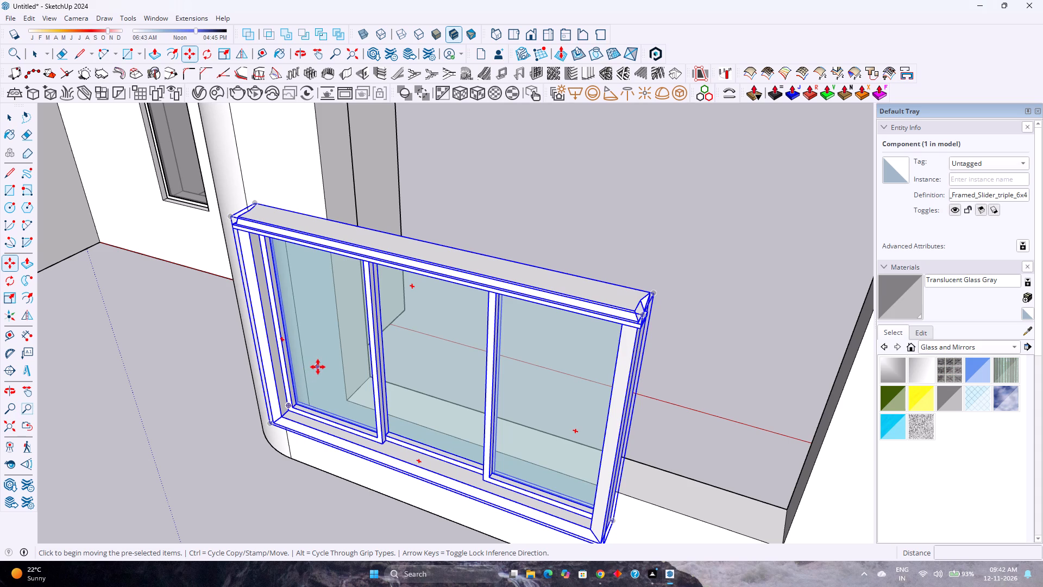
# Open the placed triple-pane window component for editing and select the narrow strip face along its top frame with its edges.
pyautogui.scroll(14, 640, 329)
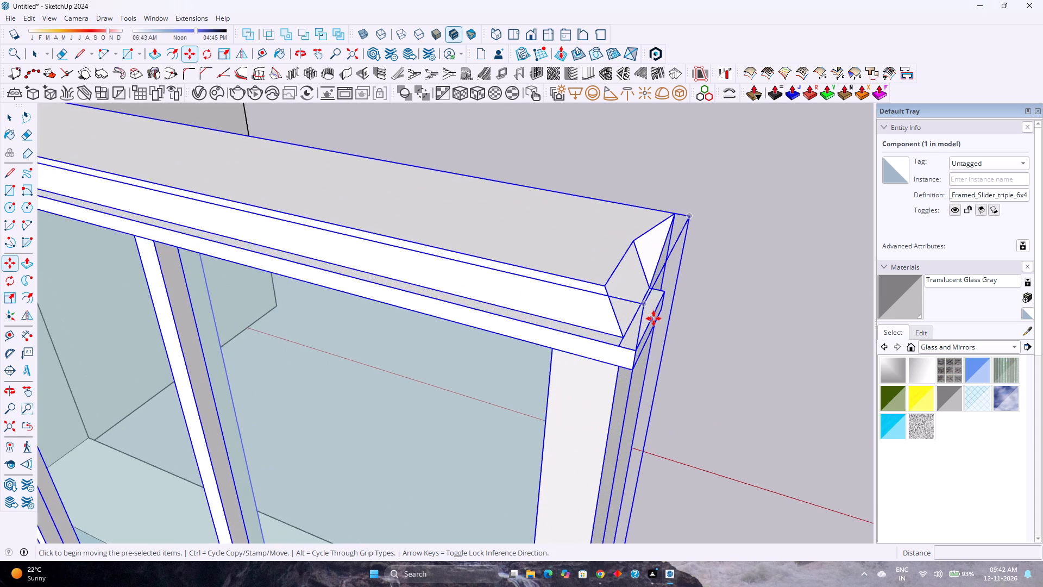
pyautogui.scroll(3, 654, 319)
pyautogui.moveTo(653, 320); pyautogui.dragTo(757, 469, button='middle')
pyautogui.moveTo(755, 465); pyautogui.dragTo(745, 458, button='middle')
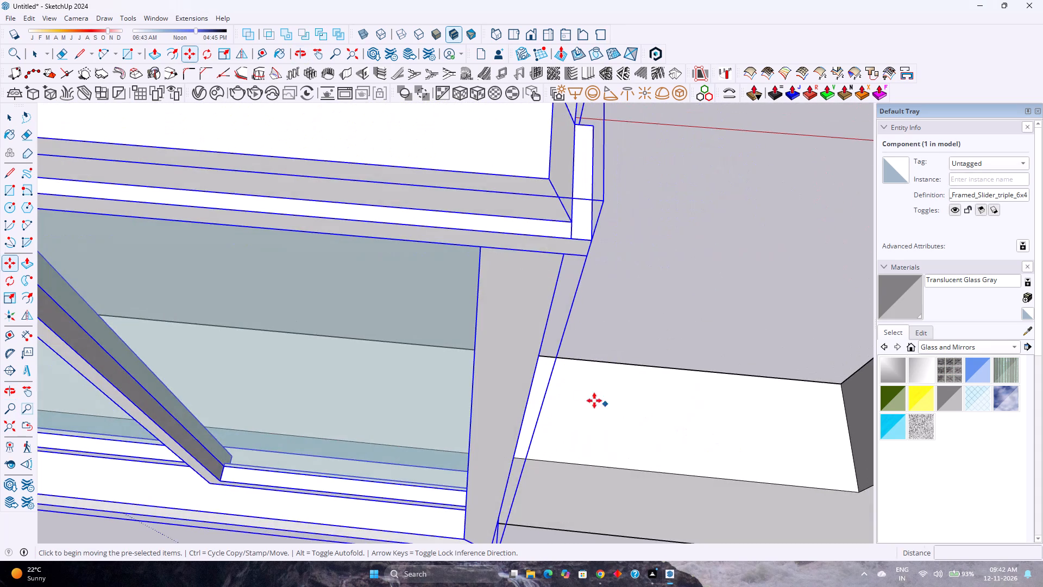
pyautogui.scroll(-3, 567, 384)
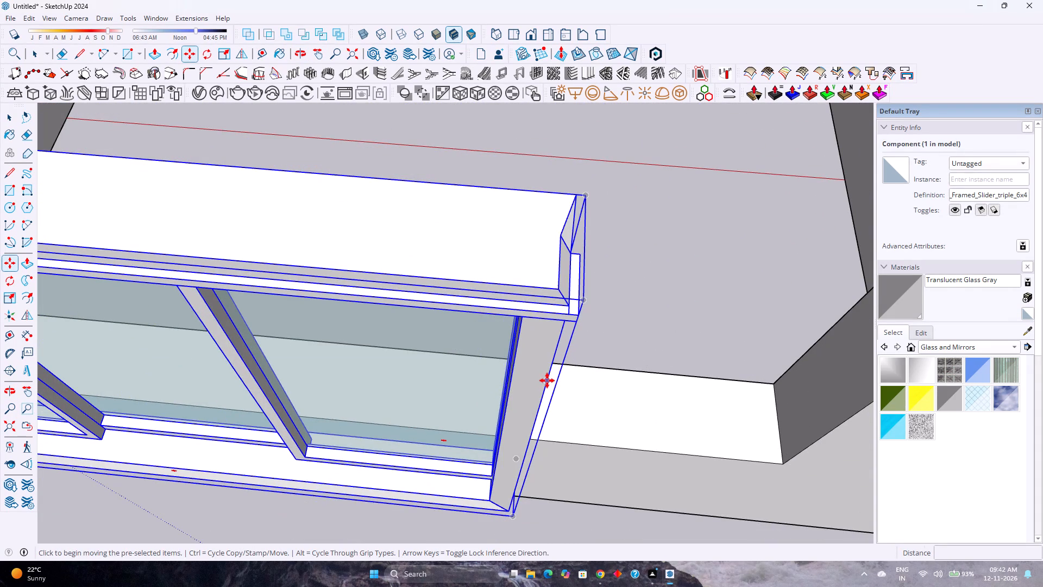
pyautogui.press('space')
pyautogui.doubleClick(548, 292)
pyautogui.scroll(3, 548, 292)
pyautogui.doubleClick(545, 290)
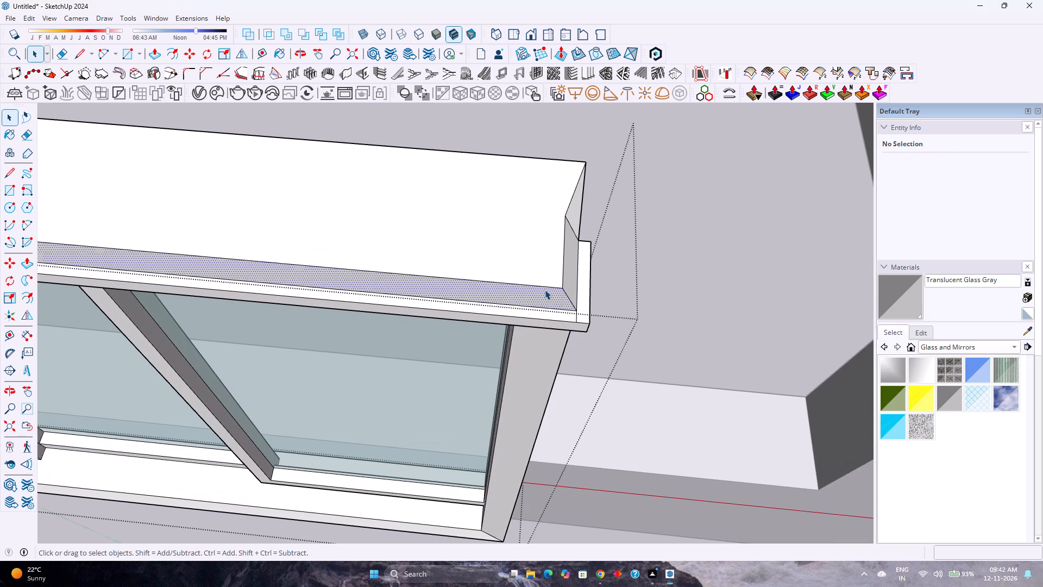
# Draw a 6" line across the top frame's notched end, from the selected strip's outer corner to the frame's back edge.
pyautogui.scroll(4, 554, 290)
pyautogui.moveTo(558, 295); pyautogui.dragTo(398, 316, button='middle')
pyautogui.scroll(-3, 398, 316)
pyautogui.scroll(4, 498, 323)
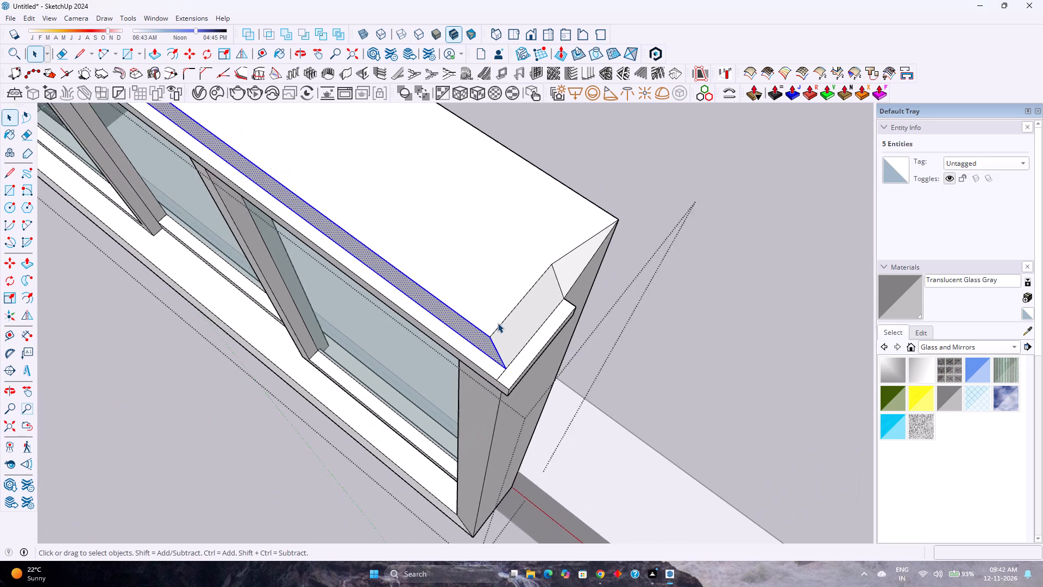
pyautogui.scroll(3, 499, 341)
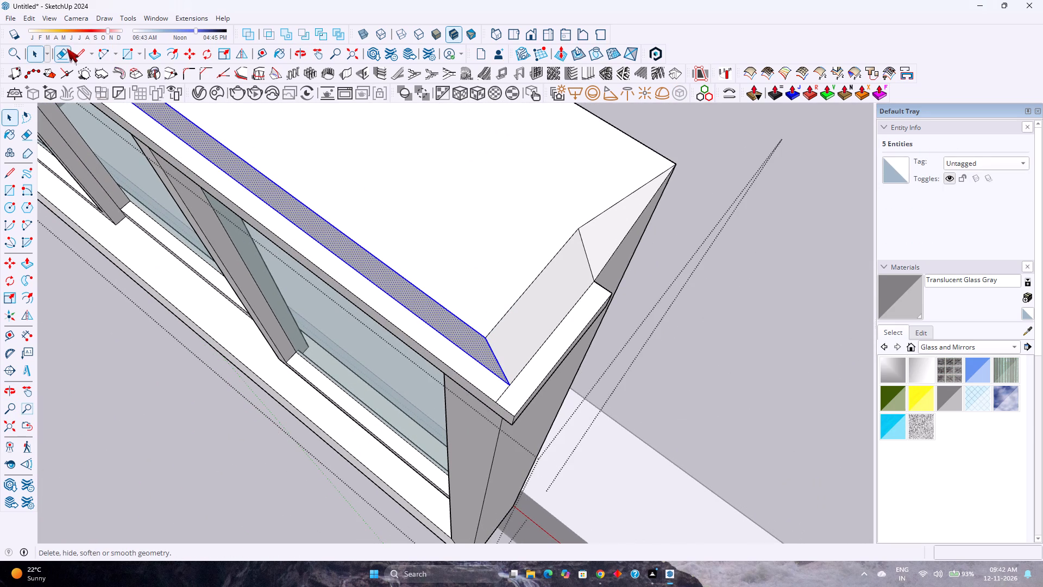
pyautogui.click(75, 51)
pyautogui.click(510, 388)
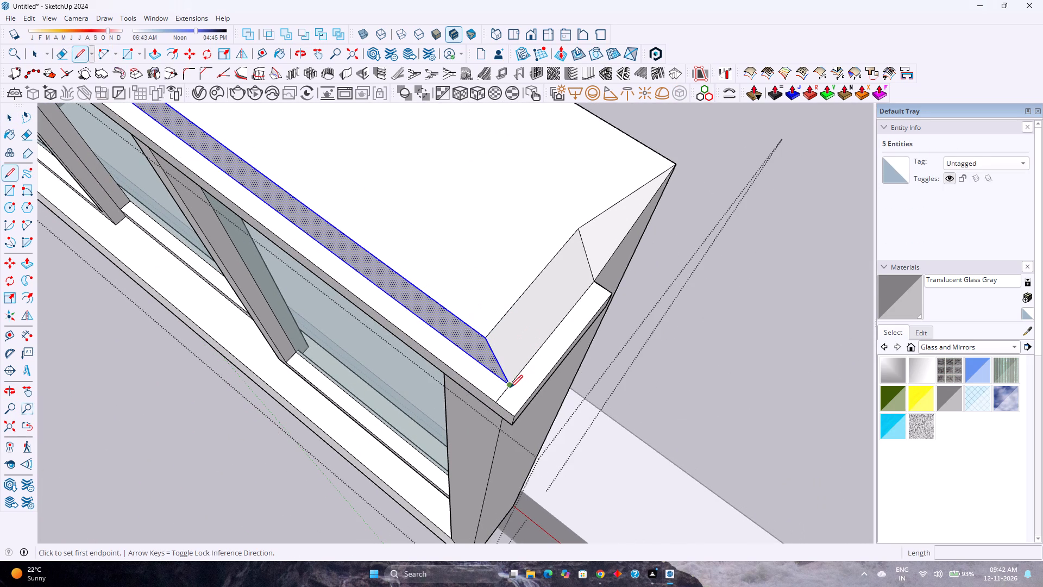
pyautogui.press('Left')
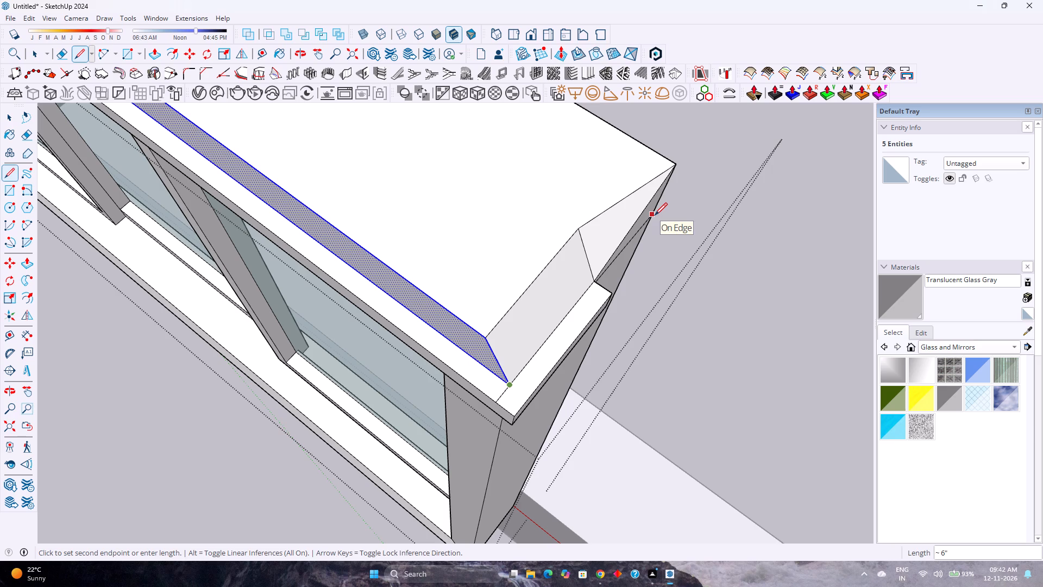
pyautogui.press('Up')
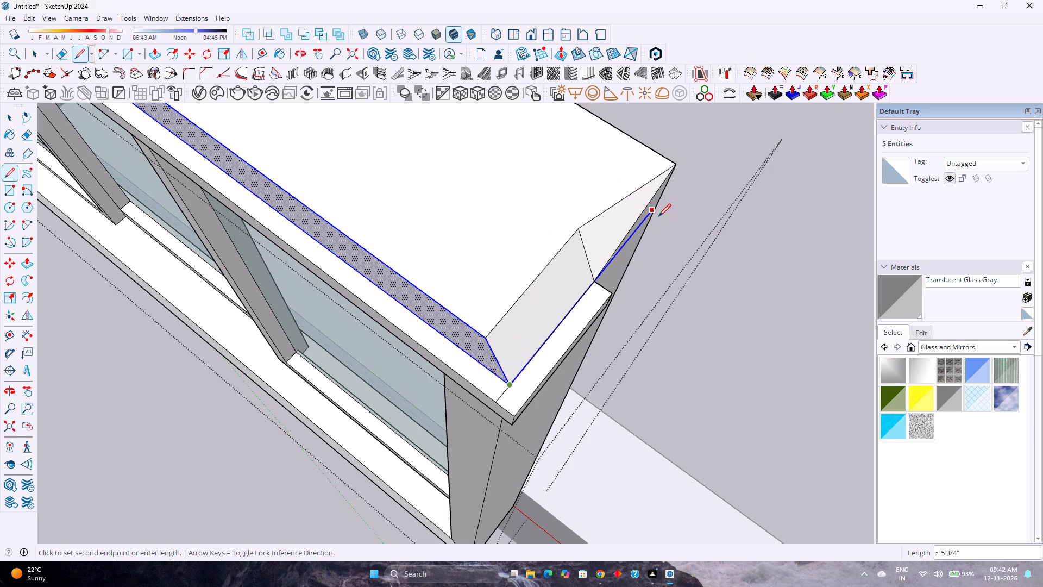
pyautogui.scroll(1, 658, 216)
pyautogui.moveTo(654, 216); pyautogui.dragTo(439, 208, button='middle')
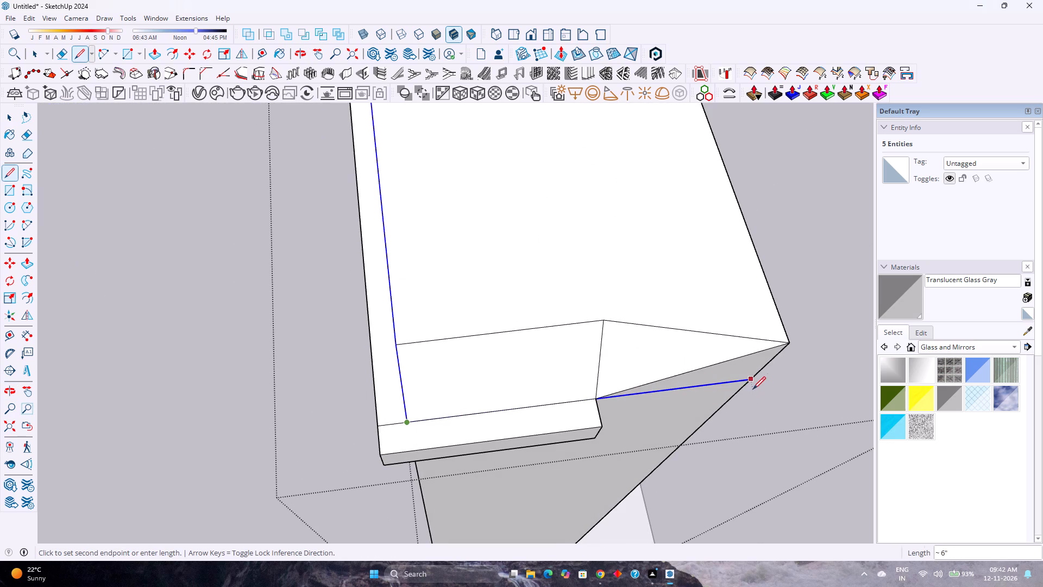
pyautogui.click(790, 342)
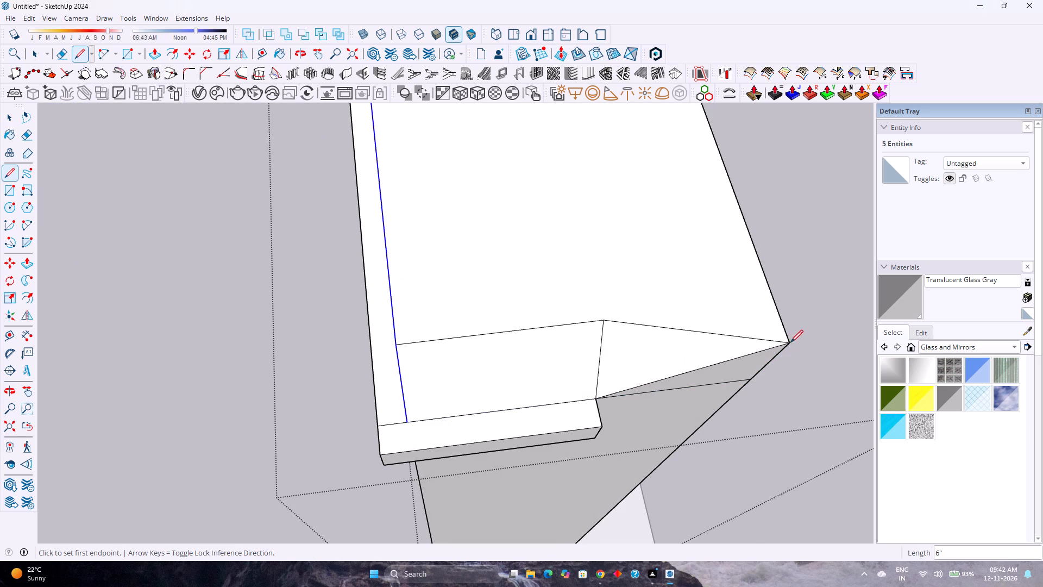
# Square off the notched end with an upright edge, a 6" top edge to the back corner, and a 3/4" front closing edge.
pyautogui.click(409, 419)
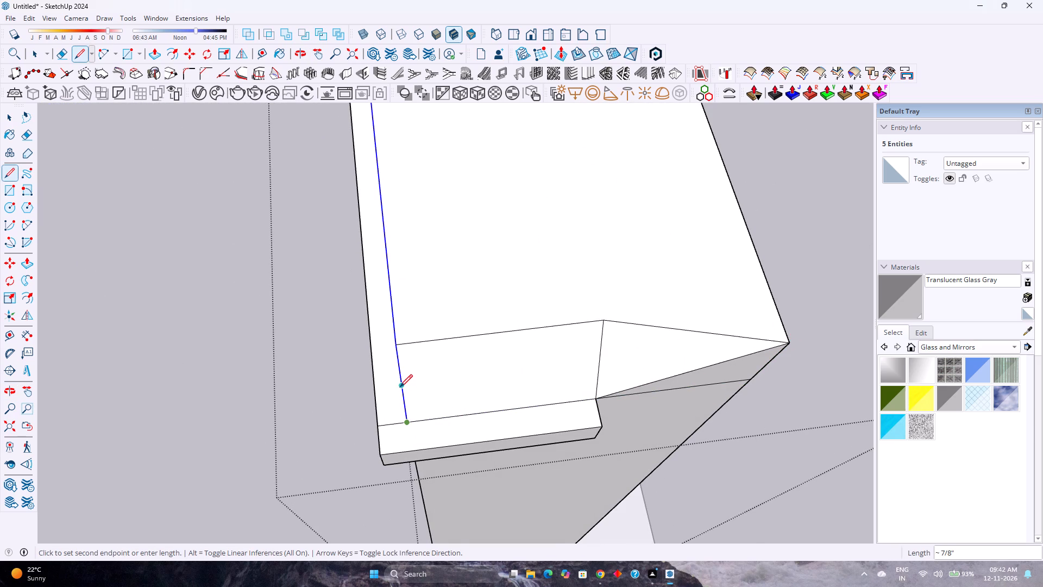
pyautogui.press('Left')
pyautogui.moveTo(392, 391); pyautogui.dragTo(630, 329, button='middle')
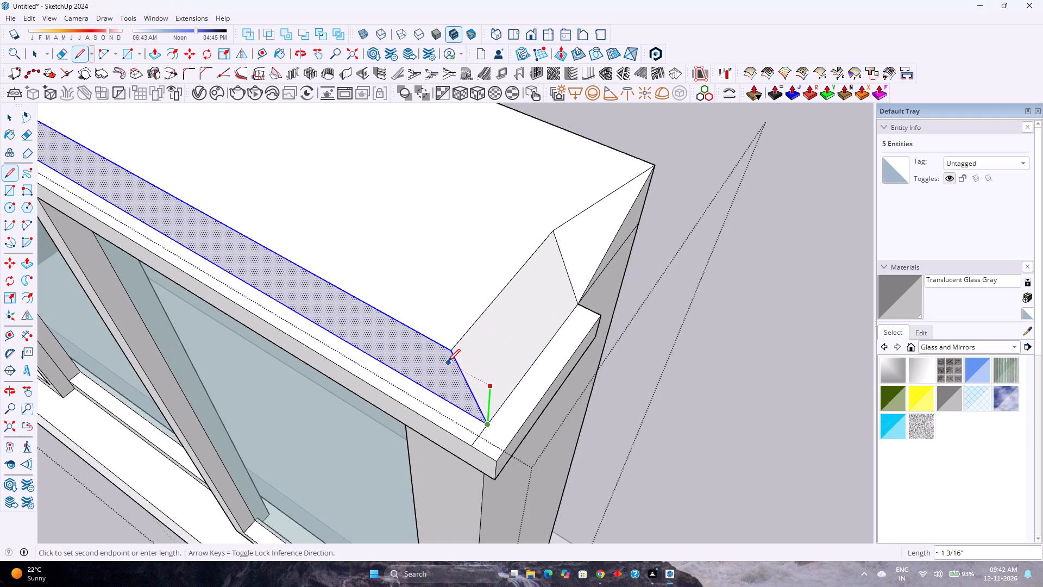
pyautogui.click(453, 348)
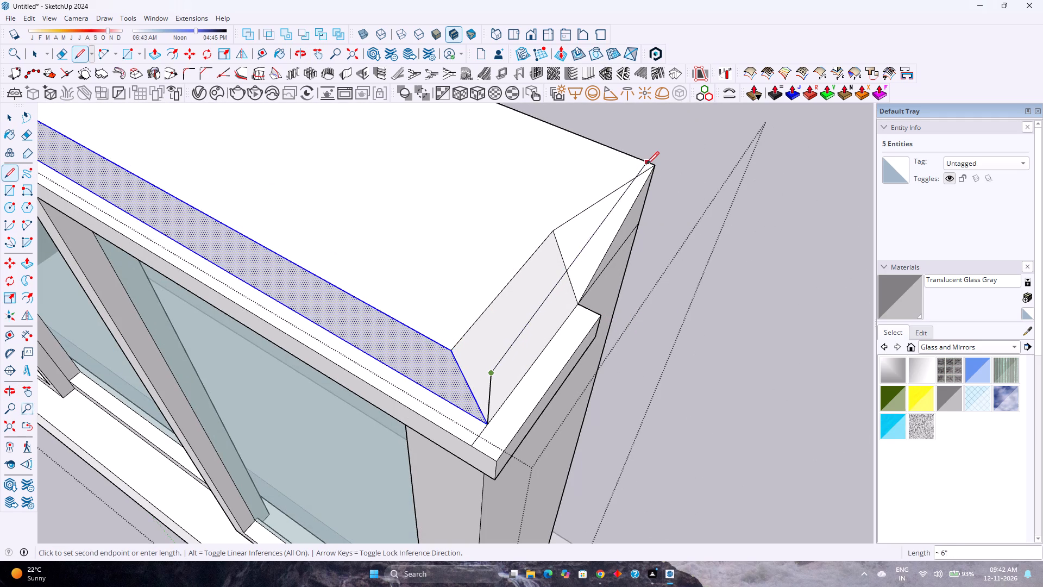
pyautogui.click(650, 163)
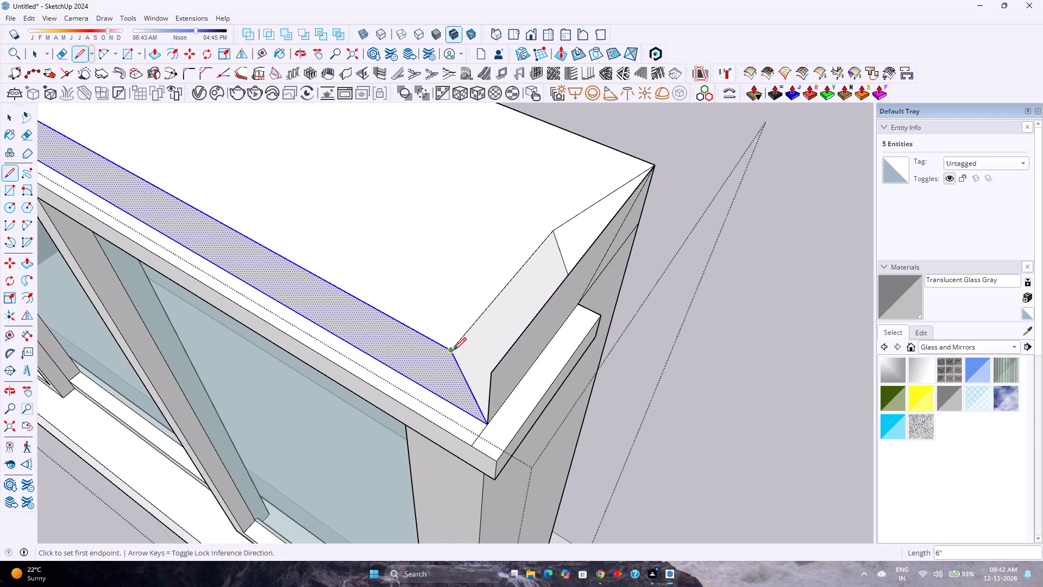
pyautogui.click(454, 350)
pyautogui.click(498, 371)
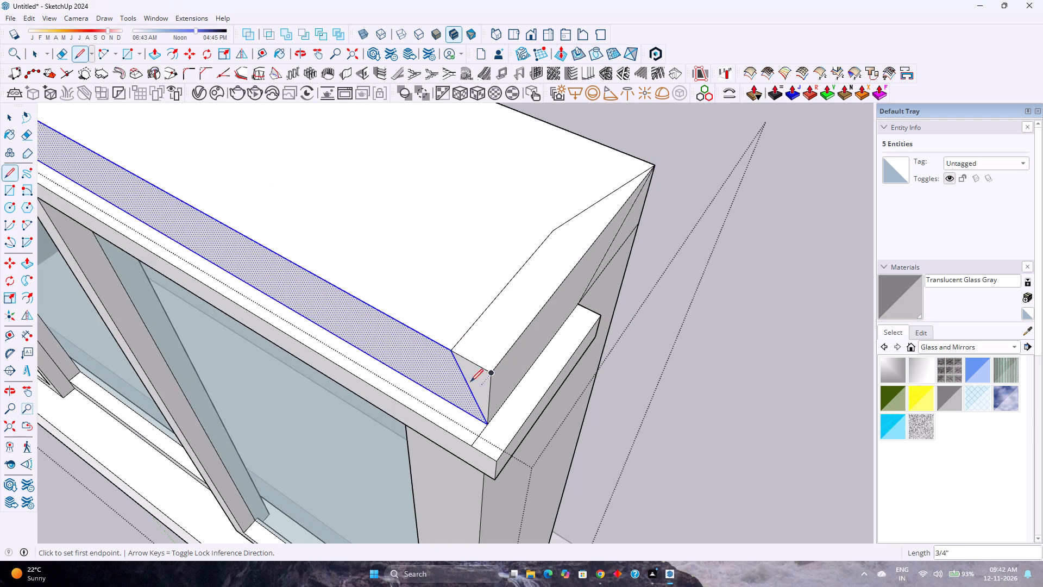
# Delete the leftover slanted and inner edges of the old notch from the squared-off end's front, top and end faces.
pyautogui.press('space')
pyautogui.click(465, 382)
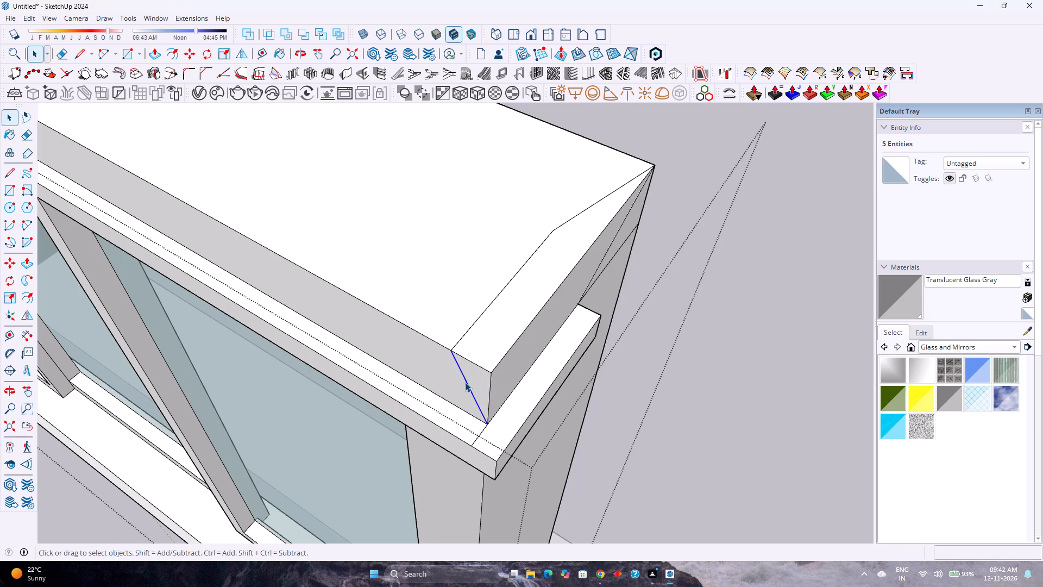
pyautogui.press('Delete')
pyautogui.click(480, 318)
pyautogui.press('Delete')
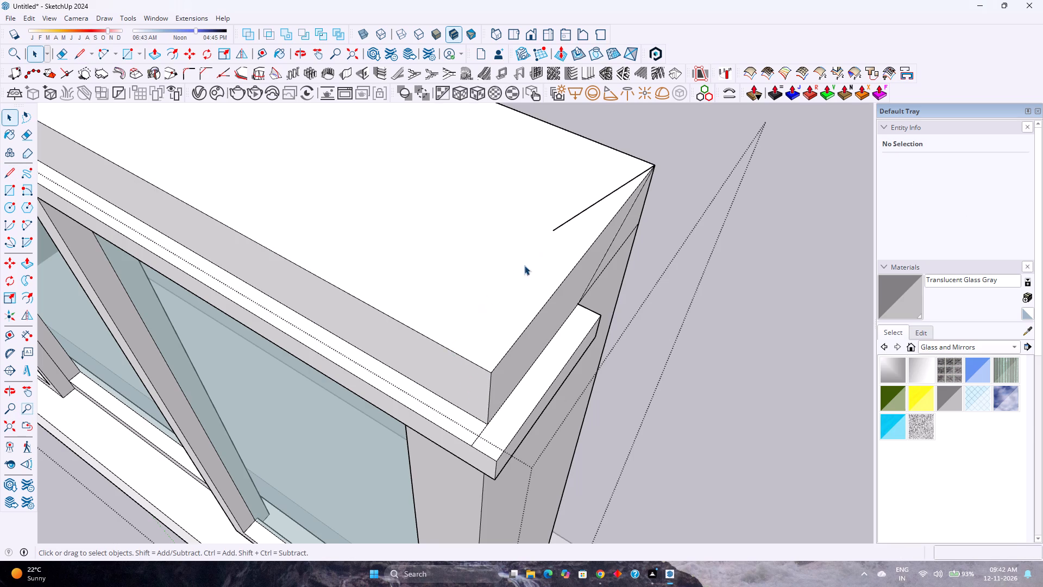
pyautogui.click(568, 218)
pyautogui.click(572, 217)
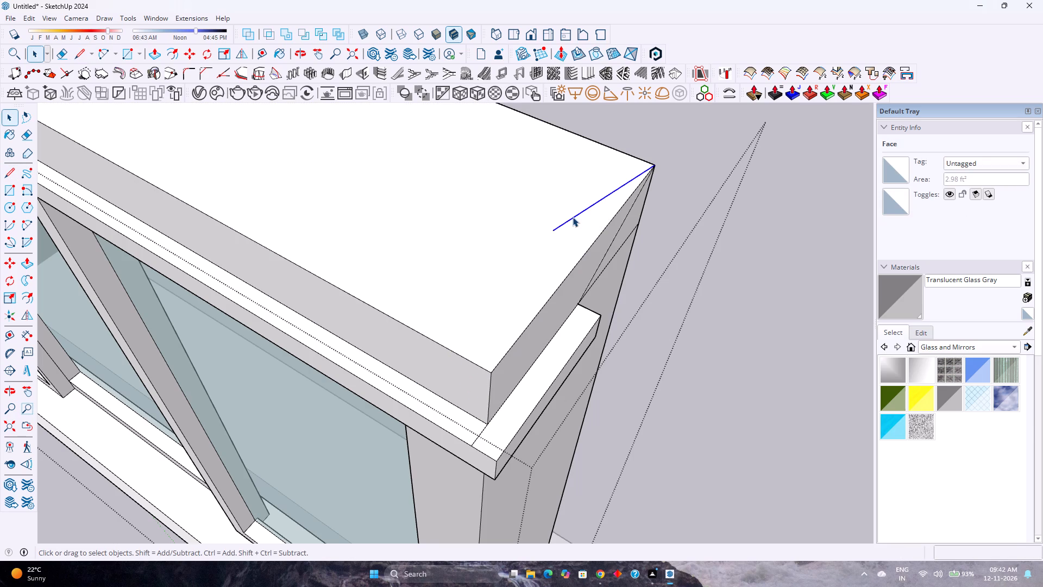
pyautogui.press('Delete')
pyautogui.click(607, 252)
pyautogui.press('Delete')
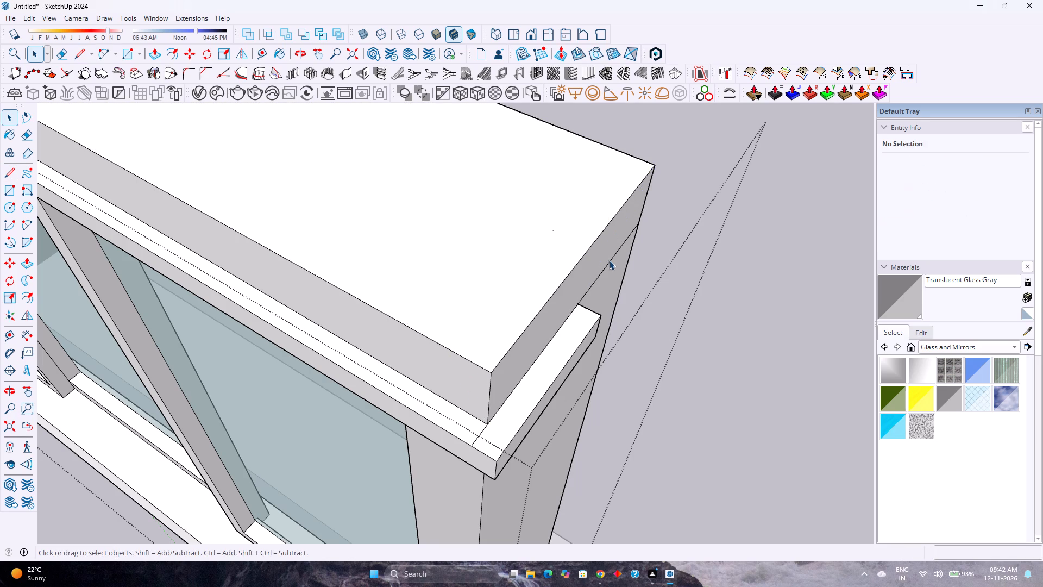
# Delete the leftover seam line between the squared-off end and the side of the frame below.
pyautogui.moveTo(612, 278); pyautogui.dragTo(456, 278, button='middle')
pyautogui.moveTo(456, 278); pyautogui.dragTo(451, 279, button='middle')
pyautogui.scroll(-1, 453, 293)
pyautogui.moveTo(360, 380); pyautogui.dragTo(530, 283, button='middle')
pyautogui.scroll(-2, 523, 286)
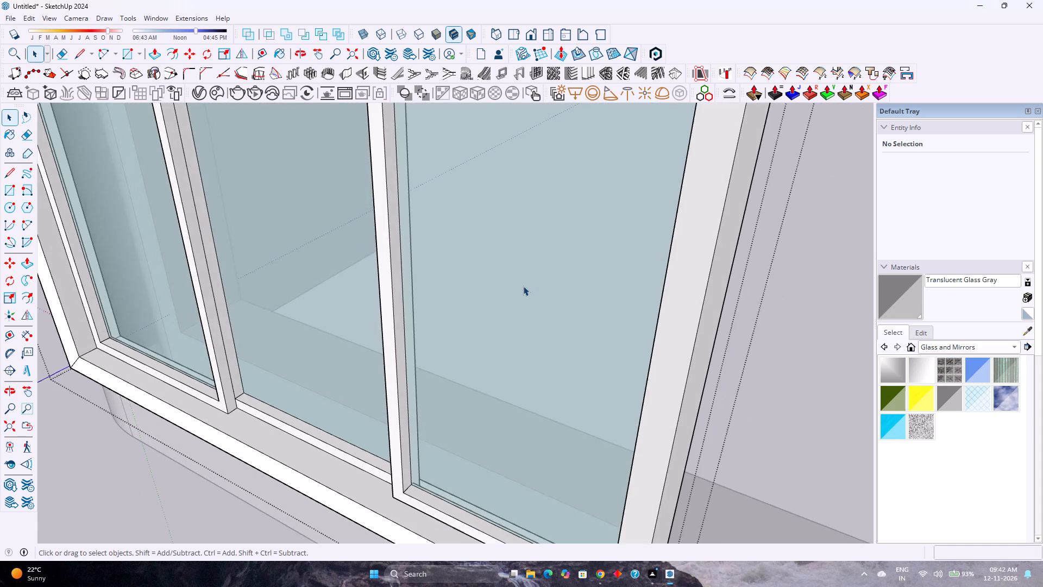
pyautogui.scroll(-6, 523, 286)
pyautogui.keyDown('shift'); pyautogui.moveTo(504, 310); pyautogui.dragTo(221, 429, button='middle'); pyautogui.keyUp('shift')
pyautogui.scroll(2, 255, 339)
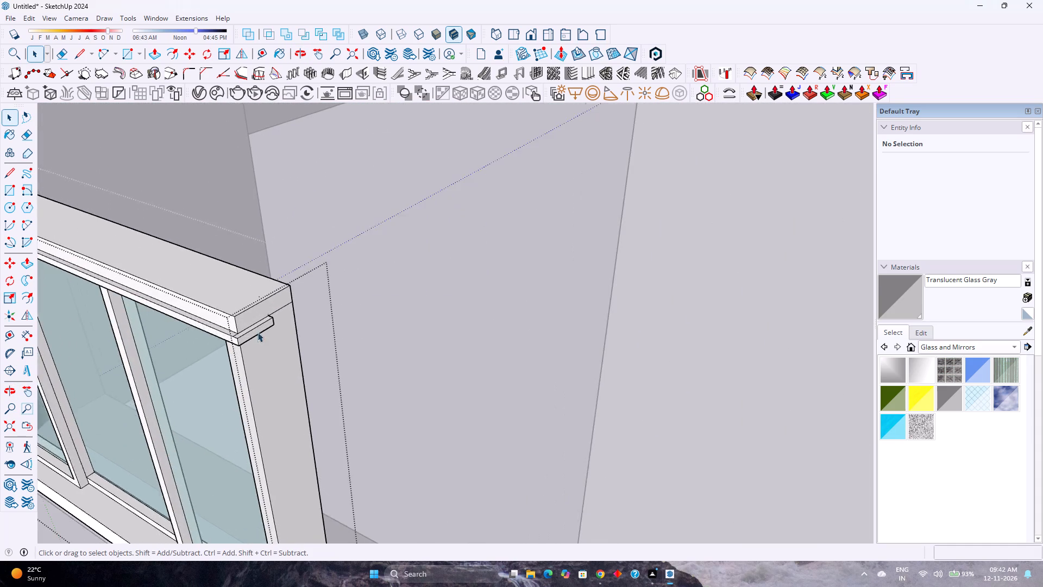
pyautogui.scroll(17, 257, 332)
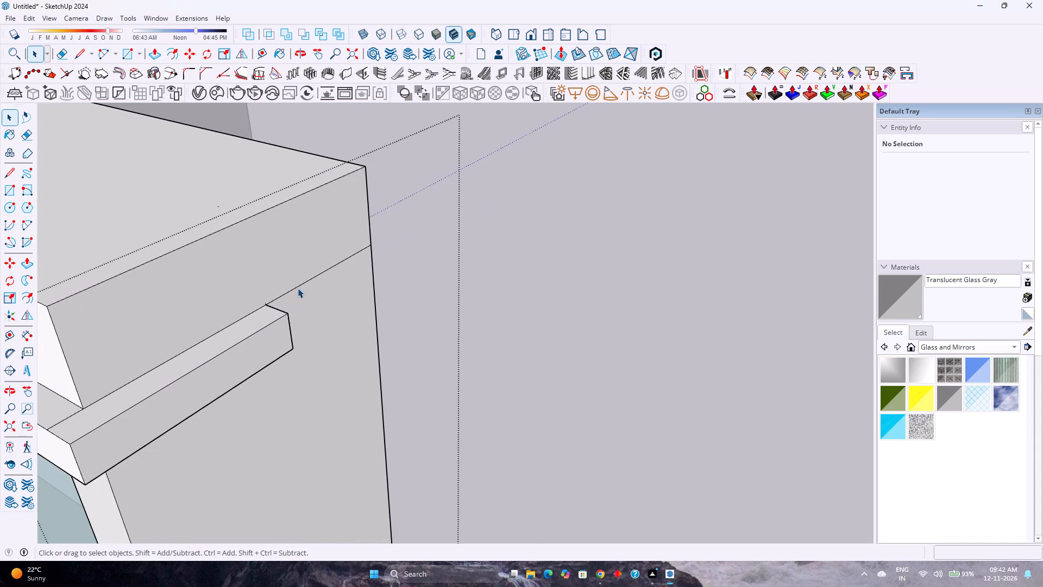
pyautogui.click(301, 286)
pyautogui.press('Delete')
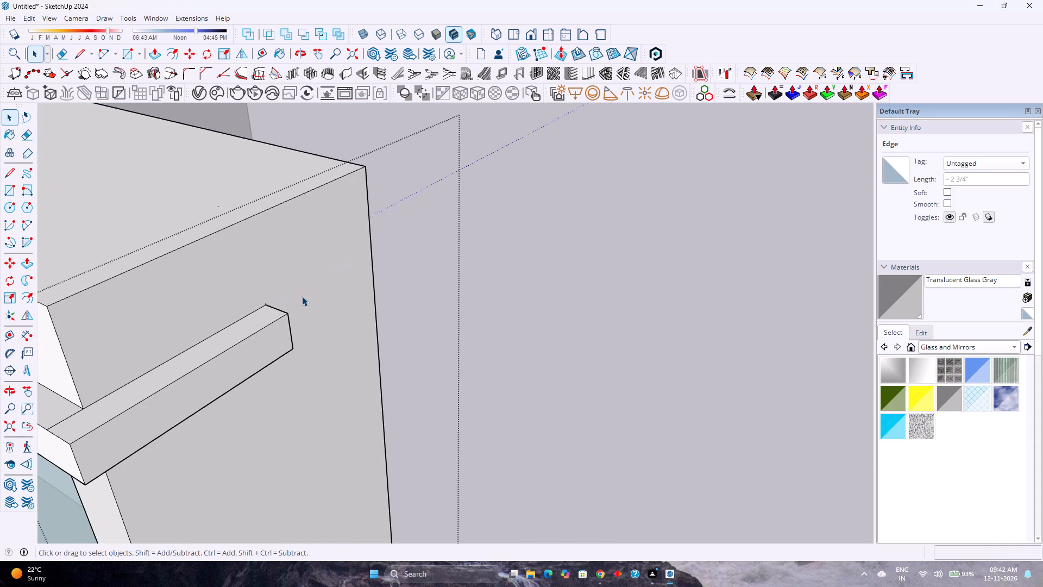
# Delete the short seam line crossing the corner of the projecting ledge beneath the squared-off end.
pyautogui.scroll(-12, 303, 298)
pyautogui.scroll(7, 228, 334)
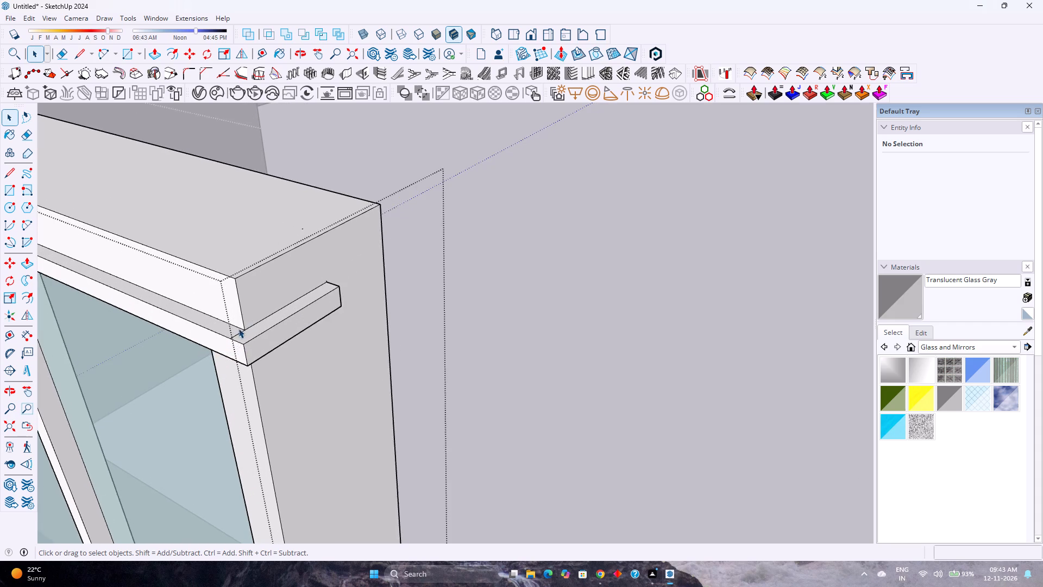
pyautogui.scroll(2, 238, 328)
pyautogui.click(239, 334)
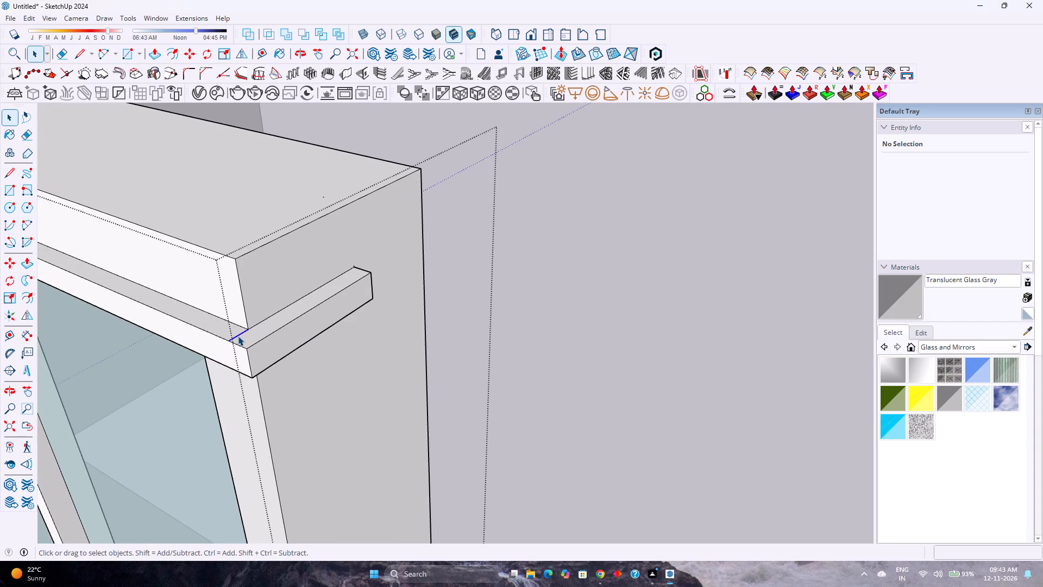
pyautogui.press('Delete')
# Draw a 3" line at the top frame's opposite end, from the ledge's inner corner to the frame's back edge.
pyautogui.scroll(-9, 238, 340)
pyautogui.keyDown('shift'); pyautogui.moveTo(242, 339); pyautogui.dragTo(250, 352, button='middle'); pyautogui.keyUp('shift')
pyautogui.keyDown('shift'); pyautogui.scroll(1, 242, 339); pyautogui.keyUp('shift')
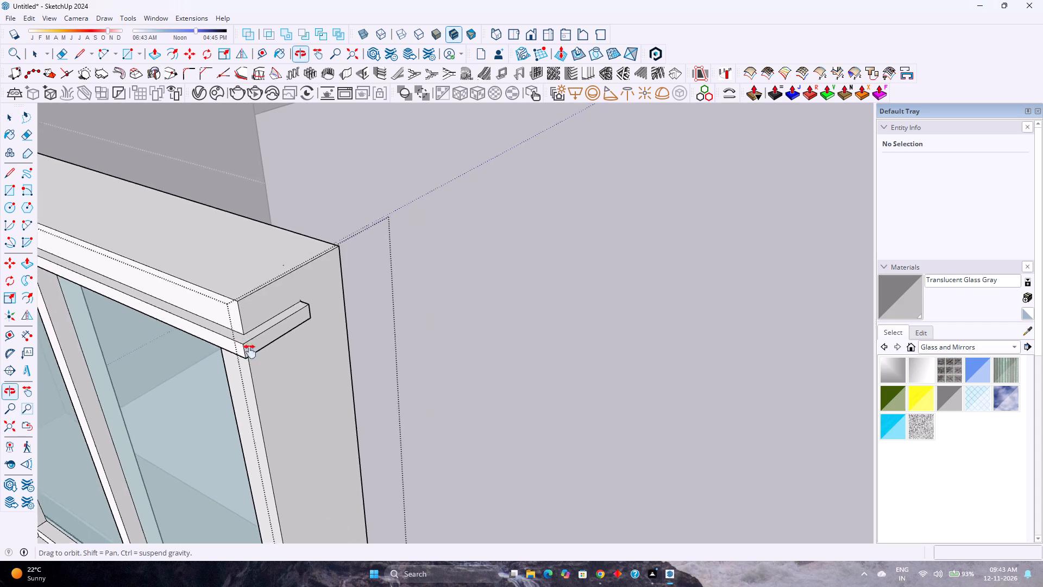
pyautogui.keyDown('shift'); pyautogui.moveTo(250, 352); pyautogui.dragTo(281, 469, button='middle'); pyautogui.keyUp('shift')
pyautogui.moveTo(271, 465); pyautogui.dragTo(375, 328, button='middle')
pyautogui.scroll(-3, 382, 320)
pyautogui.moveTo(335, 341); pyautogui.dragTo(363, 305, button='middle')
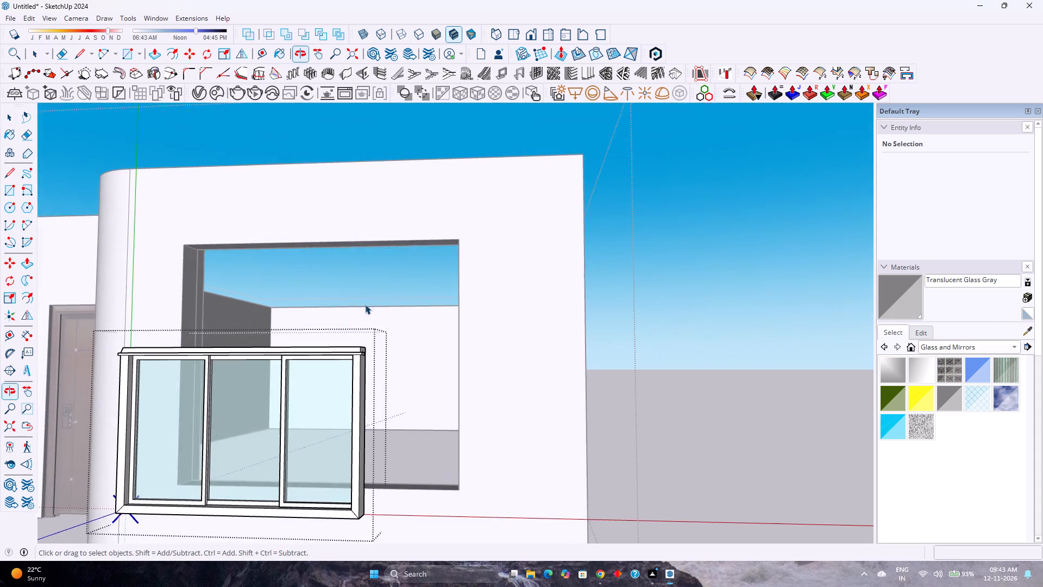
pyautogui.scroll(12, 347, 360)
pyautogui.moveTo(363, 342); pyautogui.dragTo(465, 275, button='middle')
pyautogui.scroll(1, 388, 339)
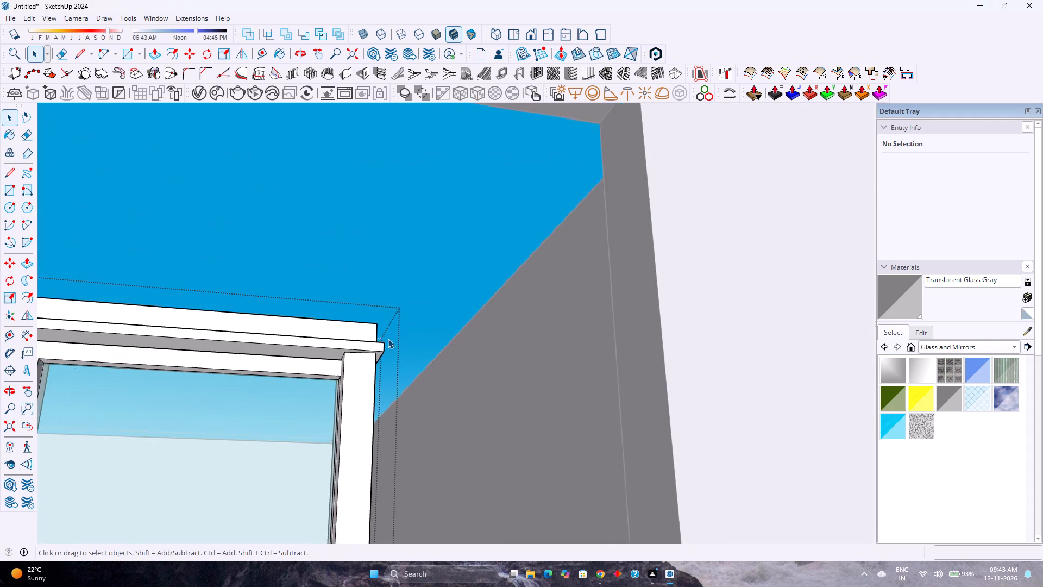
pyautogui.scroll(3, 388, 339)
pyautogui.scroll(-7, 281, 413)
pyautogui.keyDown('shift'); pyautogui.moveTo(284, 412); pyautogui.dragTo(691, 395, button='middle'); pyautogui.keyUp('shift')
pyautogui.keyDown('shift'); pyautogui.middleClick(696, 395); pyautogui.keyUp('shift')
pyautogui.keyDown('shift'); pyautogui.scroll(-5, 700, 395); pyautogui.keyUp('shift')
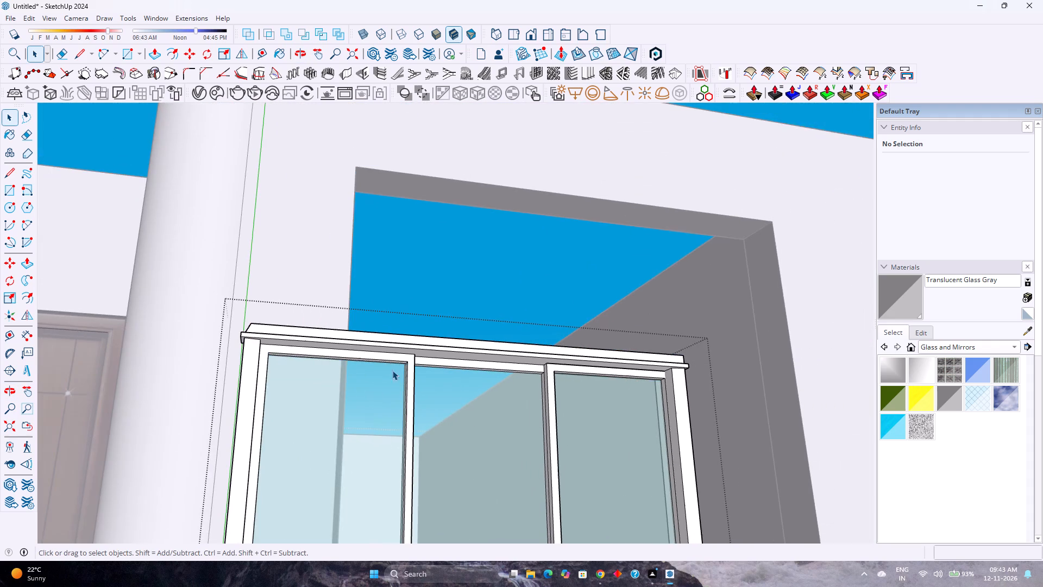
pyautogui.scroll(1, 302, 354)
pyautogui.moveTo(302, 354); pyautogui.dragTo(310, 444, button='middle')
pyautogui.scroll(6, 243, 340)
pyautogui.moveTo(243, 340); pyautogui.dragTo(247, 344, button='middle')
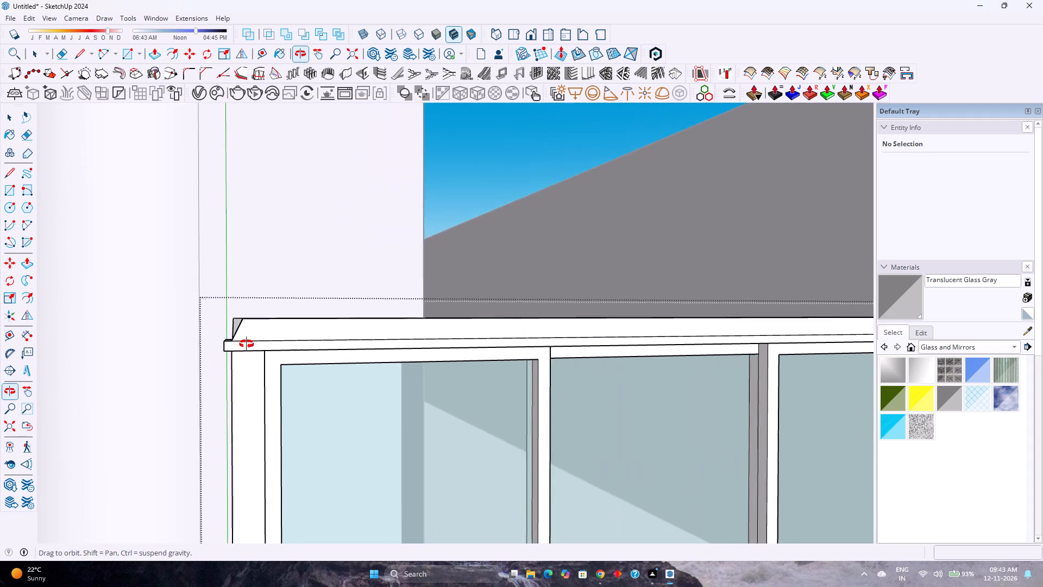
pyautogui.moveTo(247, 344); pyautogui.dragTo(292, 453, button='middle')
pyautogui.scroll(5, 221, 329)
pyautogui.moveTo(206, 332); pyautogui.dragTo(372, 335, button='middle')
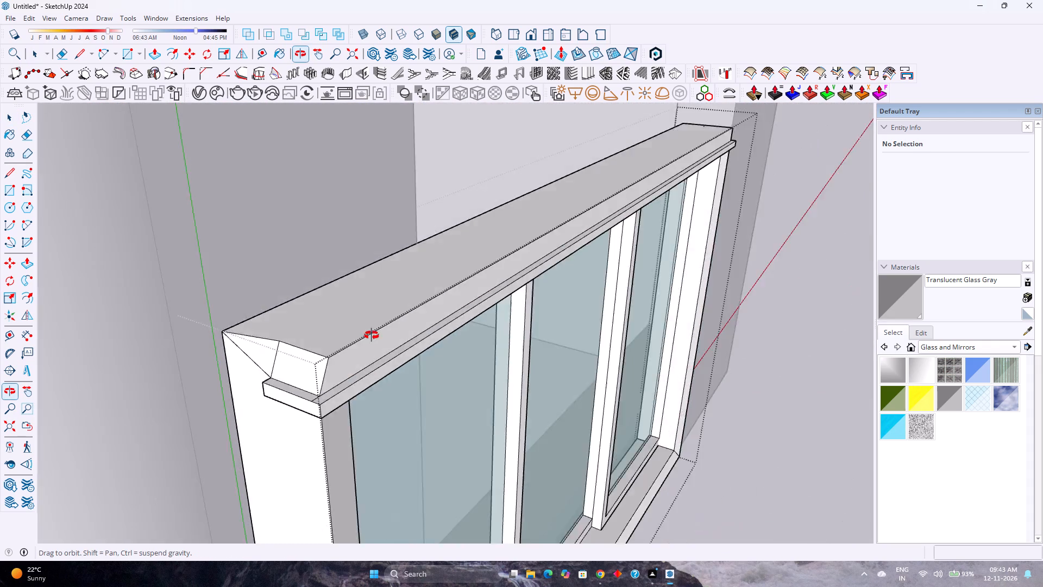
pyautogui.moveTo(372, 335); pyautogui.dragTo(475, 423, button='middle')
pyautogui.press('m')
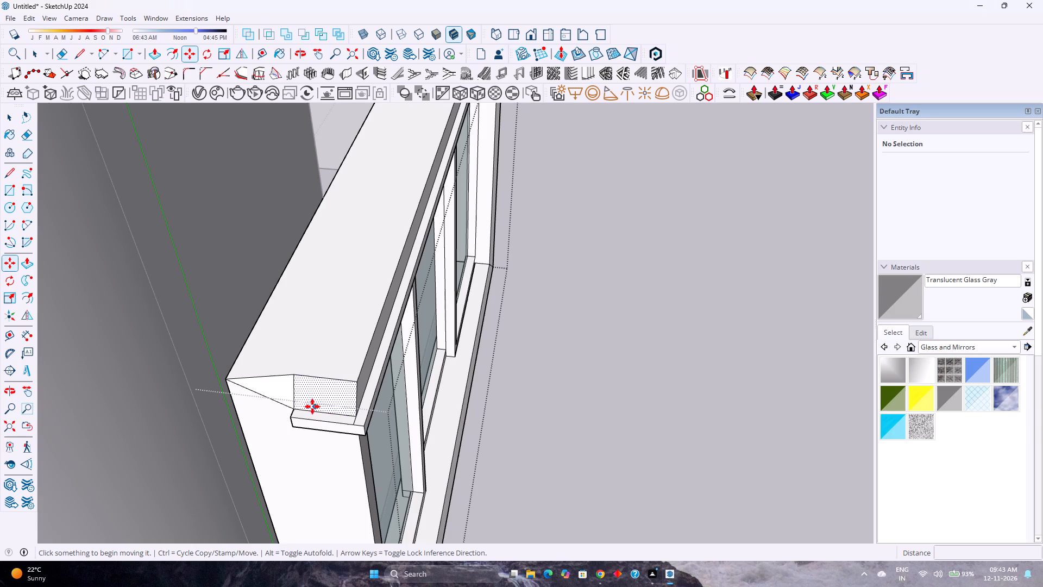
pyautogui.press('l')
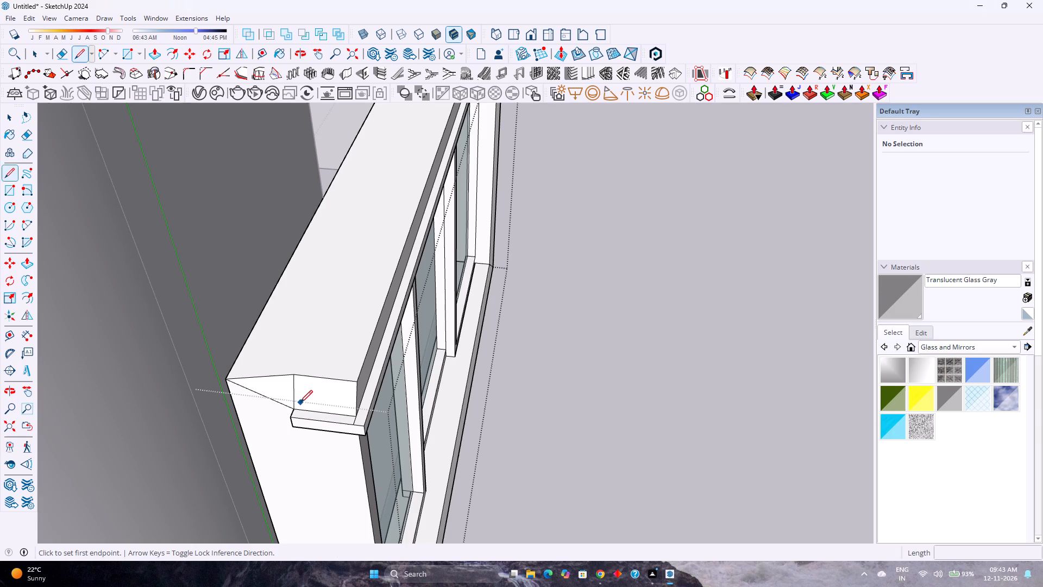
pyautogui.click(293, 407)
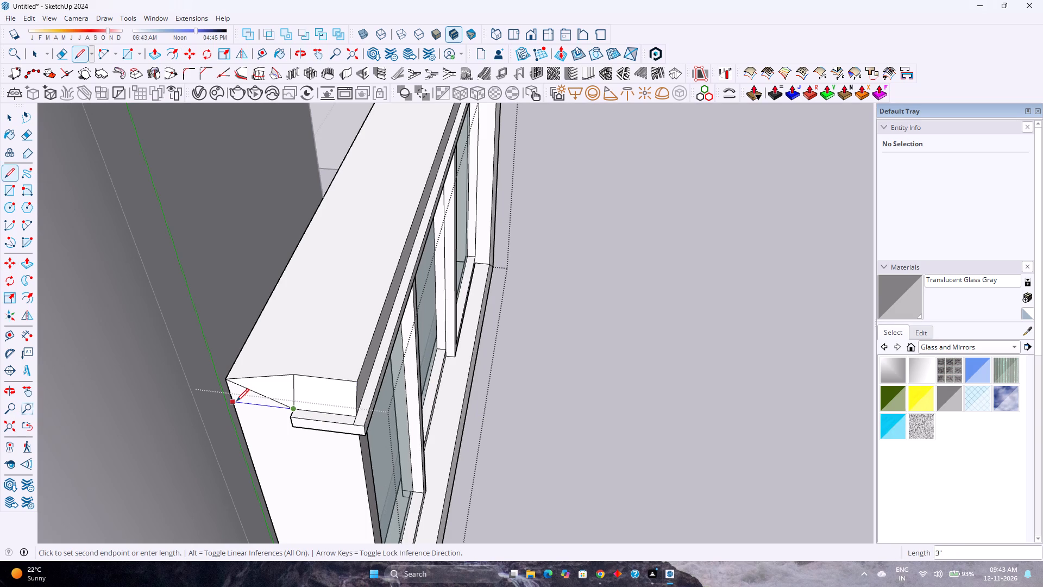
pyautogui.click(236, 401)
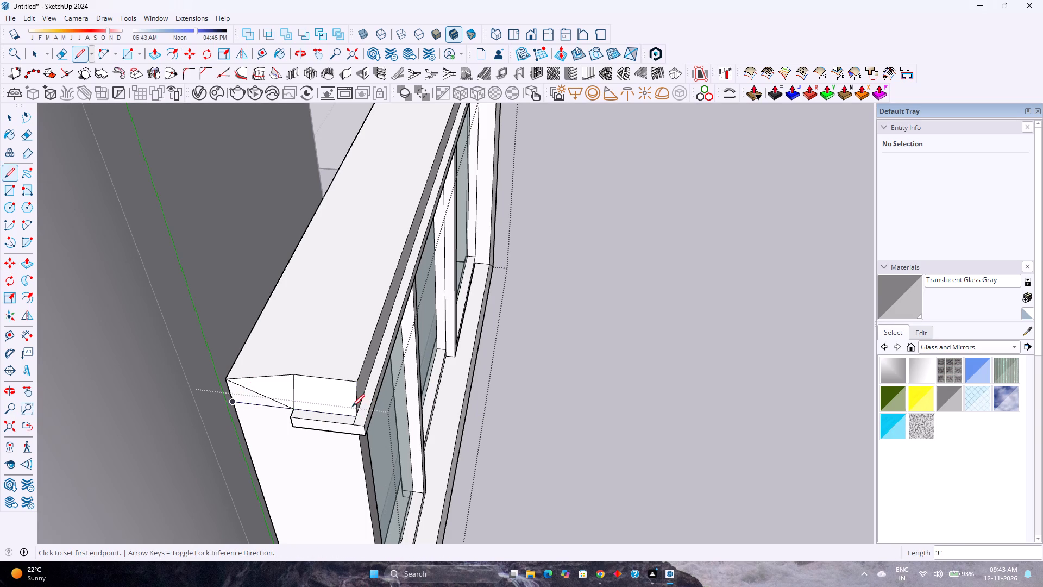
# Draw edges closing the notch at the top frame's end: up from the ledge's inner corner, 6" to the back corner, and 3/4" across the front gap.
pyautogui.click(355, 414)
pyautogui.press('Left')
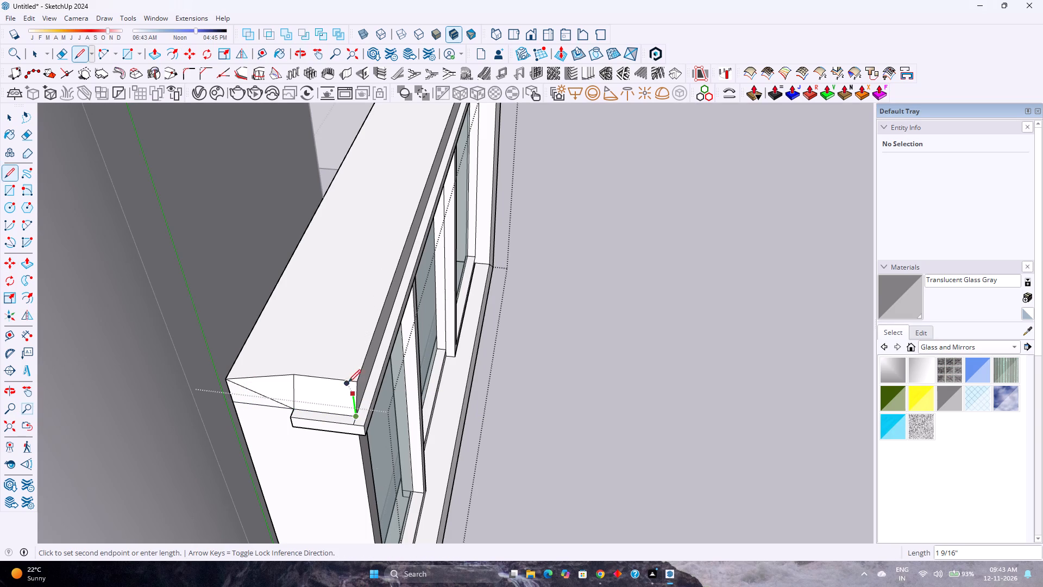
pyautogui.click(359, 380)
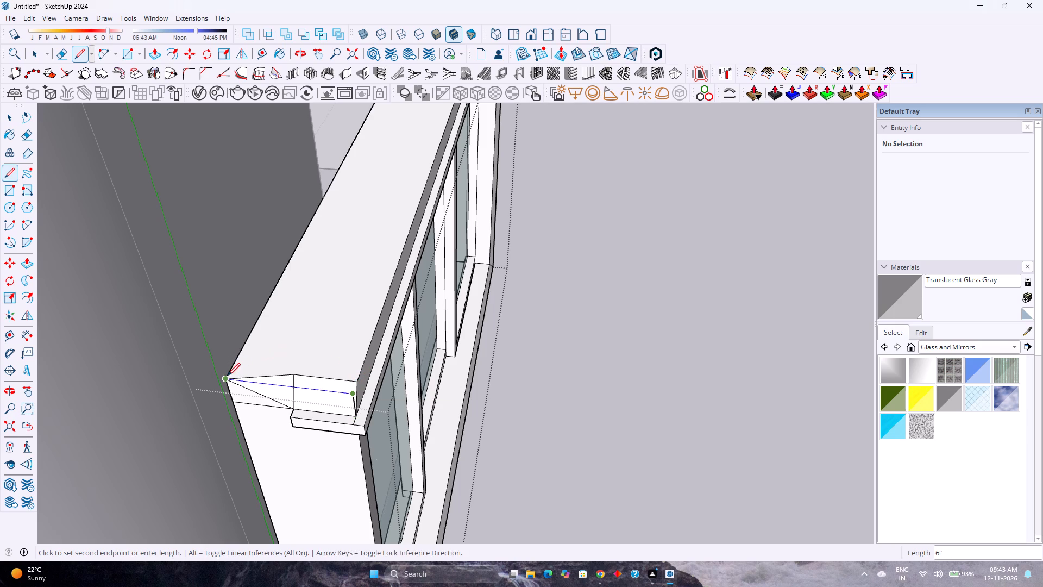
pyautogui.click(228, 376)
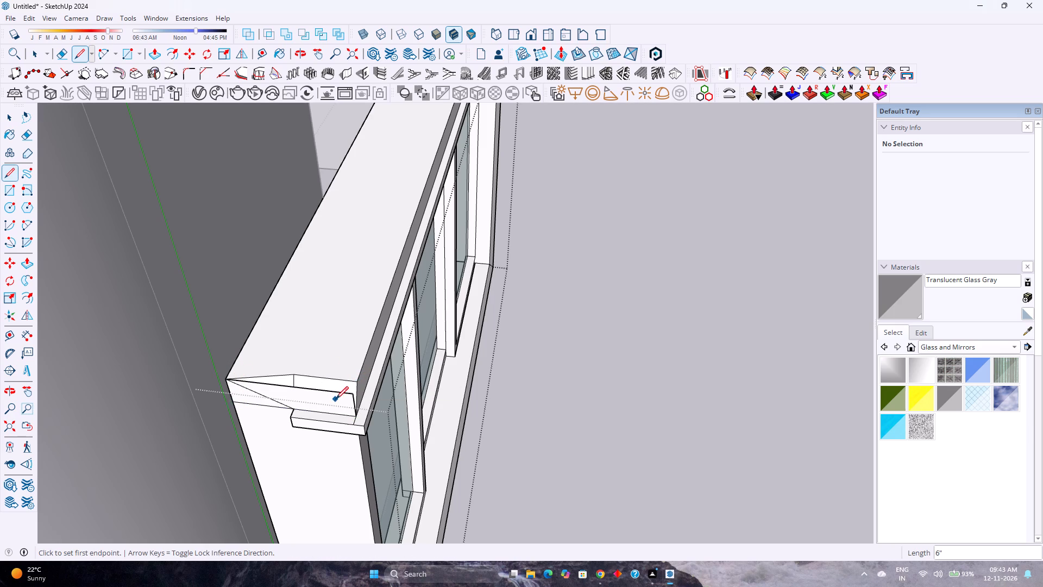
pyautogui.scroll(7, 336, 400)
pyautogui.moveTo(331, 404); pyautogui.dragTo(162, 473, button='middle')
pyautogui.middleClick(162, 473)
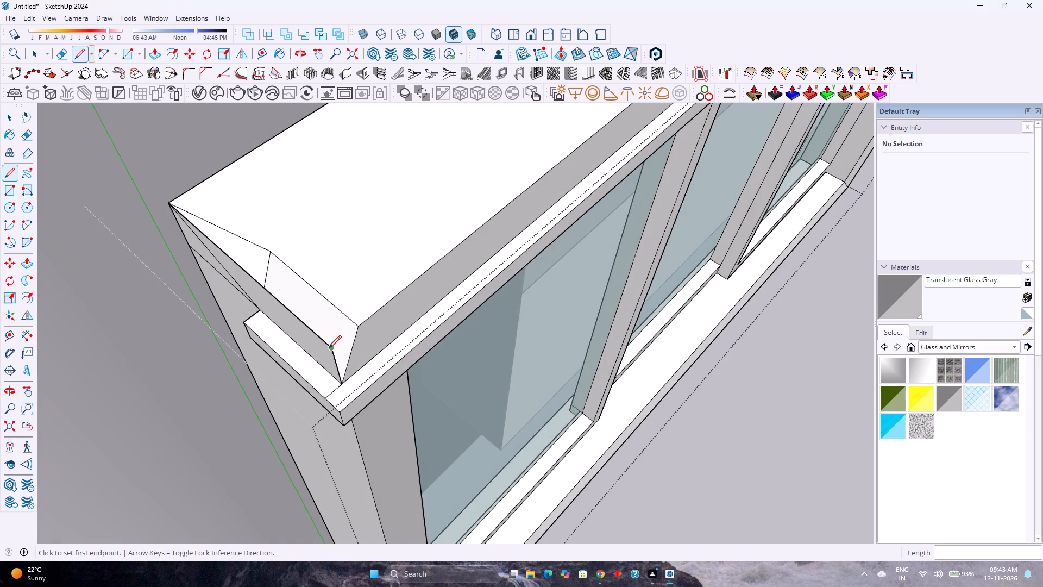
pyautogui.click(329, 348)
pyautogui.click(361, 327)
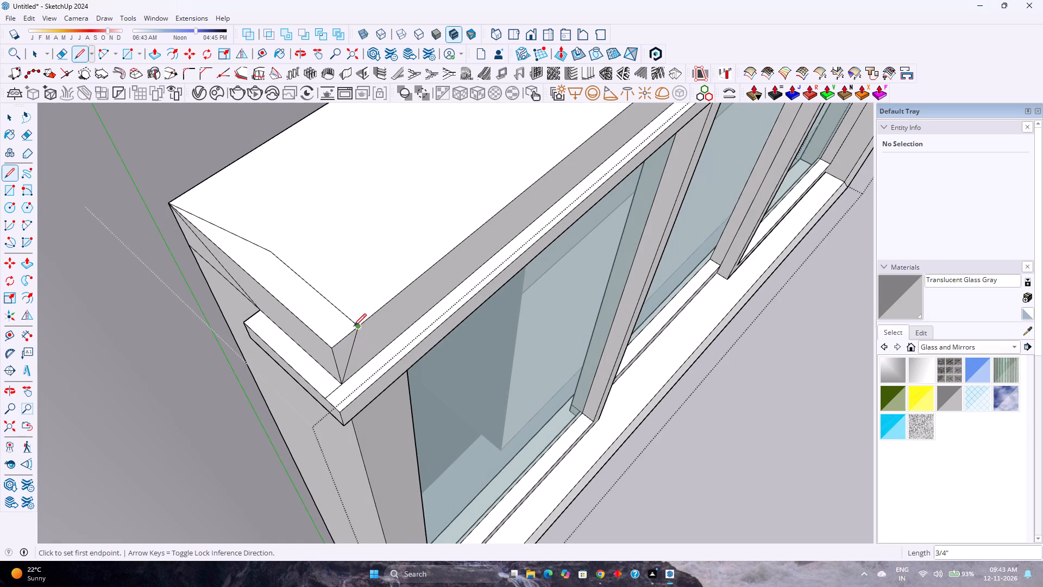
# Erase the leftover slanted and inner edges of the old notch from the front, top and end faces of this end.
pyautogui.scroll(2, 353, 326)
pyautogui.press('e')
pyautogui.moveTo(350, 350); pyautogui.dragTo(356, 354)
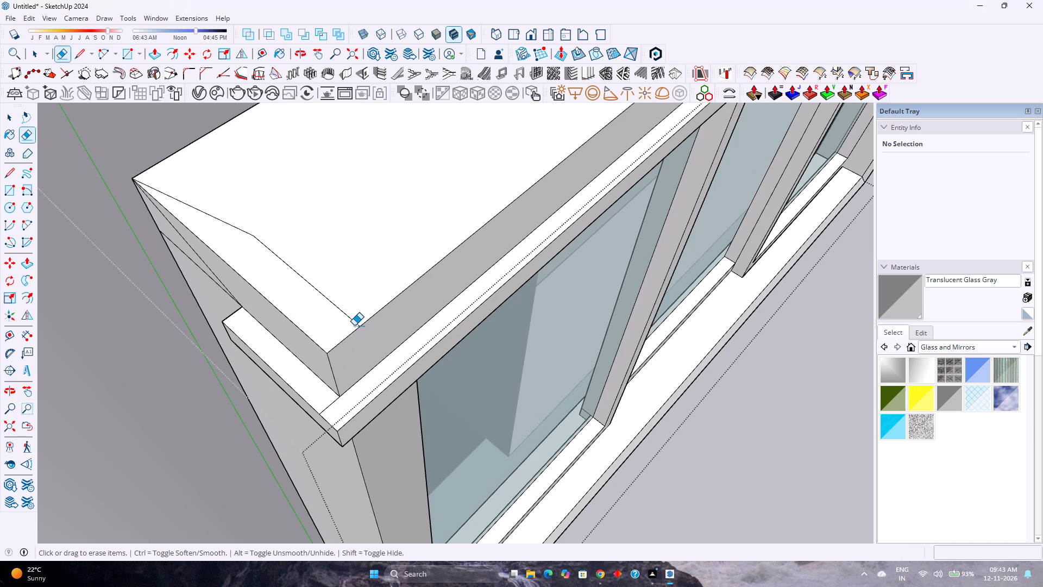
pyautogui.moveTo(354, 318); pyautogui.dragTo(342, 318)
pyautogui.moveTo(228, 205); pyautogui.dragTo(218, 224)
pyautogui.scroll(3, 192, 268)
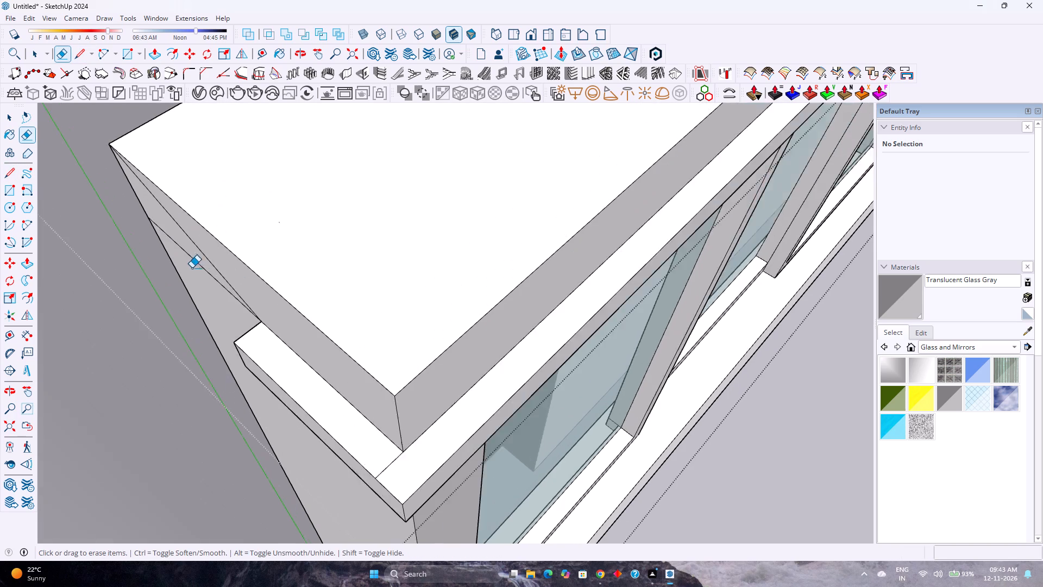
pyautogui.moveTo(200, 266); pyautogui.dragTo(315, 201, button='middle')
pyautogui.moveTo(227, 325); pyautogui.dragTo(212, 366)
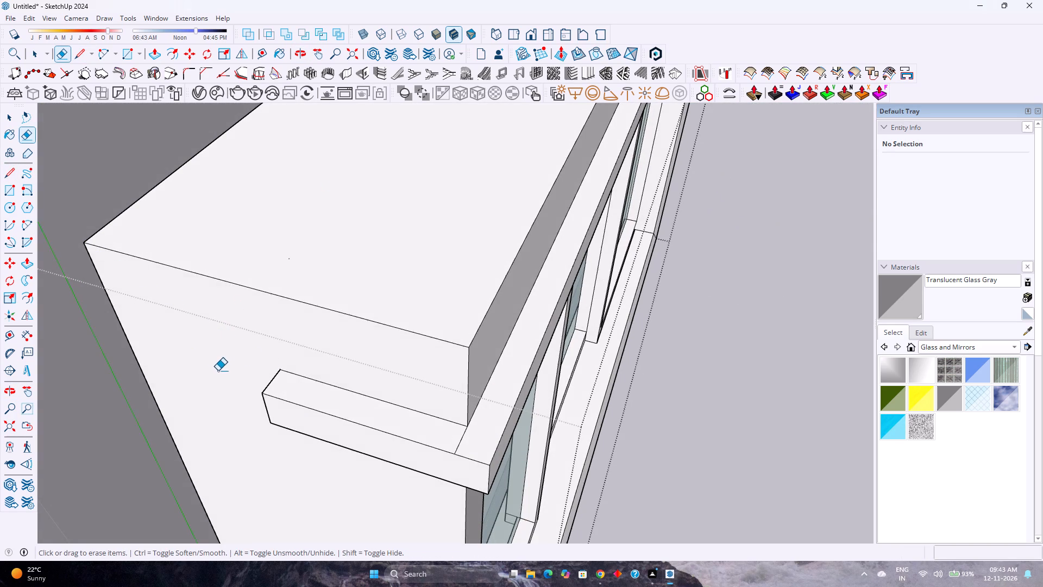
pyautogui.scroll(-3, 218, 371)
pyautogui.moveTo(398, 420); pyautogui.dragTo(392, 422)
pyautogui.scroll(-4, 388, 400)
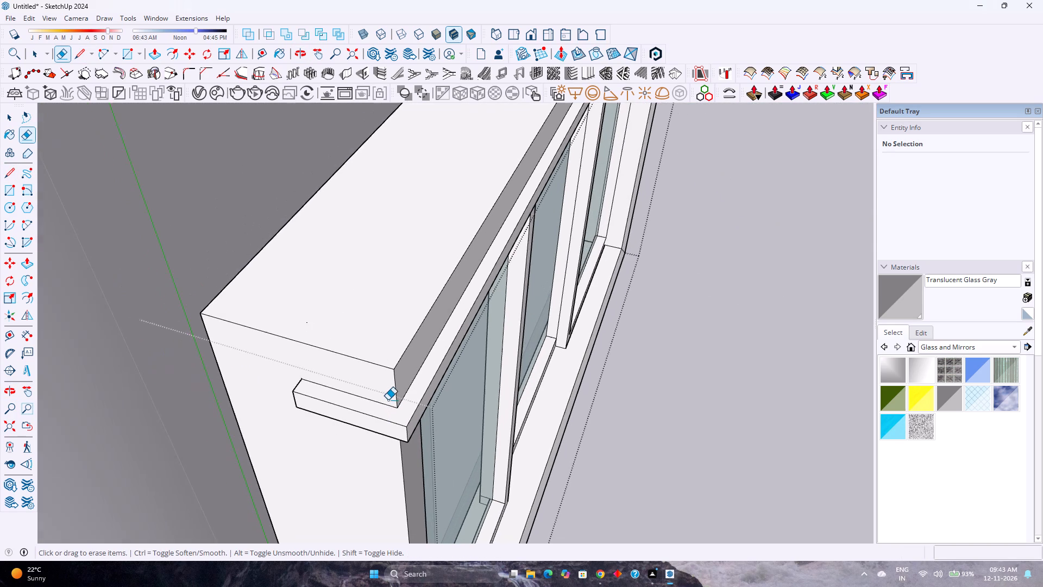
pyautogui.press('space')
# Examine the whole window with its squared-off top frame from the front and leave the window component's editing mode.
pyautogui.scroll(-7, 388, 399)
pyautogui.moveTo(559, 399); pyautogui.dragTo(336, 396, button='middle')
pyautogui.scroll(-2, 335, 395)
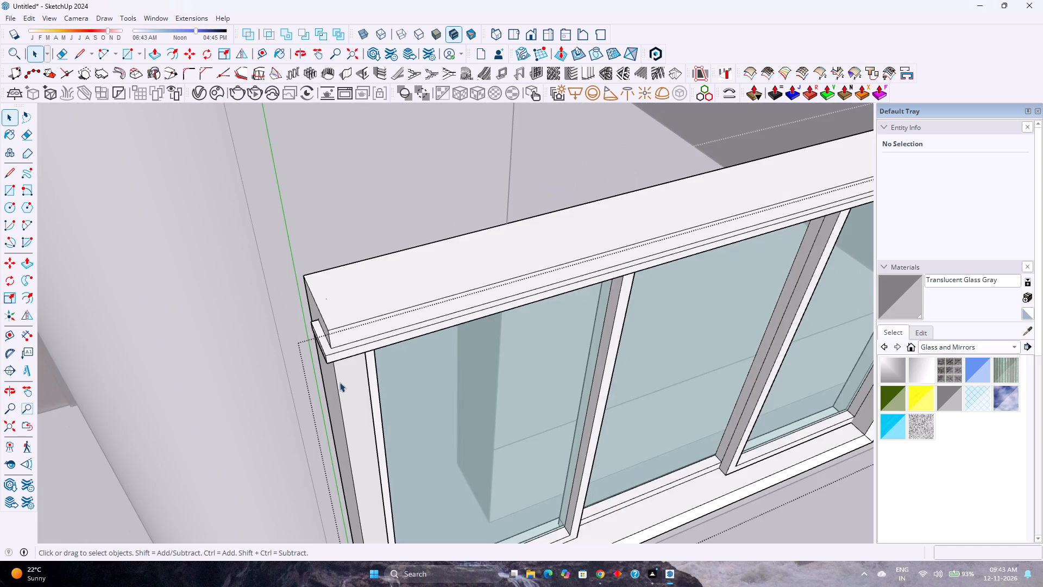
pyautogui.scroll(-4, 421, 376)
pyautogui.moveTo(588, 449); pyautogui.dragTo(432, 399, button='middle')
pyautogui.scroll(-2, 426, 397)
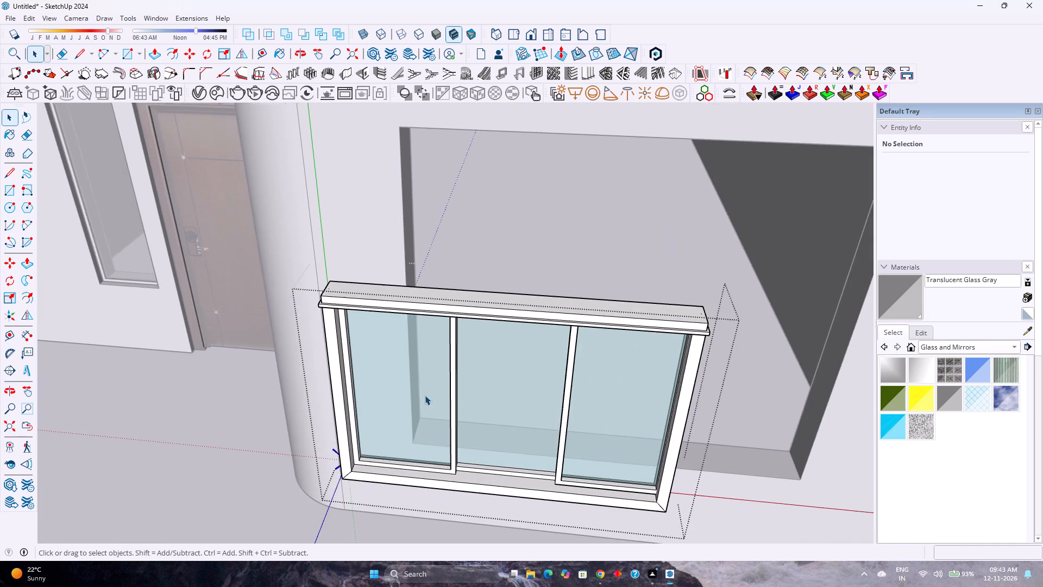
pyautogui.scroll(-1, 425, 395)
pyautogui.scroll(3, 493, 483)
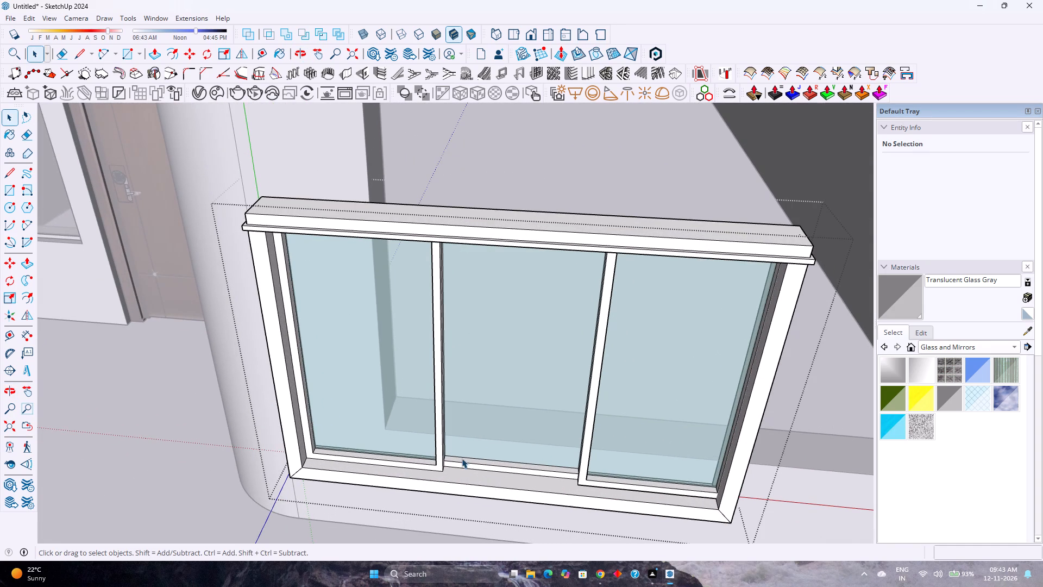
pyautogui.scroll(-5, 456, 432)
pyautogui.scroll(5, 455, 430)
pyautogui.scroll(1, 398, 390)
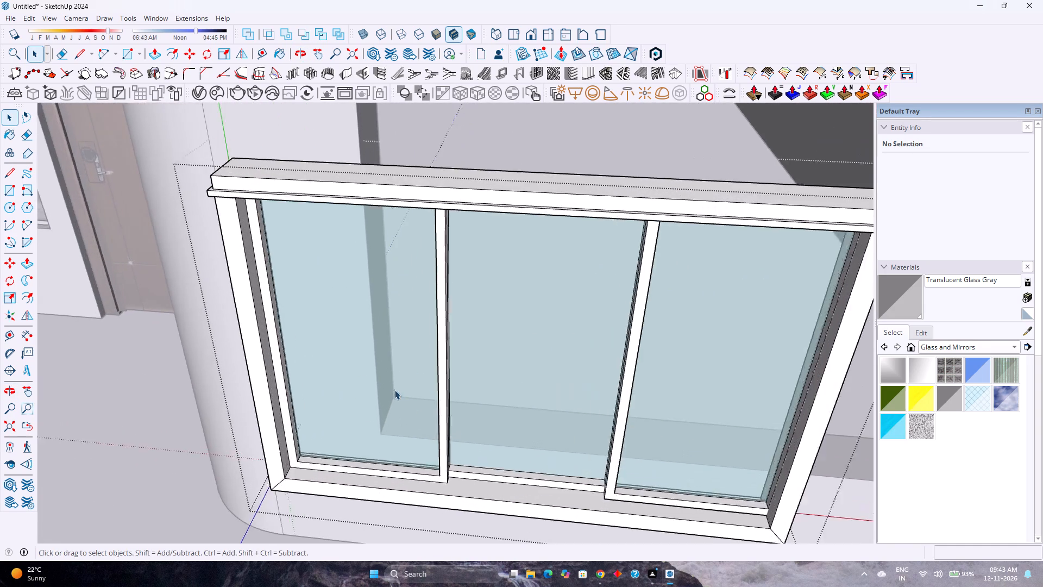
pyautogui.scroll(3, 394, 390)
pyautogui.moveTo(391, 389); pyautogui.dragTo(477, 367, button='middle')
pyautogui.scroll(-7, 478, 367)
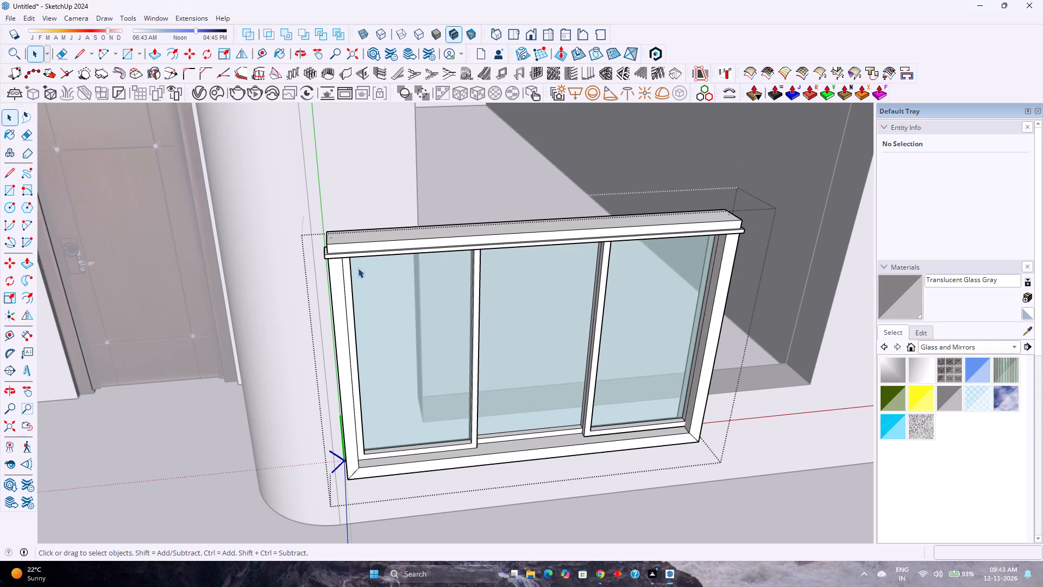
pyautogui.click(214, 474)
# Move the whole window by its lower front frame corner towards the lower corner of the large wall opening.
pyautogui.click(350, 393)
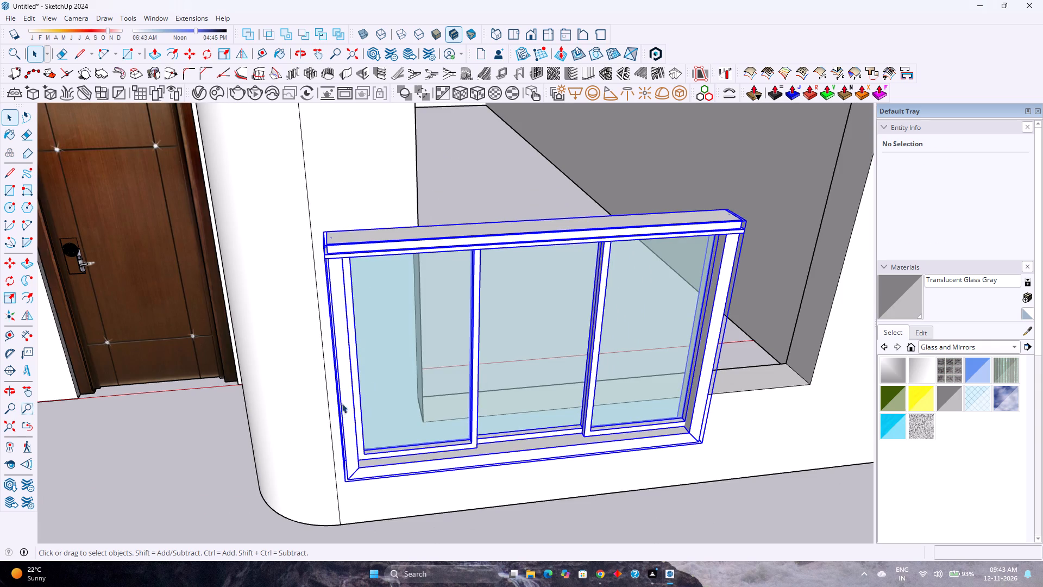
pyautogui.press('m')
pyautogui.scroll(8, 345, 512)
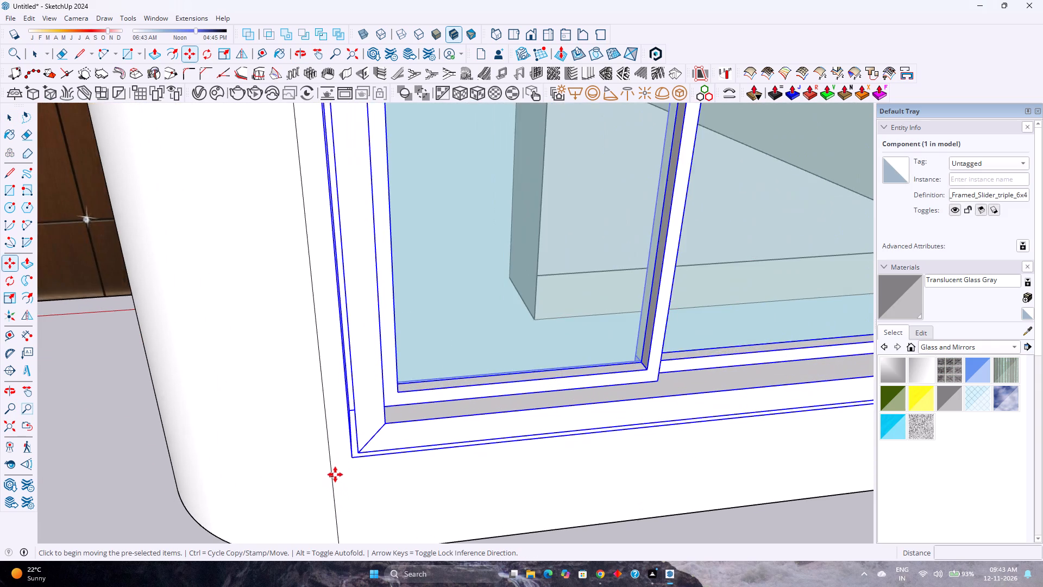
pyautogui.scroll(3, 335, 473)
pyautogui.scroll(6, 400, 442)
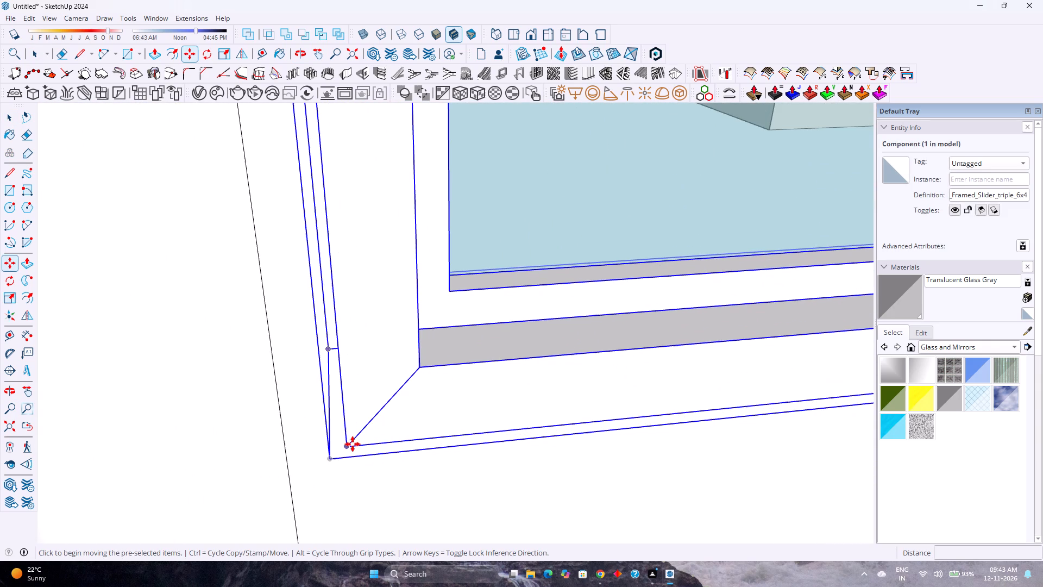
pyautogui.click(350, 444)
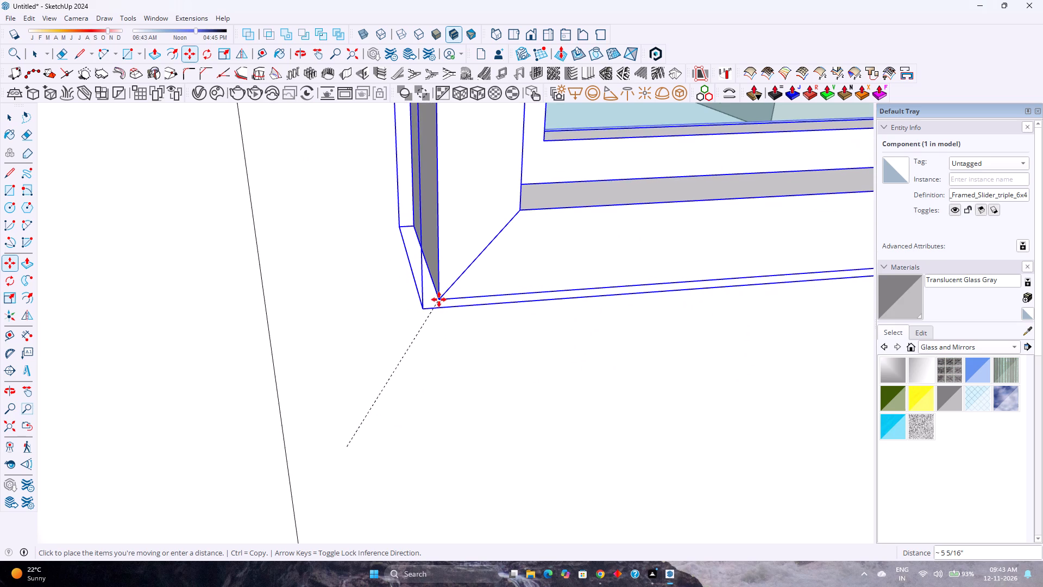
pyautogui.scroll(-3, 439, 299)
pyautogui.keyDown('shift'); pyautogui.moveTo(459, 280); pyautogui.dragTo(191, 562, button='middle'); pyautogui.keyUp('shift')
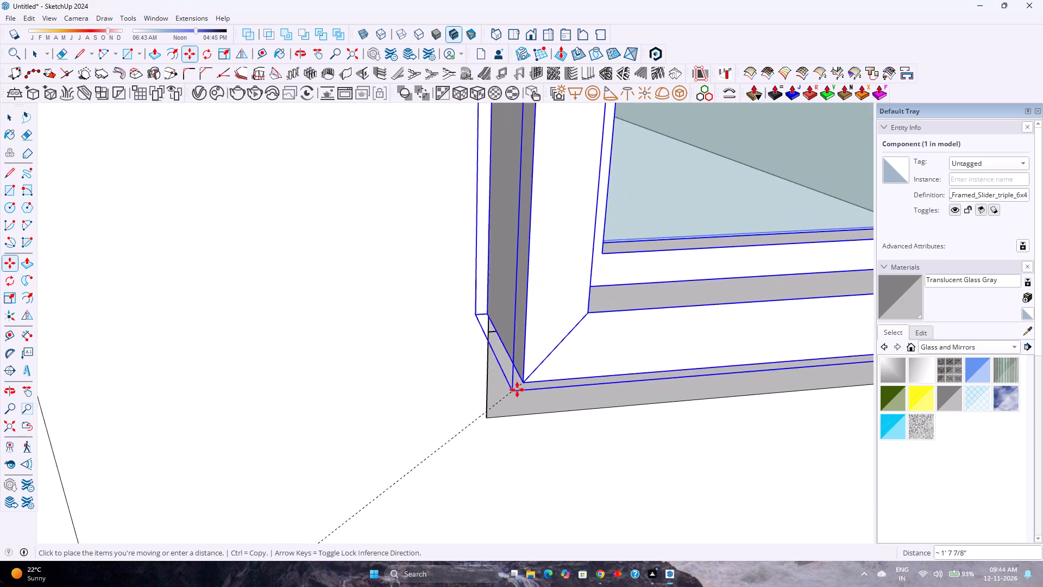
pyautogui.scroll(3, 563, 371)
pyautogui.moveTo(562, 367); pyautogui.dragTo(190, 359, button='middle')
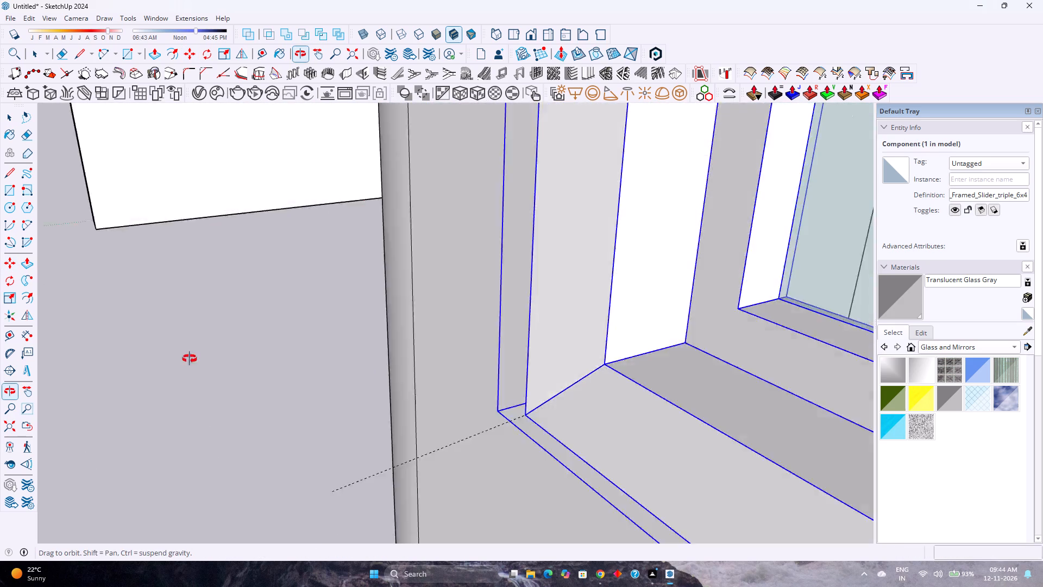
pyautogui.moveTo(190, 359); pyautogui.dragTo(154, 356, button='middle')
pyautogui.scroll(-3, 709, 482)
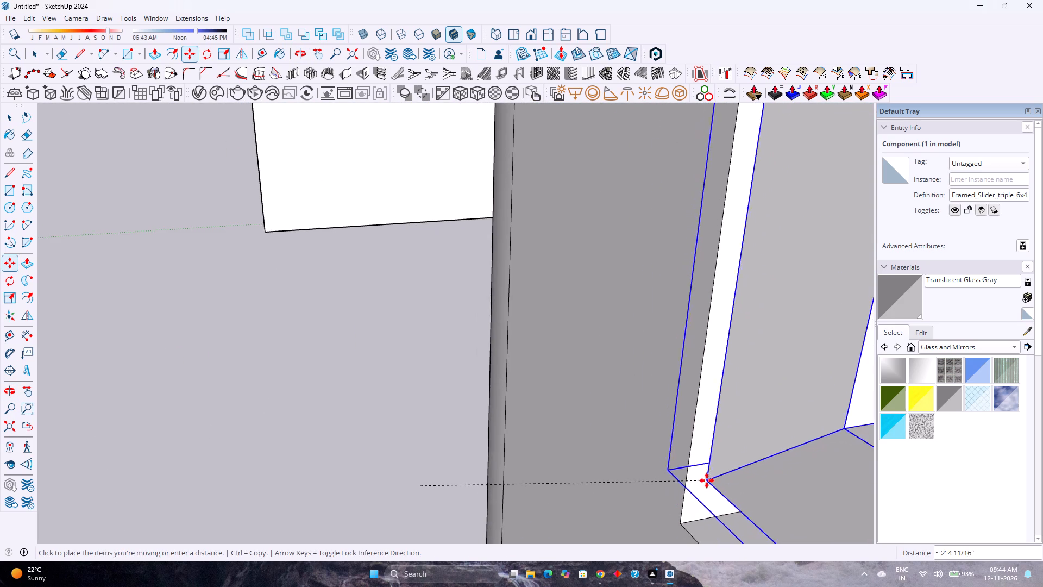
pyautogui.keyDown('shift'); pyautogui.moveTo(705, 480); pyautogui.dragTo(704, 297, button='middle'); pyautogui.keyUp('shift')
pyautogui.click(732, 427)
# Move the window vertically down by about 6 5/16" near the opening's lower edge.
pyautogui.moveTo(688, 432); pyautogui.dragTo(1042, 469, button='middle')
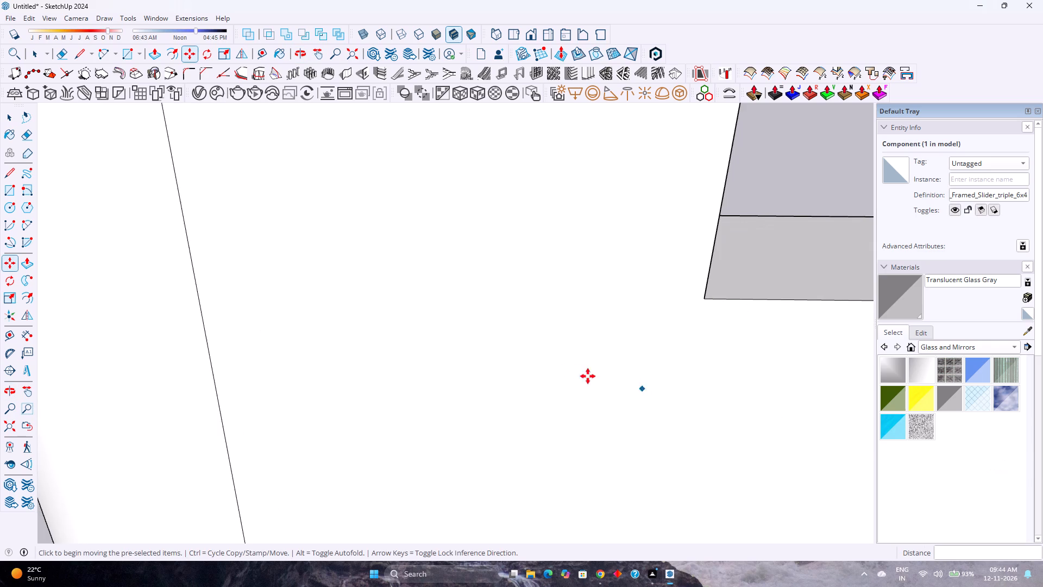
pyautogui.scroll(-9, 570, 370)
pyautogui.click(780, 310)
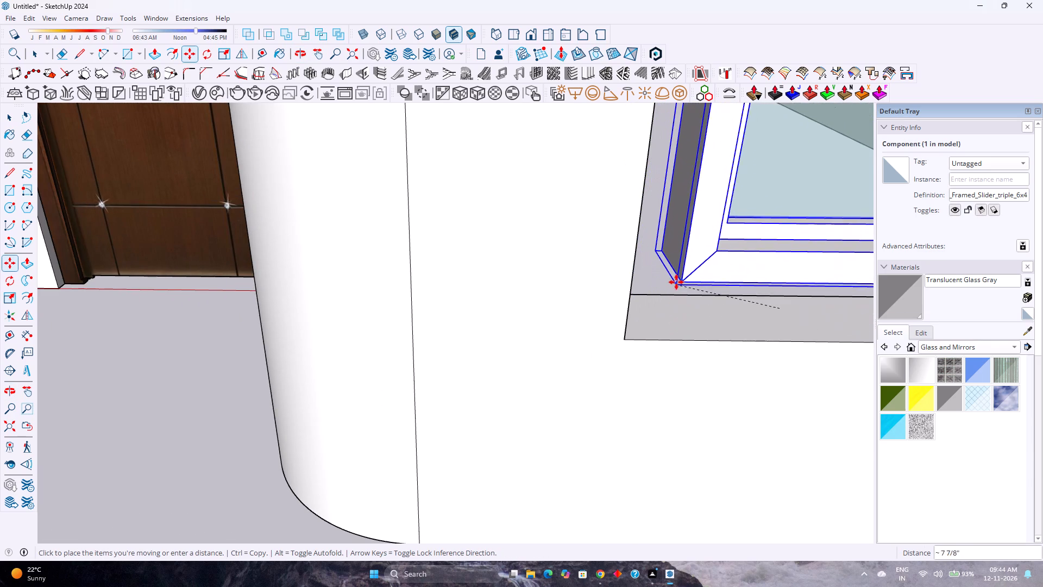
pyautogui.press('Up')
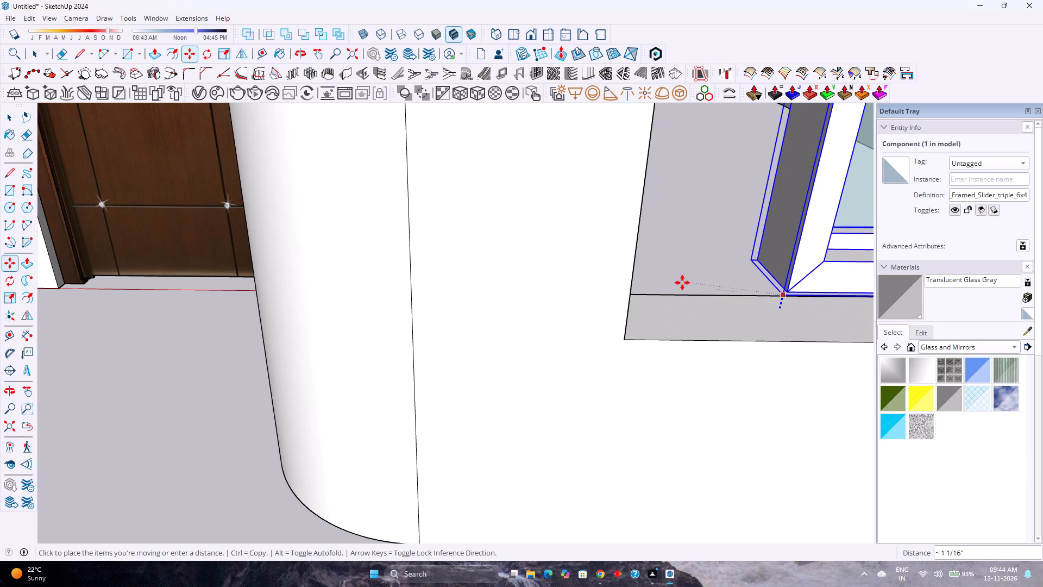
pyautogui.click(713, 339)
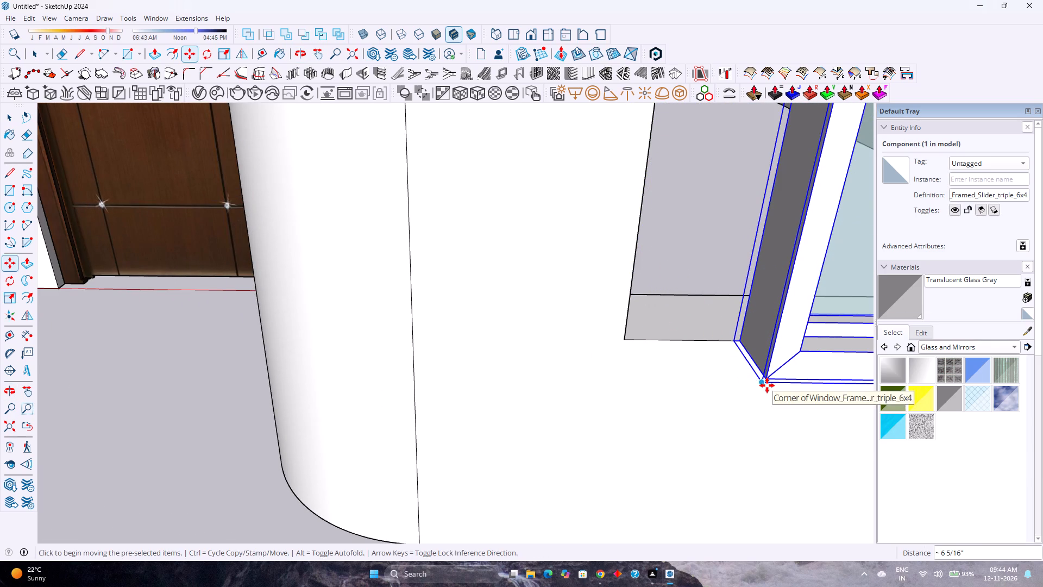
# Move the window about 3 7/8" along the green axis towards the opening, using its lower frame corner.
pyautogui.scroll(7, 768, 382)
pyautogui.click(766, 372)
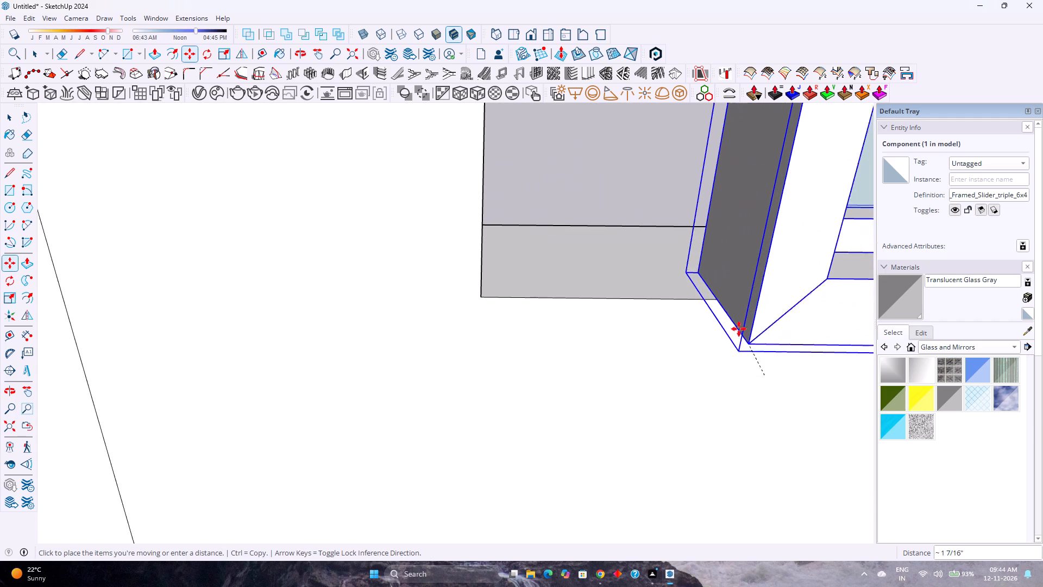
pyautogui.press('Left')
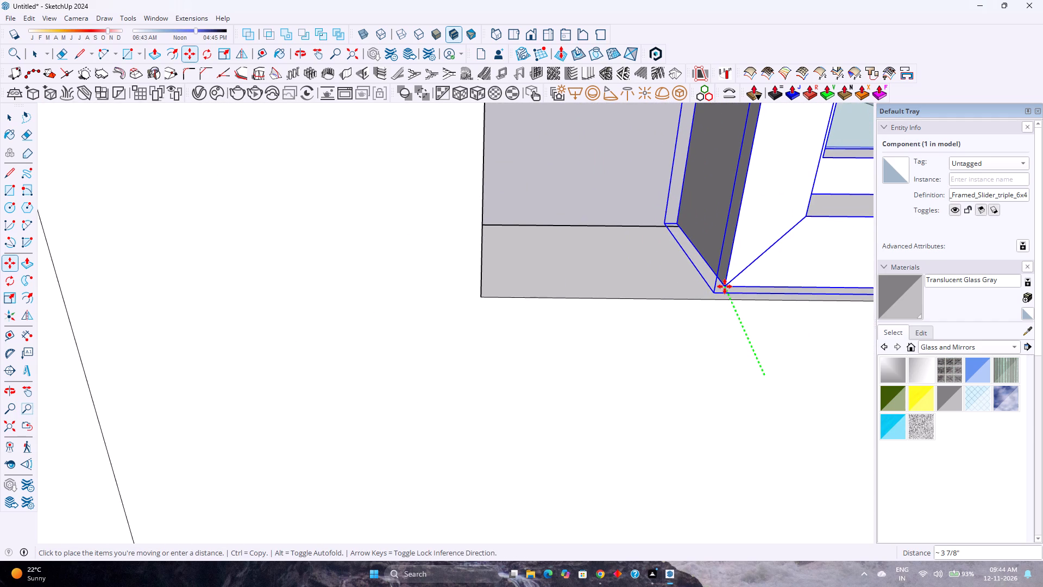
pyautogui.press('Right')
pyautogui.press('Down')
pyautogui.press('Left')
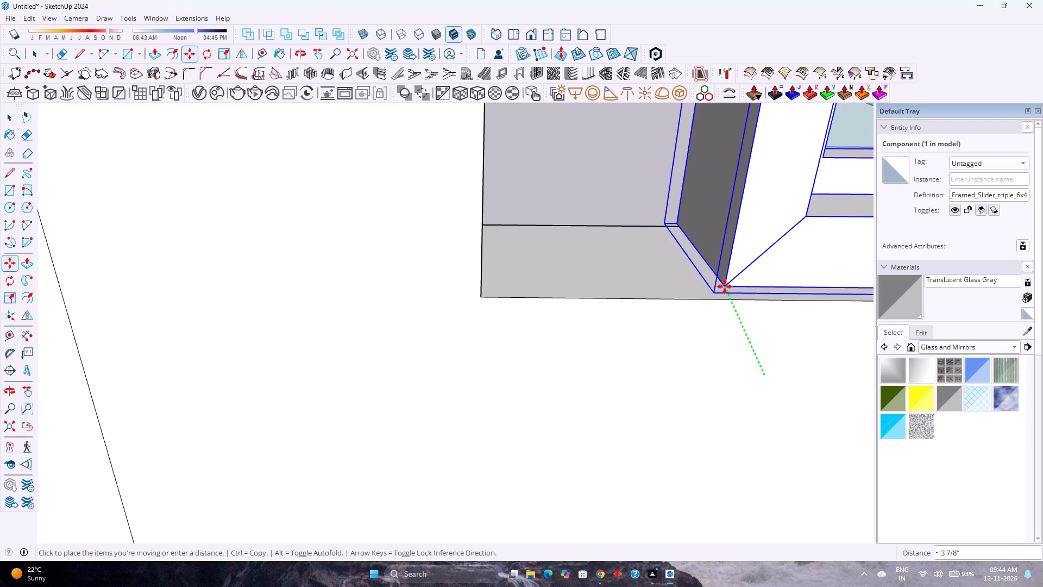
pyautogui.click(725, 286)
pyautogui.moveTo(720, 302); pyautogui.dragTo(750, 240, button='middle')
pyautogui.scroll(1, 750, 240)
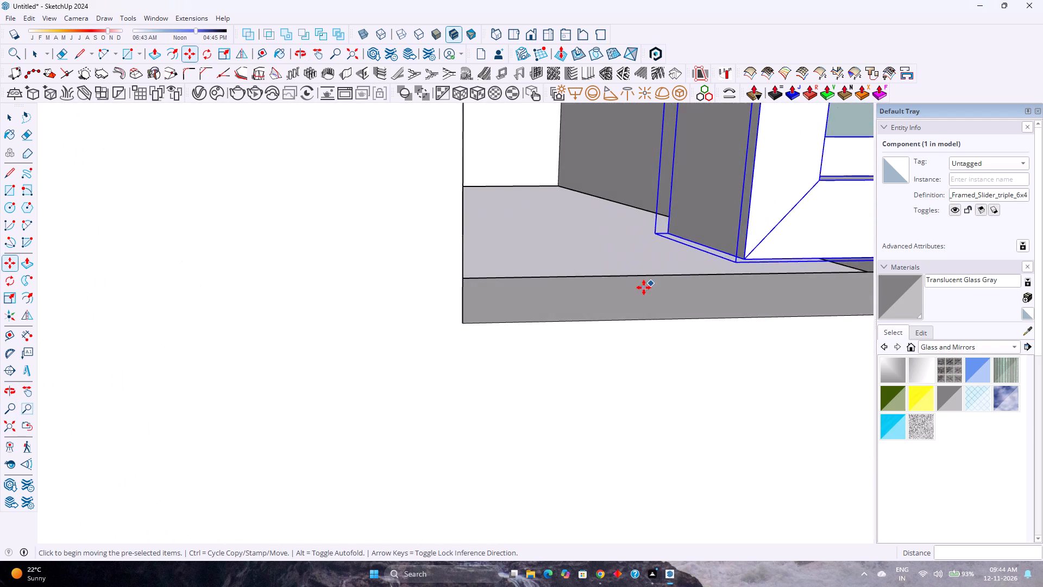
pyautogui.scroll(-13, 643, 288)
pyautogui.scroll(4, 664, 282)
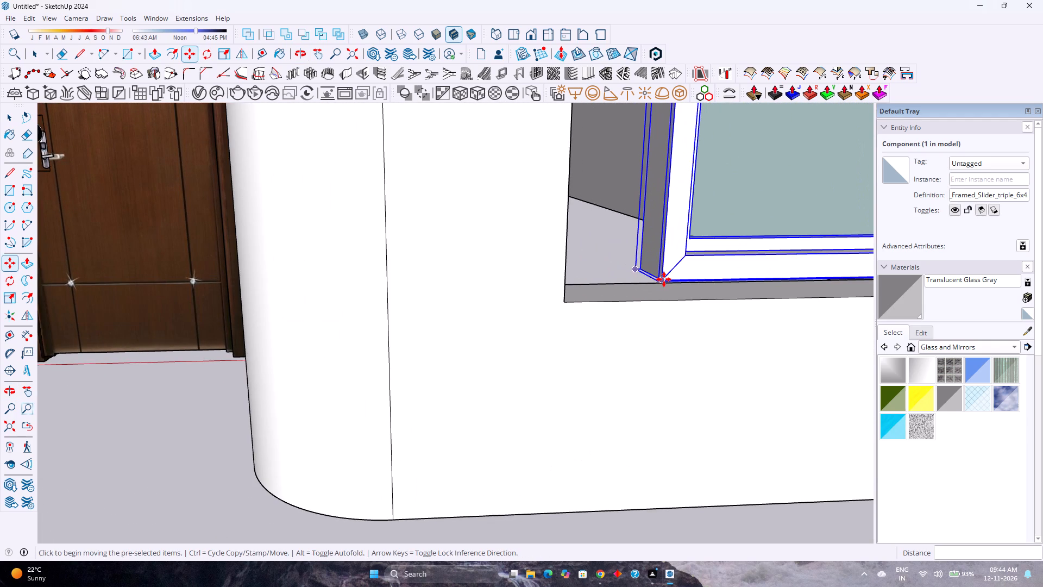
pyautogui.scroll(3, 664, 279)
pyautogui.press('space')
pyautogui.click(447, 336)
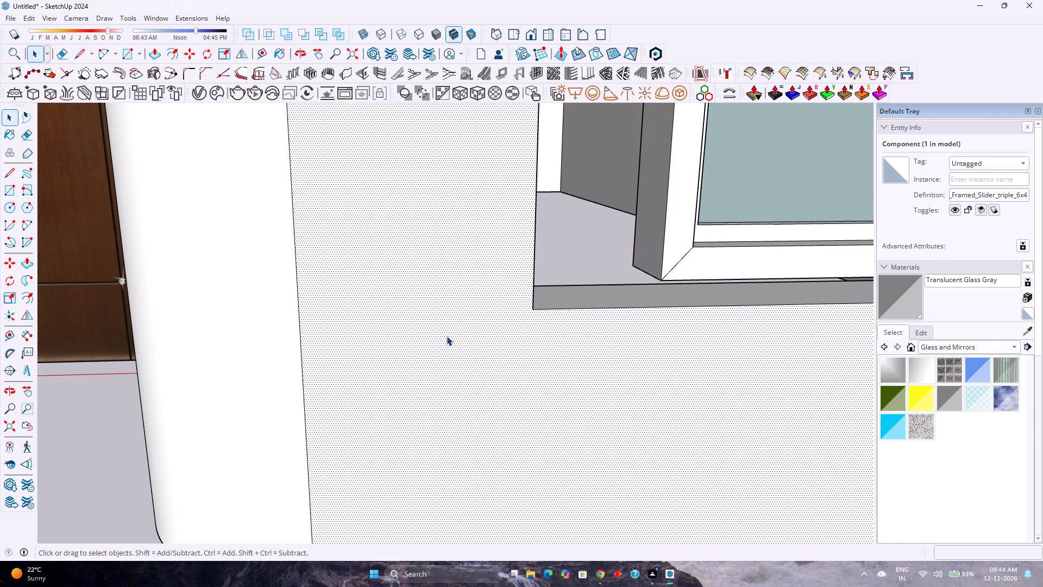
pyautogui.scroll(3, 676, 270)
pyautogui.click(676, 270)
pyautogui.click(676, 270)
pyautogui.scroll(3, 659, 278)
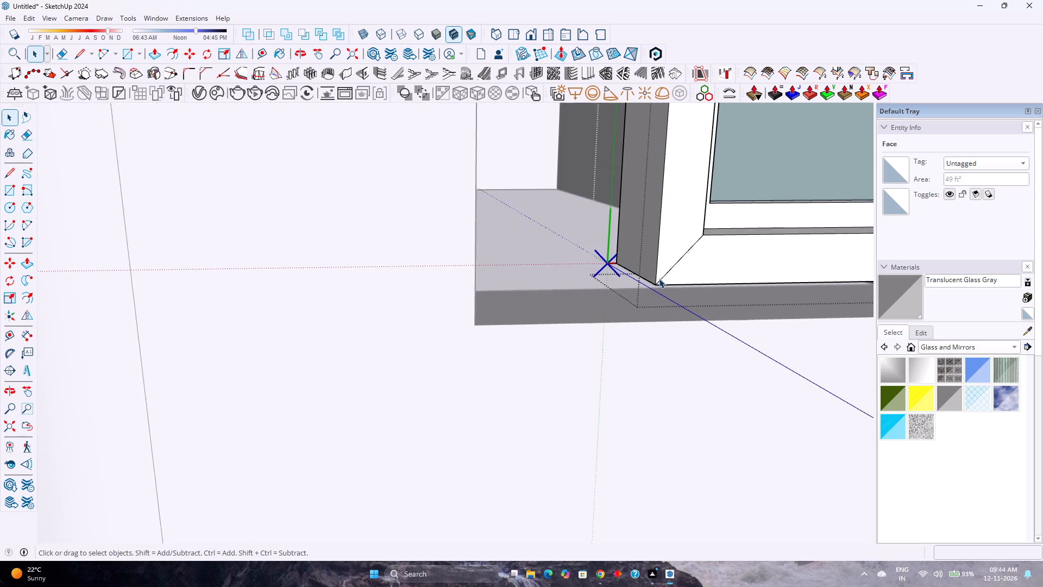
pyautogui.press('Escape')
# Cut the triple-pane window and paste it at the outer lower corner of the large wall opening.
pyautogui.click(659, 278)
pyautogui.hotkey('ctrl', 'x')
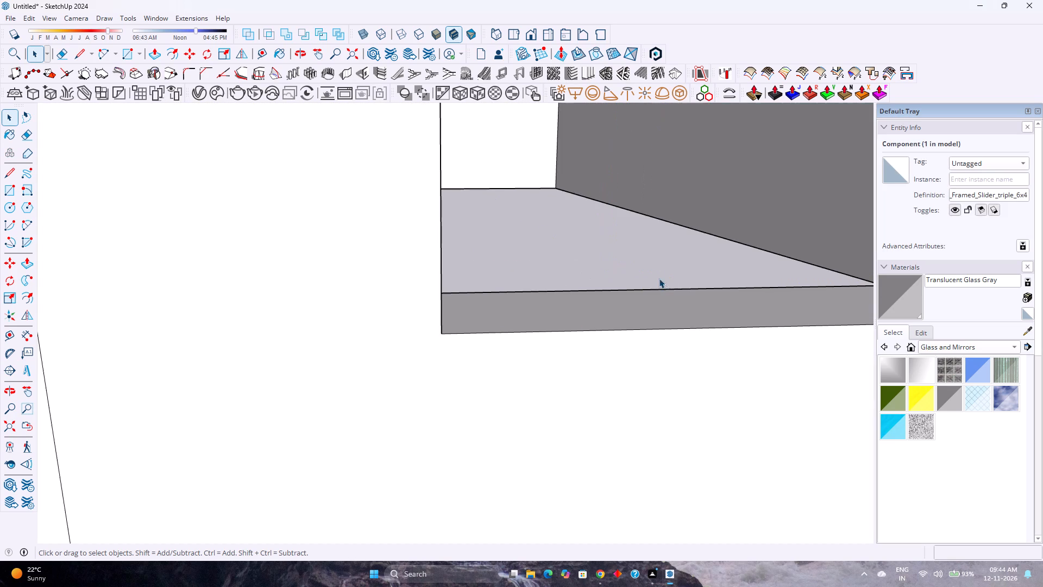
pyautogui.click(560, 330)
pyautogui.scroll(1, 535, 330)
pyautogui.moveTo(531, 331); pyautogui.dragTo(344, 367, button='middle')
pyautogui.scroll(-1, 344, 367)
pyautogui.click(445, 279)
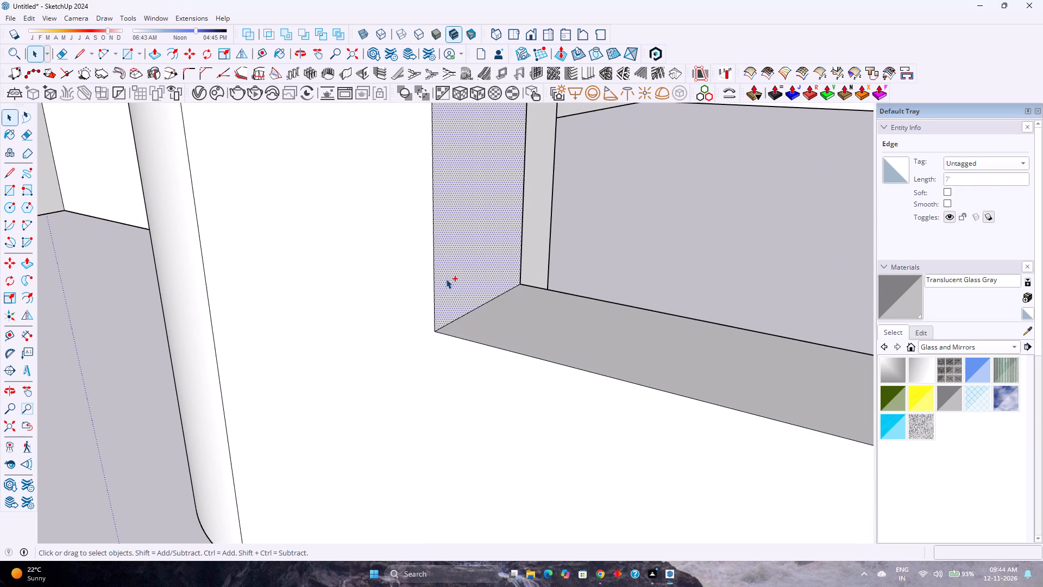
pyautogui.hotkey('ctrl', 'v')
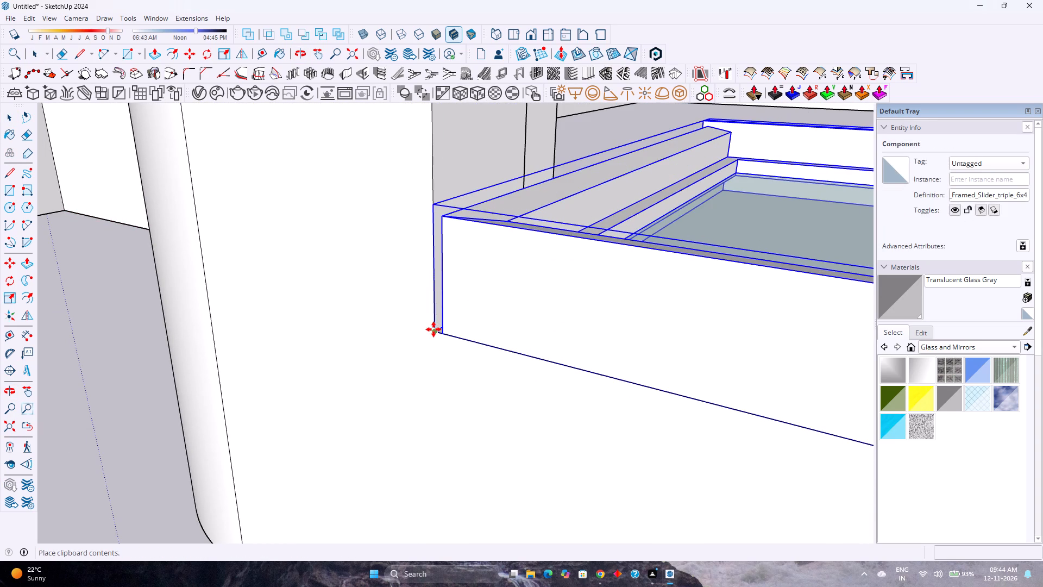
pyautogui.click(433, 329)
# Move the window about 1/2" by its lower frame corner onto the lower corner of the wall opening.
pyautogui.moveTo(470, 282); pyautogui.dragTo(498, 361, button='middle')
pyautogui.scroll(7, 431, 322)
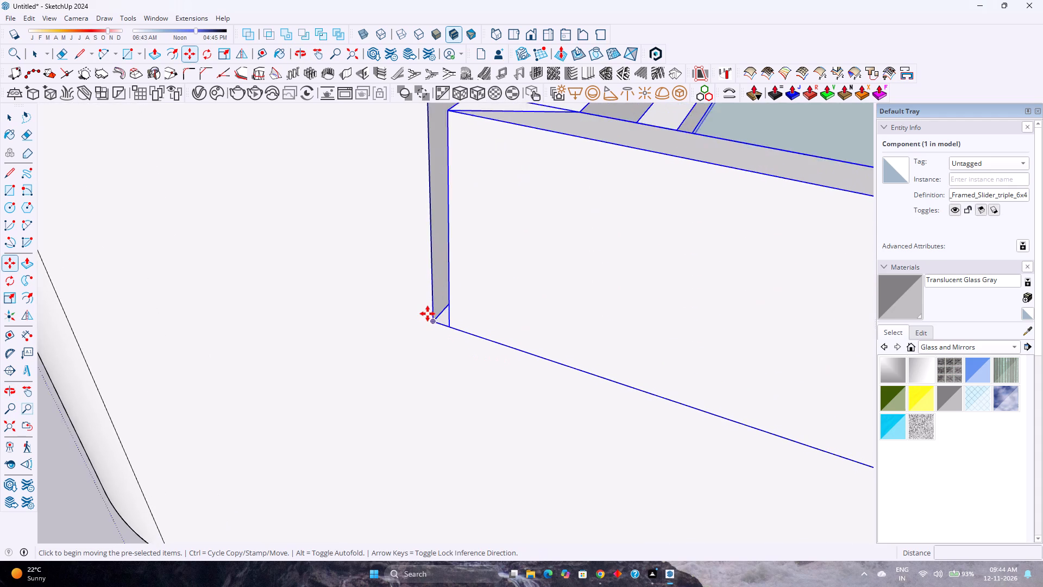
pyautogui.scroll(2, 428, 314)
pyautogui.click(457, 331)
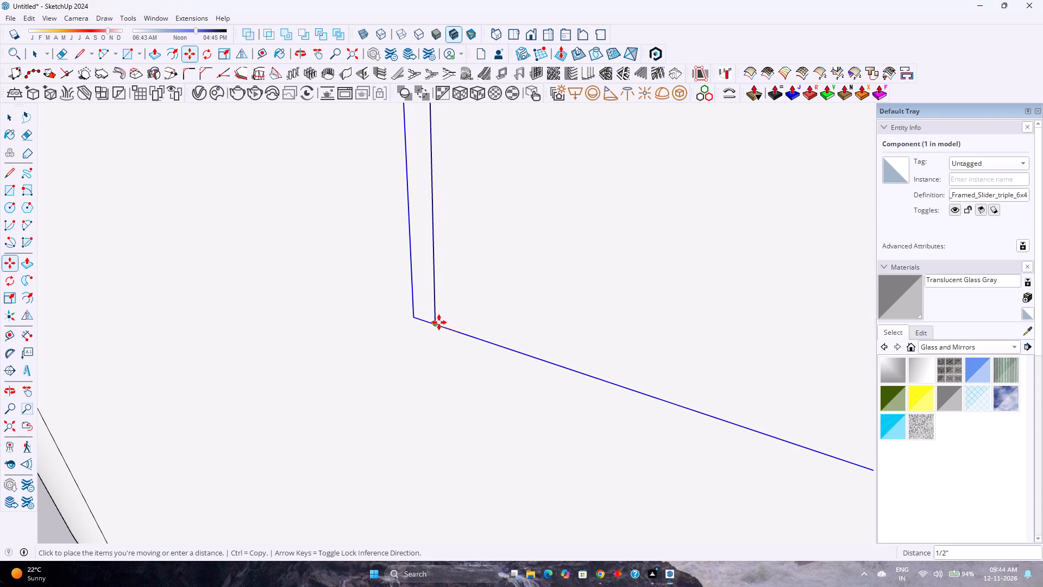
pyautogui.click(436, 321)
# Rotate the flat-lying window 90 degrees about the red axis from its lower front corner so it stands upright.
pyautogui.scroll(-9, 497, 298)
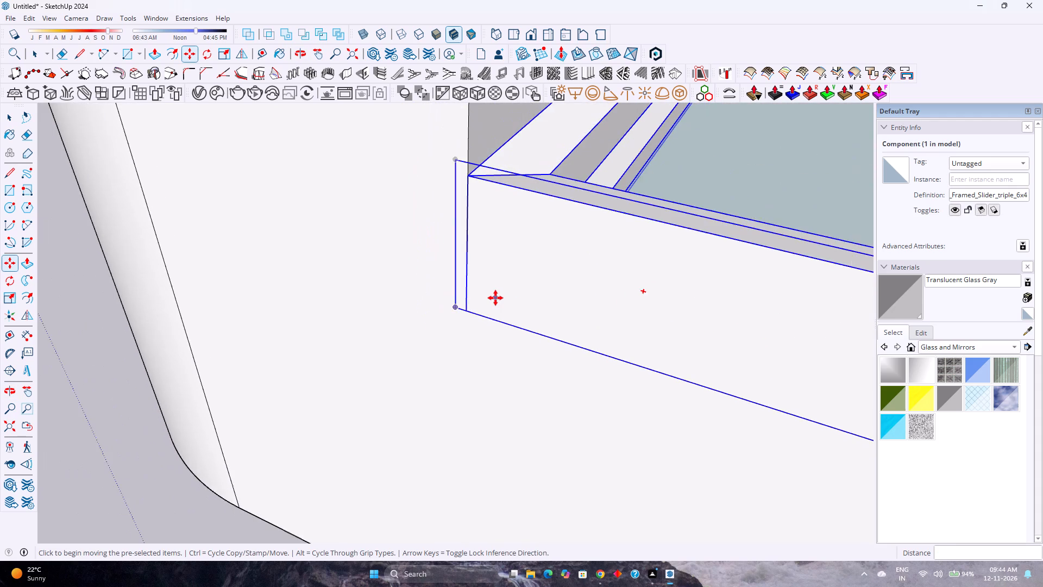
pyautogui.scroll(-18, 495, 298)
pyautogui.keyDown('shift'); pyautogui.moveTo(578, 319); pyautogui.dragTo(244, 296, button='middle'); pyautogui.keyUp('shift')
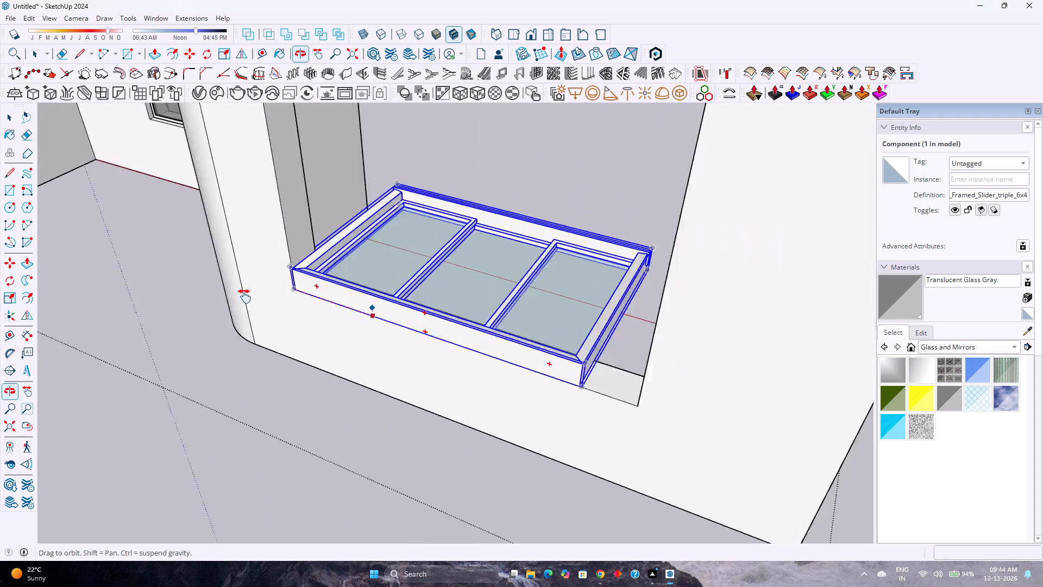
pyautogui.keyDown('shift'); pyautogui.moveTo(244, 296); pyautogui.dragTo(229, 295, button='middle'); pyautogui.keyUp('shift')
pyautogui.scroll(-3, 241, 291)
pyautogui.keyDown('shift'); pyautogui.moveTo(244, 291); pyautogui.dragTo(344, 351, button='middle'); pyautogui.keyUp('shift')
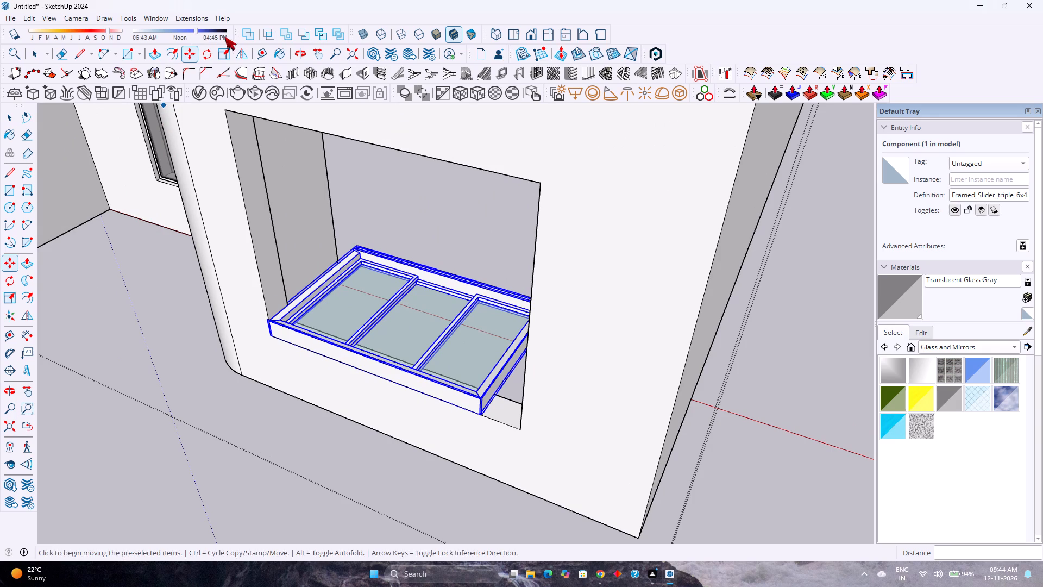
pyautogui.click(201, 60)
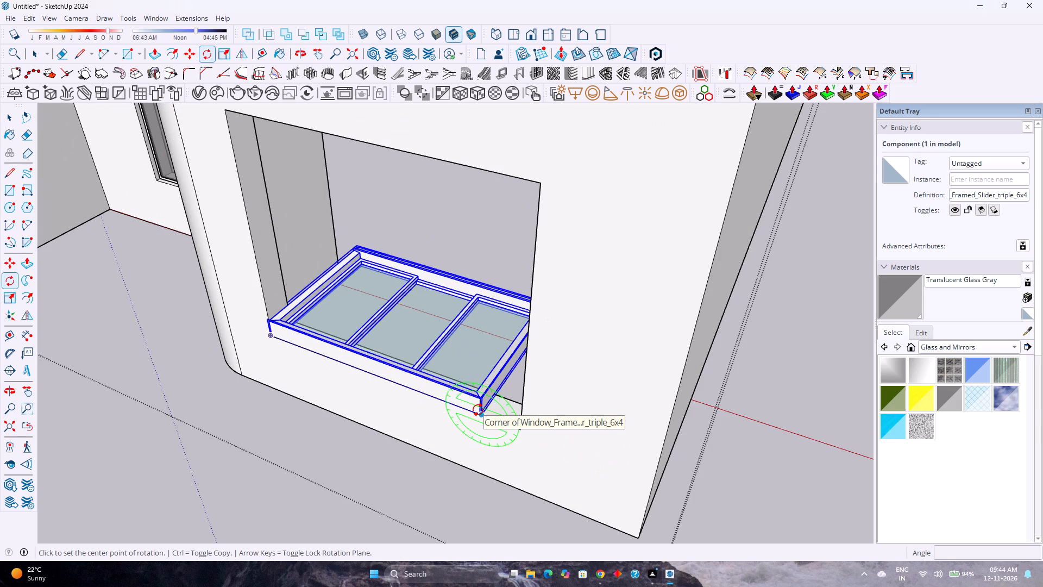
pyautogui.press('Right')
pyautogui.scroll(3, 487, 408)
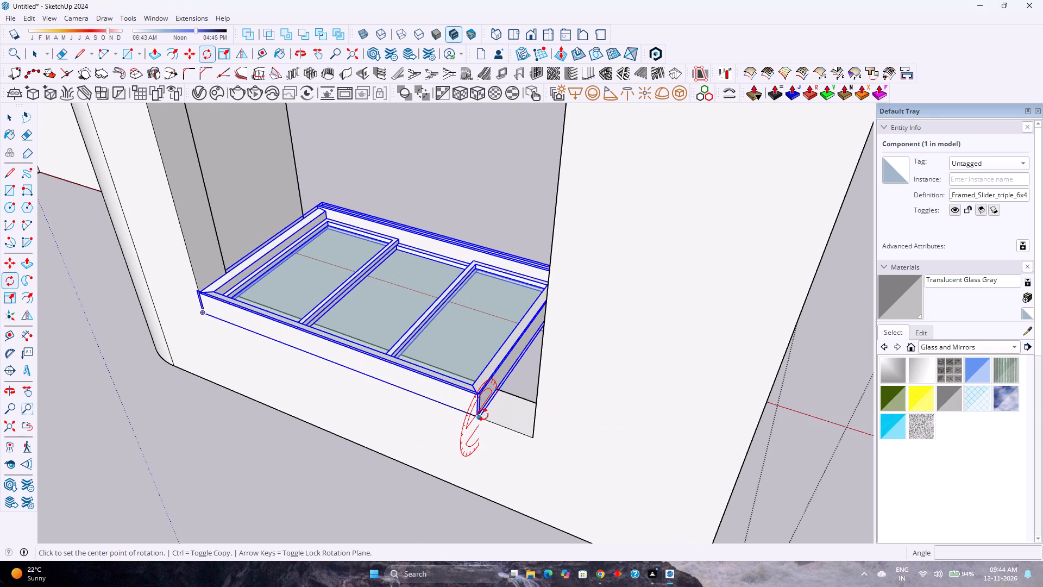
pyautogui.click(480, 415)
pyautogui.scroll(5, 535, 326)
pyautogui.moveTo(512, 340); pyautogui.dragTo(538, 347, button='middle')
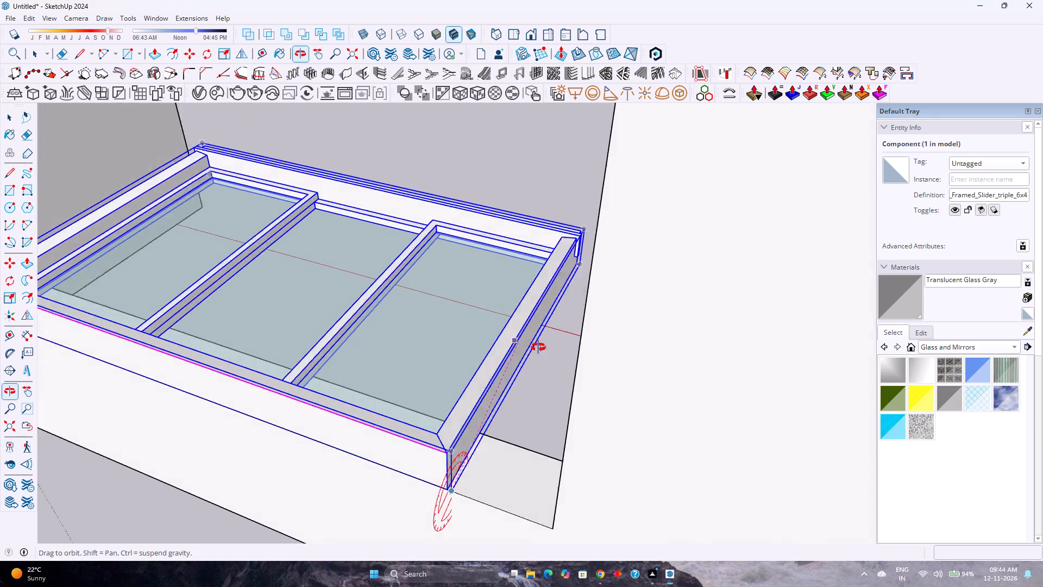
pyautogui.moveTo(538, 347); pyautogui.dragTo(566, 351, button='middle')
pyautogui.click(558, 251)
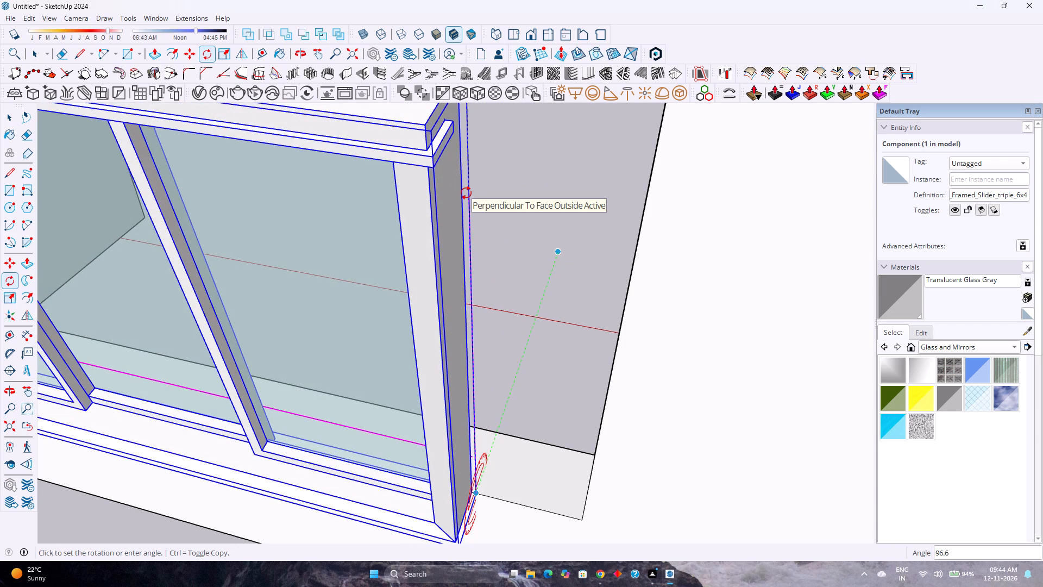
pyautogui.write('90')
pyautogui.press('Return')
# Move the upright window 8" along the green axis into the wall opening, using its lower frame corner.
pyautogui.scroll(-15, 455, 261)
pyautogui.keyDown('shift'); pyautogui.moveTo(330, 292); pyautogui.dragTo(457, 312, button='middle'); pyautogui.keyUp('shift')
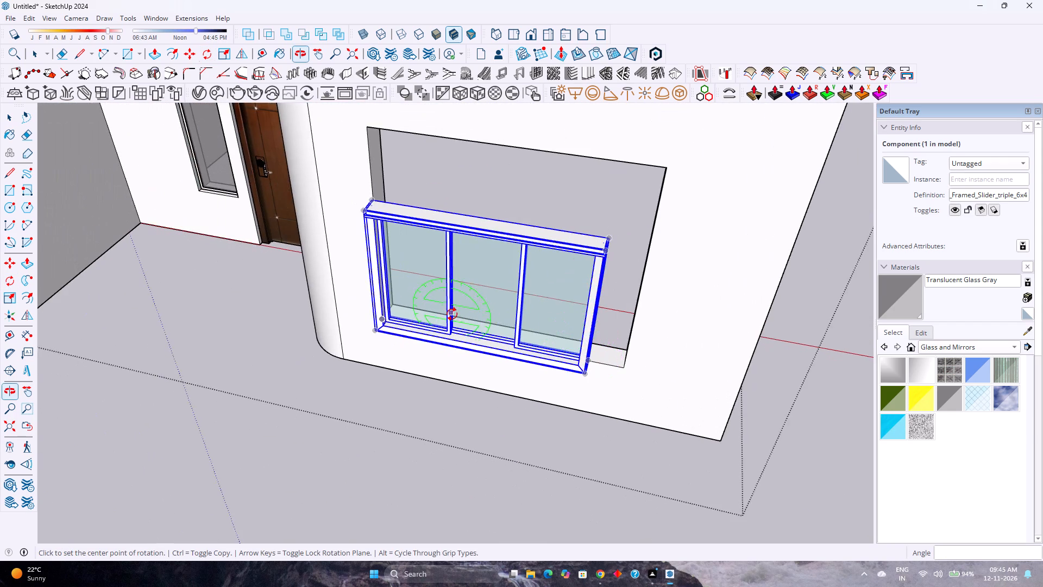
pyautogui.scroll(5, 452, 314)
pyautogui.scroll(4, 311, 366)
pyautogui.press('m')
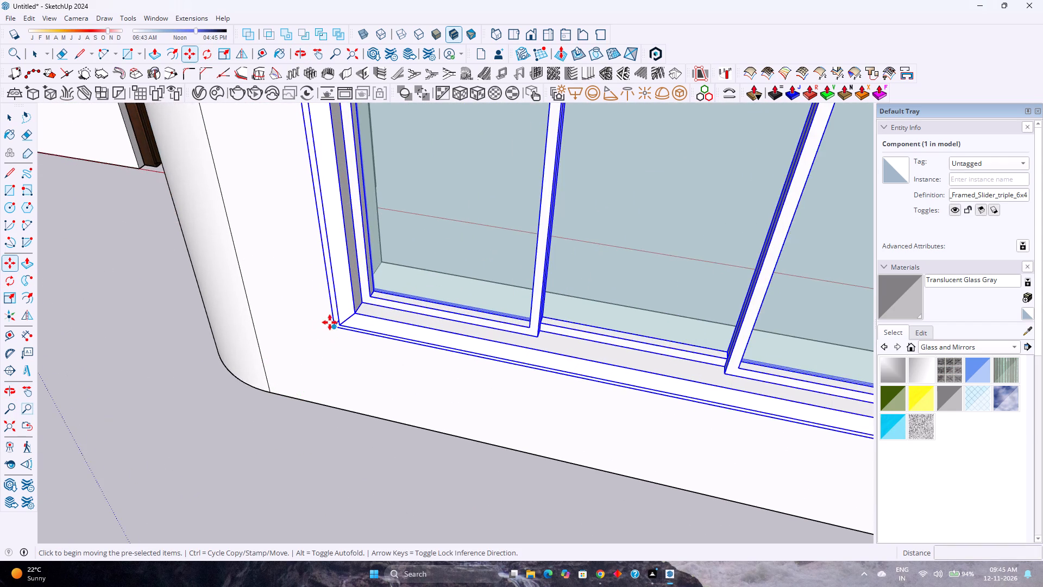
pyautogui.scroll(16, 330, 322)
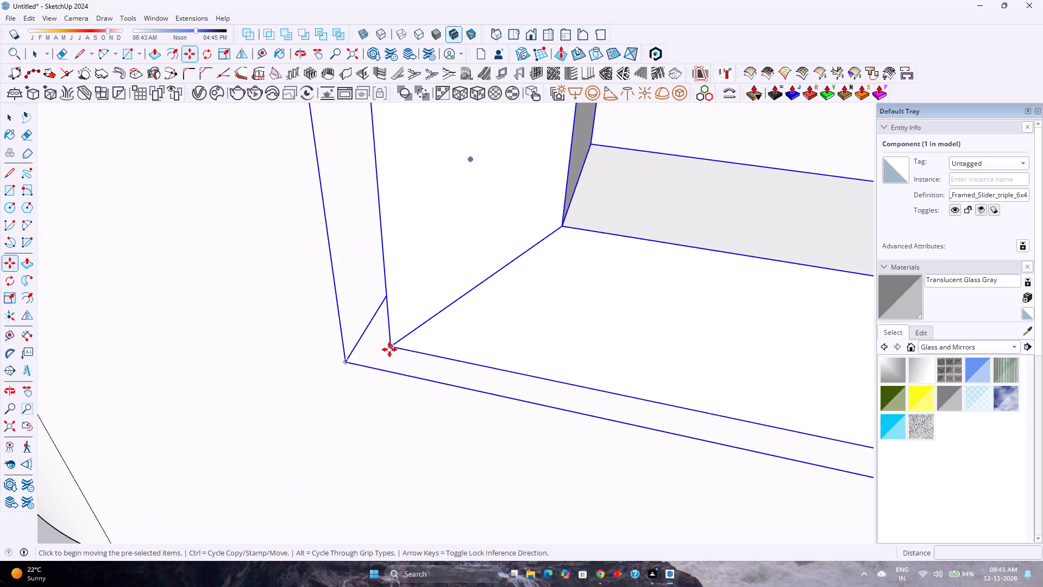
pyautogui.click(389, 349)
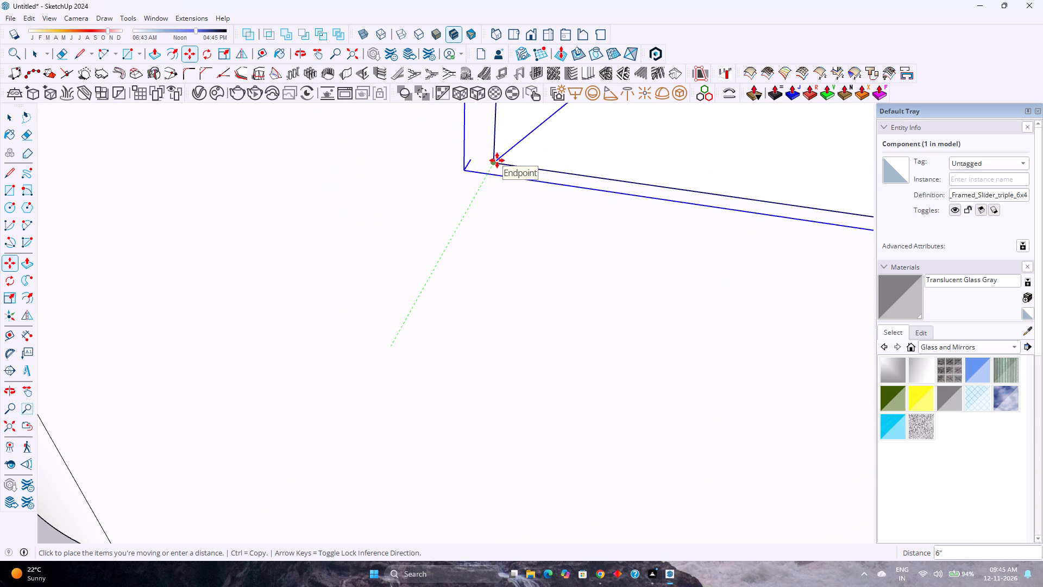
pyautogui.press('8')
pyautogui.press('Return')
# Paint the window component with the Metal Seamed material from the Metal collection.
pyautogui.scroll(-2, 488, 201)
pyautogui.scroll(-1, 479, 256)
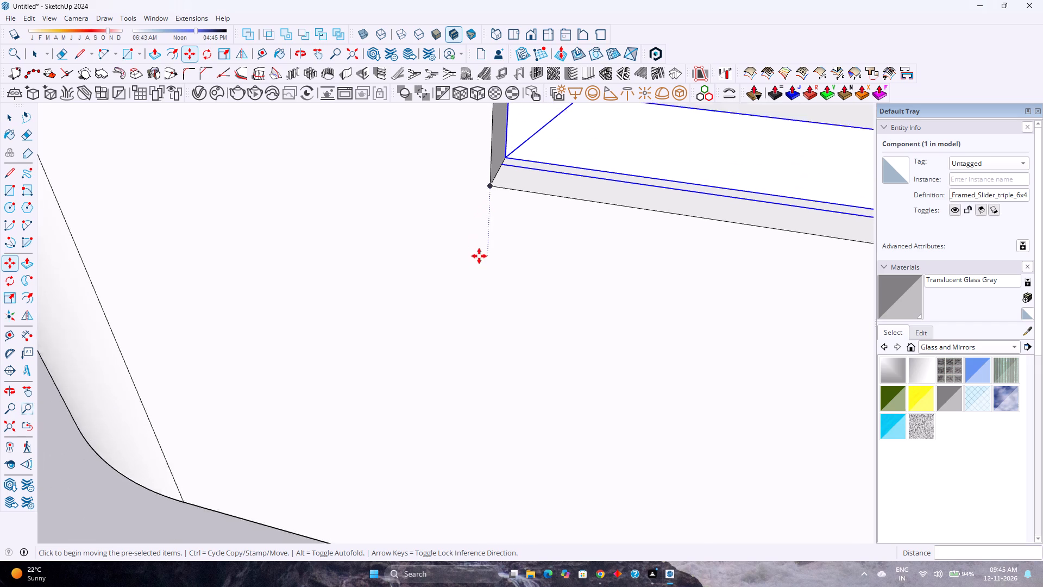
pyautogui.scroll(-11, 479, 256)
pyautogui.scroll(1, 495, 257)
pyautogui.scroll(-4, 516, 240)
pyautogui.keyDown('shift'); pyautogui.moveTo(517, 231); pyautogui.dragTo(356, 336, button='middle'); pyautogui.keyUp('shift')
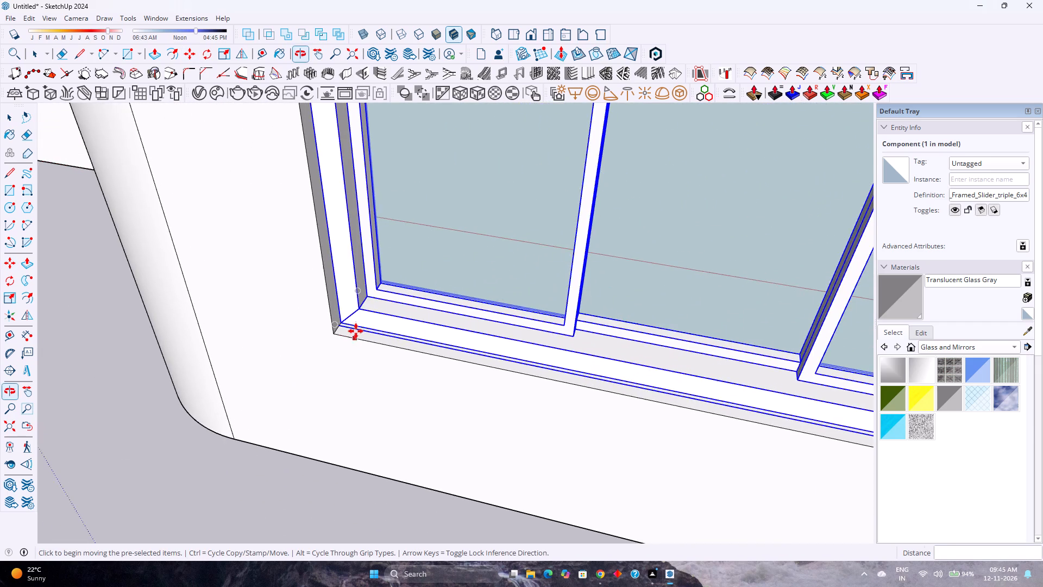
pyautogui.scroll(-13, 356, 326)
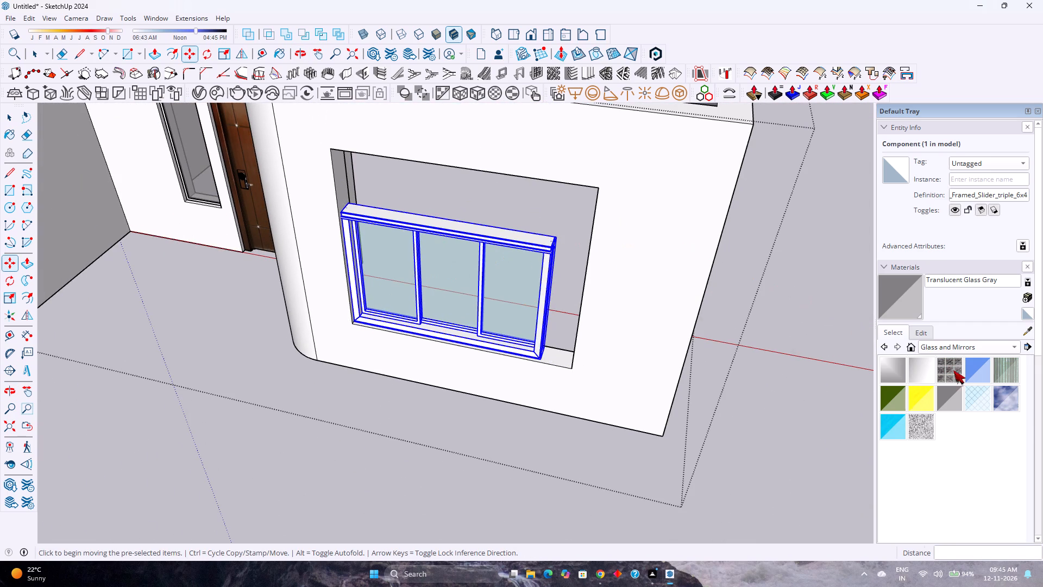
pyautogui.click(925, 333)
pyautogui.click(895, 329)
pyautogui.click(927, 344)
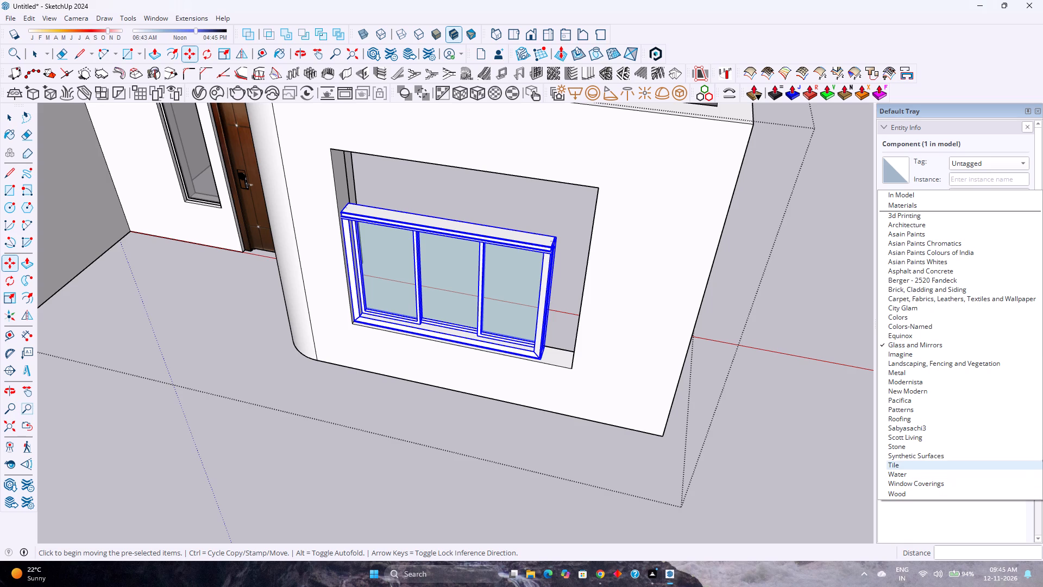
pyautogui.click(913, 447)
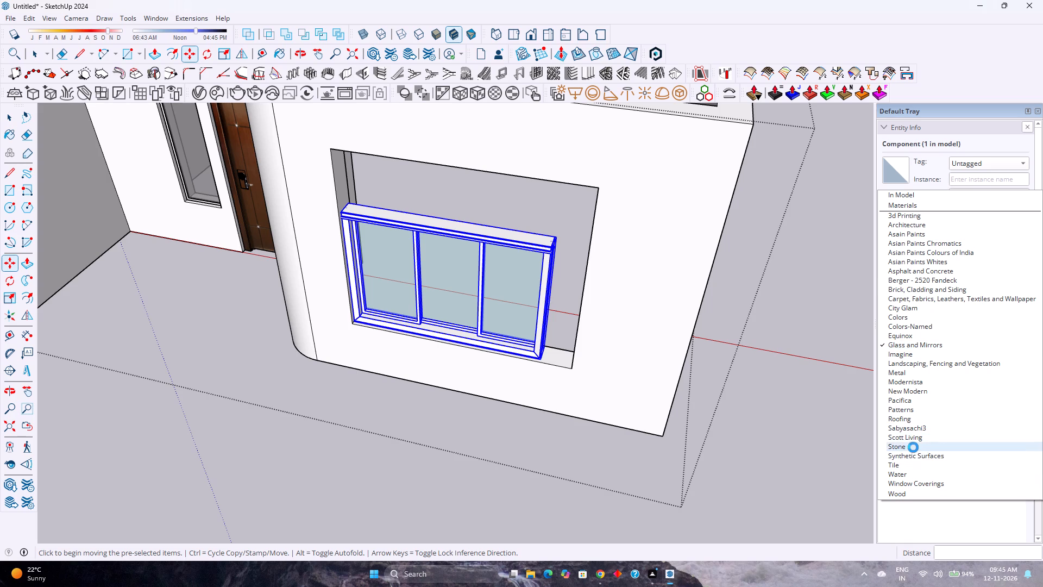
pyautogui.click(951, 346)
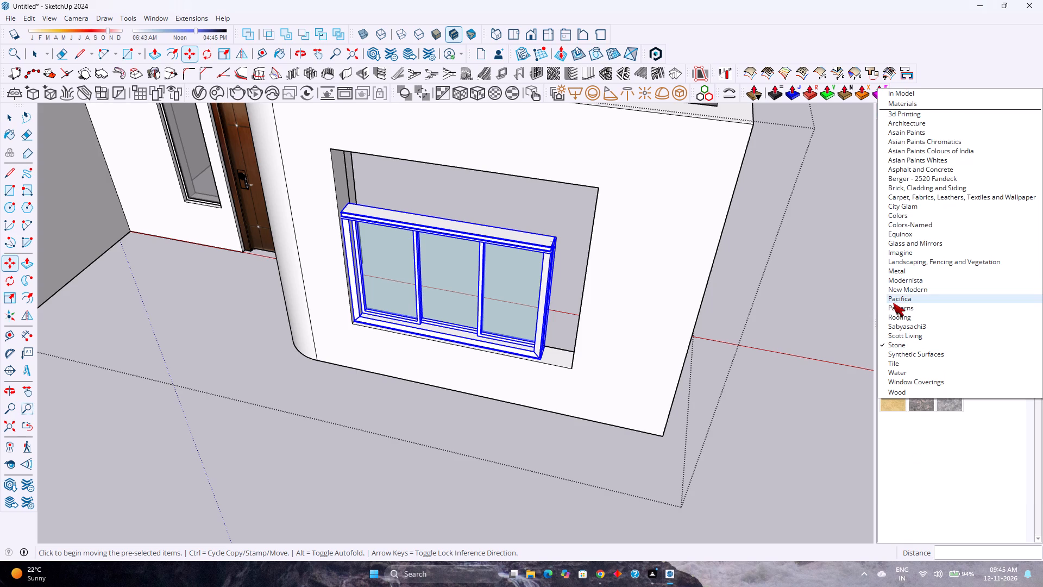
pyautogui.click(907, 274)
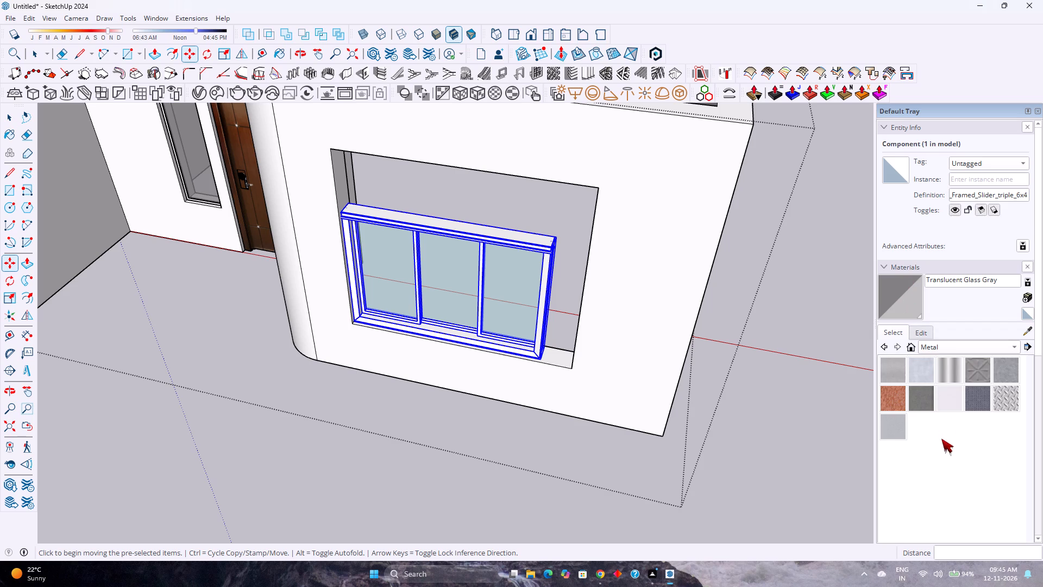
pyautogui.click(923, 404)
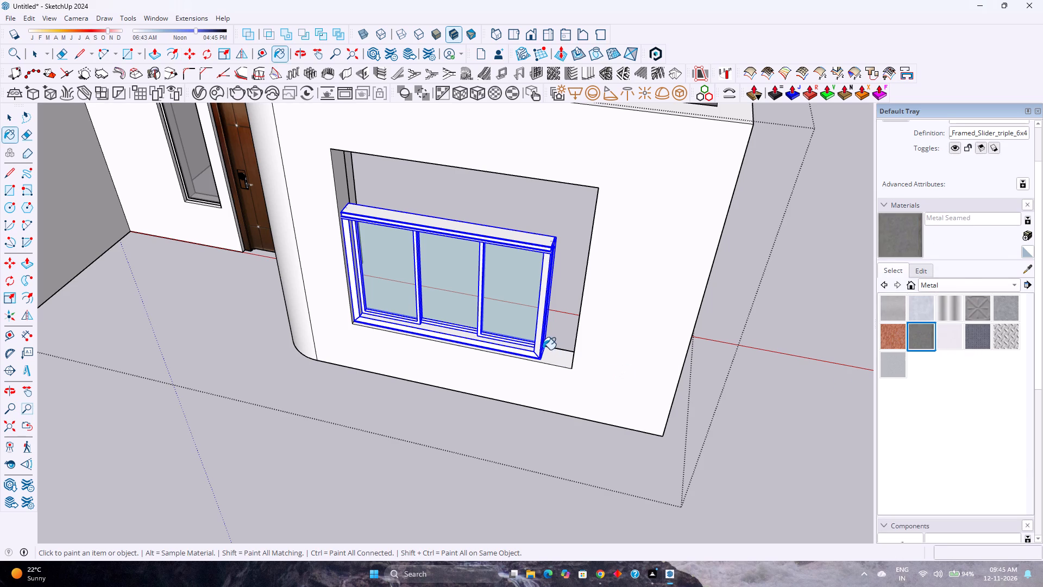
pyautogui.click(541, 347)
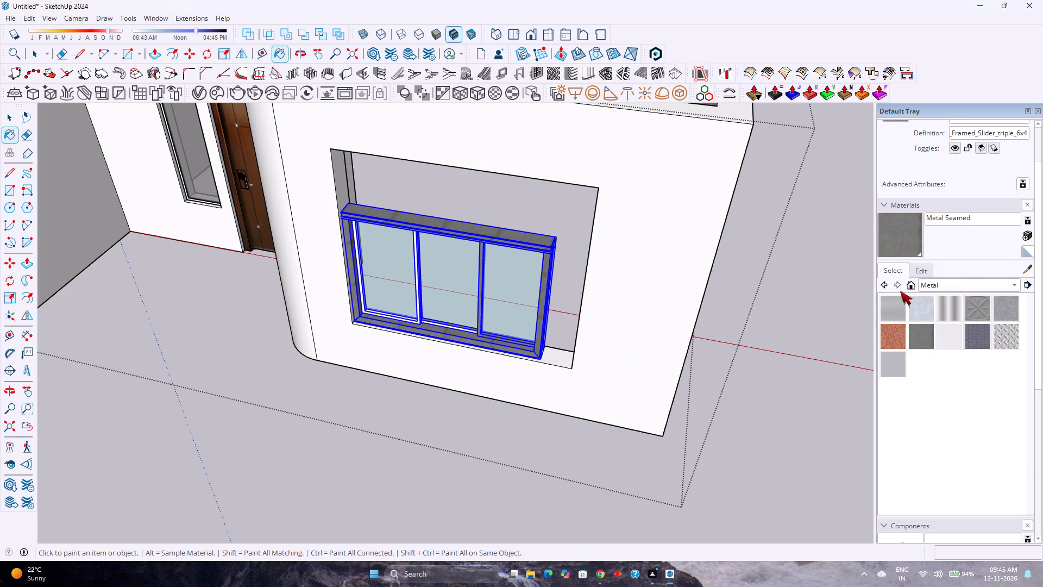
# Darken the Metal Seamed material's colour to lightness 27 and saturation 0.
pyautogui.click(918, 267)
pyautogui.moveTo(932, 367); pyautogui.dragTo(917, 370)
pyautogui.moveTo(895, 349); pyautogui.dragTo(883, 351)
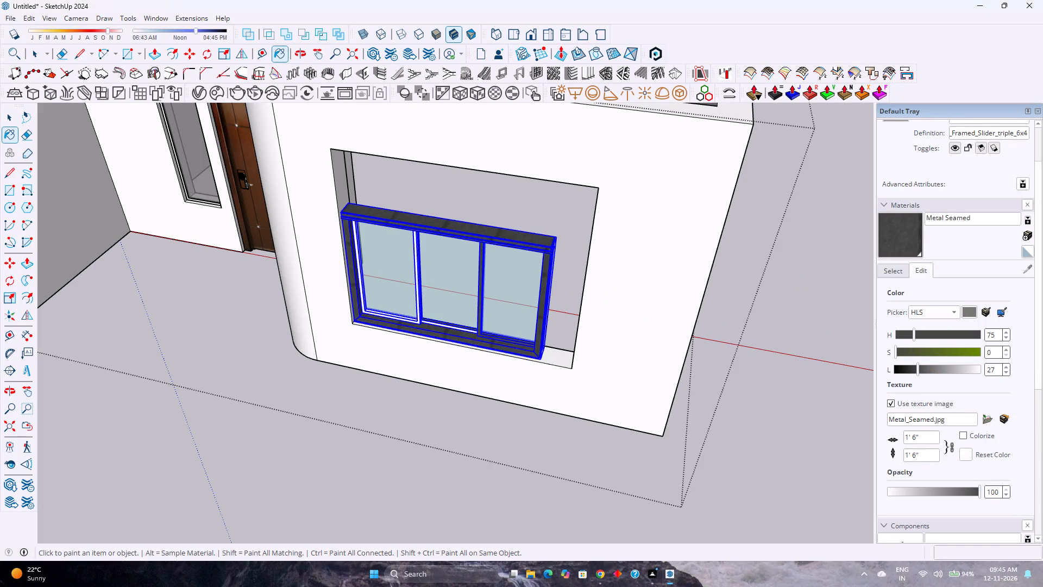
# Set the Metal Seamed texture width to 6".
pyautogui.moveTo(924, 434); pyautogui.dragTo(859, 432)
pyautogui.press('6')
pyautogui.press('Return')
# Set the Metal Seamed texture width to 1" and apply the material to the window frame again.
pyautogui.moveTo(916, 435); pyautogui.dragTo(888, 436)
pyautogui.press('1')
pyautogui.press('Return')
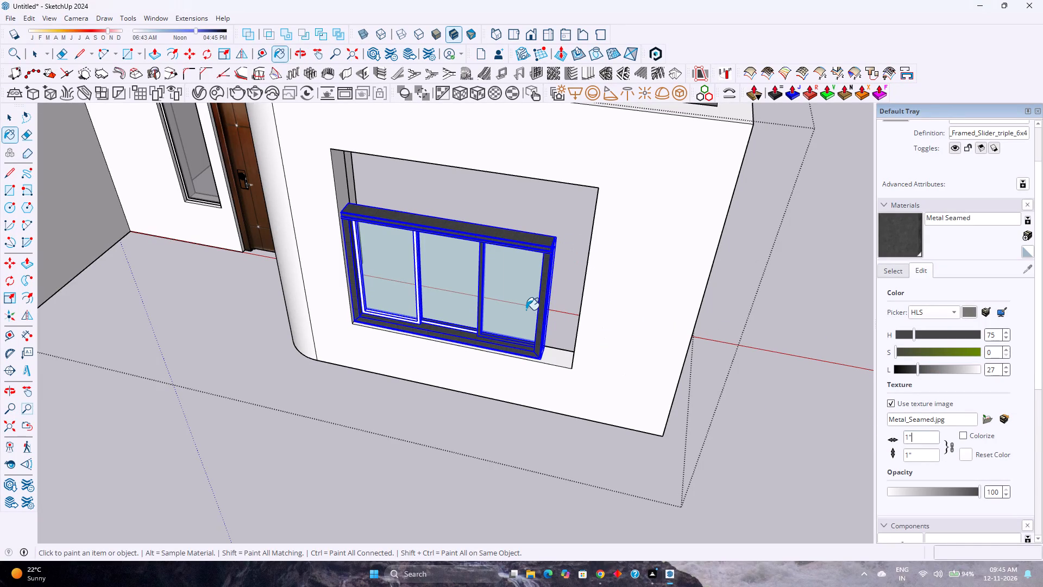
pyautogui.scroll(2, 528, 321)
pyautogui.scroll(13, 517, 365)
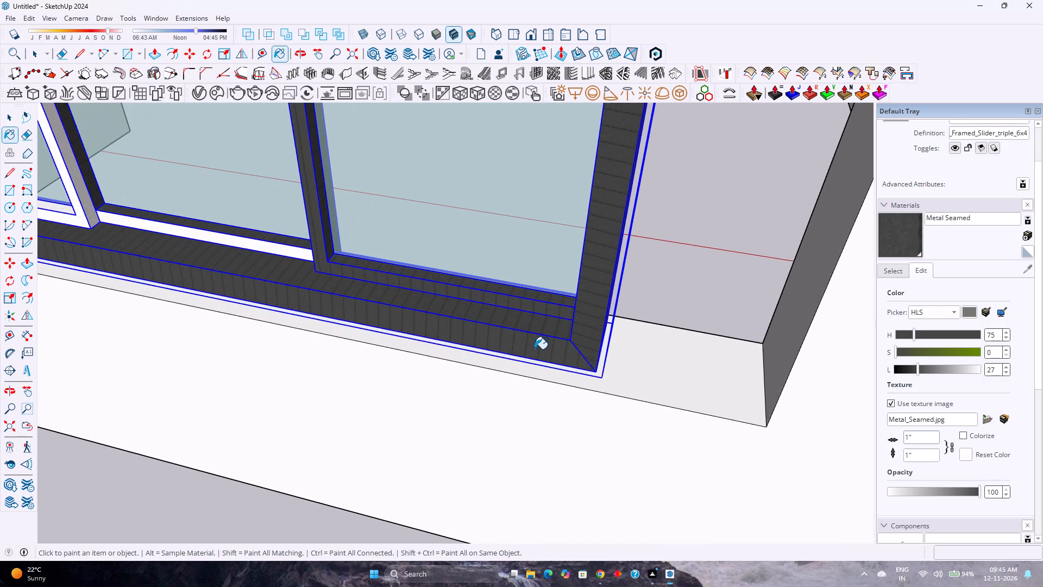
pyautogui.click(537, 348)
pyautogui.press('space')
# Open the window component and paint the white strip below the middle pane with the Metal Seamed material.
pyautogui.scroll(-4, 506, 322)
pyautogui.keyDown('shift'); pyautogui.moveTo(506, 321); pyautogui.dragTo(672, 457, button='middle'); pyautogui.keyUp('shift')
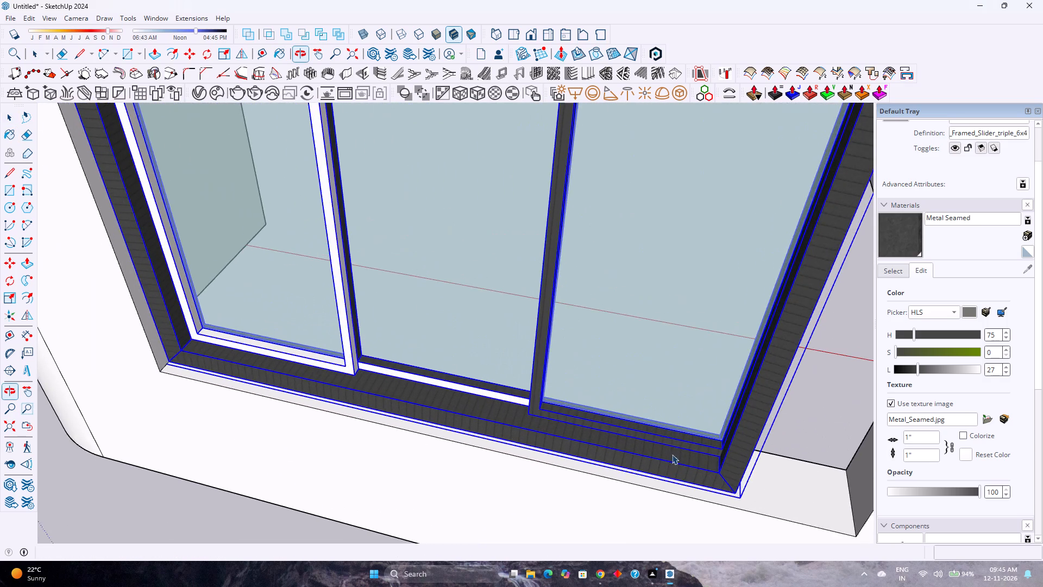
pyautogui.scroll(-6, 666, 448)
pyautogui.scroll(2, 497, 367)
pyautogui.doubleClick(482, 411)
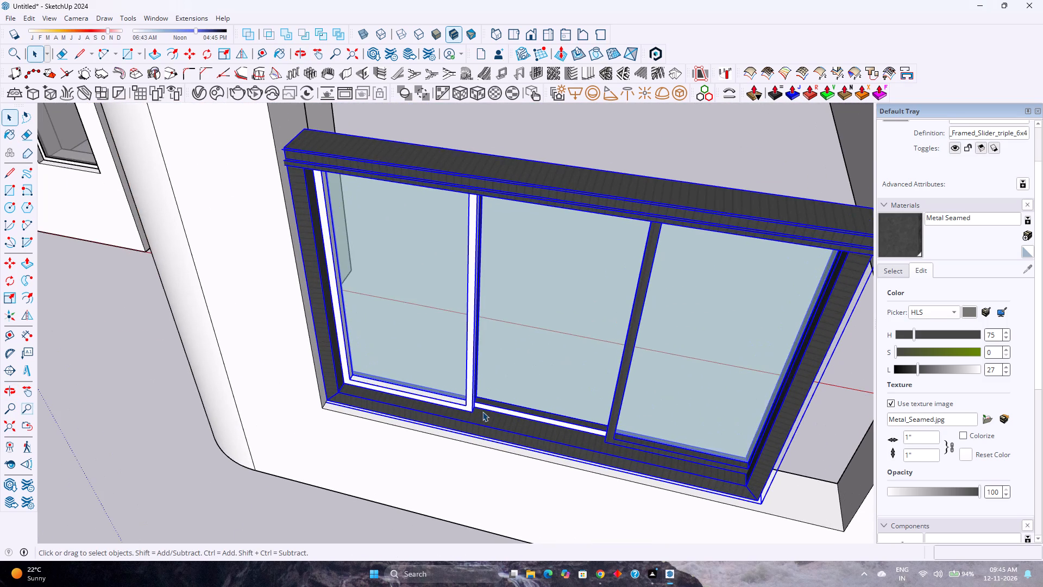
pyautogui.scroll(6, 479, 411)
pyautogui.click(480, 402)
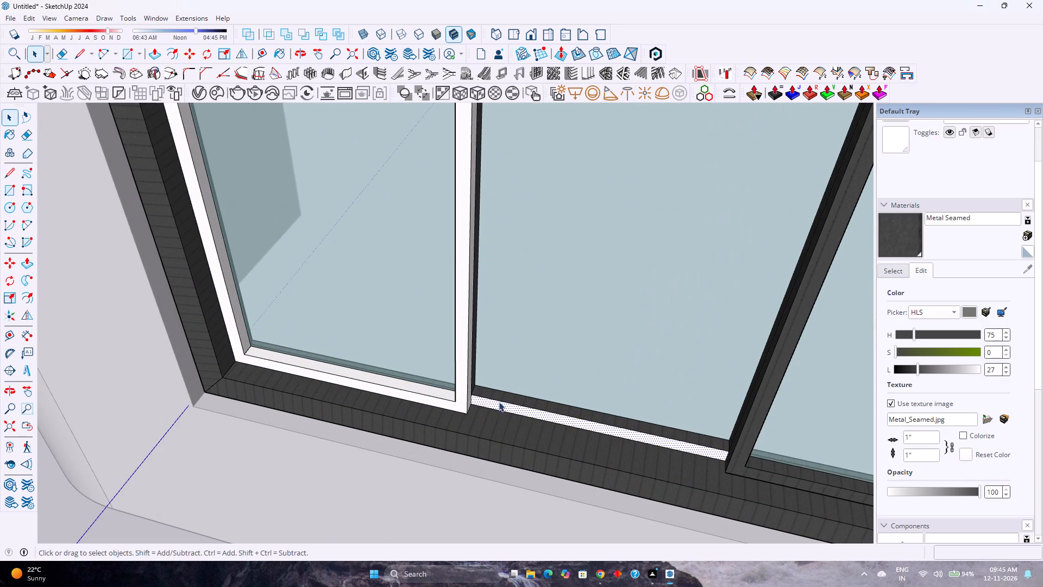
pyautogui.scroll(5, 529, 406)
pyautogui.moveTo(555, 415); pyautogui.dragTo(654, 411, button='middle')
pyautogui.middleClick(655, 411)
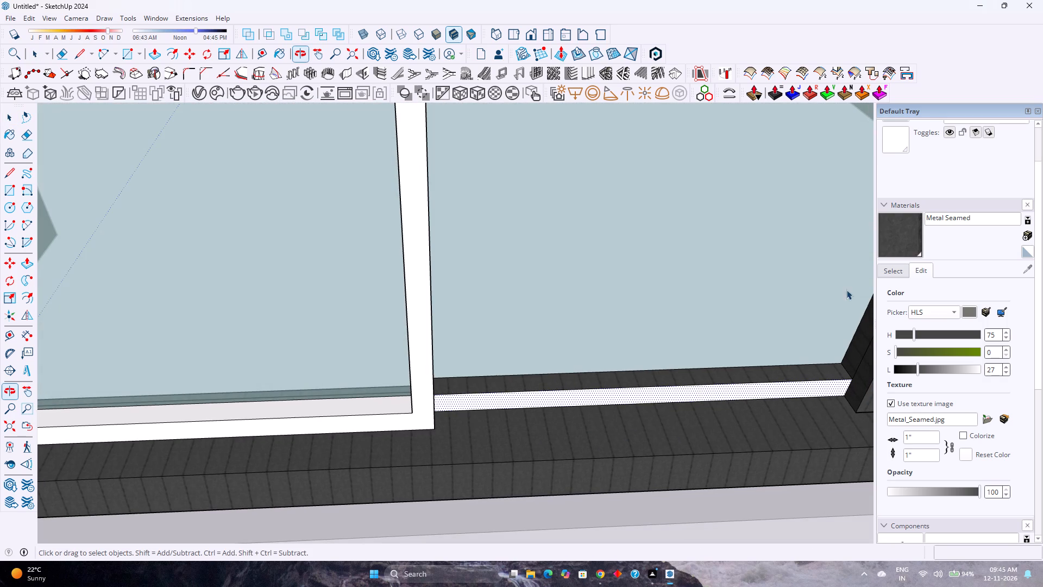
pyautogui.click(892, 251)
pyautogui.click(731, 392)
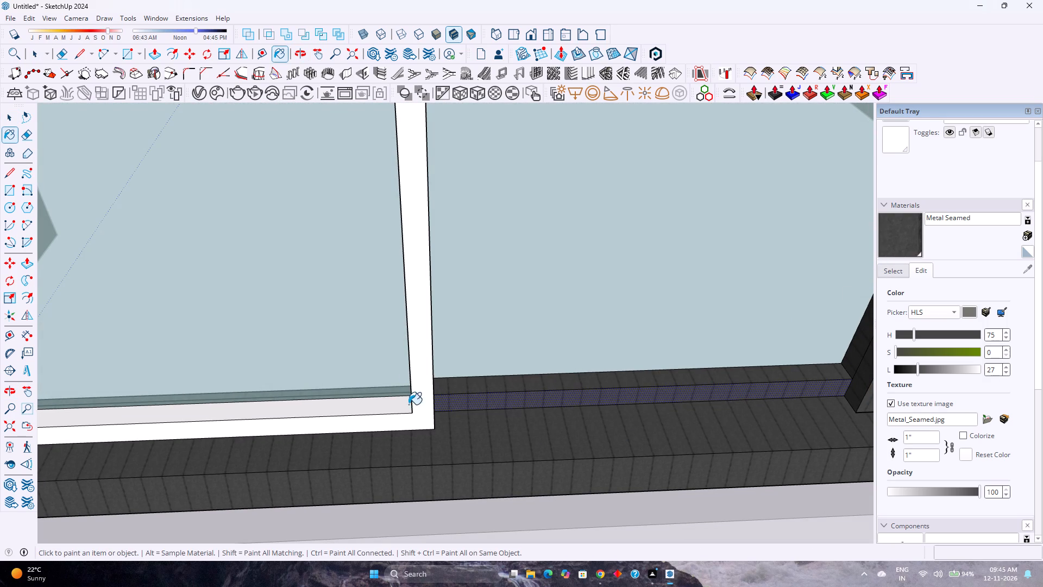
# Paint the white sash frame of the adjacent end pane, including its inner bottom face, with Metal Seamed.
pyautogui.click(413, 410)
pyautogui.scroll(5, 413, 410)
pyautogui.press('space')
pyautogui.click(414, 417)
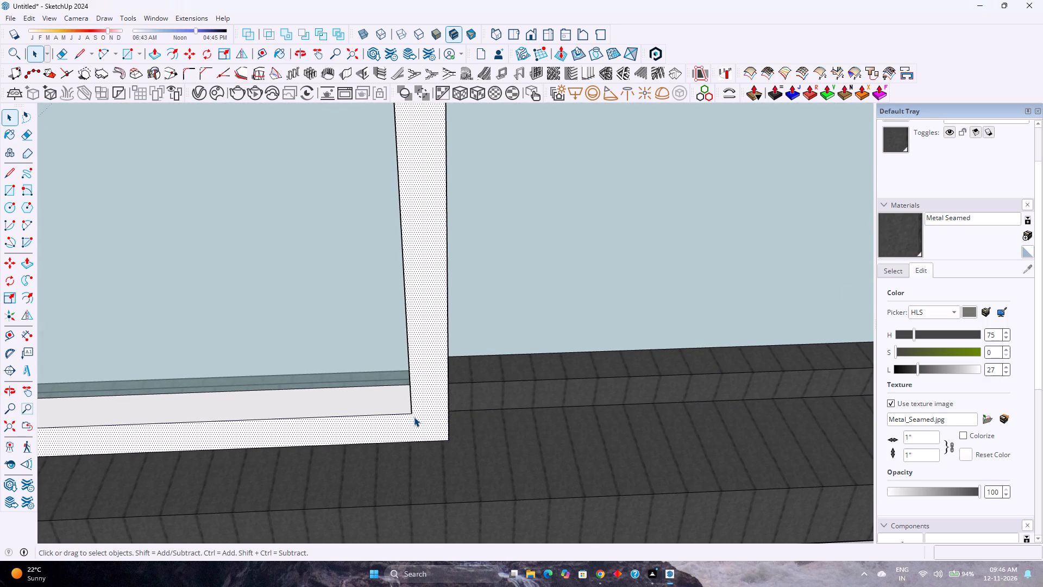
pyautogui.click(909, 247)
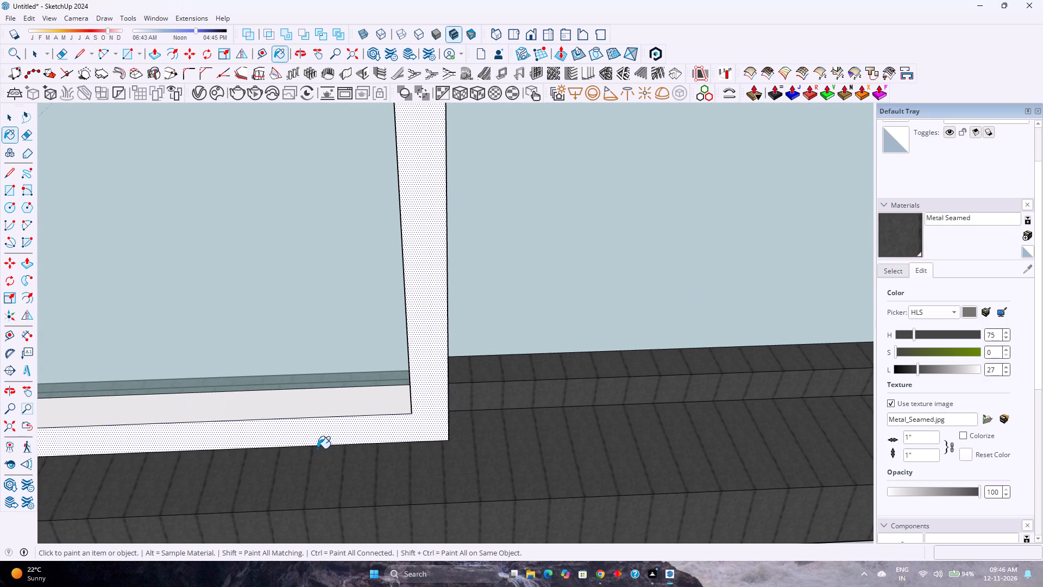
pyautogui.click(317, 433)
pyautogui.click(326, 408)
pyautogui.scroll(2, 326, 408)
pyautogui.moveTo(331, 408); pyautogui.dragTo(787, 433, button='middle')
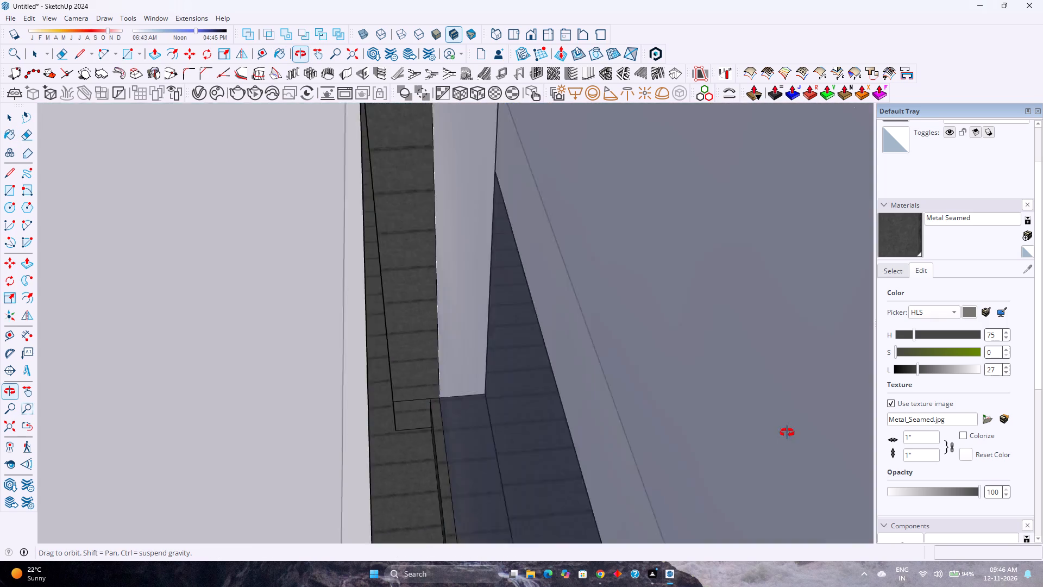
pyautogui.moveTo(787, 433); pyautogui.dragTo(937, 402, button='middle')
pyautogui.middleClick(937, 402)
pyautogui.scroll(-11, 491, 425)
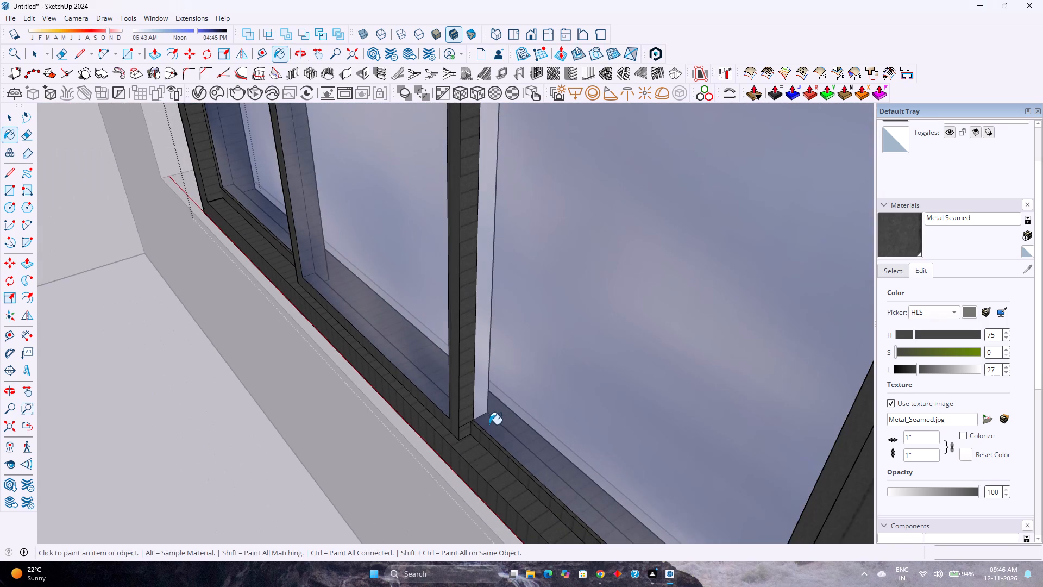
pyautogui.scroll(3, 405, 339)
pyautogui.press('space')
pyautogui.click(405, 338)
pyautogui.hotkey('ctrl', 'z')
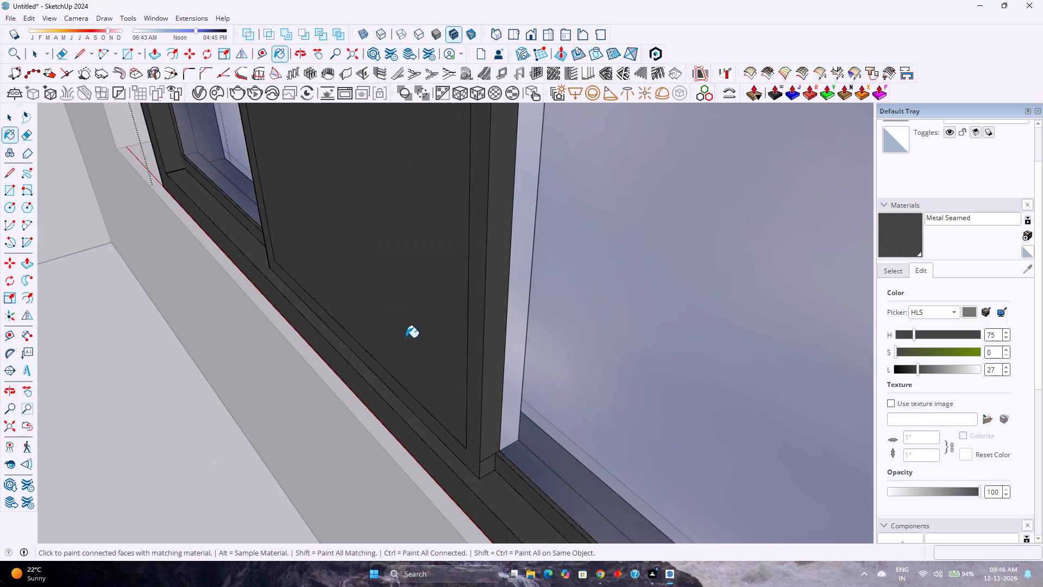
# Push/Pull the middle pane's room-side glass face by 12 mm.
pyautogui.press('space')
pyautogui.click(406, 338)
pyautogui.press('p')
pyautogui.click(406, 338)
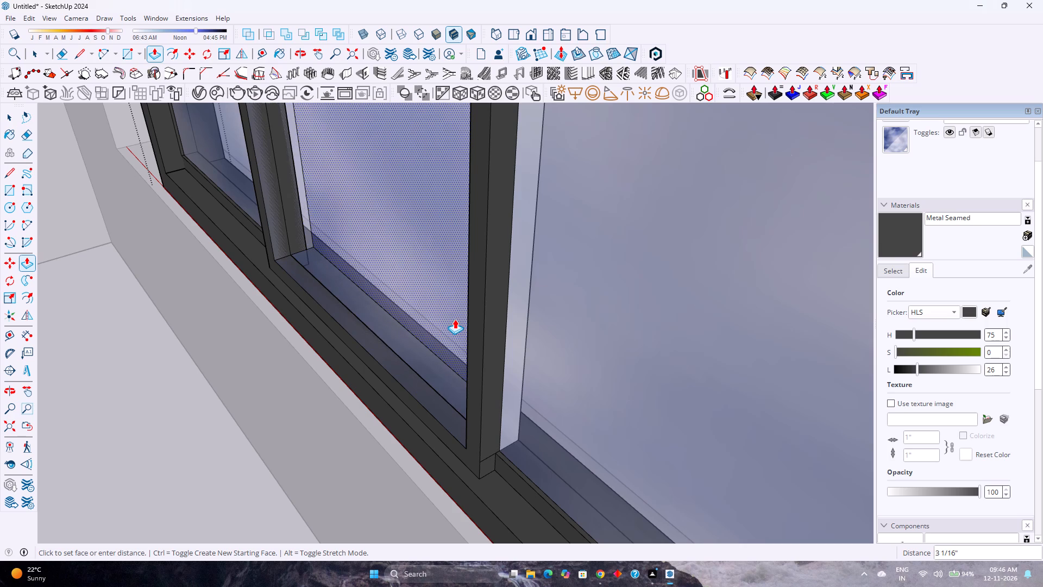
pyautogui.write('12')
pyautogui.write('mm')
pyautogui.press('Return')
# Draw a line along the bottom inner edge of the middle sash to close its opening with a new face.
pyautogui.moveTo(412, 390); pyautogui.dragTo(843, 486, button='middle')
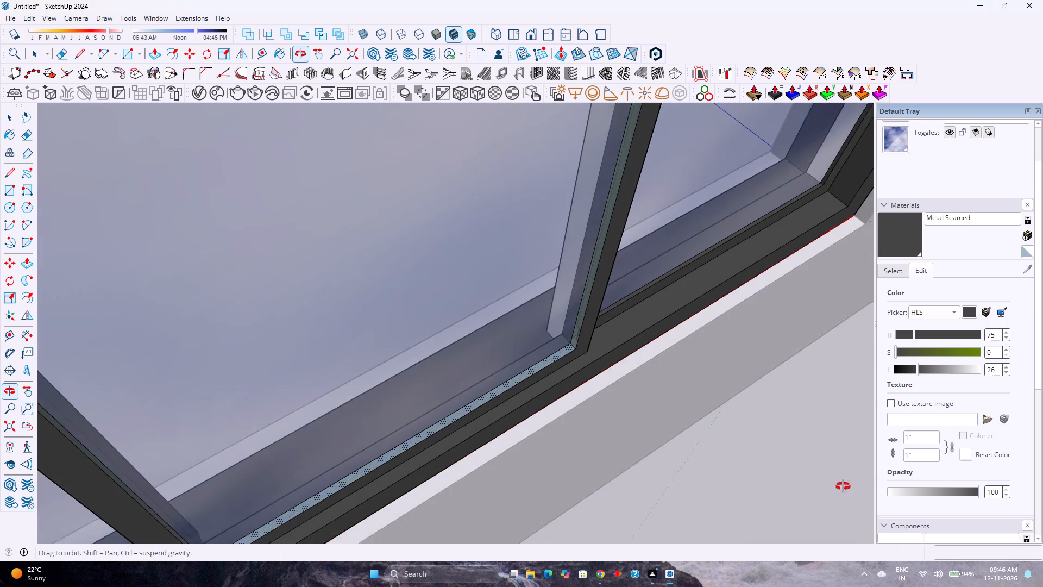
pyautogui.moveTo(843, 486); pyautogui.dragTo(846, 486, button='middle')
pyautogui.scroll(4, 507, 354)
pyautogui.scroll(-11, 507, 354)
pyautogui.press('l')
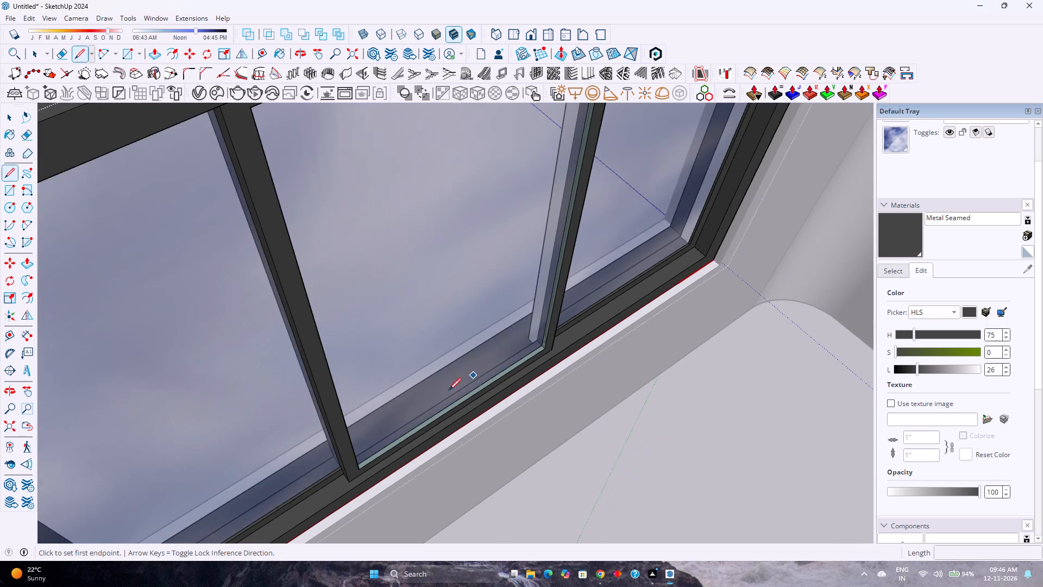
pyautogui.scroll(9, 366, 471)
pyautogui.click(352, 466)
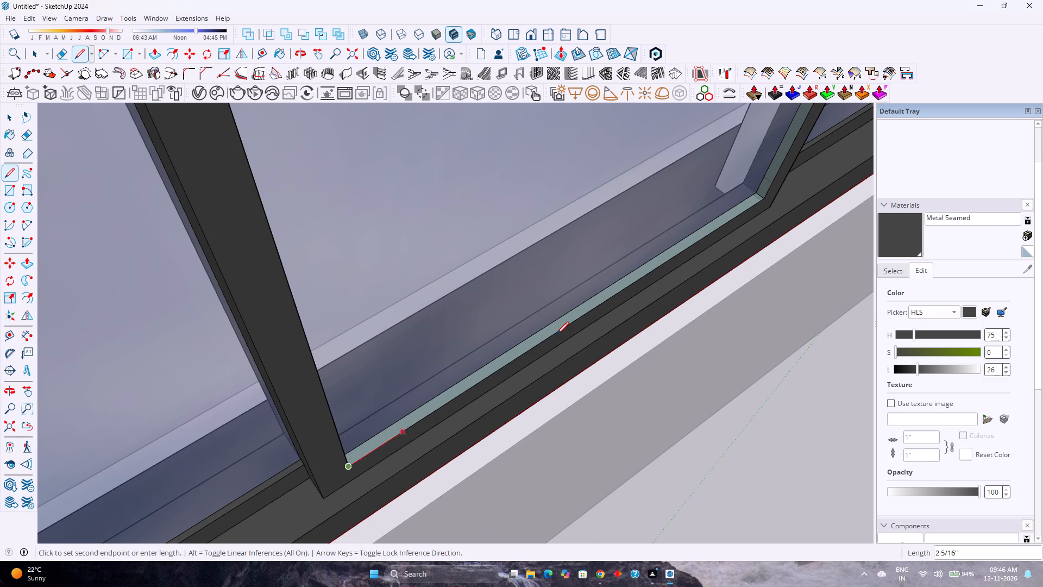
pyautogui.click(762, 199)
pyautogui.scroll(-3, 582, 267)
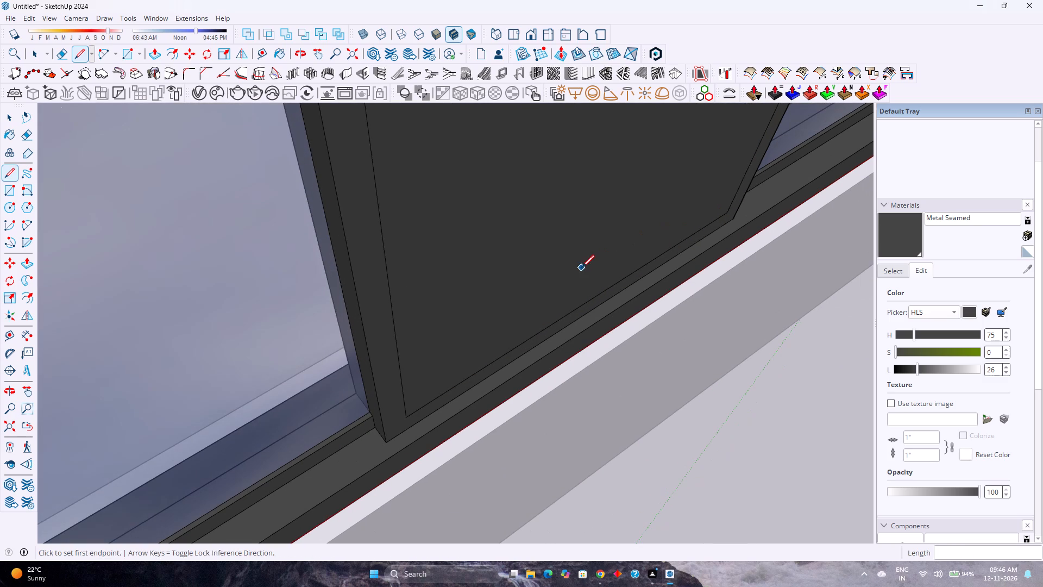
# Give the middle pane's new front face the same translucent pale teal glass material as the neighbouring pane's front side, and close the component.
pyautogui.press('space')
pyautogui.click(578, 264)
pyautogui.click(189, 303)
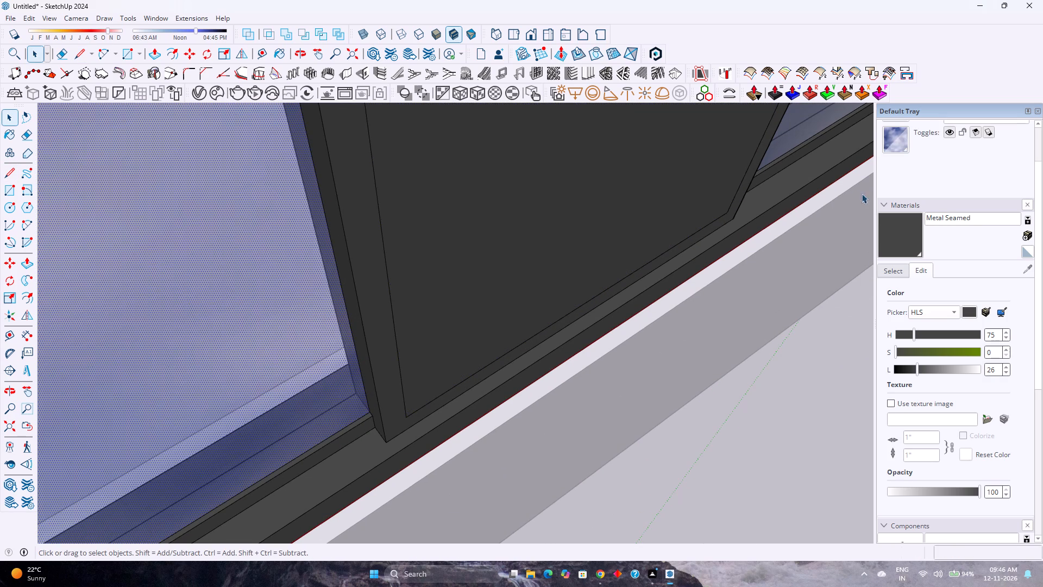
pyautogui.scroll(6, 887, 204)
pyautogui.click(898, 170)
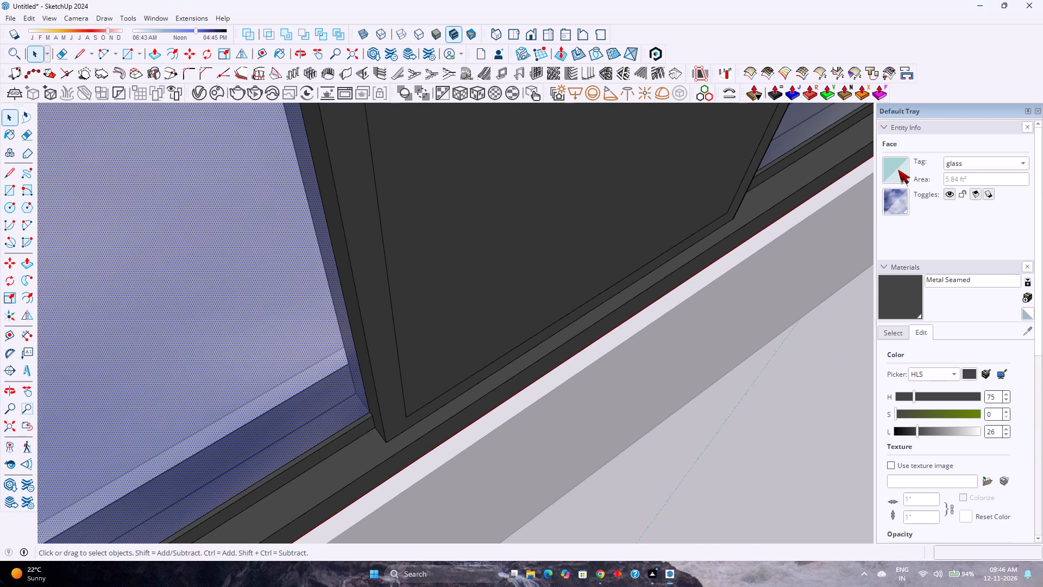
pyautogui.click(544, 341)
pyautogui.click(548, 277)
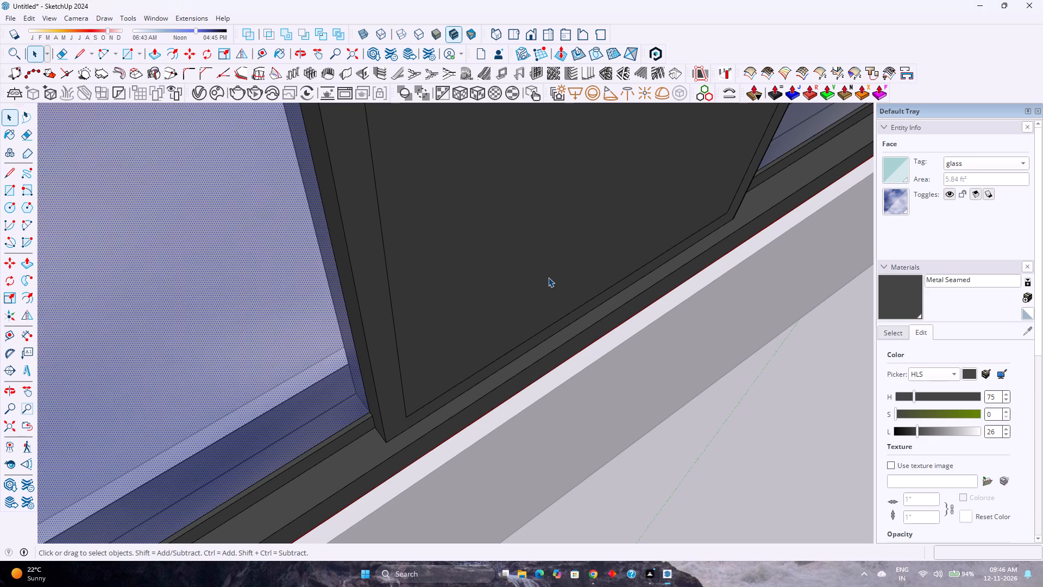
pyautogui.click(887, 170)
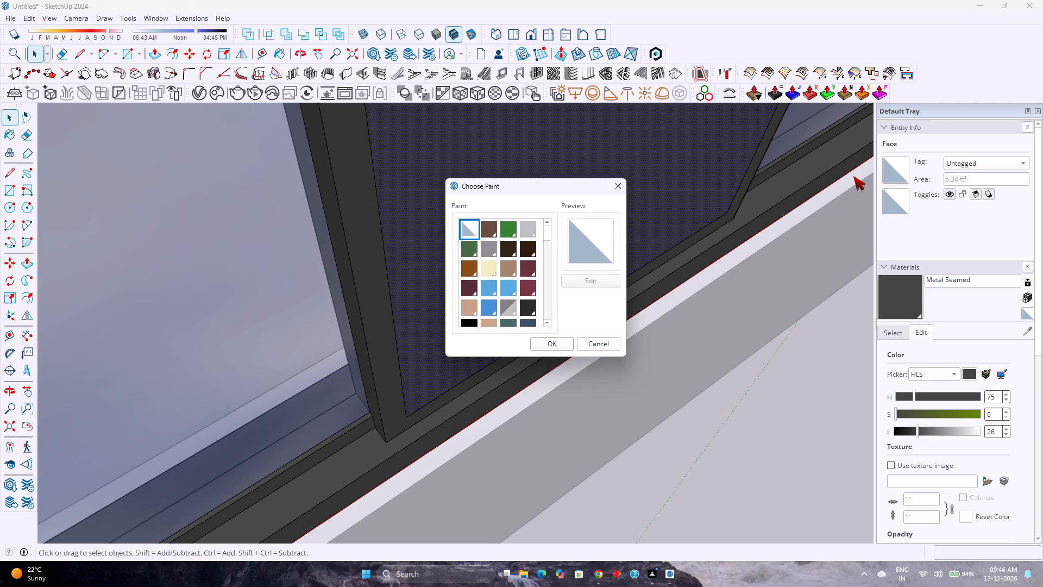
pyautogui.scroll(-5, 477, 272)
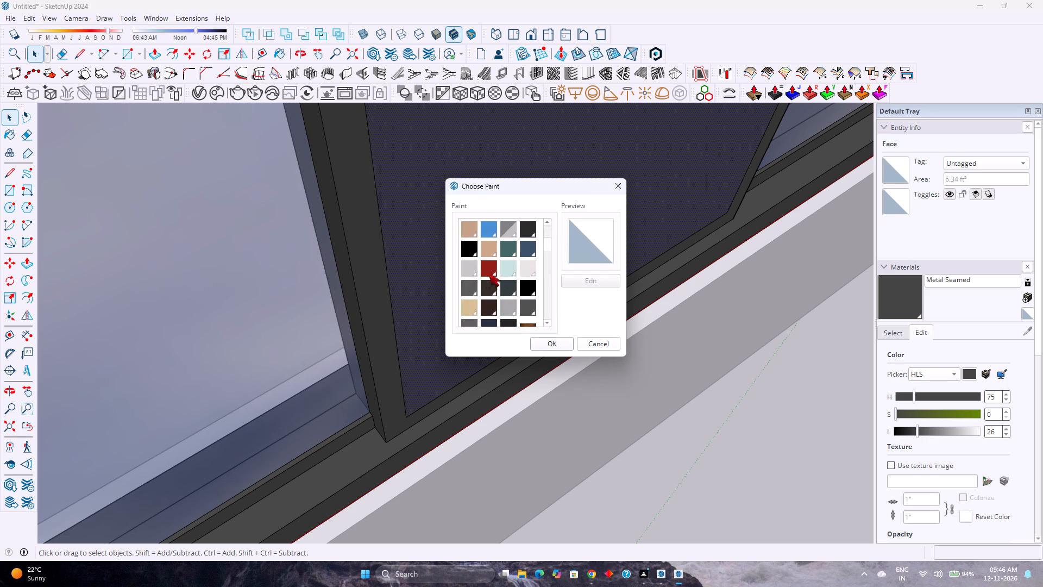
pyautogui.click(507, 268)
pyautogui.scroll(-7, 505, 271)
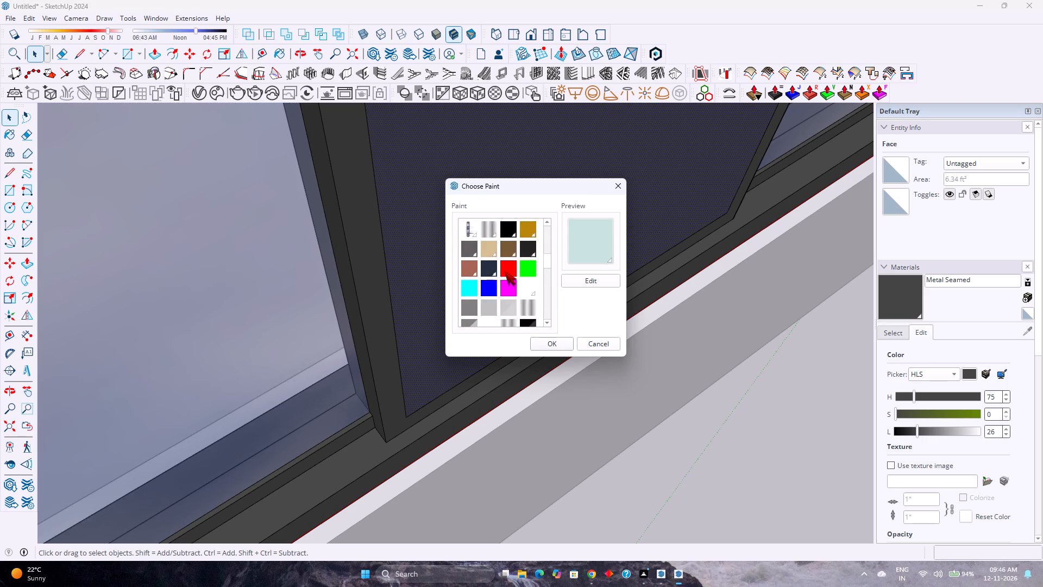
pyautogui.scroll(-13, 505, 271)
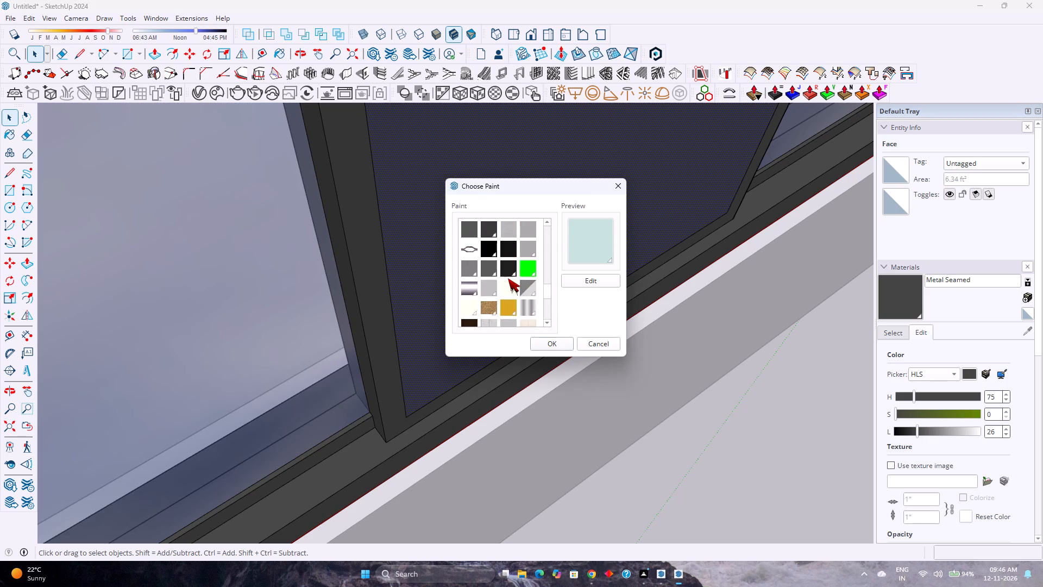
pyautogui.scroll(-8, 508, 278)
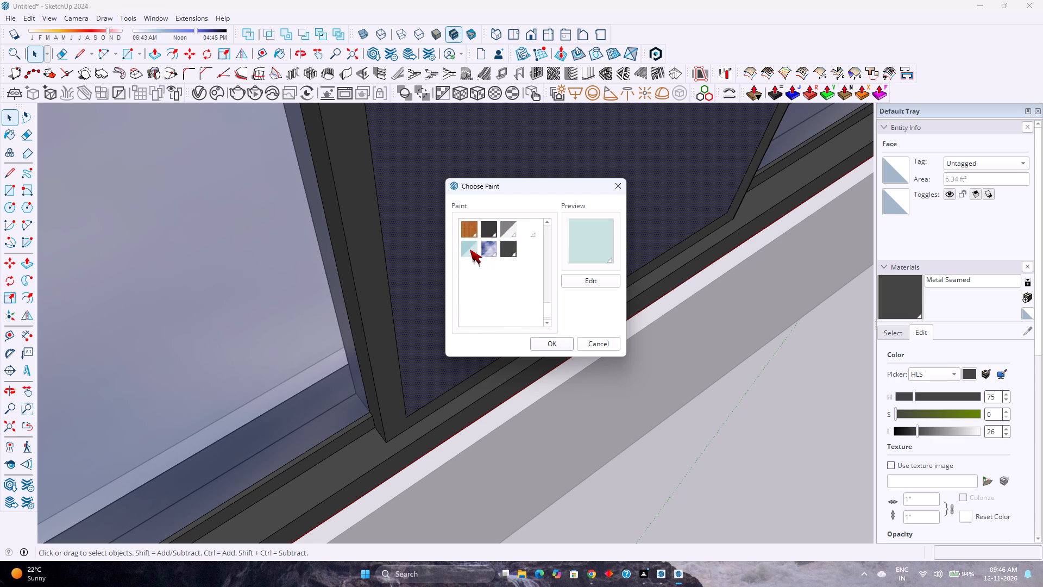
pyautogui.click(469, 248)
pyautogui.click(555, 343)
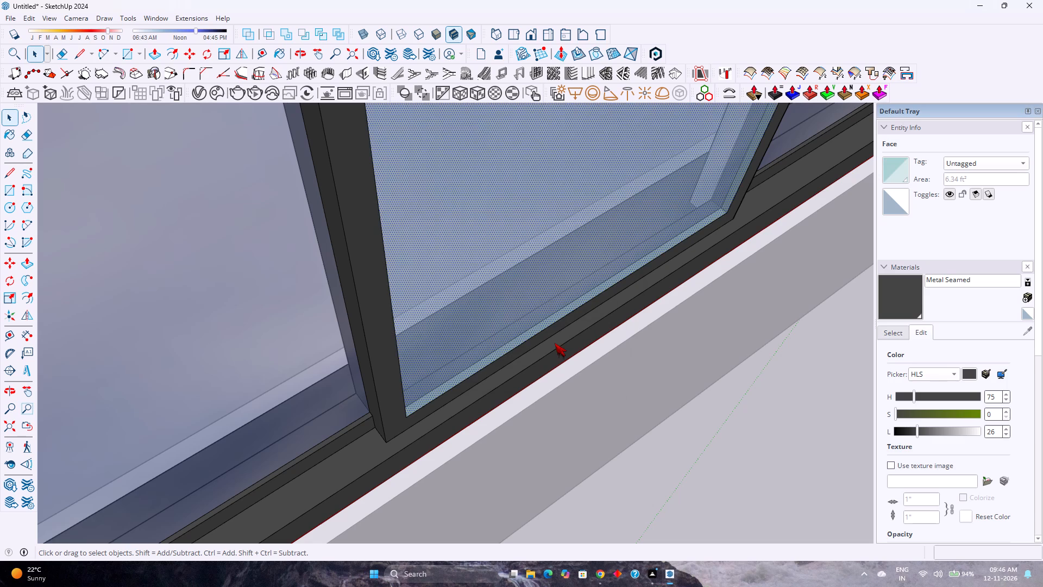
pyautogui.scroll(-13, 504, 316)
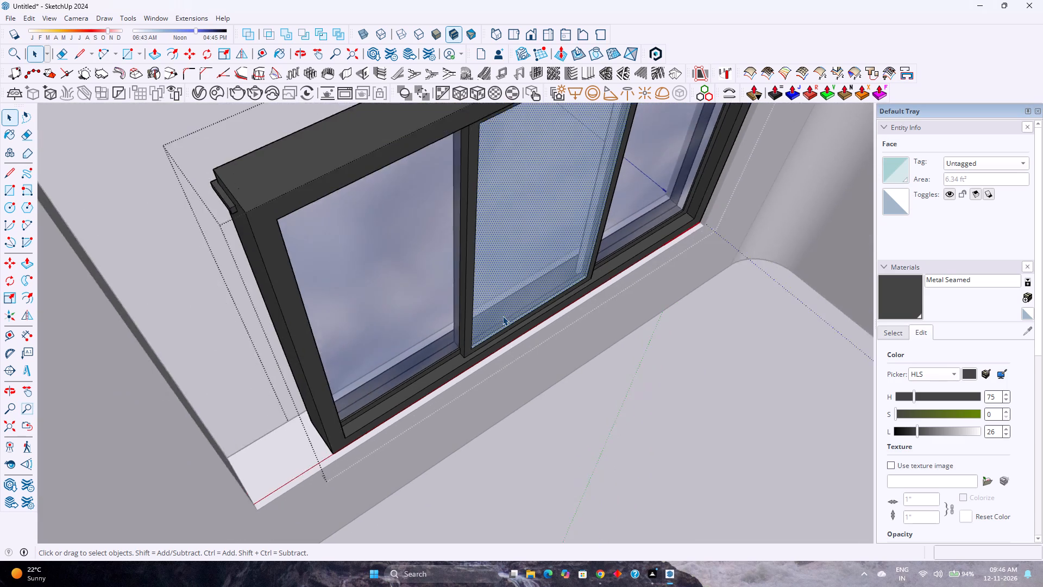
pyautogui.scroll(-3, 502, 316)
pyautogui.scroll(-8, 388, 311)
pyautogui.click(204, 416)
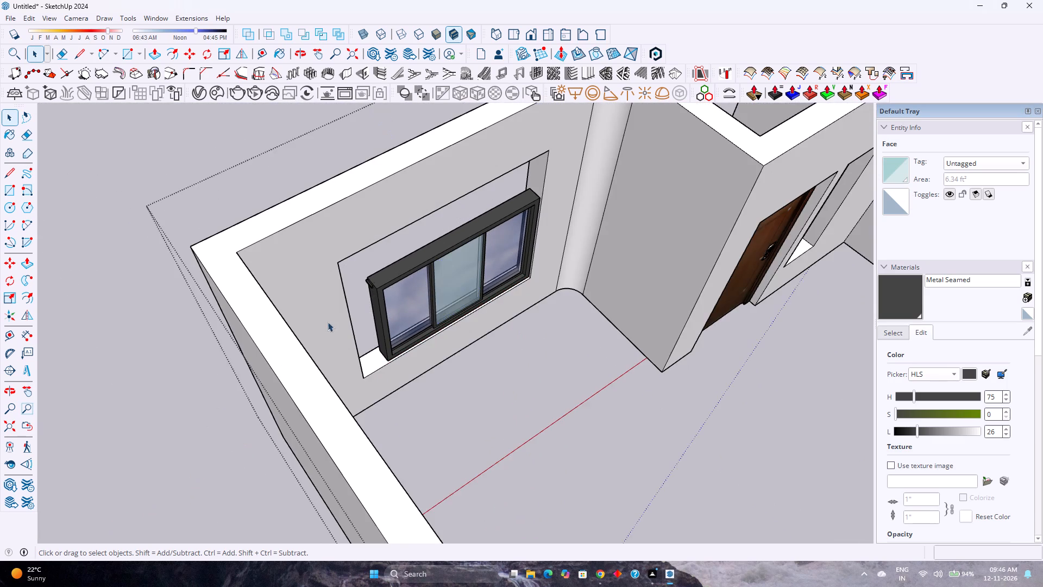
# Examine the window's three panes and frame from inside the room, along with the material settings.
pyautogui.scroll(2, 378, 292)
pyautogui.scroll(16, 444, 328)
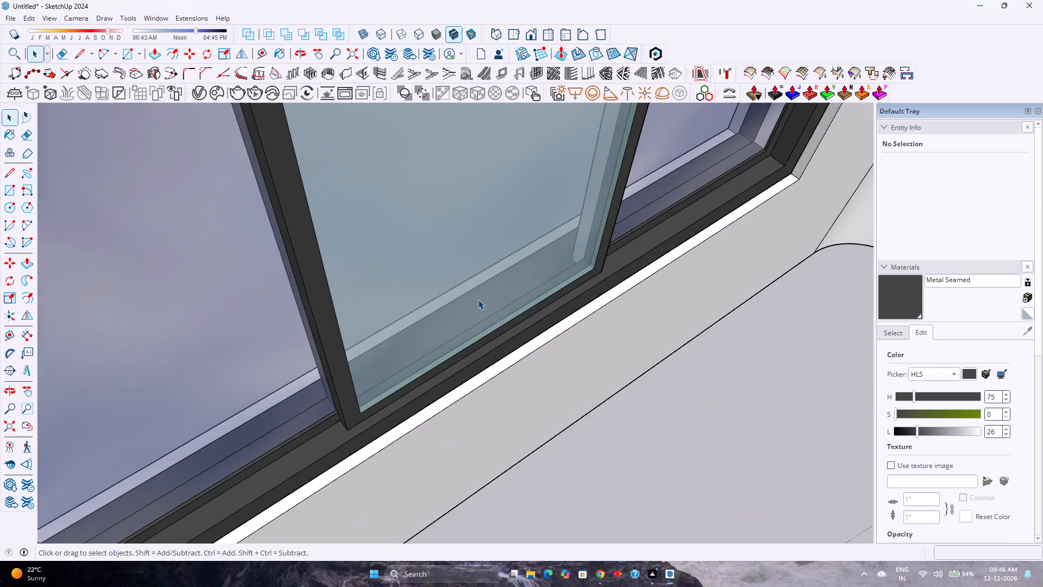
pyautogui.scroll(2, 478, 299)
pyautogui.moveTo(478, 299); pyautogui.dragTo(589, 323, button='middle')
pyautogui.scroll(-7, 589, 323)
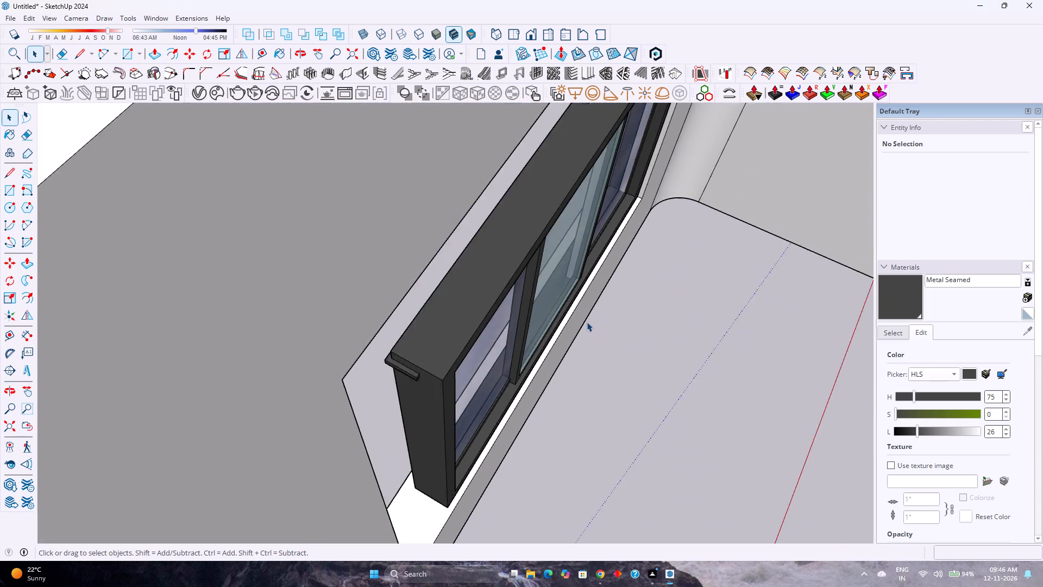
pyautogui.scroll(-4, 587, 322)
pyautogui.scroll(6, 594, 315)
pyautogui.moveTo(590, 313); pyautogui.dragTo(500, 258, button='middle')
pyautogui.scroll(-3, 498, 254)
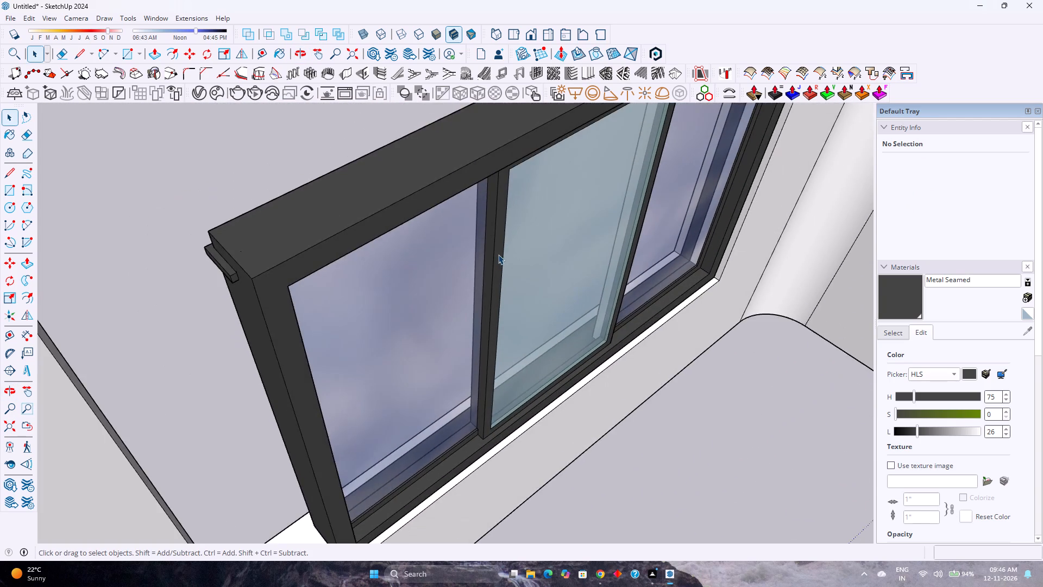
pyautogui.scroll(-3, 498, 254)
pyautogui.scroll(12, 1005, 221)
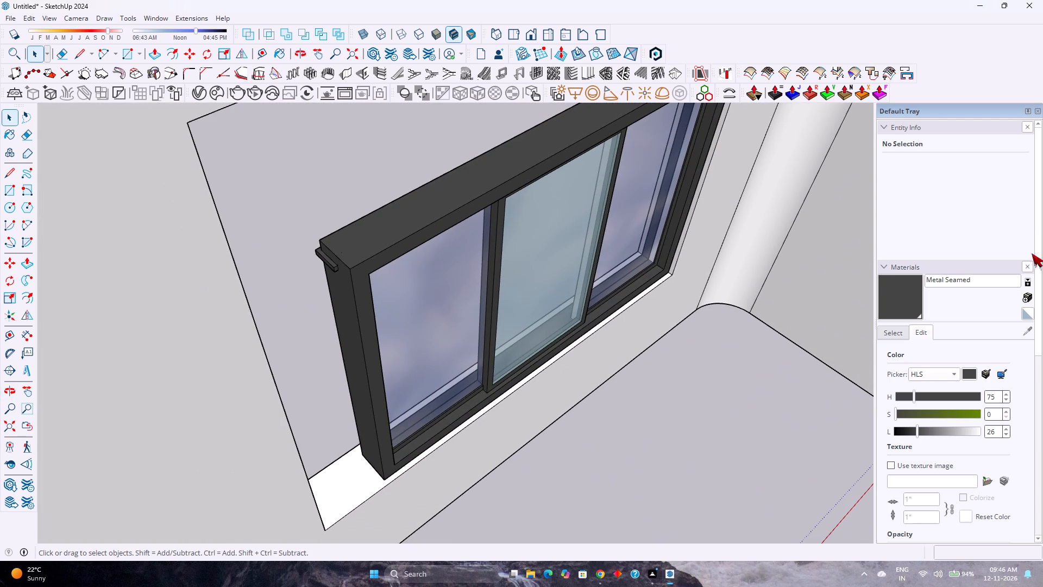
pyautogui.scroll(-2, 1025, 266)
pyautogui.scroll(5, 964, 261)
pyautogui.scroll(1, 1034, 274)
pyautogui.moveTo(1042, 367); pyautogui.dragTo(1042, 282)
pyautogui.moveTo(1037, 366); pyautogui.dragTo(1042, 280)
pyautogui.scroll(6, 925, 299)
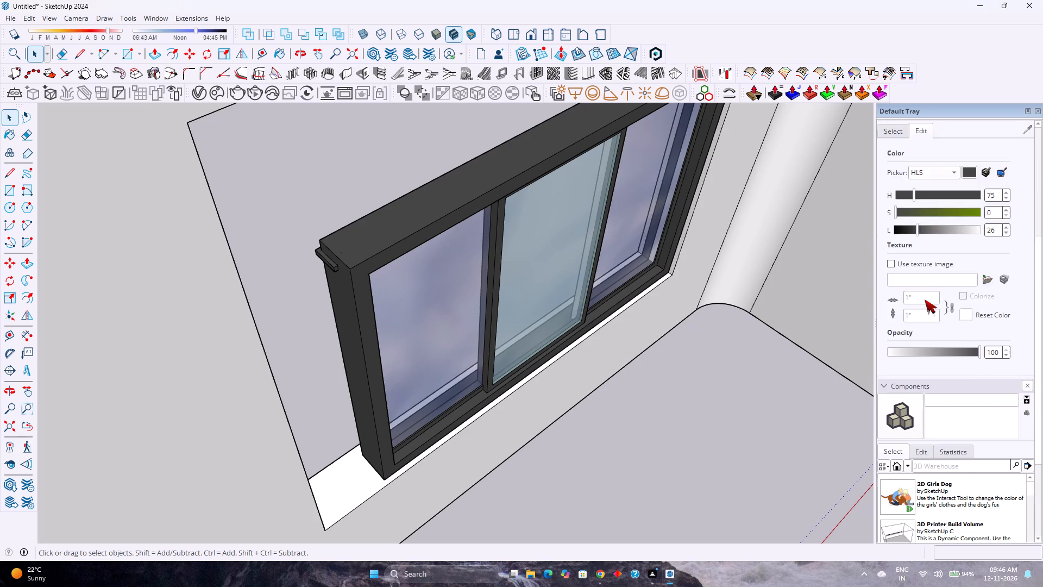
pyautogui.scroll(12, 925, 299)
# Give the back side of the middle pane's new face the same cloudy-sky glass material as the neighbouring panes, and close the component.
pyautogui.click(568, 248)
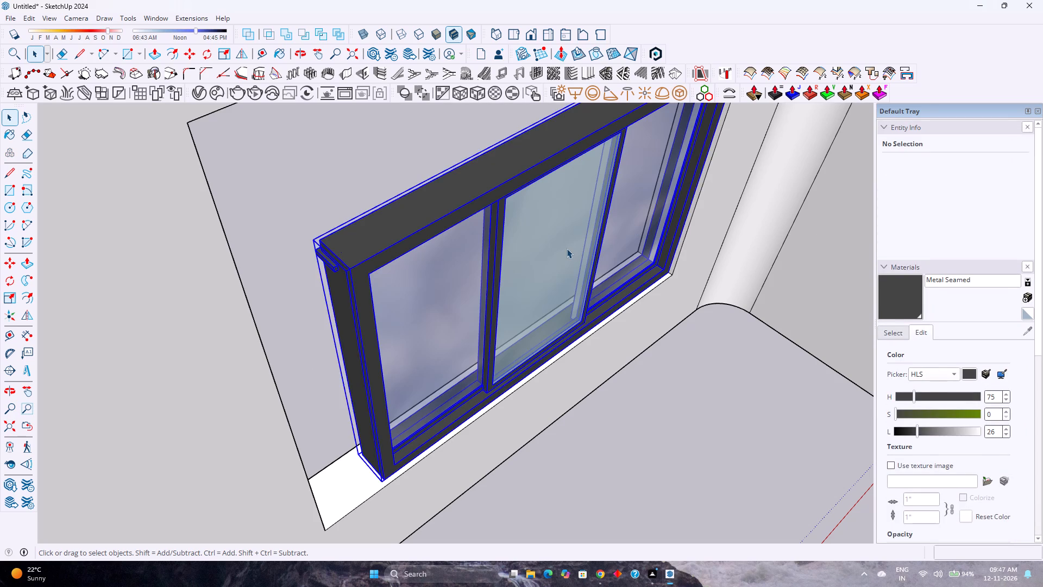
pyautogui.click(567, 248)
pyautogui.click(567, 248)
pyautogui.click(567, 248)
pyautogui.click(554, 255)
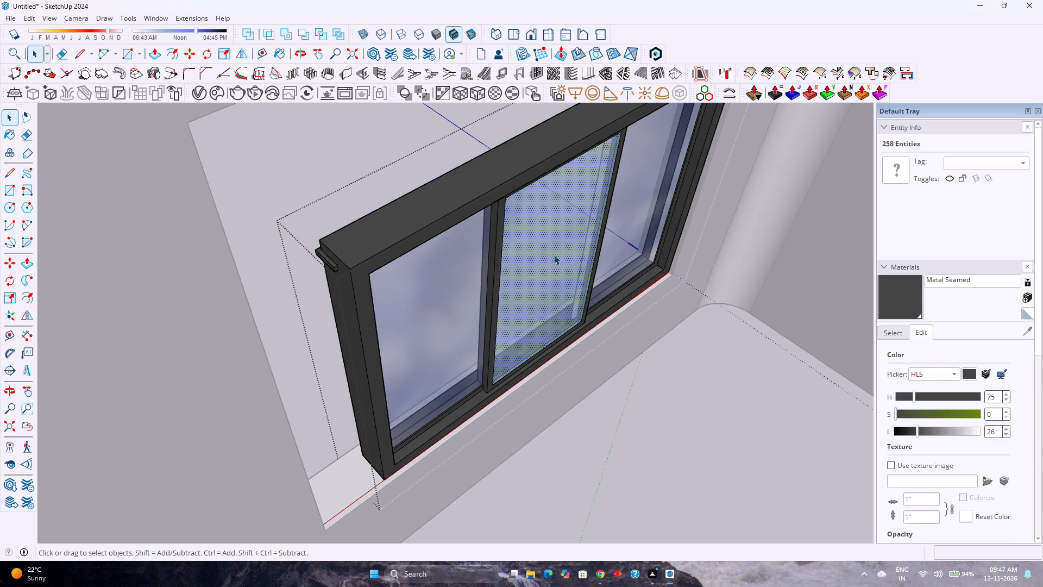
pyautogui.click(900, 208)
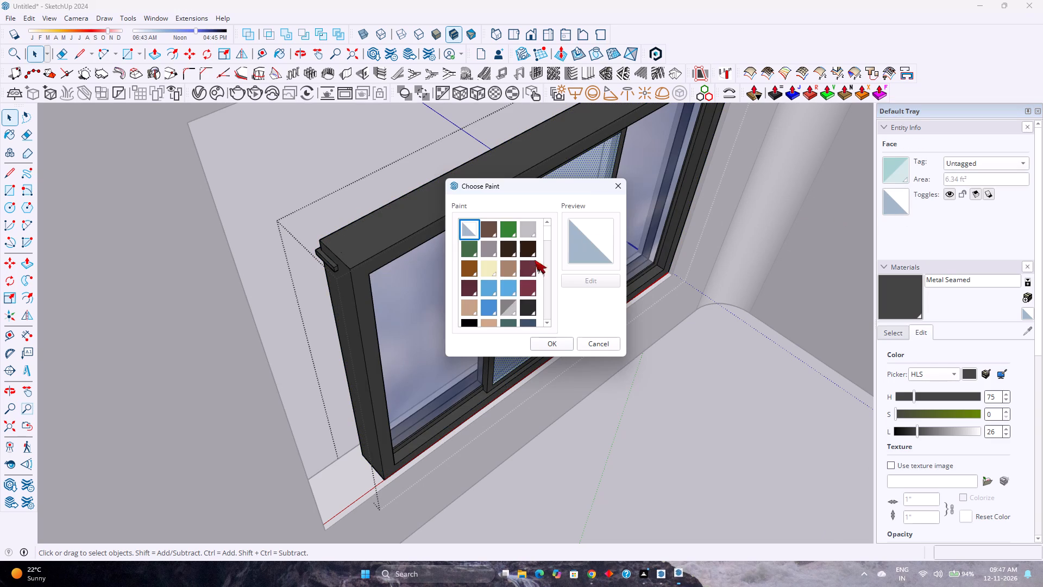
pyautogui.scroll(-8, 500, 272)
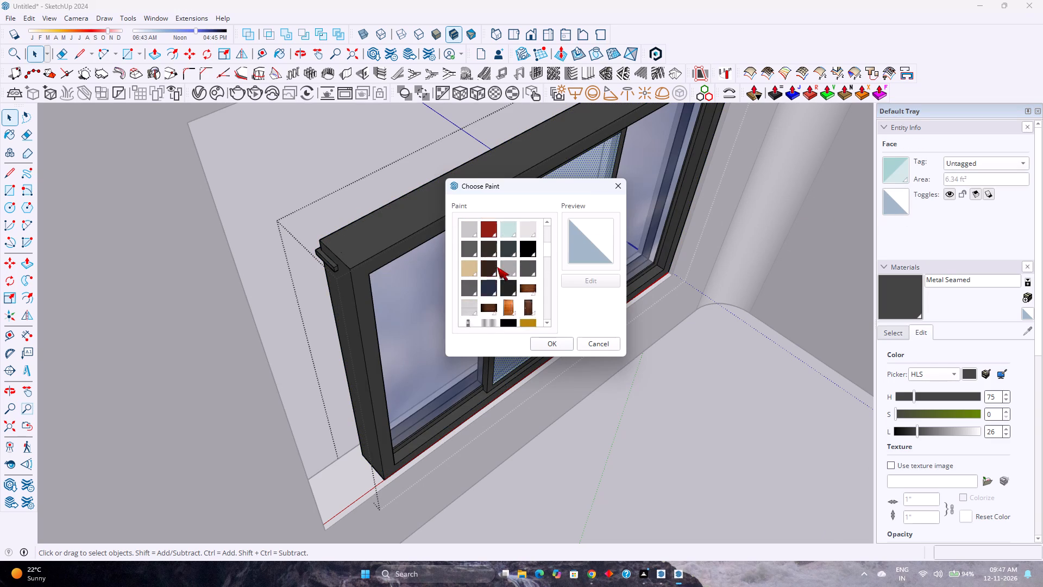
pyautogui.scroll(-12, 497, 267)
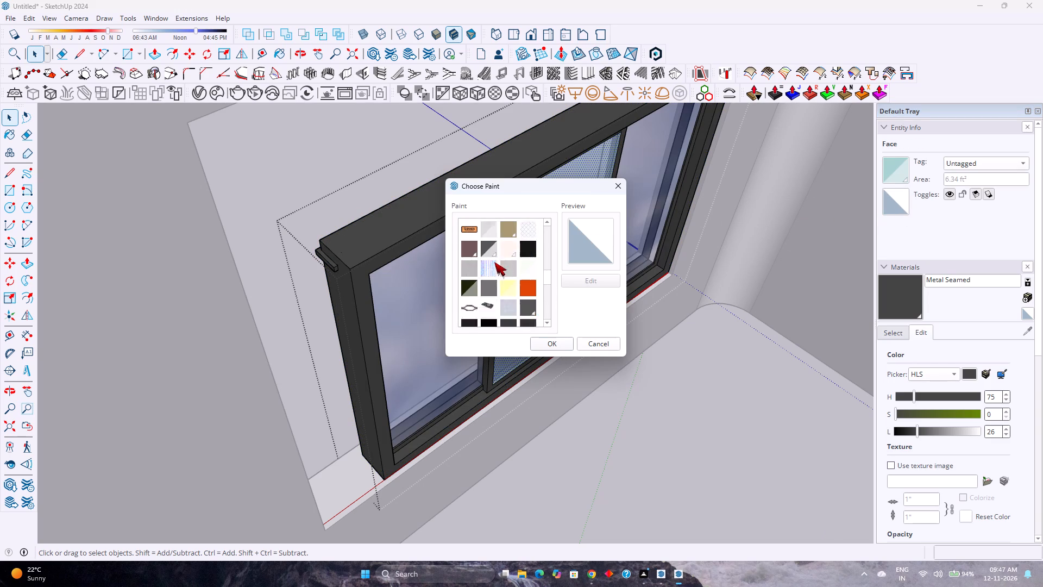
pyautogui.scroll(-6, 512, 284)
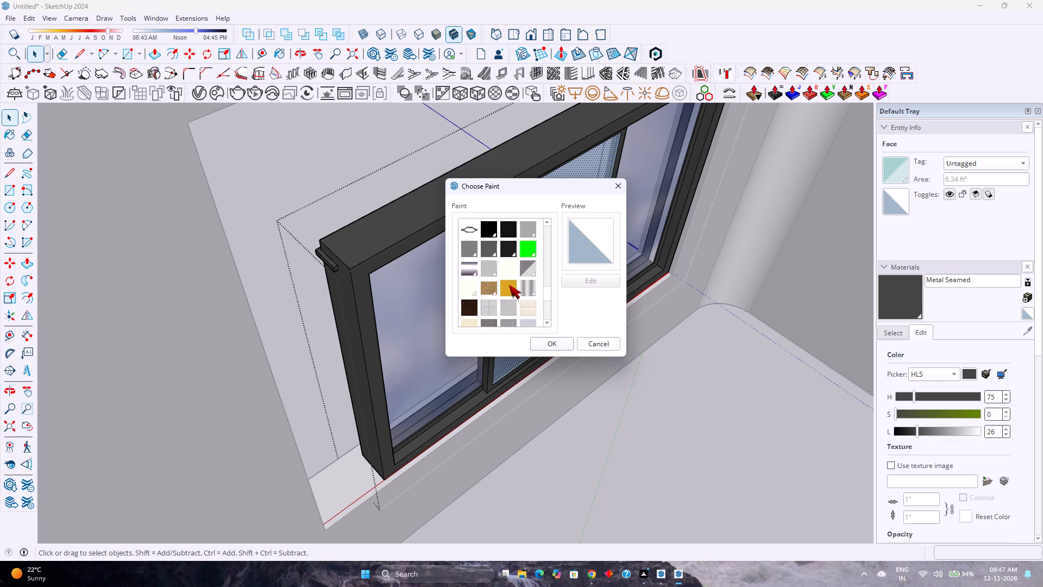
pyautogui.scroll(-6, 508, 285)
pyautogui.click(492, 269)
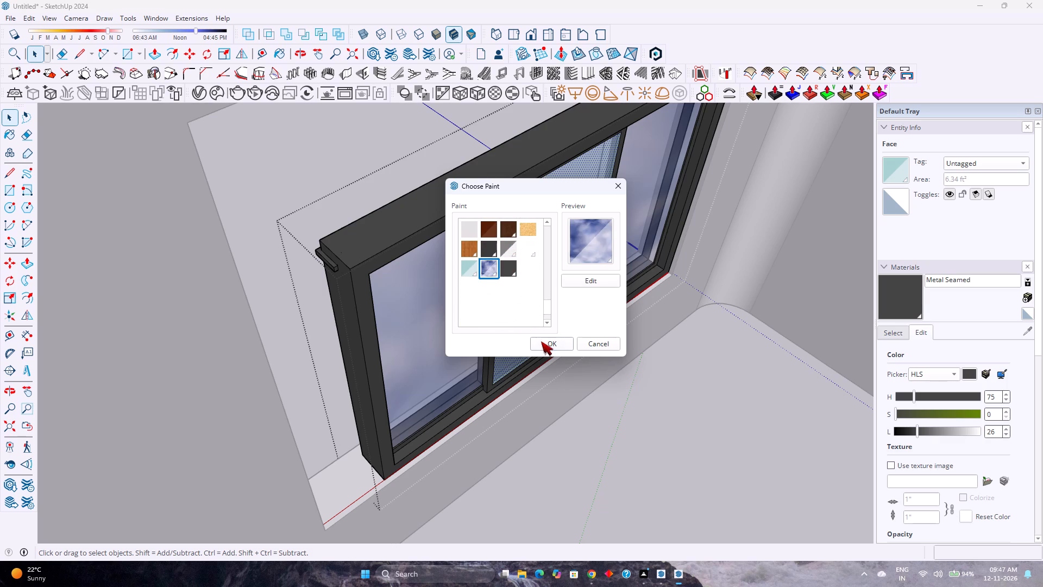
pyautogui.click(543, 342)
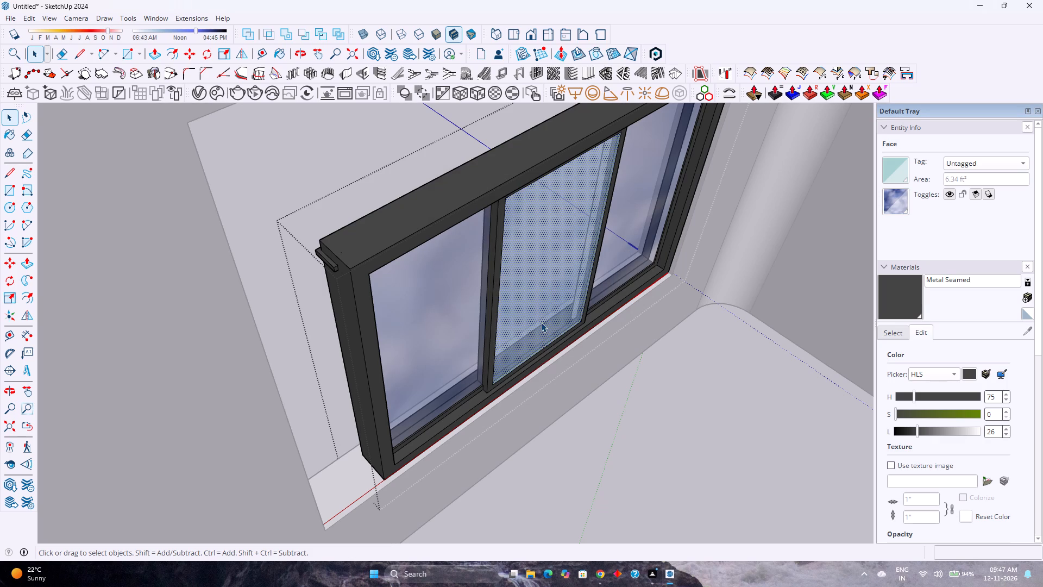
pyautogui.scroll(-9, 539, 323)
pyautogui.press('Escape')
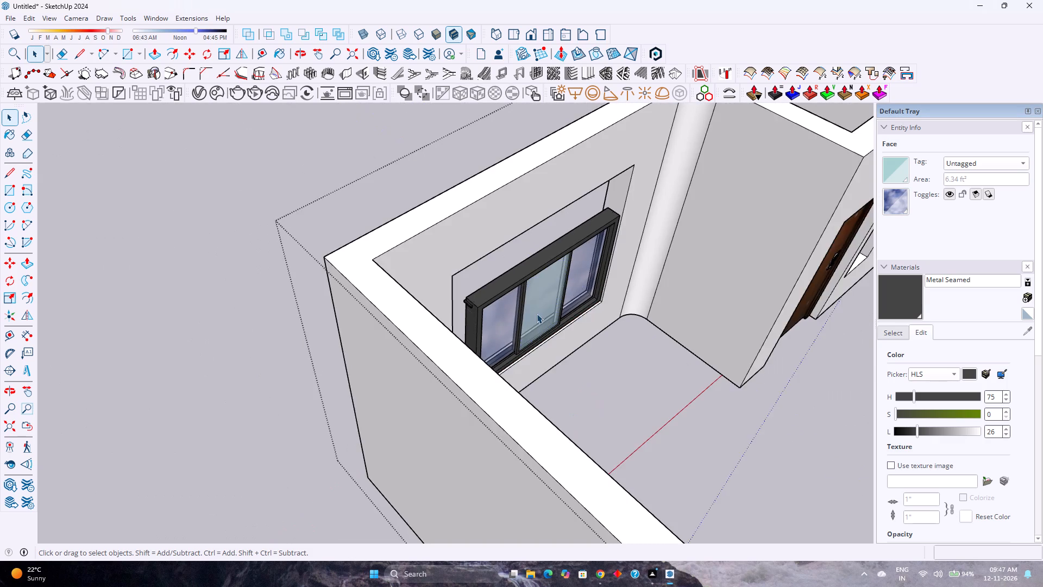
# Examine the middle pane from both sides of the window and check its front and back side materials.
pyautogui.scroll(4, 535, 313)
pyautogui.click(534, 307)
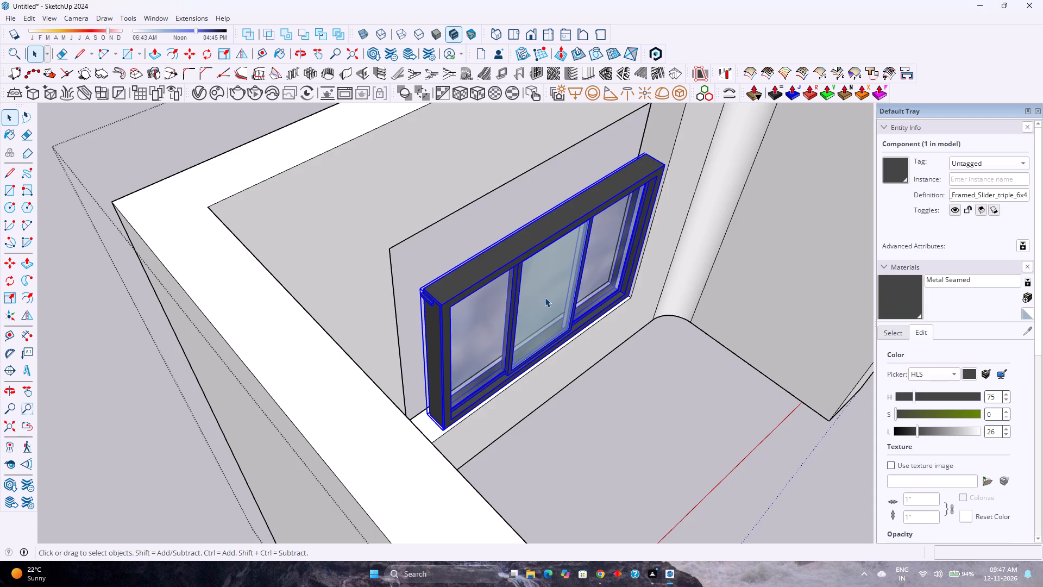
pyautogui.doubleClick(545, 297)
pyautogui.scroll(3, 545, 297)
pyautogui.click(545, 297)
pyautogui.scroll(3, 543, 297)
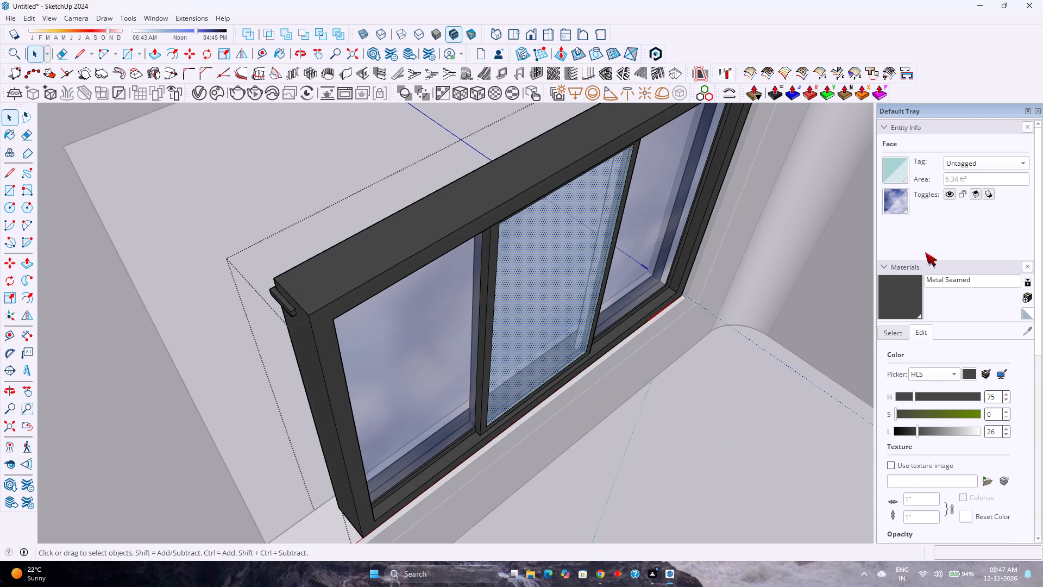
pyautogui.scroll(-2, 727, 311)
pyautogui.moveTo(536, 293); pyautogui.dragTo(1022, 380, button='middle')
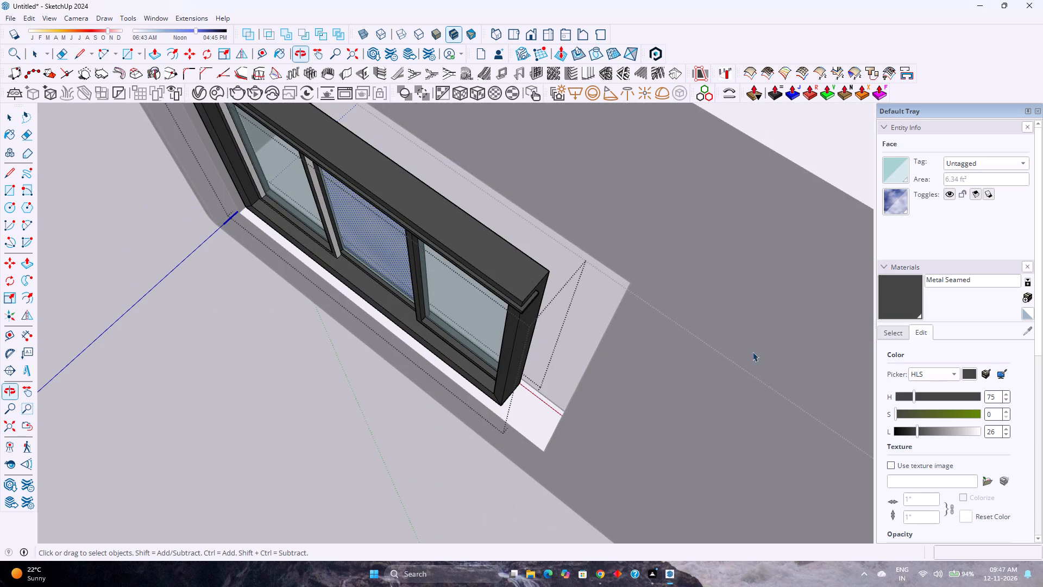
pyautogui.scroll(5, 404, 292)
pyautogui.keyDown('shift'); pyautogui.moveTo(409, 283); pyautogui.dragTo(481, 365, button='middle'); pyautogui.keyUp('shift')
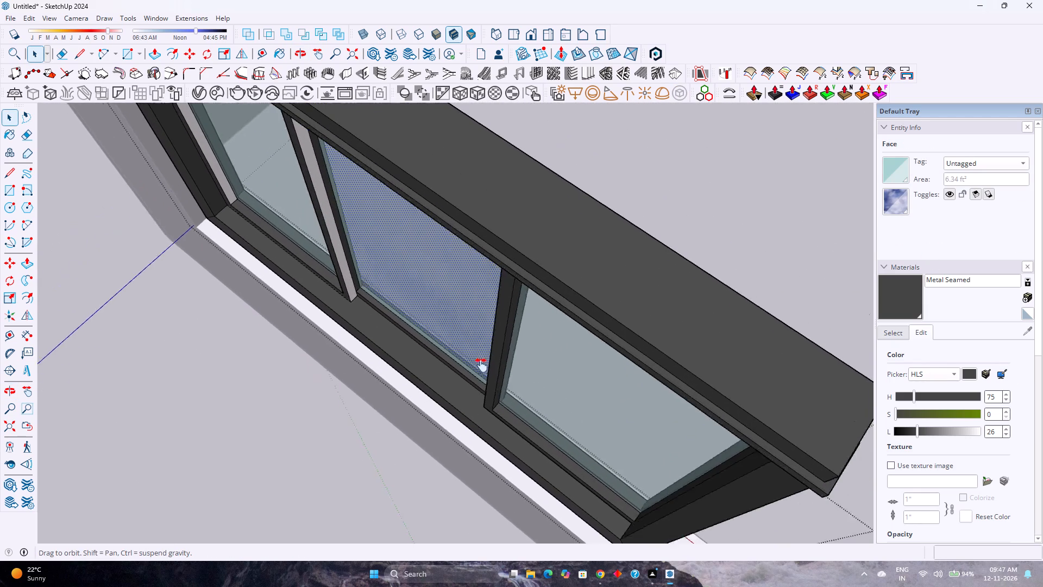
pyautogui.keyDown('shift'); pyautogui.moveTo(481, 365); pyautogui.dragTo(487, 379, button='middle'); pyautogui.keyUp('shift')
pyautogui.moveTo(460, 355); pyautogui.dragTo(512, 296, button='middle')
pyautogui.click(490, 290)
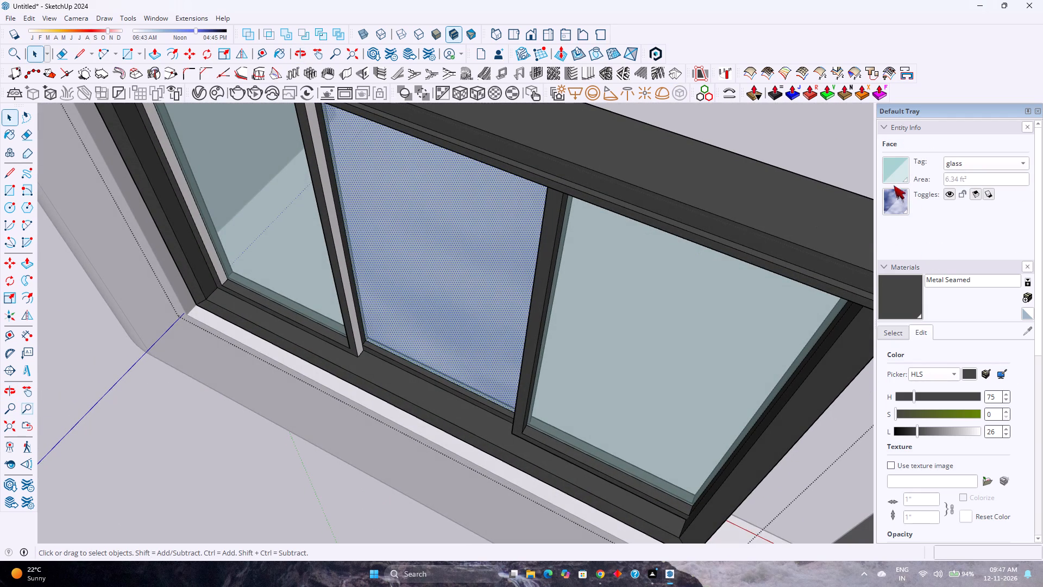
pyautogui.press('Escape')
pyautogui.click(429, 332)
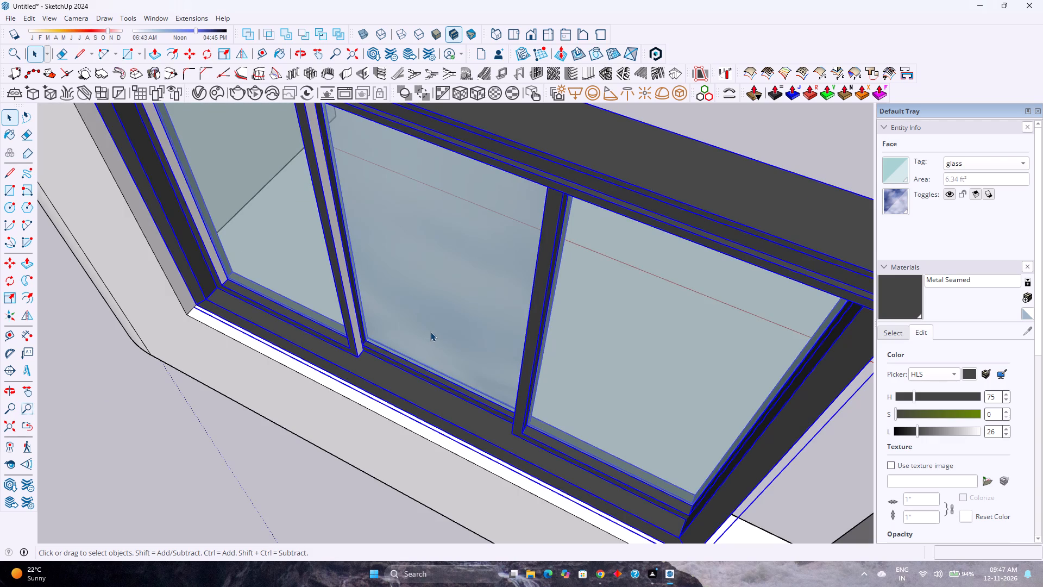
pyautogui.click(430, 332)
pyautogui.click(430, 332)
pyautogui.scroll(-3, 452, 342)
pyautogui.moveTo(396, 396); pyautogui.dragTo(533, 272, button='middle')
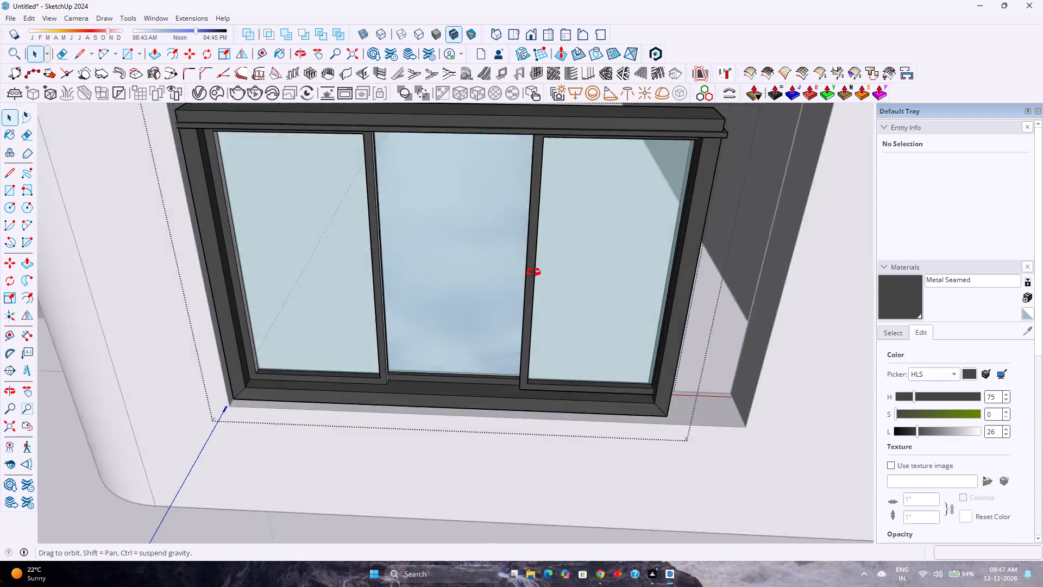
pyautogui.moveTo(533, 272); pyautogui.dragTo(523, 267, button='middle')
pyautogui.click(482, 279)
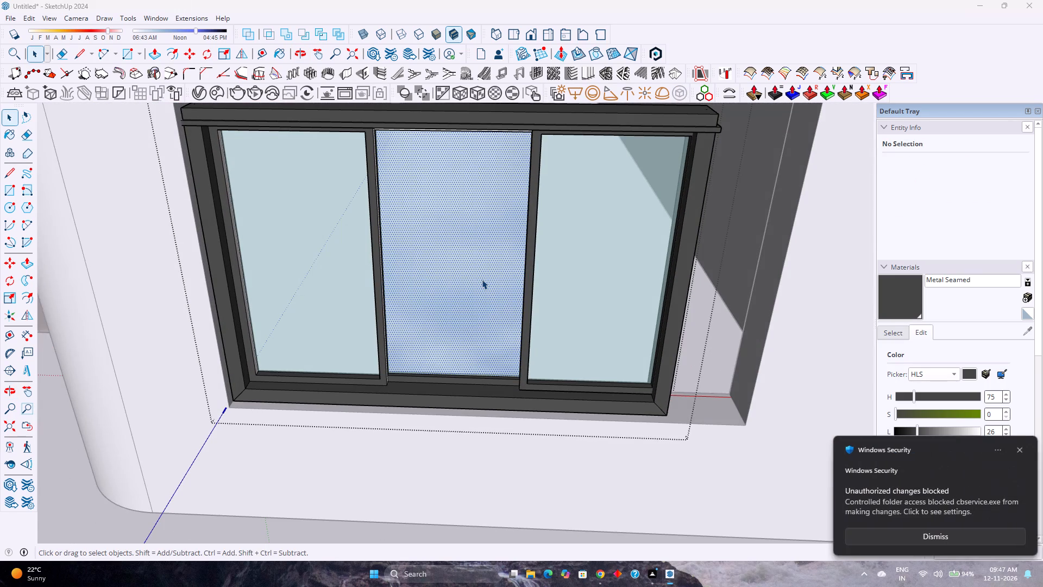
pyautogui.scroll(8, 482, 279)
pyautogui.moveTo(458, 370); pyautogui.dragTo(316, 438, button='middle')
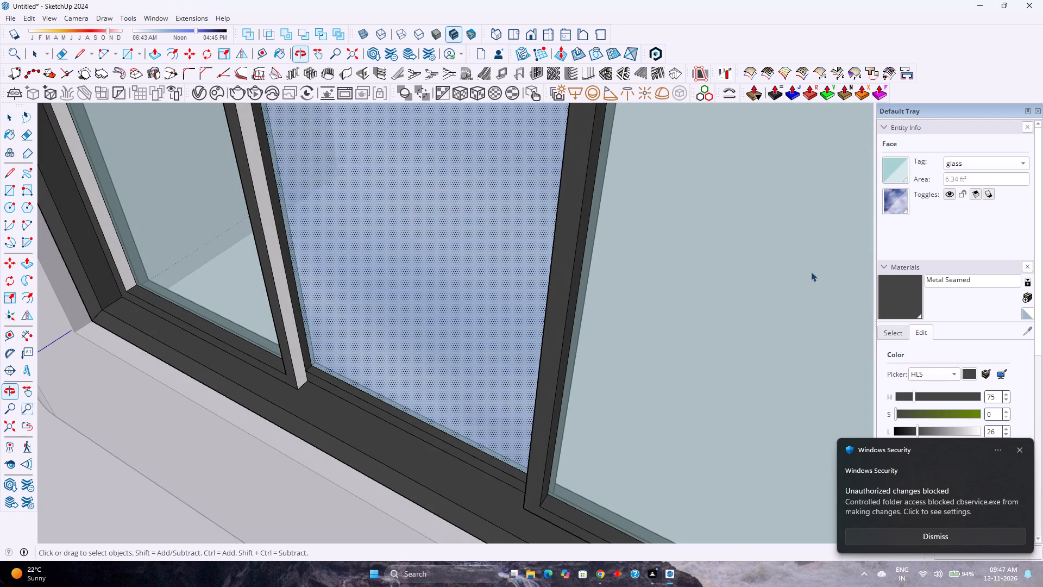
pyautogui.click(892, 165)
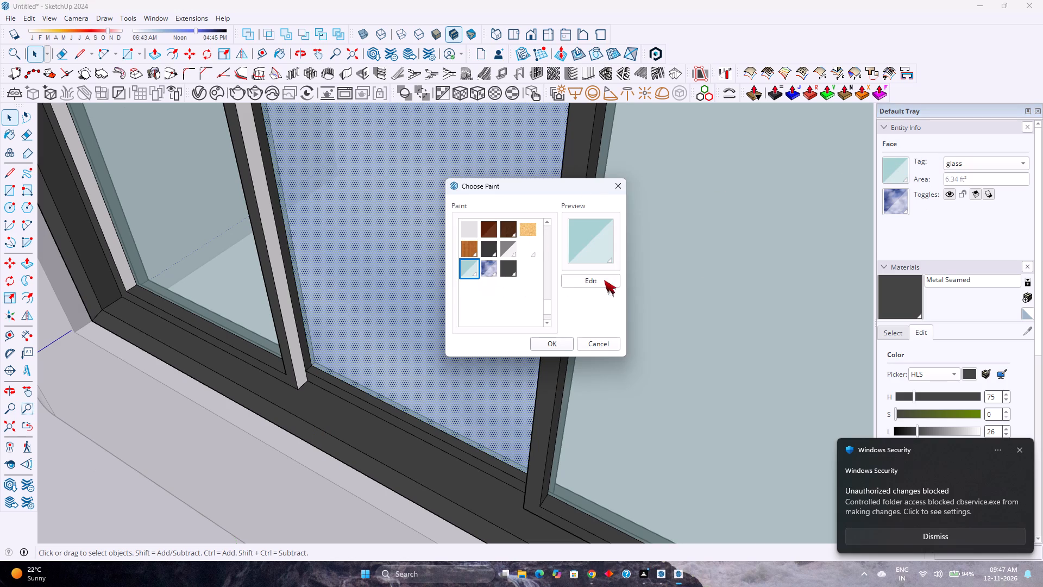
pyautogui.click(894, 207)
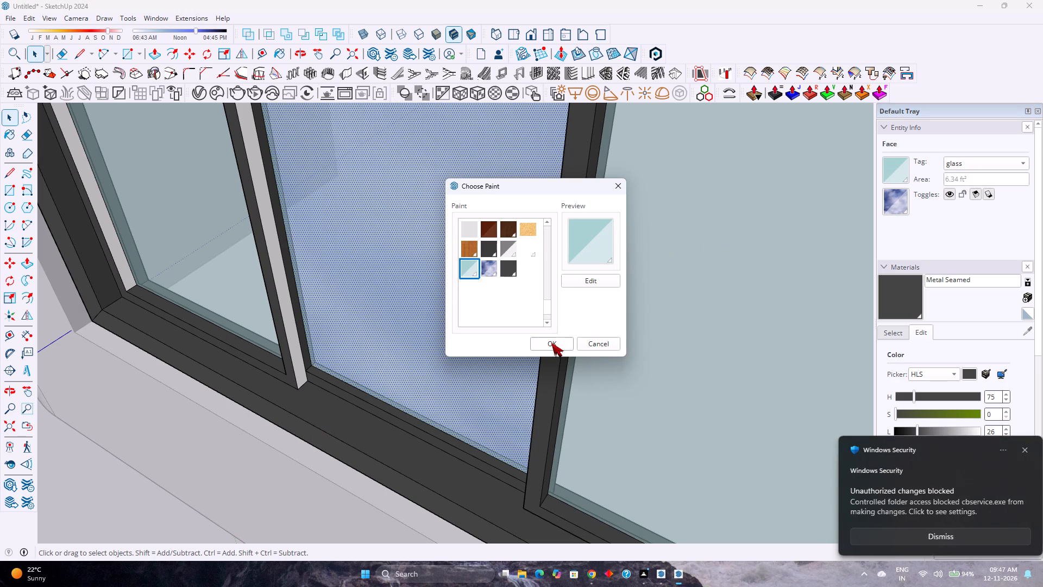
pyautogui.click(552, 343)
pyautogui.click(460, 320)
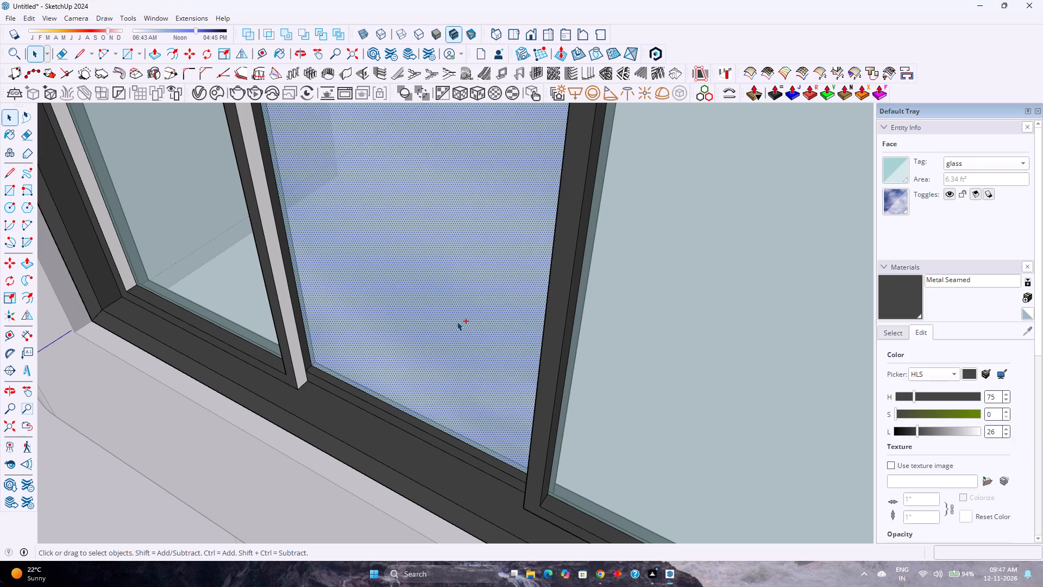
# Undo the recent edits to the middle pane, including its material changes and the added front face.
pyautogui.hotkey('ctrl', 'z')
pyautogui.hotkey('ctrl', 'z')
pyautogui.hotkey('ctrl', 'z')
pyautogui.hotkey('ctrl', 'z')
pyautogui.hotkey('ctrl', 'z')
pyautogui.hotkey('ctrl', 'z')
pyautogui.hotkey('ctrl', 'z')
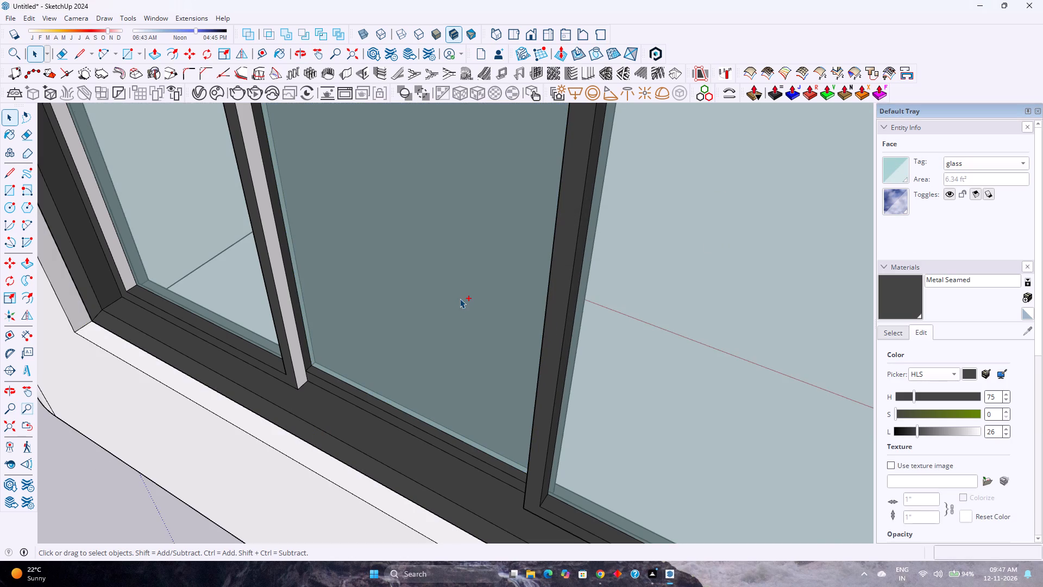
pyautogui.hotkey('ctrl', 'z')
pyautogui.hotkey('ctrl', 'z')
pyautogui.hotkey('ctrl', 'z')
pyautogui.hotkey('ctrl', 'z')
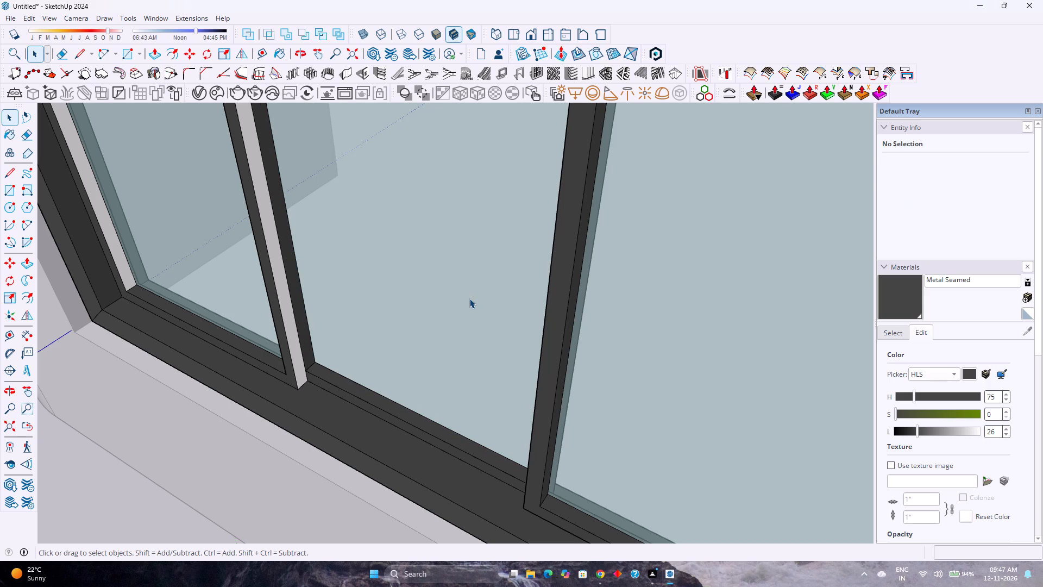
# Paint the two light frame faces, on the mullion beside the middle pane and on the left sash's outer stile, with Metal Seamed.
pyautogui.press('space')
pyautogui.scroll(-4, 483, 315)
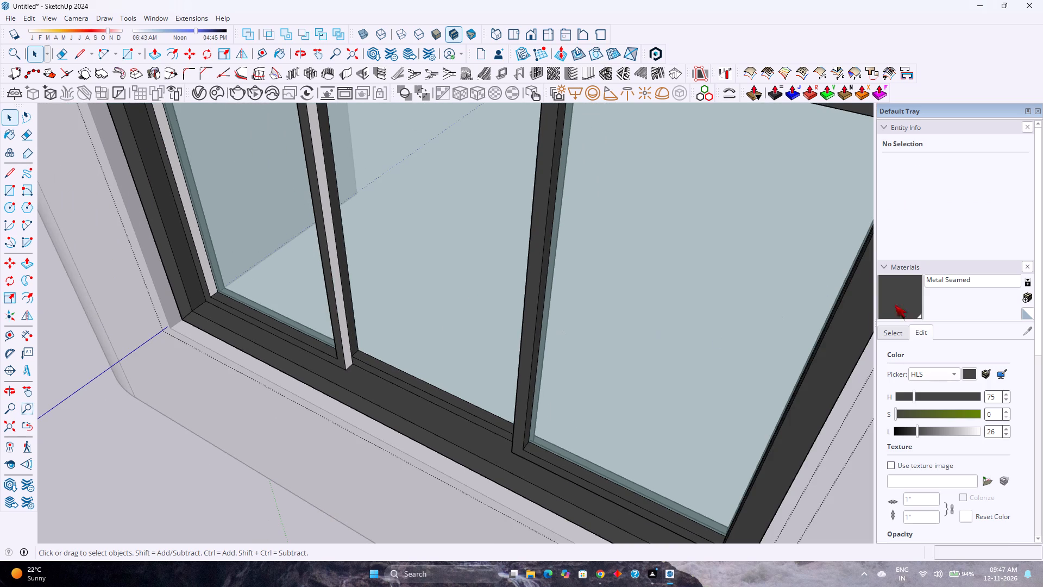
pyautogui.click(911, 315)
pyautogui.scroll(8, 296, 348)
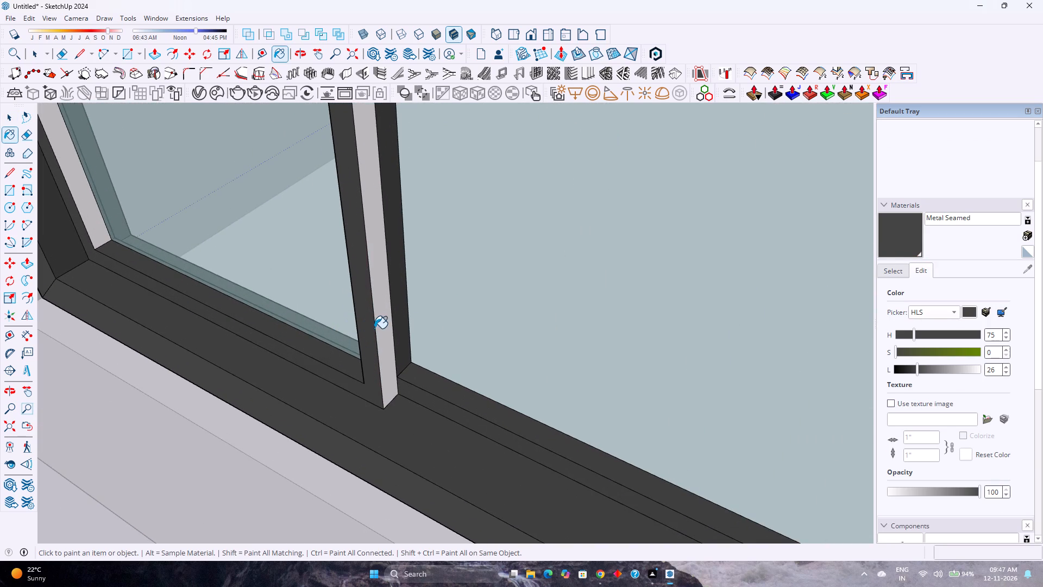
pyautogui.click(377, 328)
pyautogui.scroll(-2, 282, 323)
pyautogui.keyDown('shift'); pyautogui.moveTo(278, 321); pyautogui.dragTo(443, 468, button='middle'); pyautogui.keyUp('shift')
pyautogui.scroll(1, 276, 352)
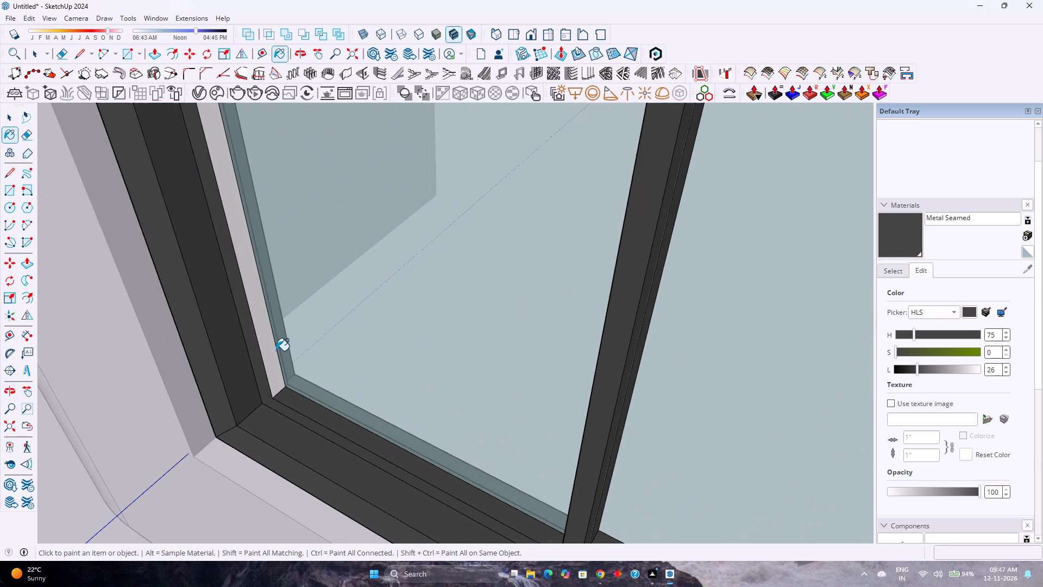
pyautogui.scroll(2, 276, 351)
pyautogui.click(269, 343)
pyautogui.press('space')
# Paint the remaining light side face of the mullion between the left and middle panes with Metal Seamed, and close the component.
pyautogui.scroll(-7, 268, 342)
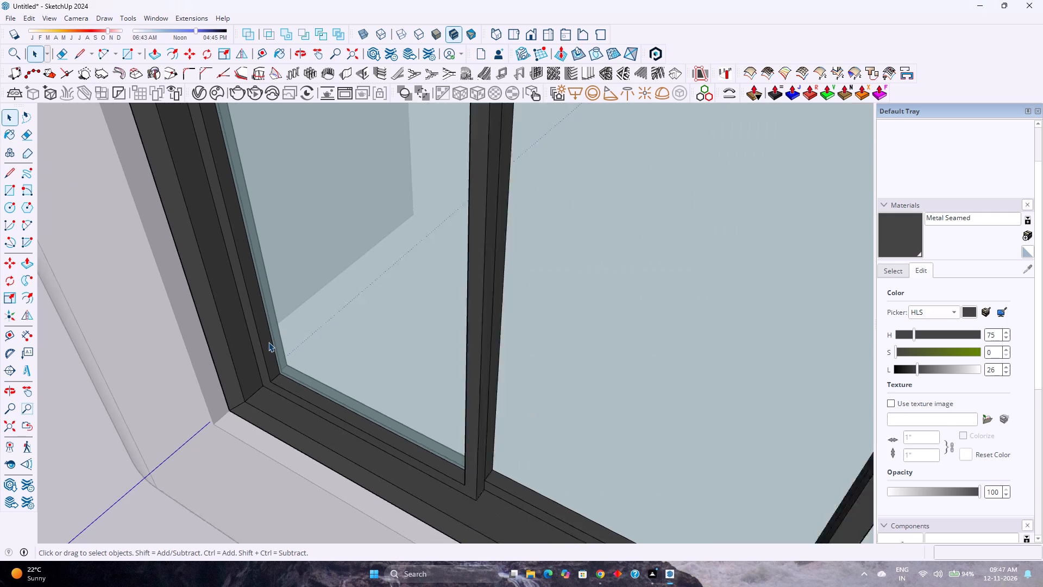
pyautogui.scroll(-4, 268, 342)
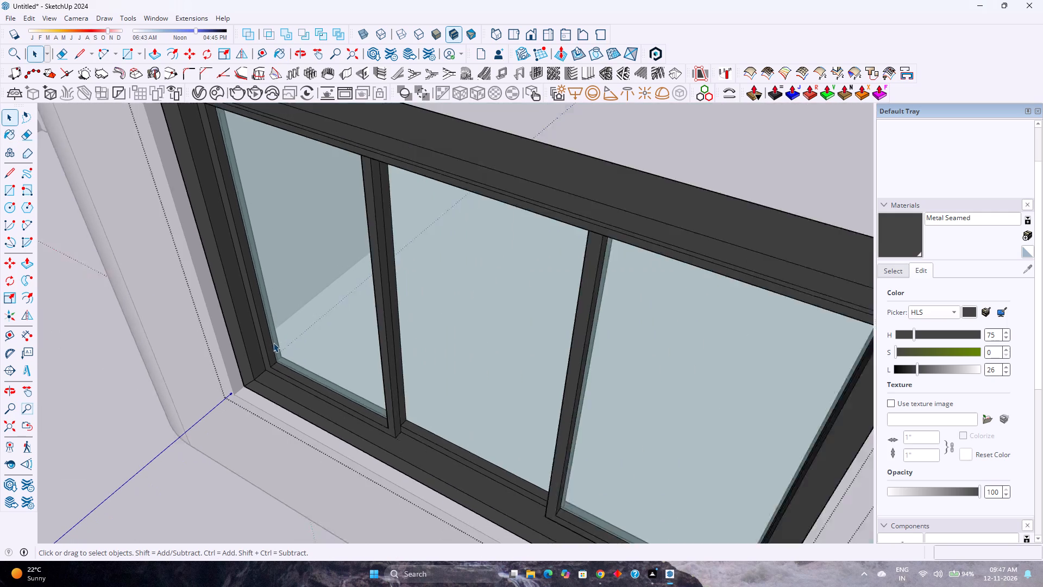
pyautogui.scroll(-5, 273, 342)
pyautogui.moveTo(280, 348); pyautogui.dragTo(643, 329, button='middle')
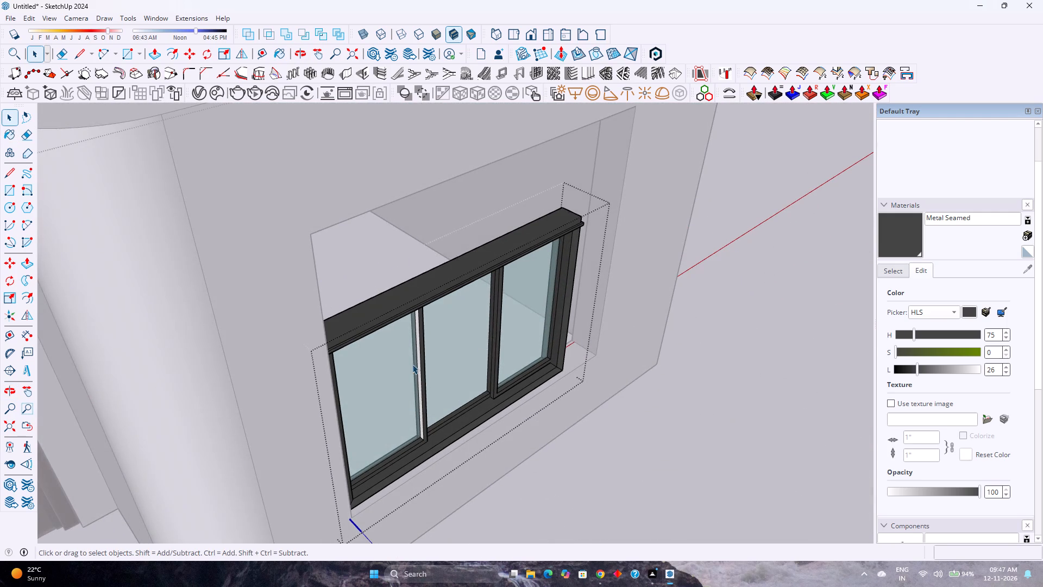
pyautogui.scroll(7, 413, 366)
pyautogui.click(891, 239)
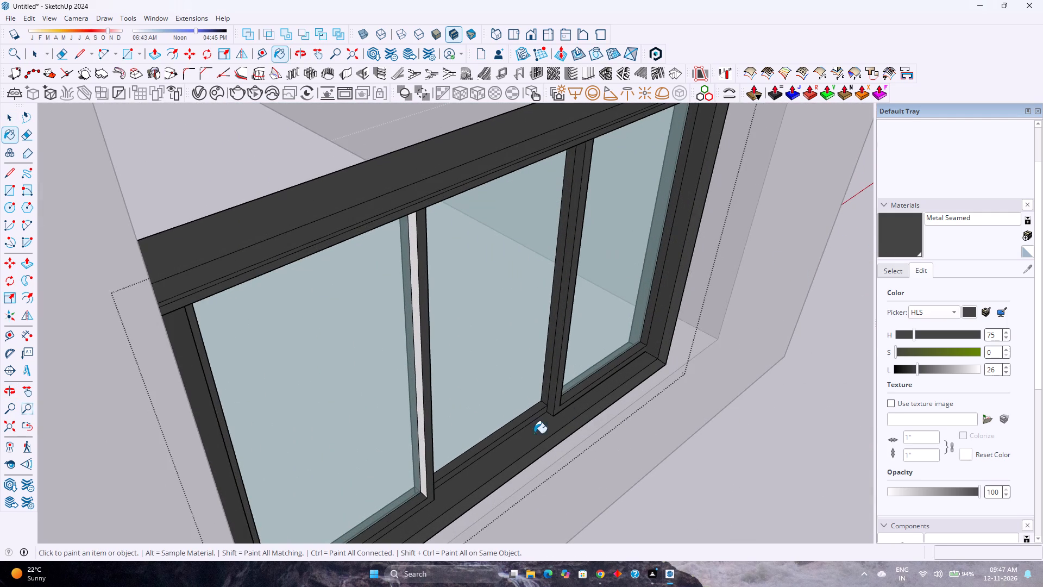
pyautogui.scroll(3, 509, 459)
pyautogui.scroll(5, 424, 470)
pyautogui.click(355, 440)
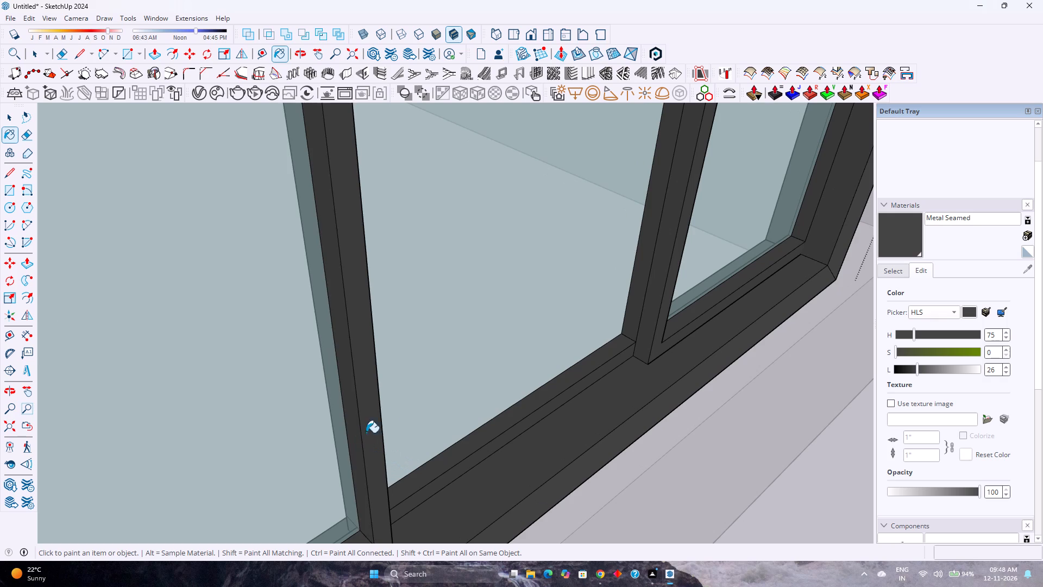
pyautogui.press('space')
pyautogui.scroll(-9, 481, 358)
pyautogui.press('Escape')
# Examine the triple-pane window's frame and its side gap against the wall opening, opening and closing the component.
pyautogui.scroll(-3, 490, 358)
pyautogui.moveTo(542, 361); pyautogui.dragTo(498, 359, button='middle')
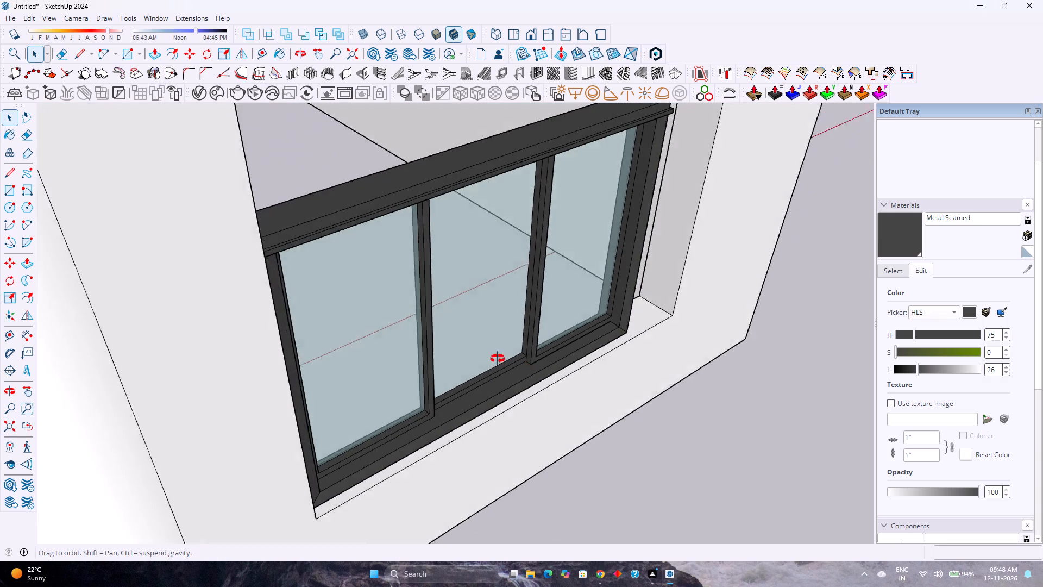
pyautogui.moveTo(498, 359); pyautogui.dragTo(430, 346, button='middle')
pyautogui.middleClick(430, 346)
pyautogui.scroll(-5, 424, 343)
pyautogui.press('Escape')
pyautogui.click(443, 313)
pyautogui.scroll(2, 480, 329)
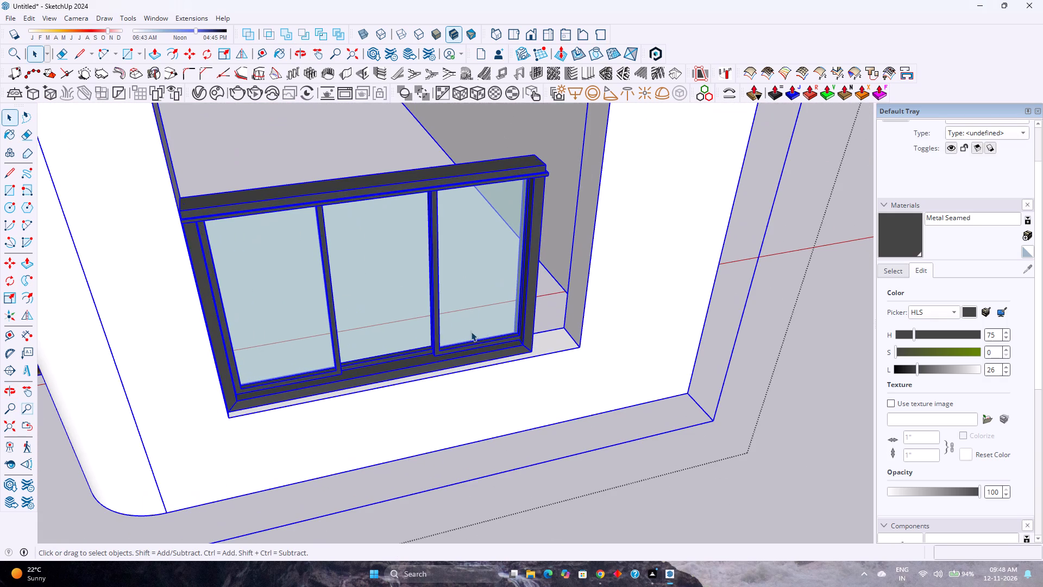
pyautogui.doubleClick(440, 363)
pyautogui.click(440, 363)
pyautogui.scroll(4, 492, 363)
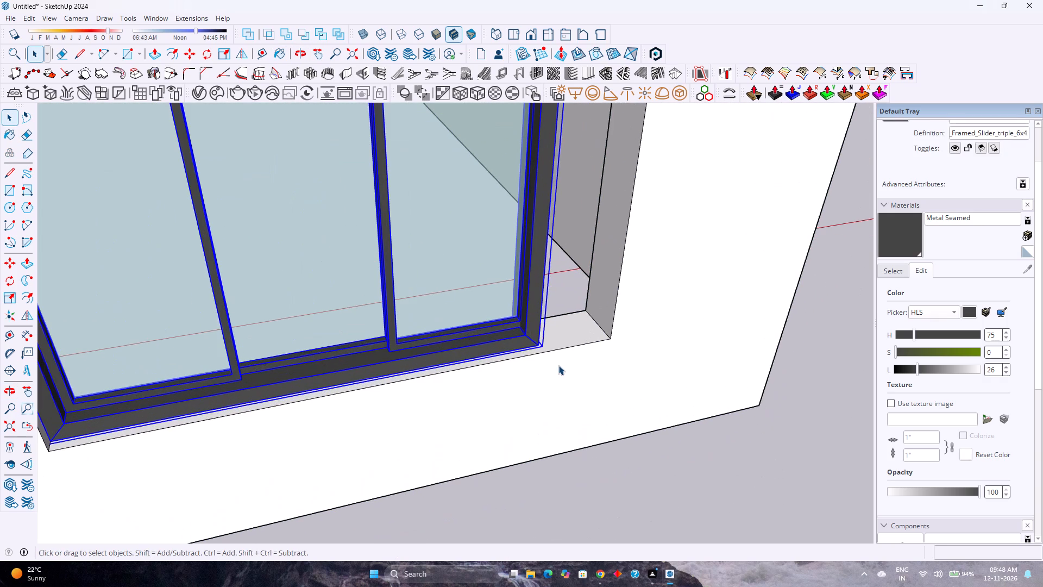
pyautogui.doubleClick(477, 349)
pyautogui.keyDown('shift'); pyautogui.moveTo(489, 349); pyautogui.dragTo(550, 426, button='middle'); pyautogui.keyUp('shift')
pyautogui.moveTo(579, 400); pyautogui.dragTo(564, 398, button='middle')
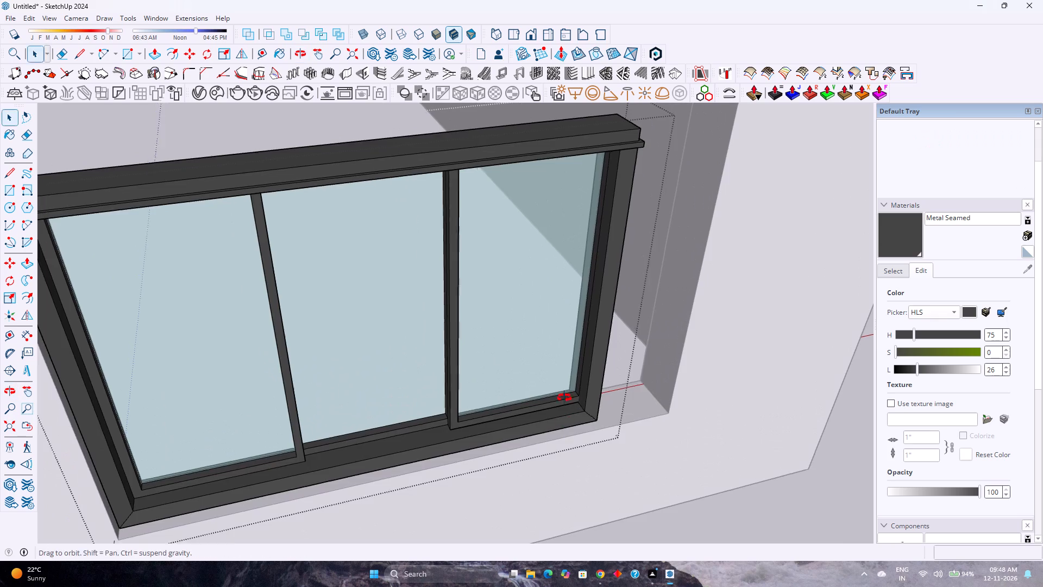
pyautogui.moveTo(564, 398); pyautogui.dragTo(435, 398, button='middle')
pyautogui.click(523, 377)
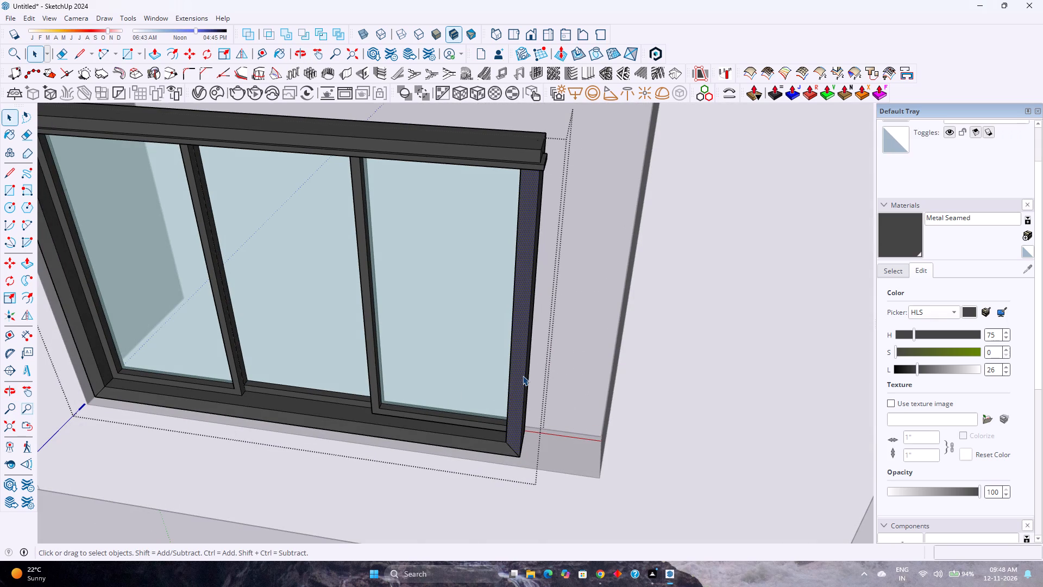
pyautogui.press('Escape')
# Scale the window component along the red axis by about 1.16 so its side frame reaches the edge of the wall opening.
pyautogui.click(521, 376)
pyautogui.press('s')
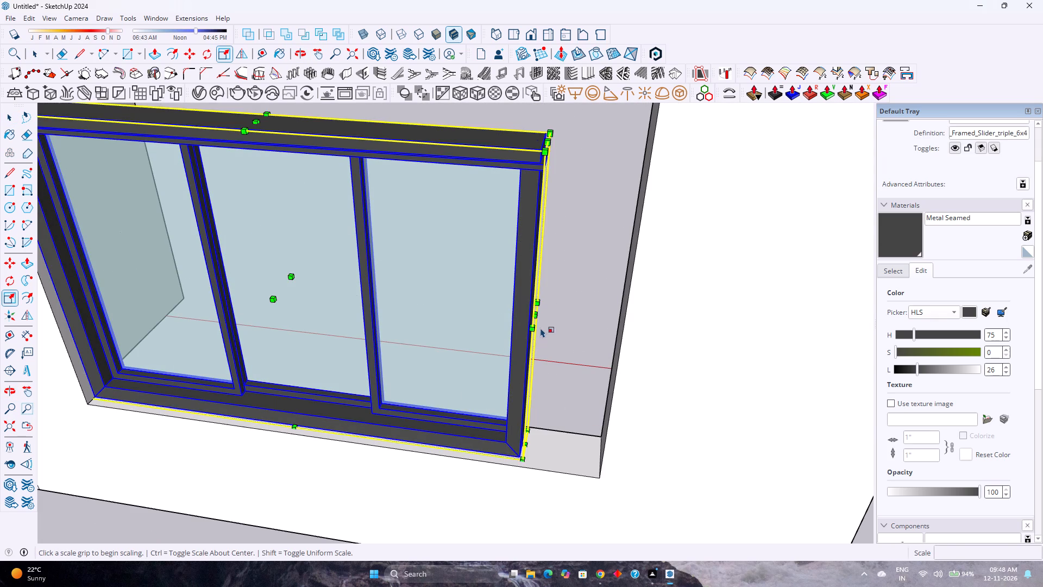
pyautogui.scroll(1, 535, 315)
pyautogui.click(533, 311)
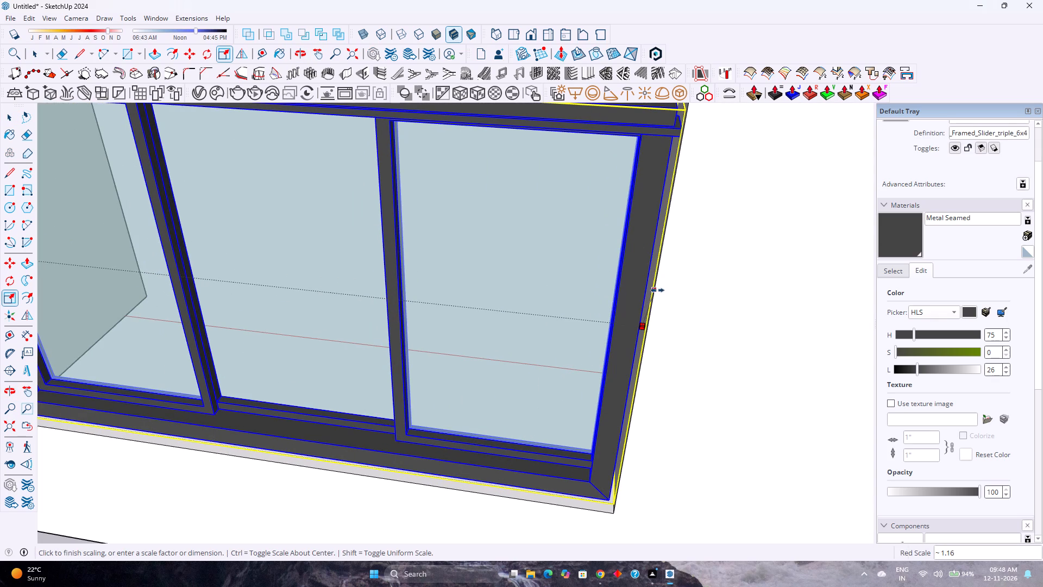
pyautogui.click(657, 290)
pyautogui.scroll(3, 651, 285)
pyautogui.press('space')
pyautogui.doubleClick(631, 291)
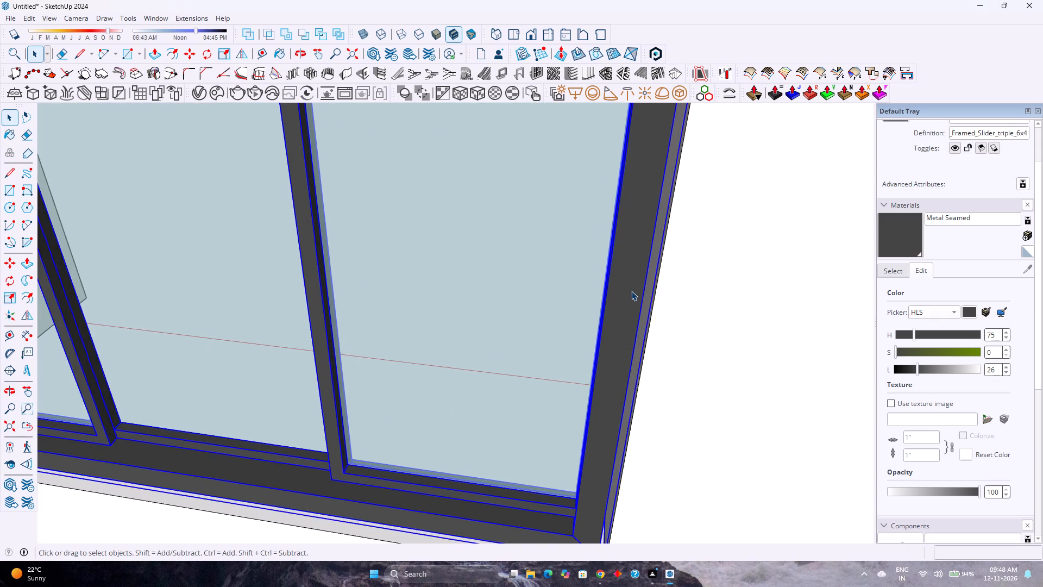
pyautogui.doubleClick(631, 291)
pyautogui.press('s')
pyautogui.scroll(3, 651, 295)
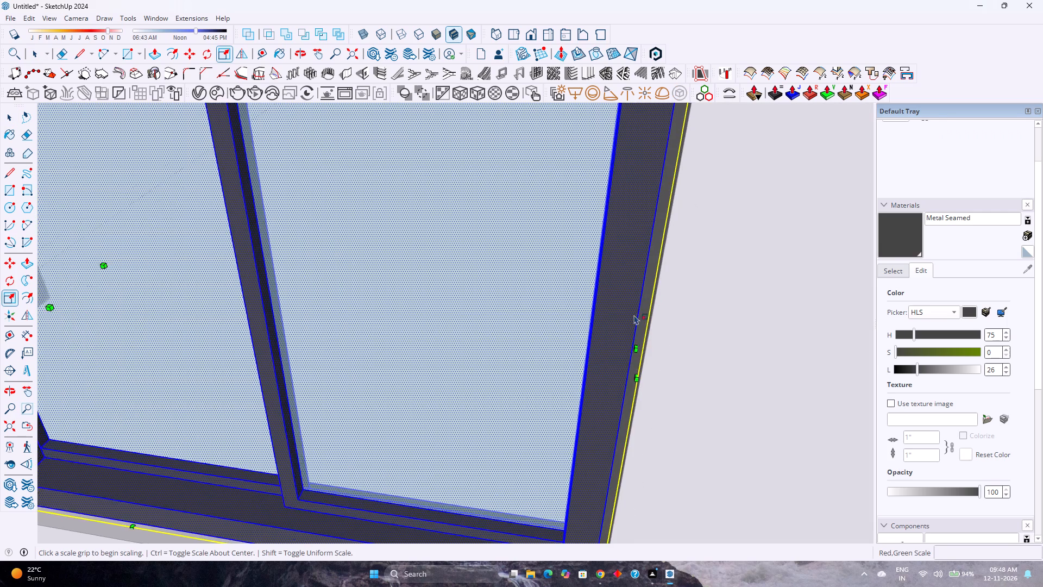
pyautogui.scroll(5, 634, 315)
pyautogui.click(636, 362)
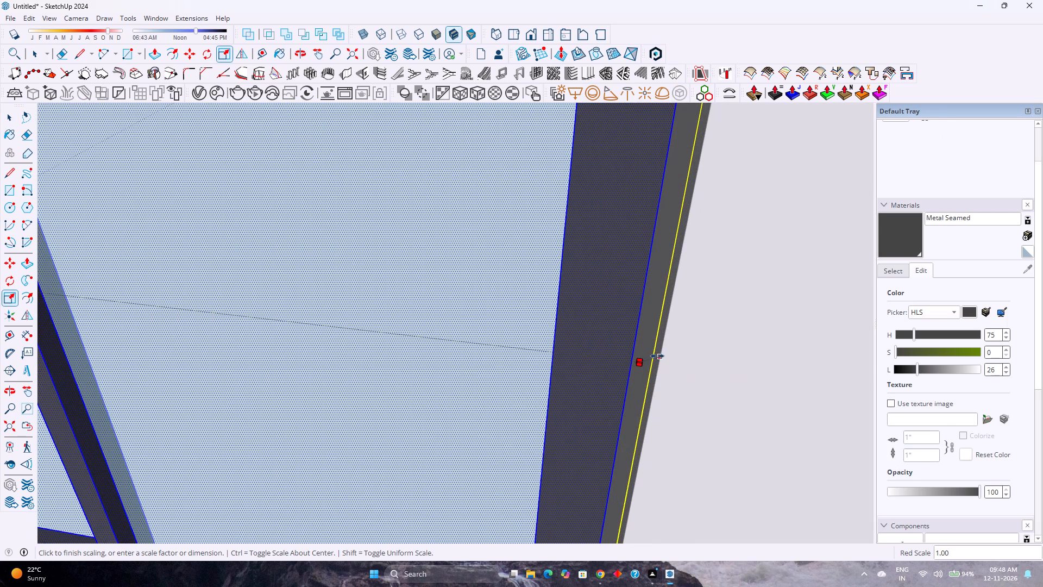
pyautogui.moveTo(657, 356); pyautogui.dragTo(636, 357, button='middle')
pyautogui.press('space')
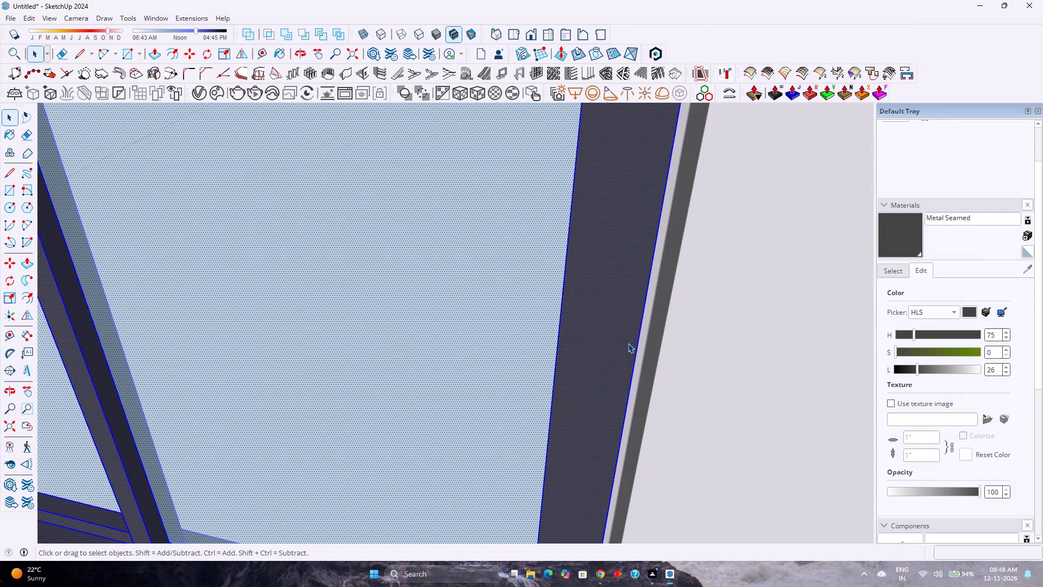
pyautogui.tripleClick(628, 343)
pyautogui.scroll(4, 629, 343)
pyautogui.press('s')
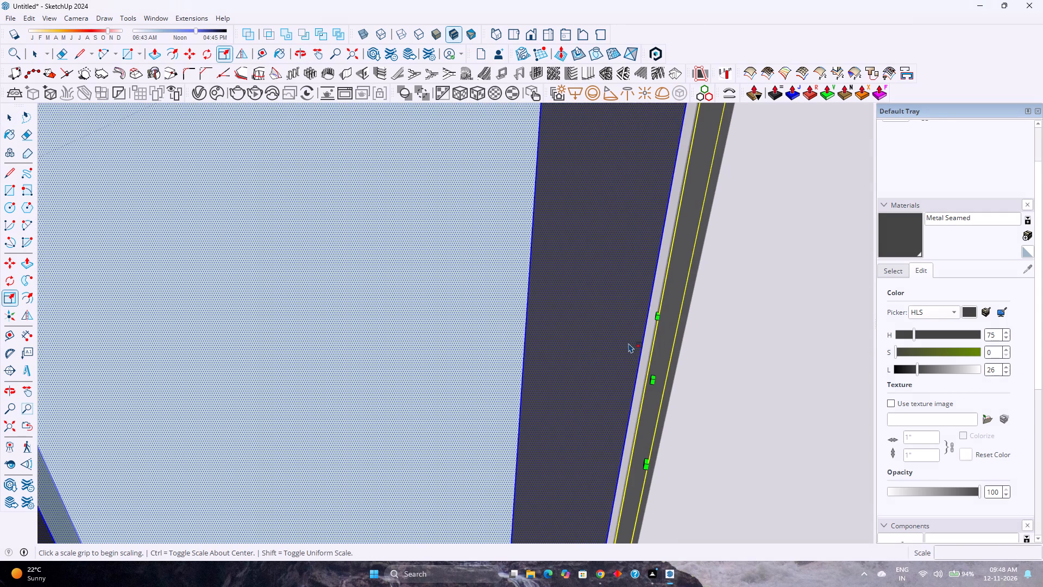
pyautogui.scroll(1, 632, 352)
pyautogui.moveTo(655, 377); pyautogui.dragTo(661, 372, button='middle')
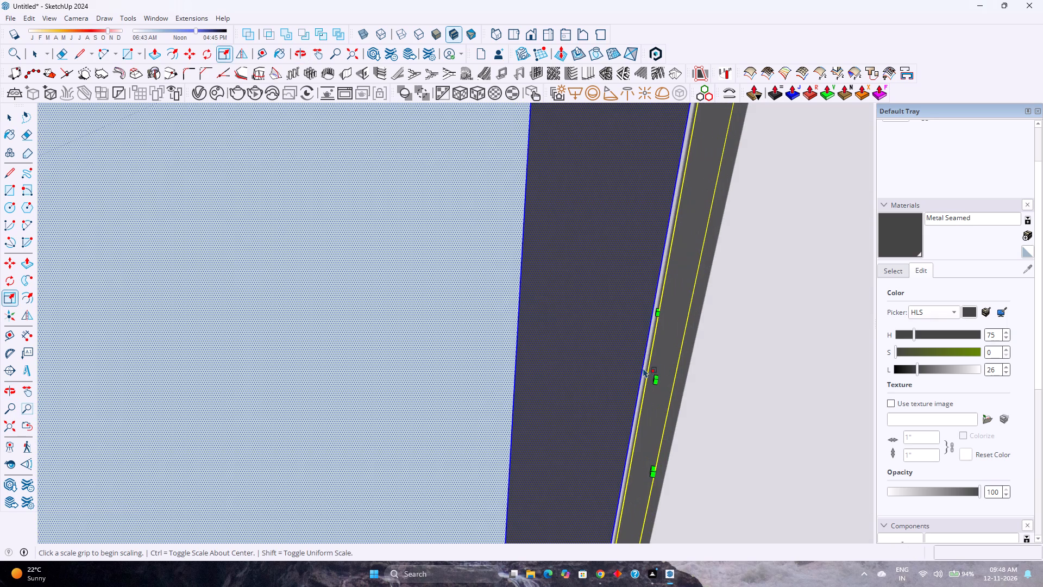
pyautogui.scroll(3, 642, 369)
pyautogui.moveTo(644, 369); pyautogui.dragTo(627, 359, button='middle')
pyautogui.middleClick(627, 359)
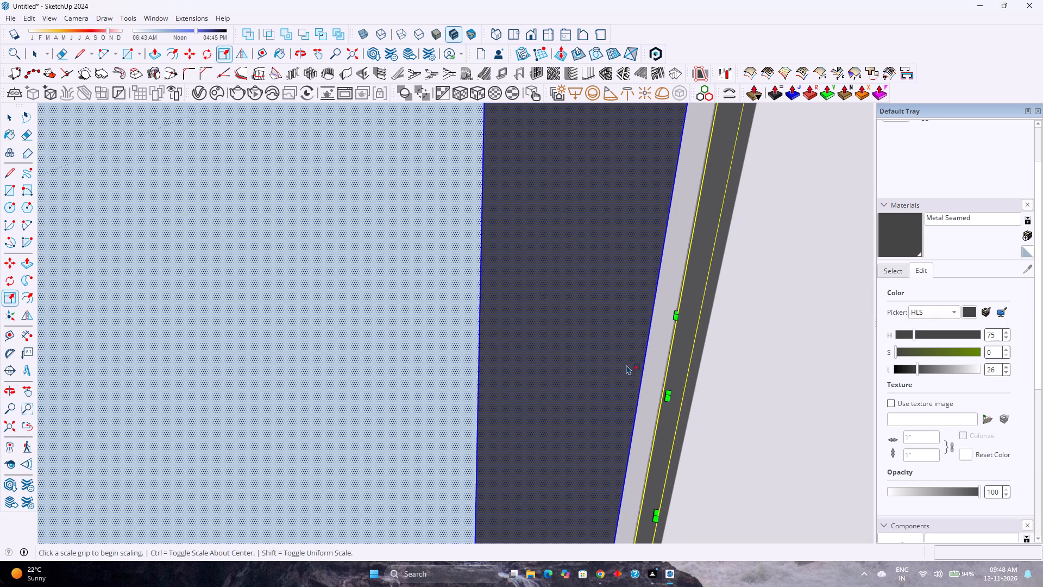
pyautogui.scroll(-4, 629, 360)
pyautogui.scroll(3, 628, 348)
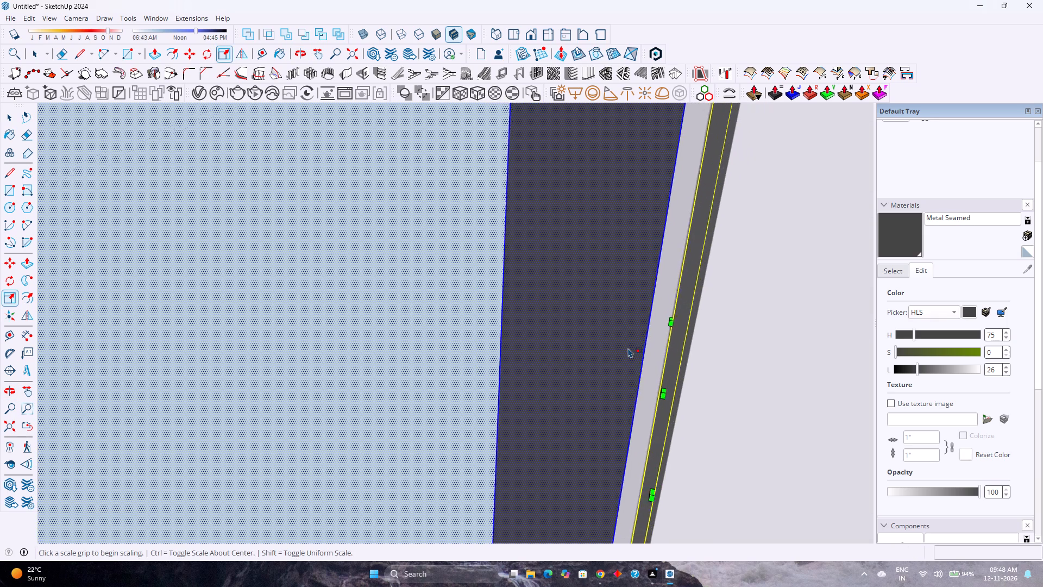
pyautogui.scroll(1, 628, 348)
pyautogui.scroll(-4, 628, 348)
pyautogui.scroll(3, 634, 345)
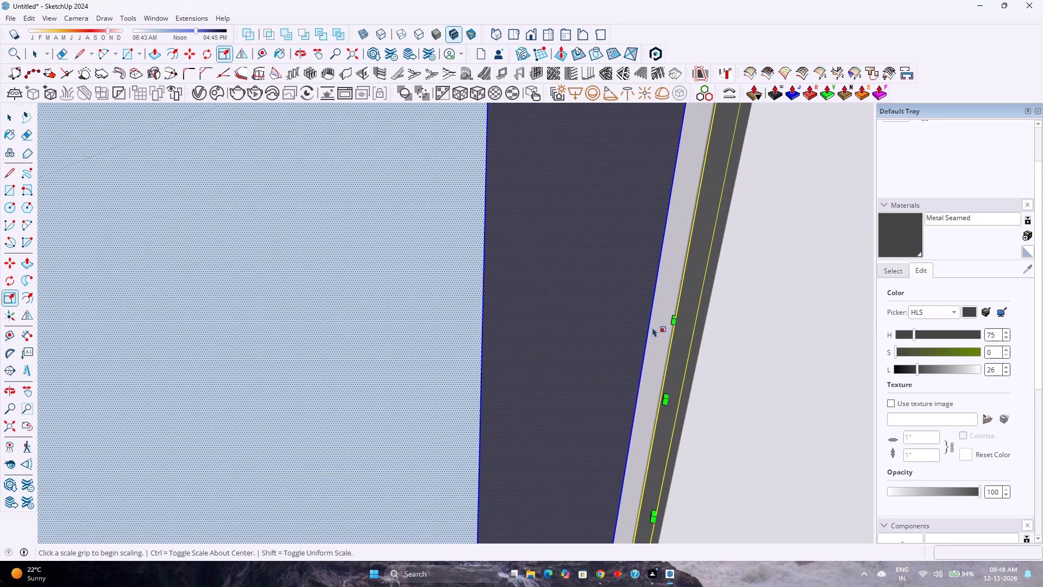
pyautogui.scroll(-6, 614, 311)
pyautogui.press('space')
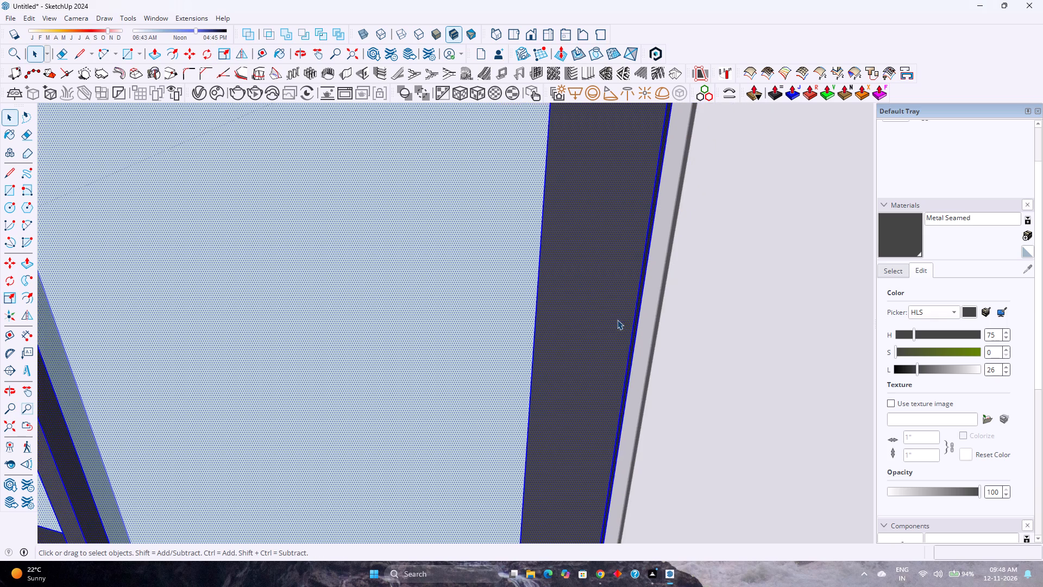
# Select all of the window's frame and glass geometry inside its component and make it a group.
pyautogui.tripleClick(611, 313)
pyautogui.click(611, 313)
pyautogui.scroll(-8, 611, 313)
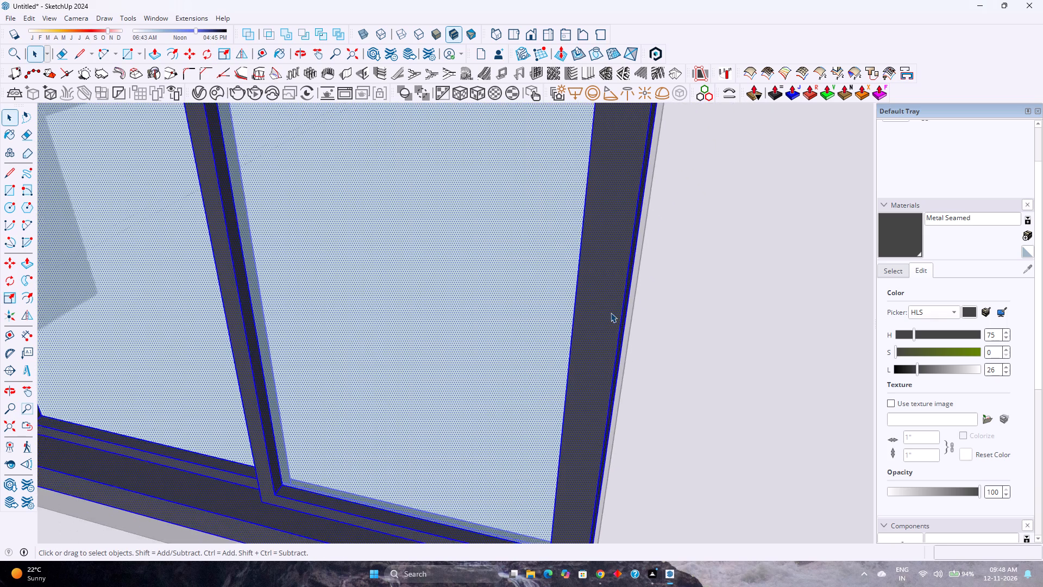
pyautogui.scroll(-8, 611, 313)
pyautogui.rightClick(611, 313)
pyautogui.click(634, 99)
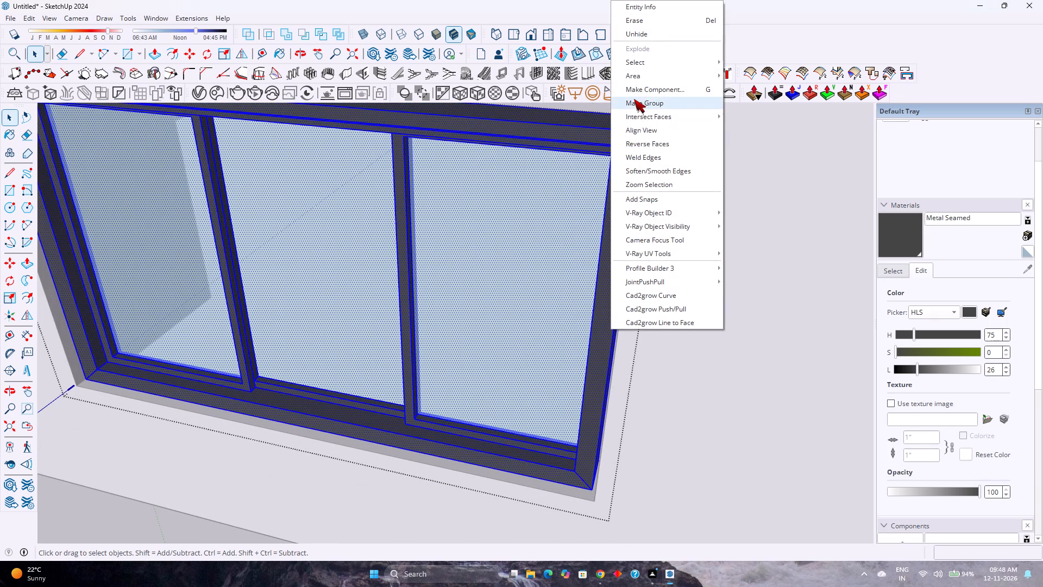
# Examine the grouped window geometry, its header and both end frames for fit against the sides of the wall opening.
pyautogui.scroll(4, 589, 336)
pyautogui.moveTo(621, 346); pyautogui.dragTo(686, 369, button='middle')
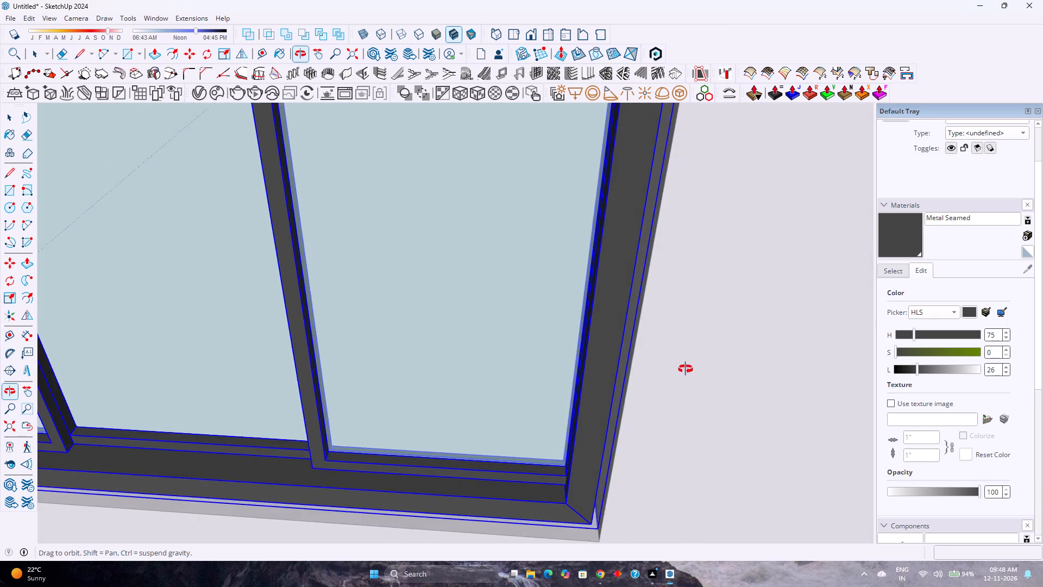
pyautogui.moveTo(686, 369); pyautogui.dragTo(686, 406, button='middle')
pyautogui.press('space')
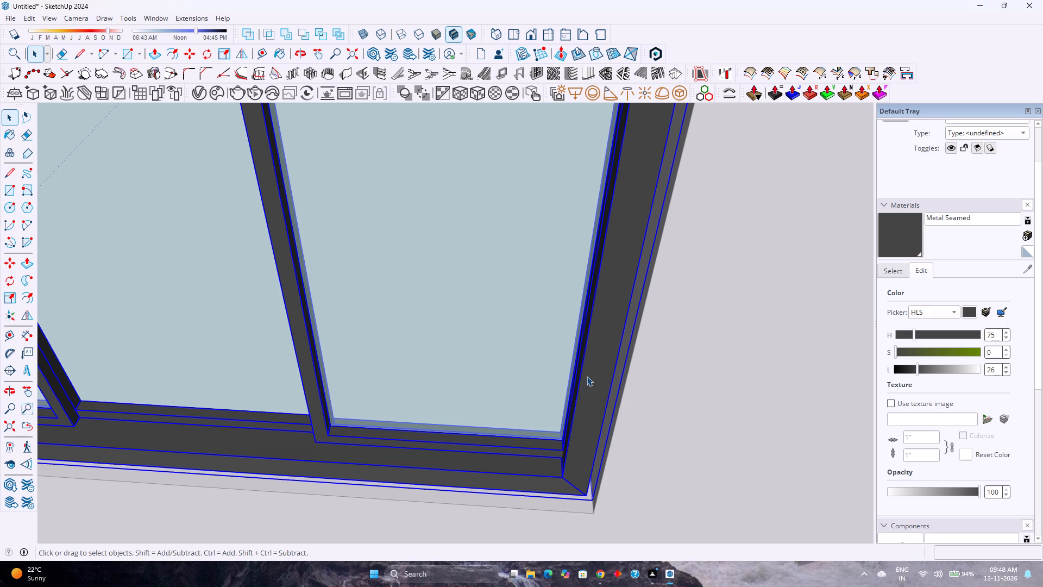
pyautogui.press('Escape')
pyautogui.click(590, 374)
pyautogui.tripleClick(596, 373)
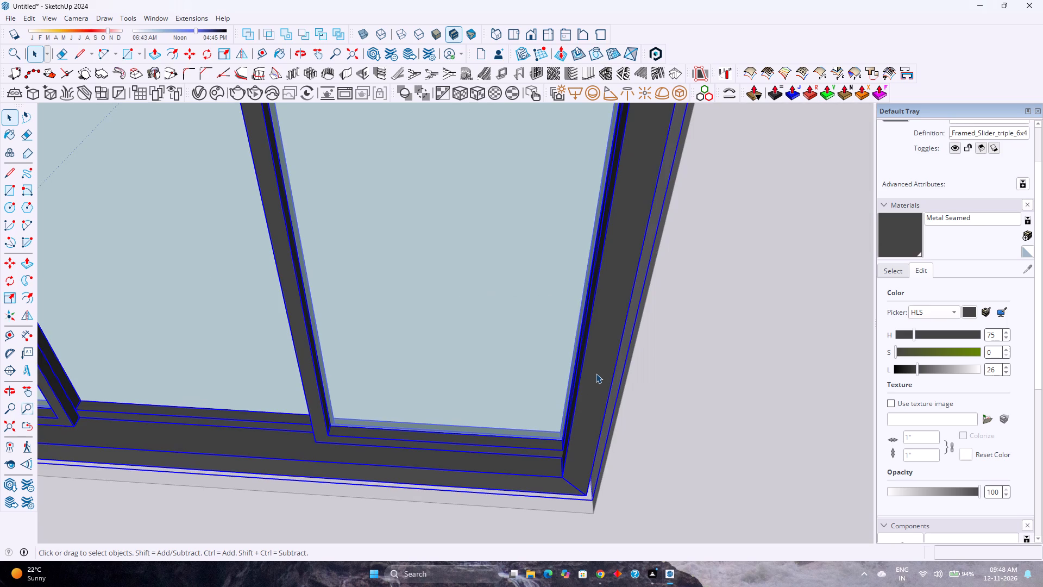
pyautogui.tripleClick(596, 373)
pyautogui.scroll(-8, 596, 373)
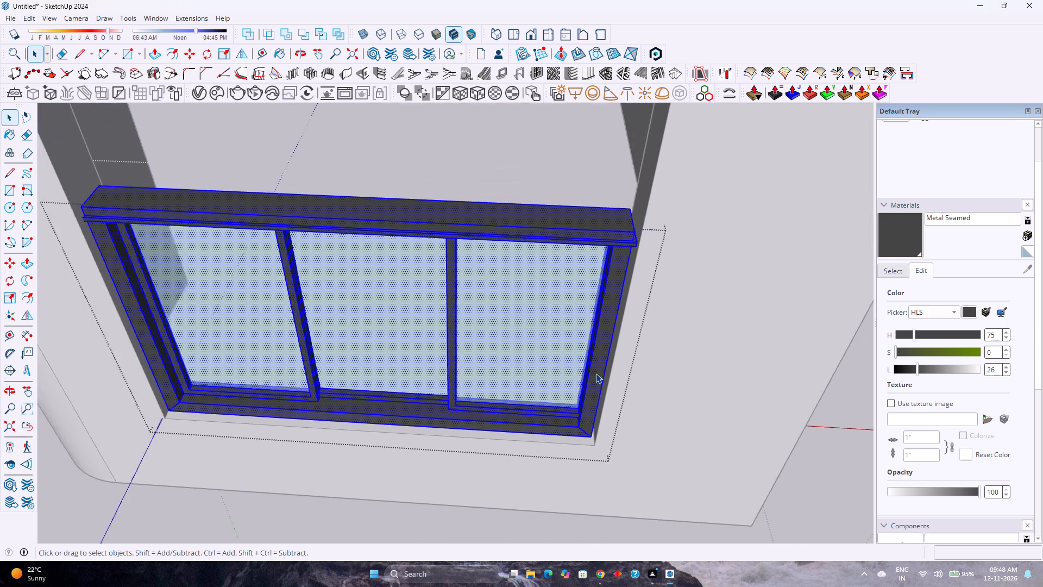
pyautogui.scroll(-1, 596, 373)
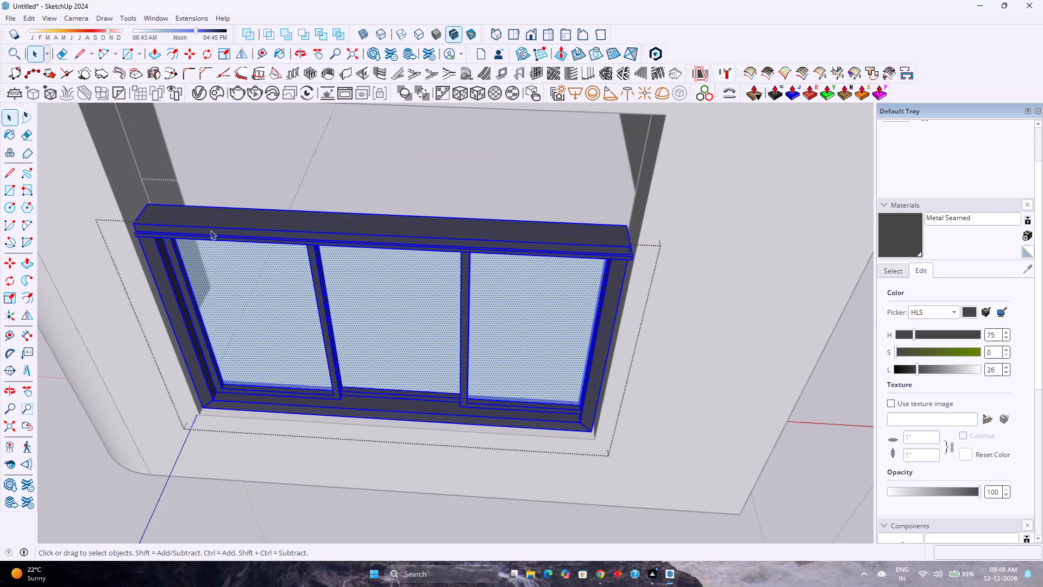
pyautogui.scroll(12, 200, 218)
pyautogui.moveTo(155, 233); pyautogui.dragTo(118, 296, button='middle')
pyautogui.middleClick(118, 296)
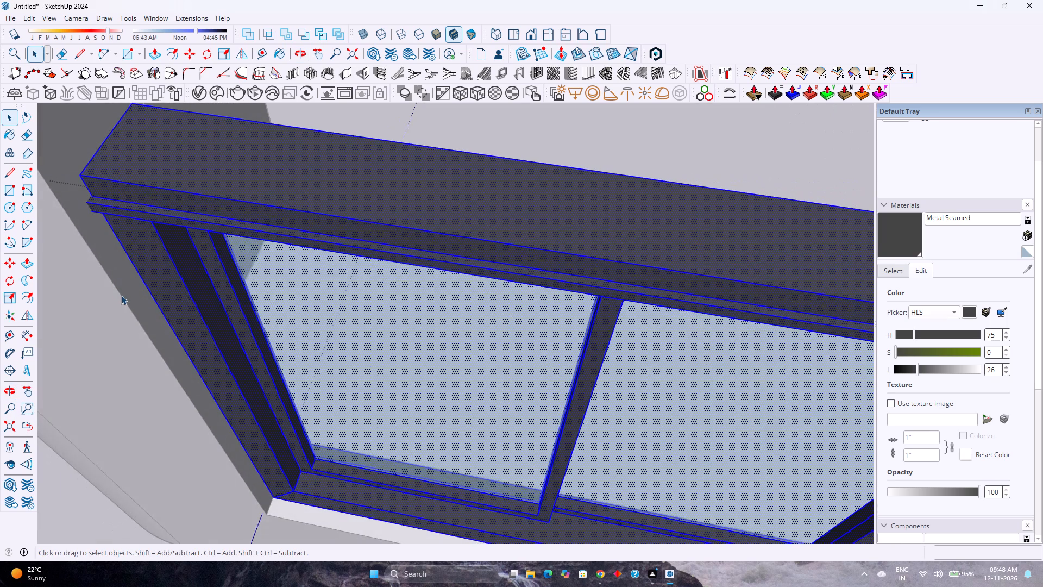
pyautogui.scroll(-4, 121, 295)
pyautogui.press('Escape')
pyautogui.scroll(-2, 124, 293)
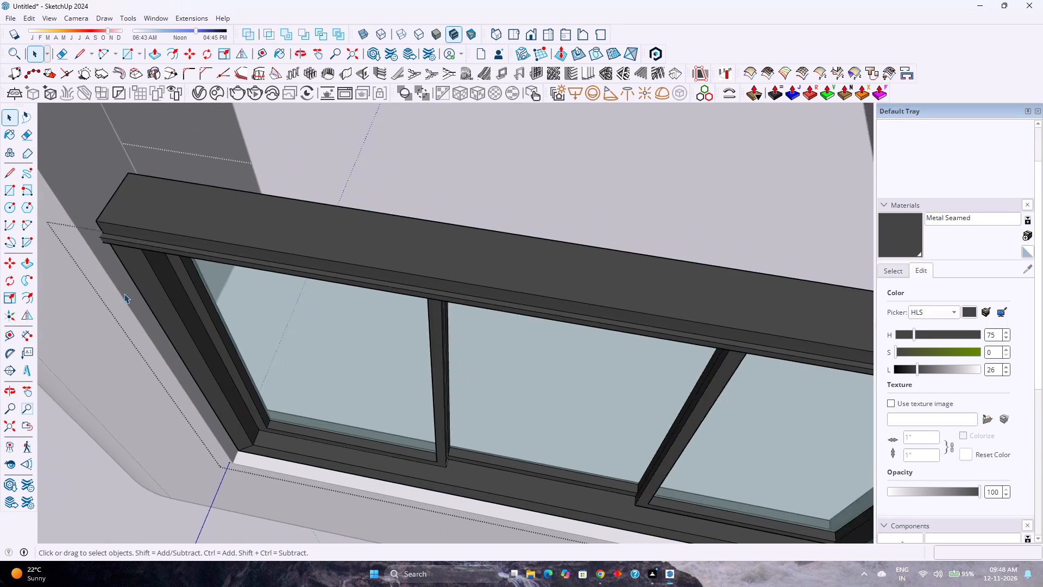
pyautogui.scroll(-2, 124, 293)
pyautogui.scroll(11, 117, 250)
pyautogui.scroll(-4, 93, 249)
pyautogui.scroll(-1, 140, 257)
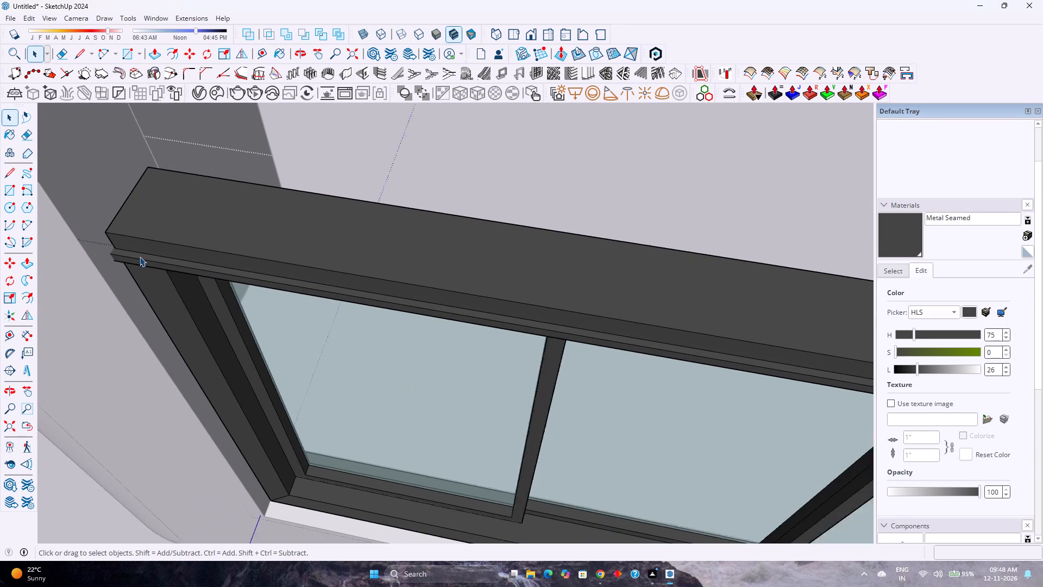
pyautogui.scroll(-5, 140, 257)
pyautogui.scroll(-7, 181, 273)
pyautogui.scroll(4, 613, 339)
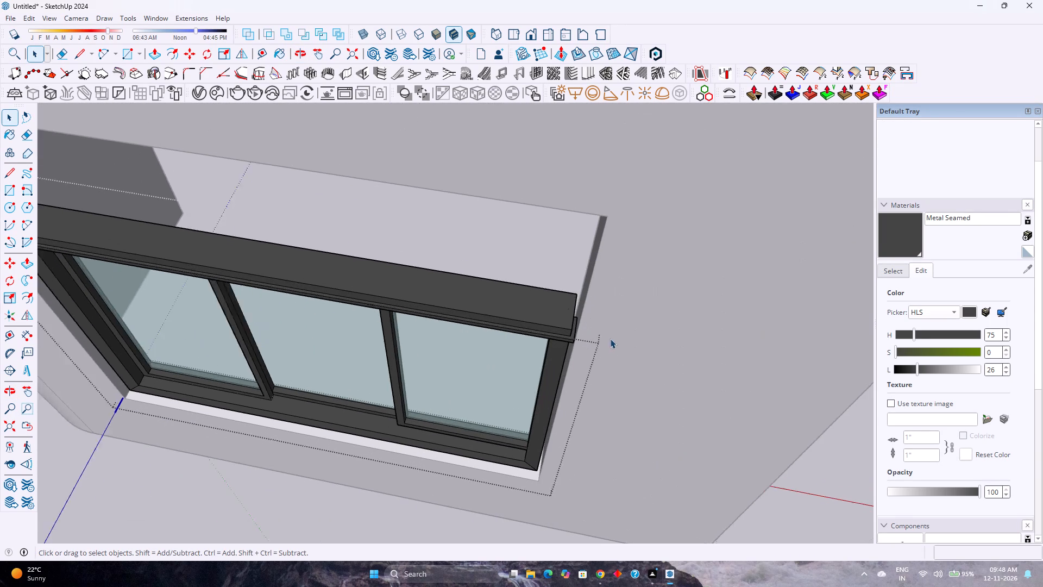
pyautogui.scroll(4, 525, 337)
pyautogui.scroll(-2, 525, 337)
pyautogui.scroll(2, 525, 337)
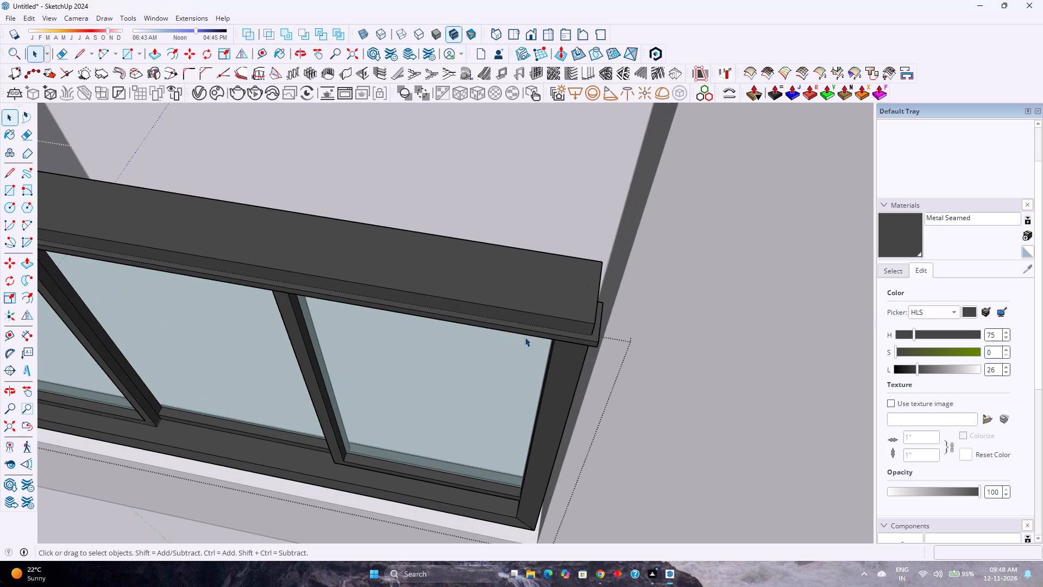
pyautogui.scroll(-4, 525, 337)
pyautogui.keyDown('shift'); pyautogui.moveTo(291, 345); pyautogui.dragTo(310, 349, button='middle'); pyautogui.keyUp('shift')
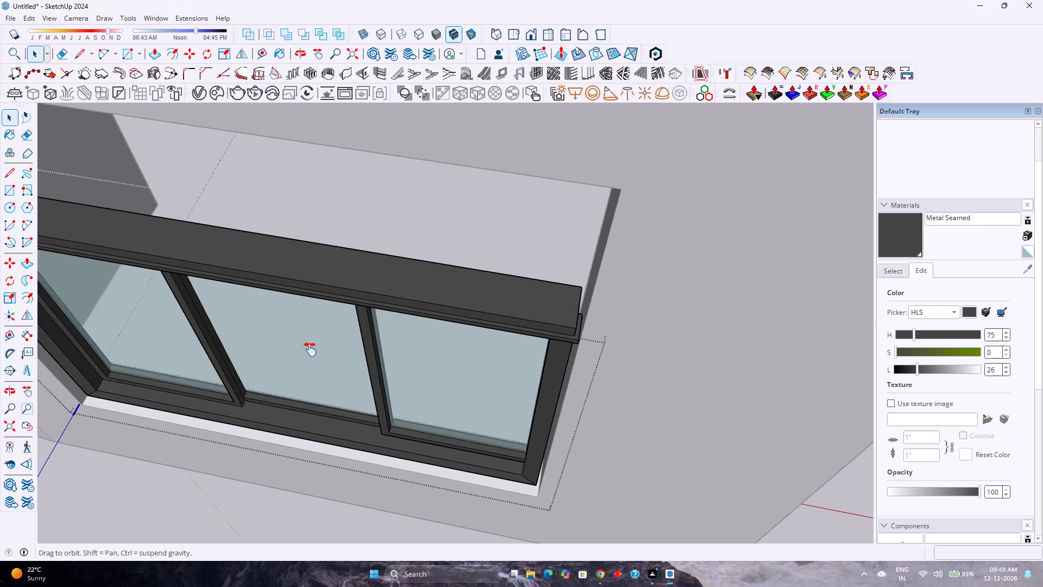
pyautogui.keyDown('shift'); pyautogui.moveTo(310, 349); pyautogui.dragTo(507, 367, button='middle'); pyautogui.keyUp('shift')
pyautogui.scroll(4, 437, 262)
pyautogui.scroll(-3, 437, 268)
pyautogui.press('Escape')
# Move the triple-pane window component 10" along the green axis, out in front of the wall opening.
pyautogui.click(437, 268)
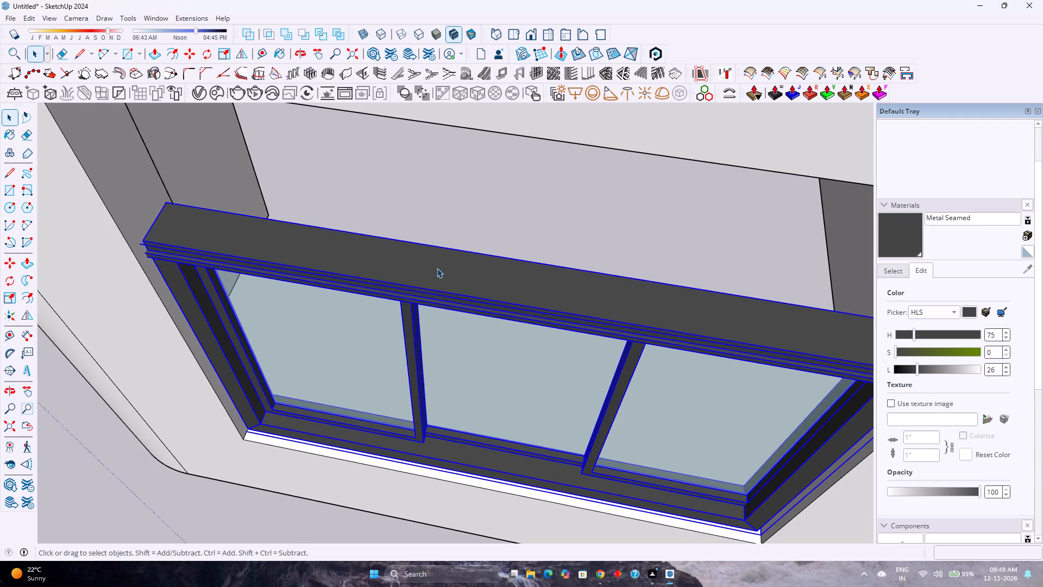
pyautogui.press('m')
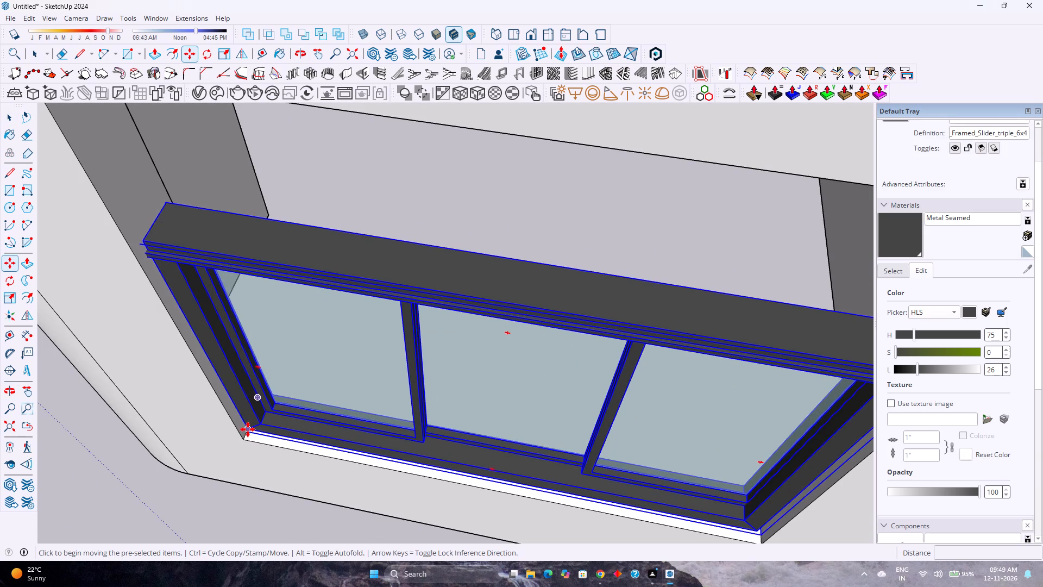
pyautogui.scroll(9, 247, 436)
pyautogui.click(251, 419)
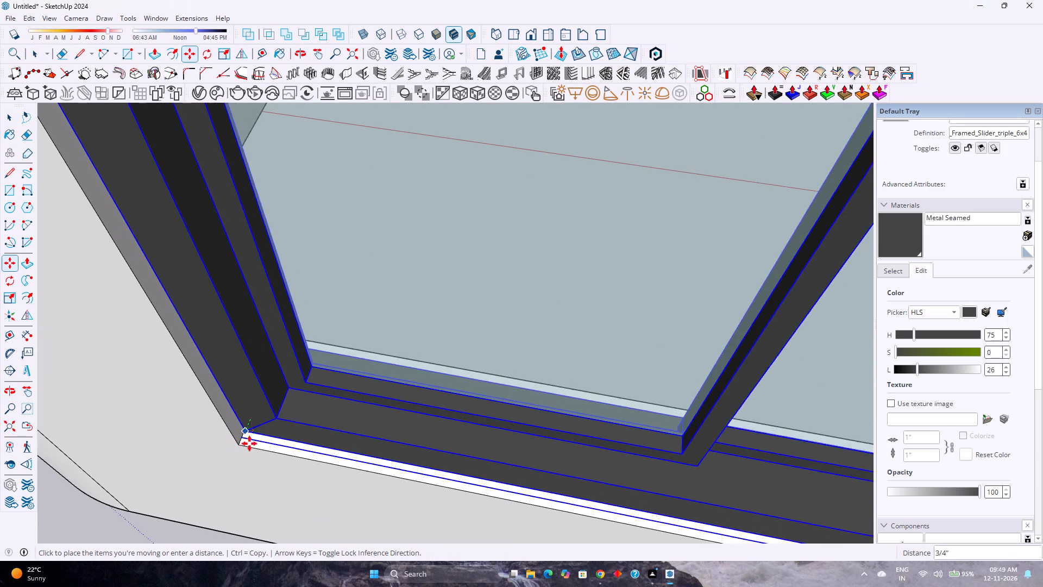
pyautogui.scroll(-13, 235, 473)
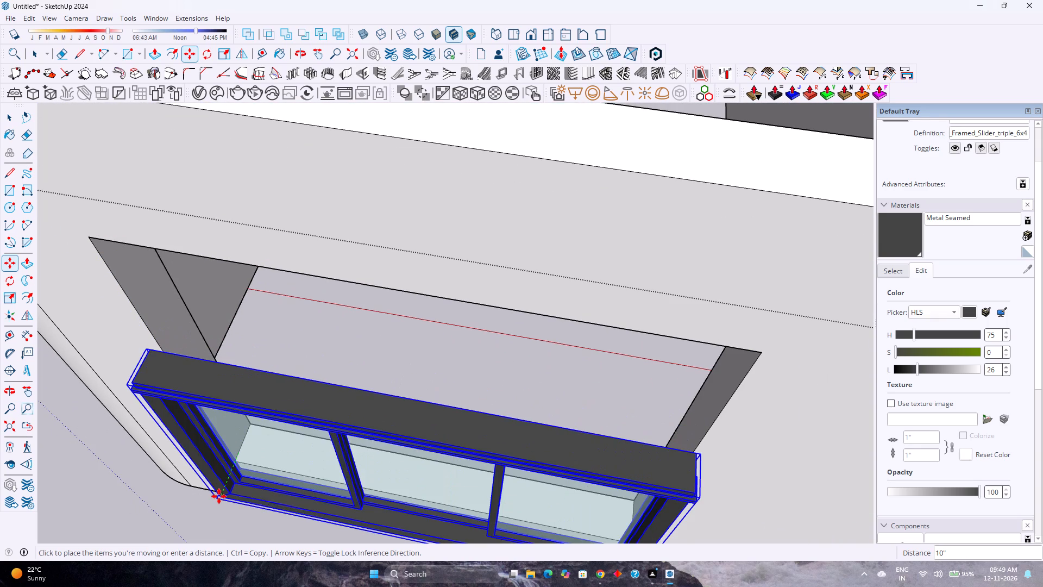
pyautogui.press('Left')
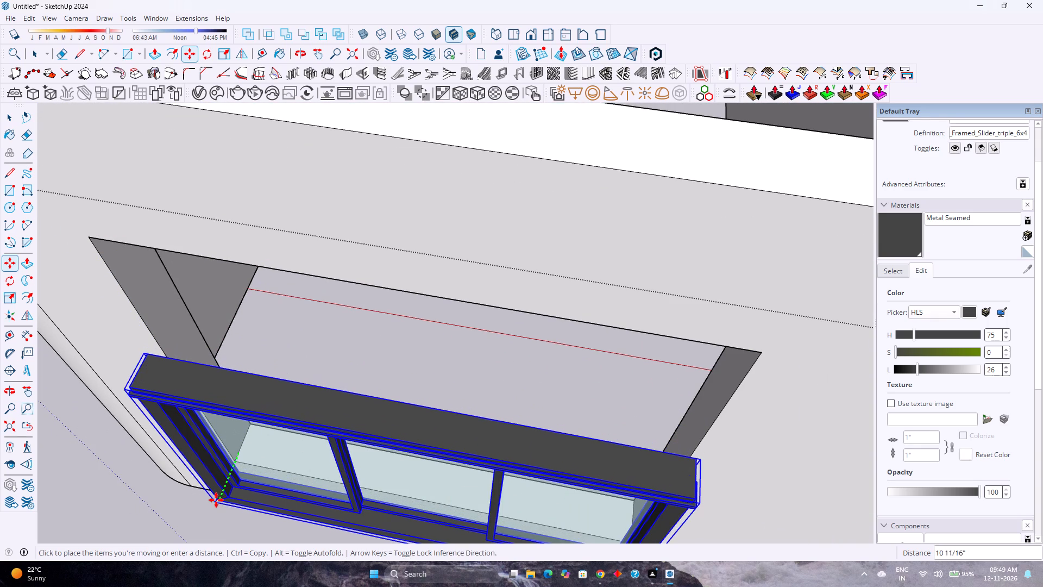
pyautogui.write('10')
pyautogui.press('Return')
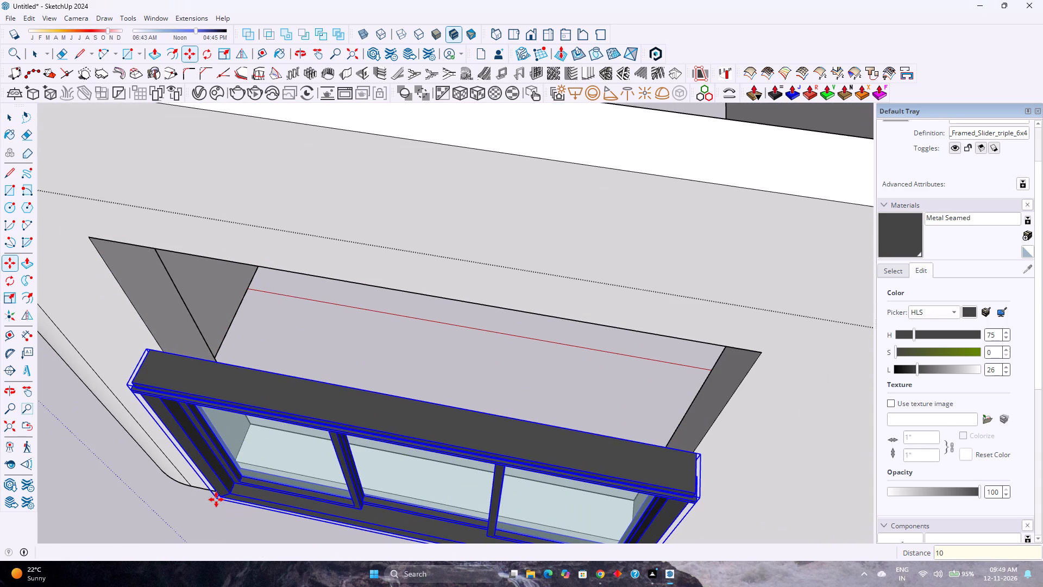
# Inside the window component, push the header strip's projecting end in about 9/16" flush with the side frame and erase its leftover edges.
pyautogui.press('space')
pyautogui.doubleClick(294, 397)
pyautogui.scroll(3, 260, 407)
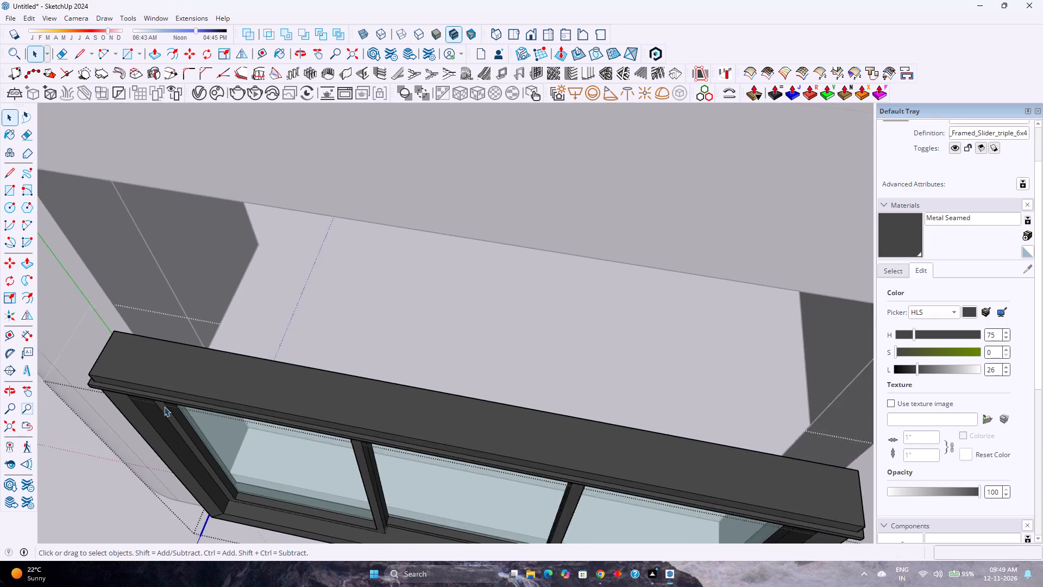
pyautogui.scroll(3, 164, 407)
pyautogui.moveTo(150, 407); pyautogui.dragTo(408, 350, button='middle')
pyautogui.scroll(-4, 407, 349)
pyautogui.scroll(6, 284, 492)
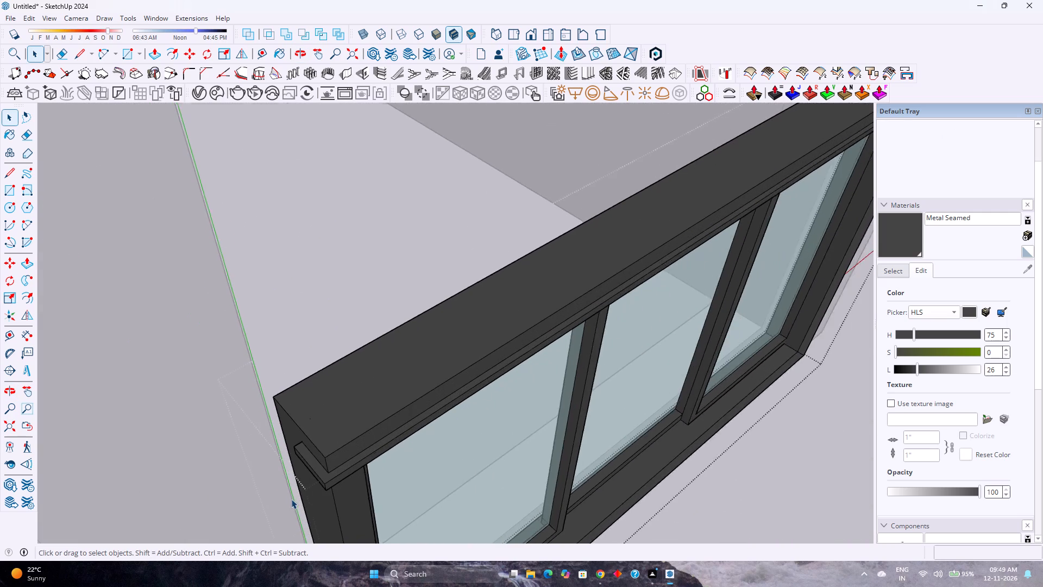
pyautogui.scroll(4, 291, 499)
pyautogui.doubleClick(340, 454)
pyautogui.scroll(1, 331, 458)
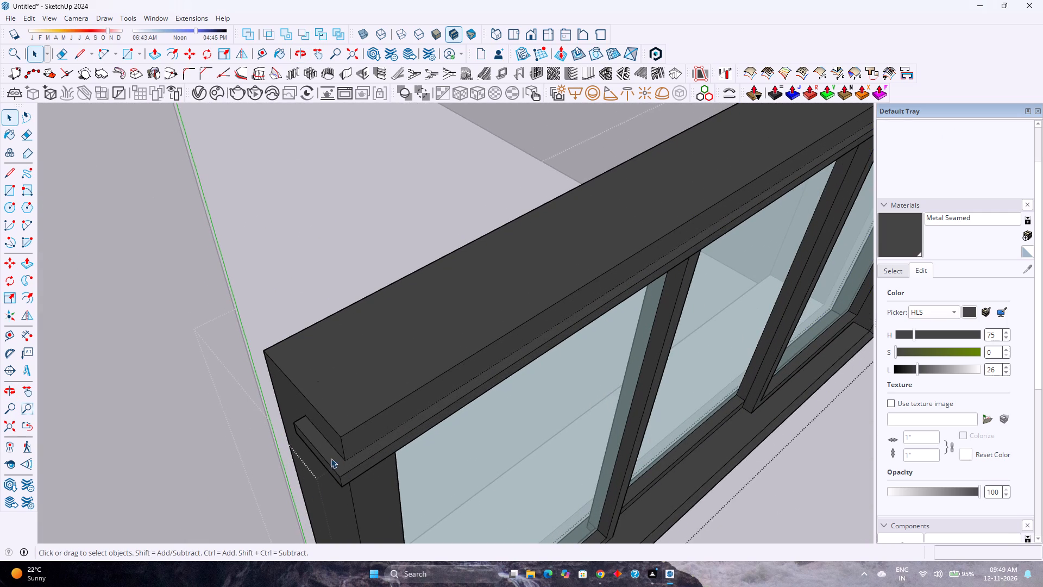
pyautogui.scroll(4, 321, 469)
pyautogui.moveTo(317, 474); pyautogui.dragTo(336, 410, button='middle')
pyautogui.click(337, 416)
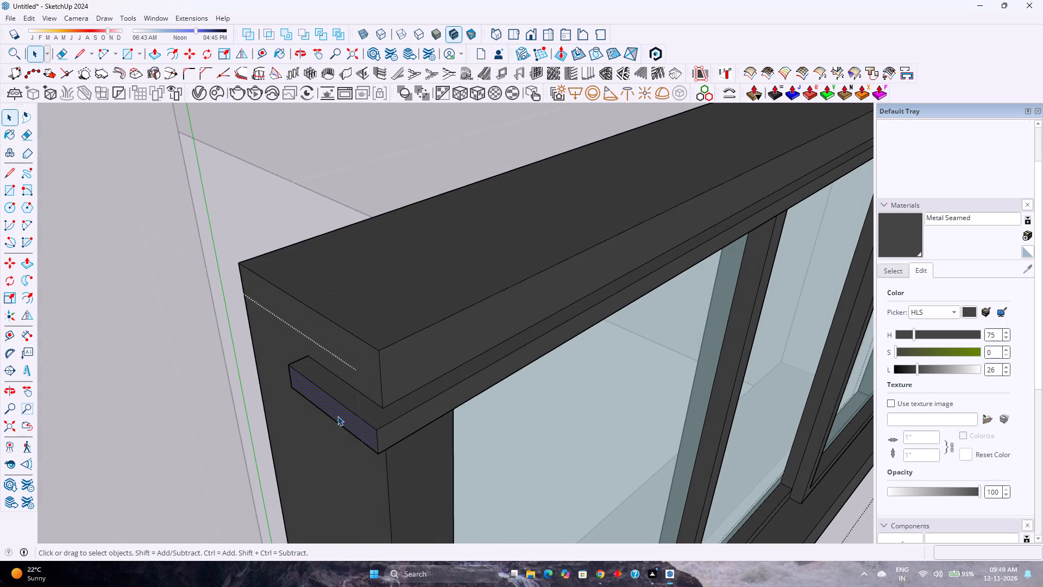
pyautogui.press('p')
pyautogui.click(337, 416)
pyautogui.click(356, 376)
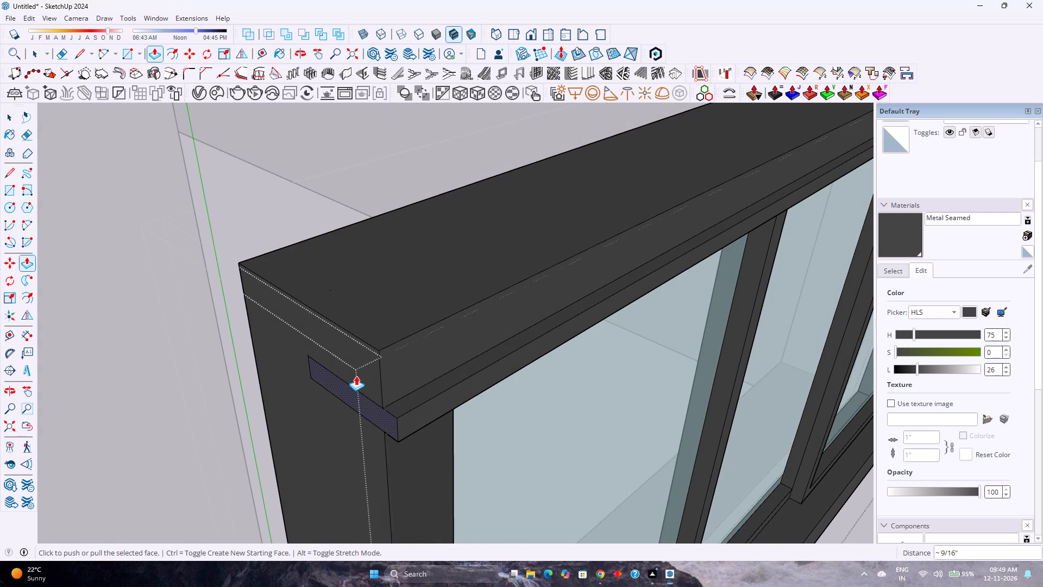
pyautogui.press('e')
pyautogui.moveTo(347, 374); pyautogui.dragTo(334, 418)
pyautogui.moveTo(321, 366); pyautogui.dragTo(318, 365)
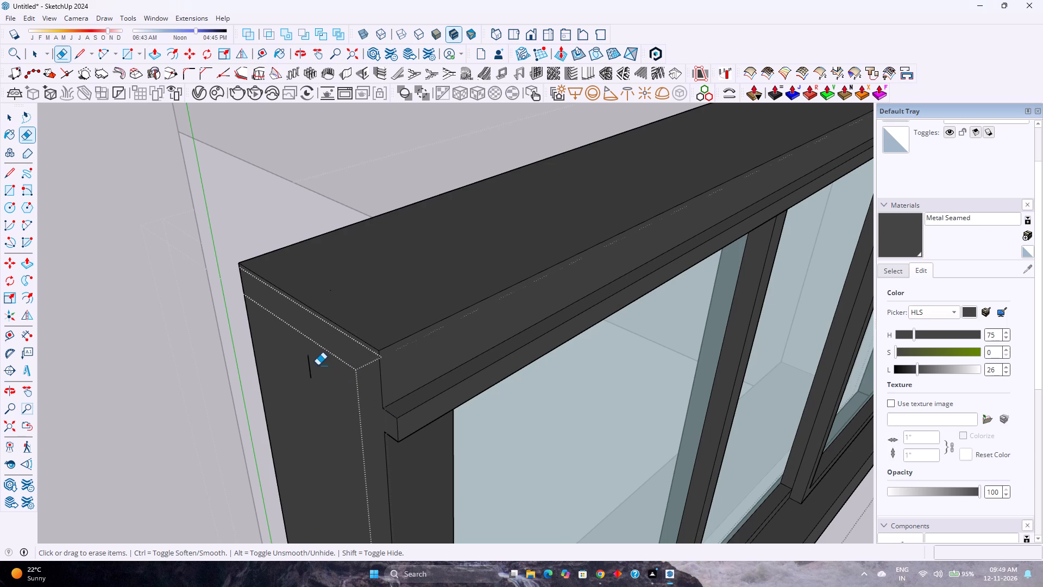
pyautogui.moveTo(318, 365); pyautogui.dragTo(307, 363)
# Push the header strip's opposite projecting end in about 9/16" flush with the frame, erase its leftover edges and close the component.
pyautogui.scroll(-13, 273, 422)
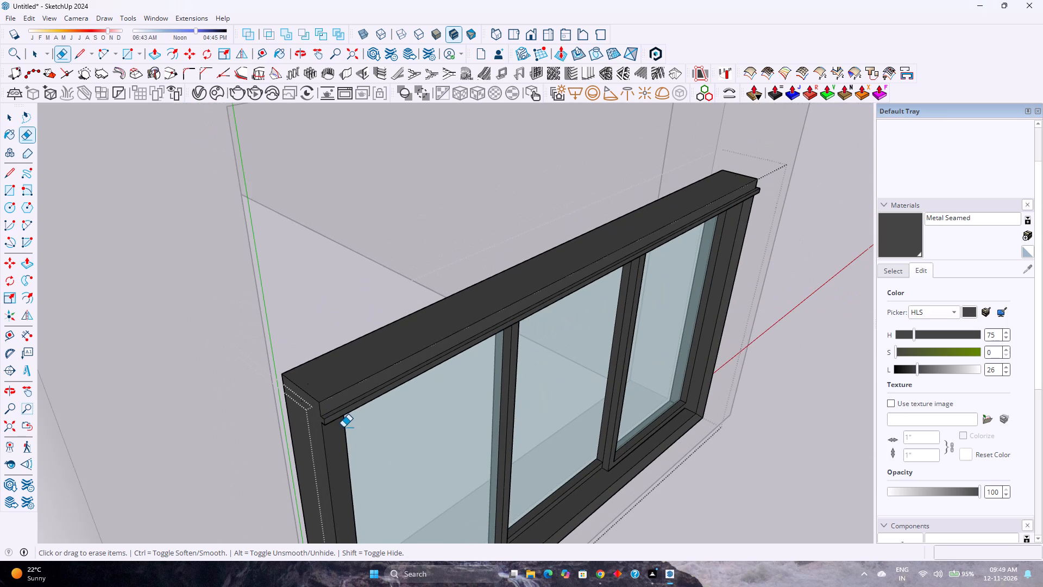
pyautogui.moveTo(477, 408); pyautogui.dragTo(224, 403, button='middle')
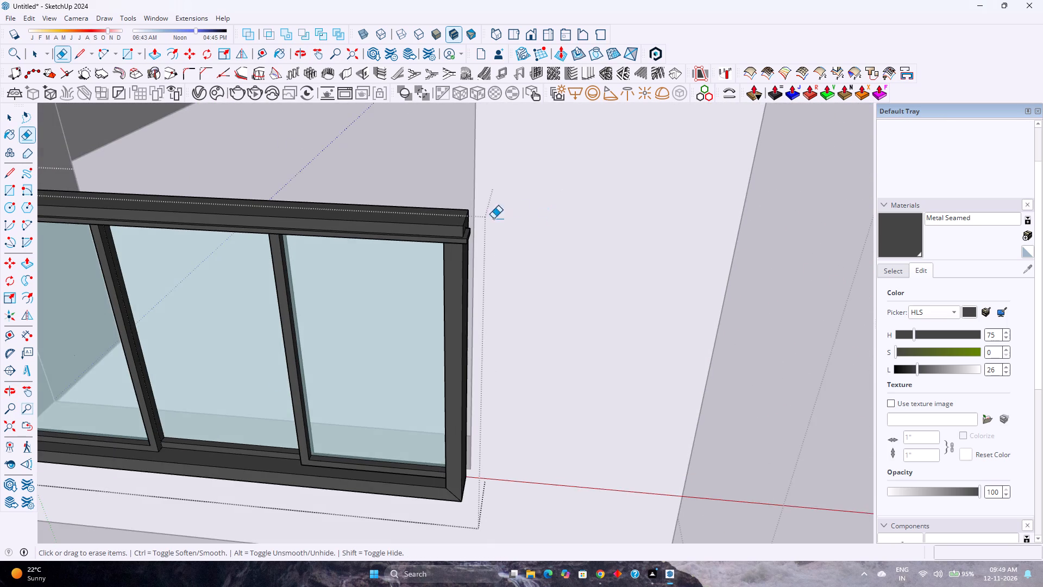
pyautogui.scroll(20, 414, 242)
pyautogui.scroll(1, 414, 242)
pyautogui.moveTo(495, 229); pyautogui.dragTo(441, 239, button='middle')
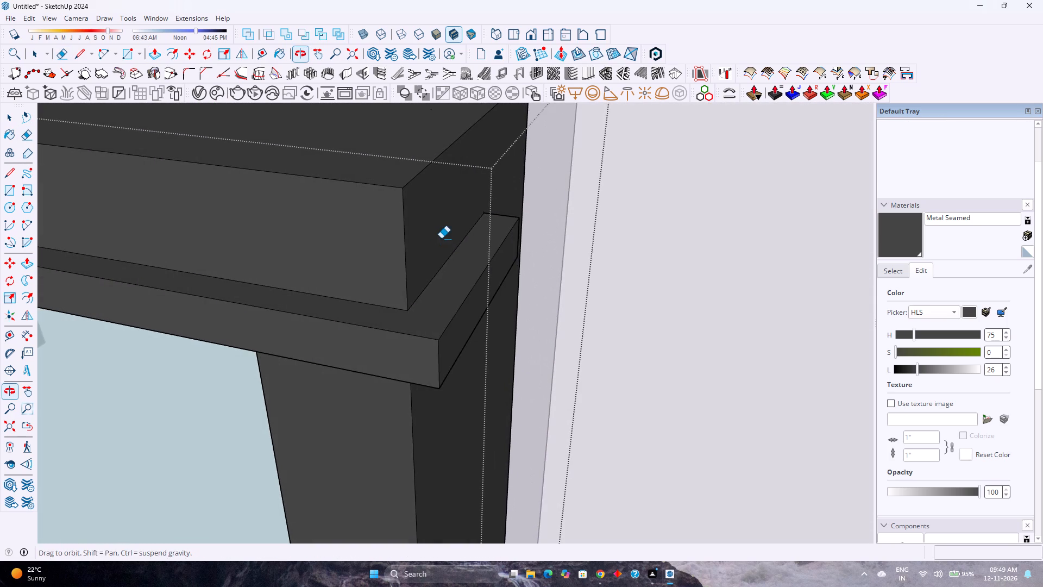
pyautogui.press('p')
pyautogui.click(474, 311)
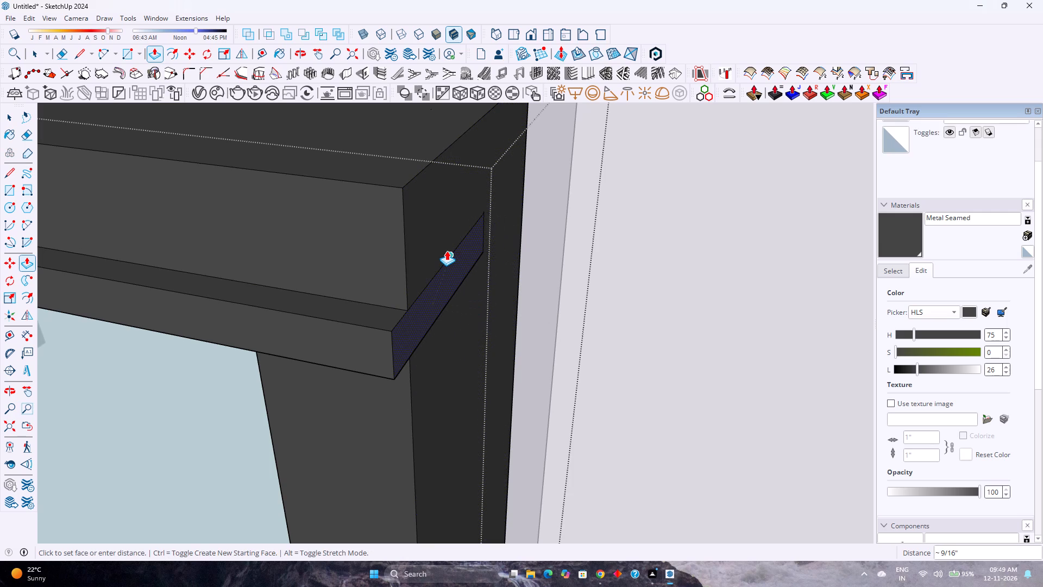
pyautogui.click(445, 248)
pyautogui.press('e')
pyautogui.moveTo(444, 248); pyautogui.dragTo(468, 317)
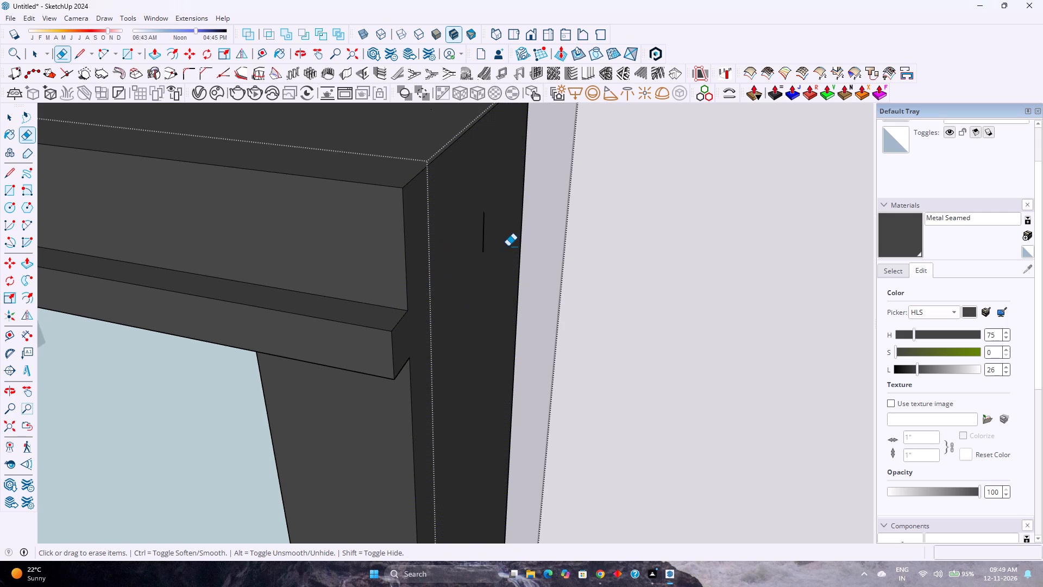
pyautogui.moveTo(497, 223); pyautogui.dragTo(470, 231)
pyautogui.press('space')
pyautogui.scroll(-2, 491, 271)
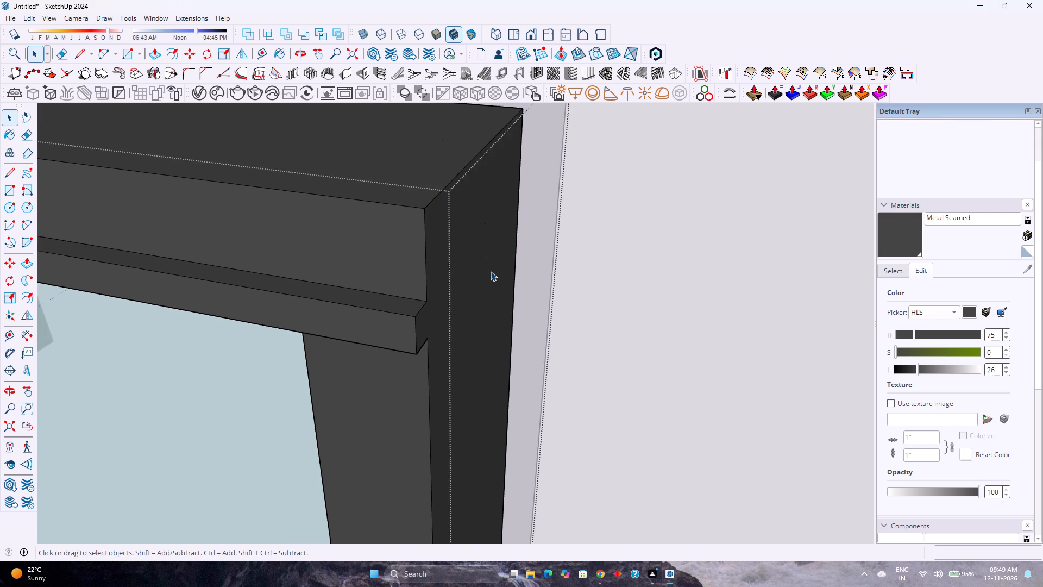
pyautogui.press('Escape')
pyautogui.click(472, 270)
pyautogui.scroll(-7, 470, 269)
pyautogui.press('Escape')
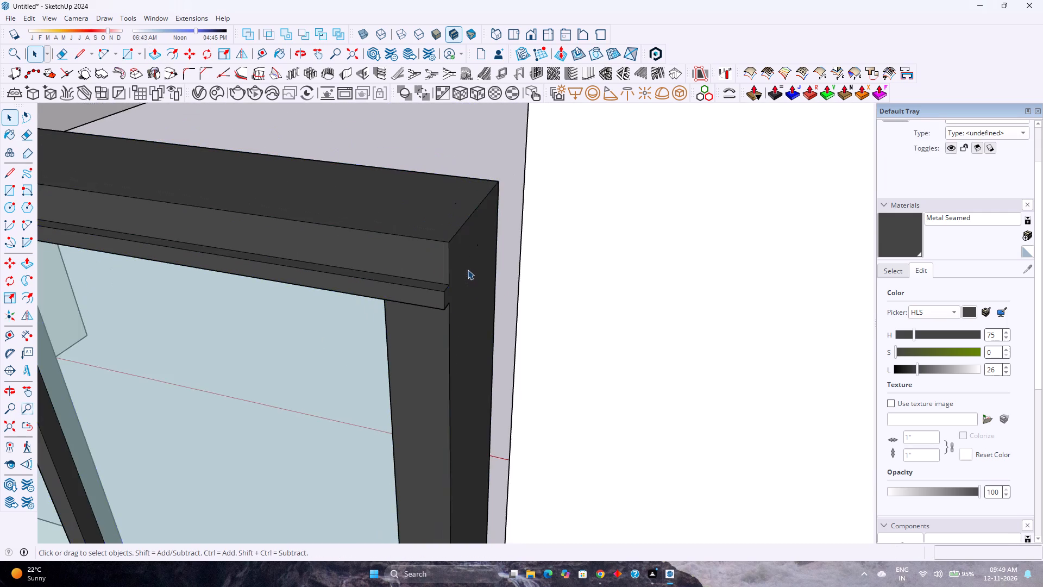
# Move the whole window component 10" along the green axis, back into the wall opening.
pyautogui.click(468, 270)
pyautogui.scroll(-8, 468, 270)
pyautogui.keyDown('shift'); pyautogui.moveTo(448, 288); pyautogui.dragTo(588, 263, button='middle'); pyautogui.keyUp('shift')
pyautogui.scroll(-3, 577, 257)
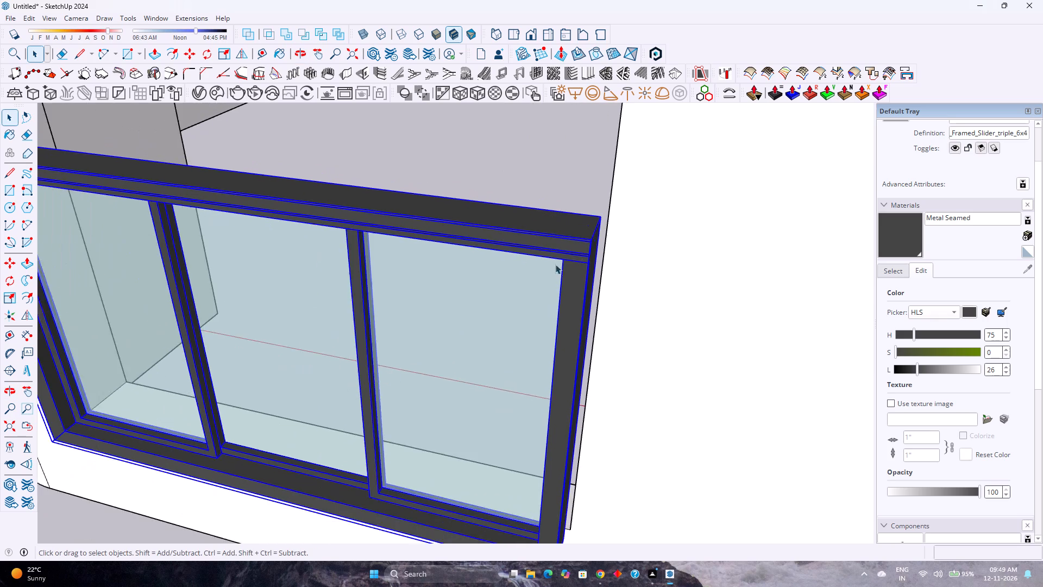
pyautogui.scroll(-2, 540, 269)
pyautogui.keyDown('shift'); pyautogui.moveTo(443, 320); pyautogui.dragTo(511, 267, button='middle'); pyautogui.keyUp('shift')
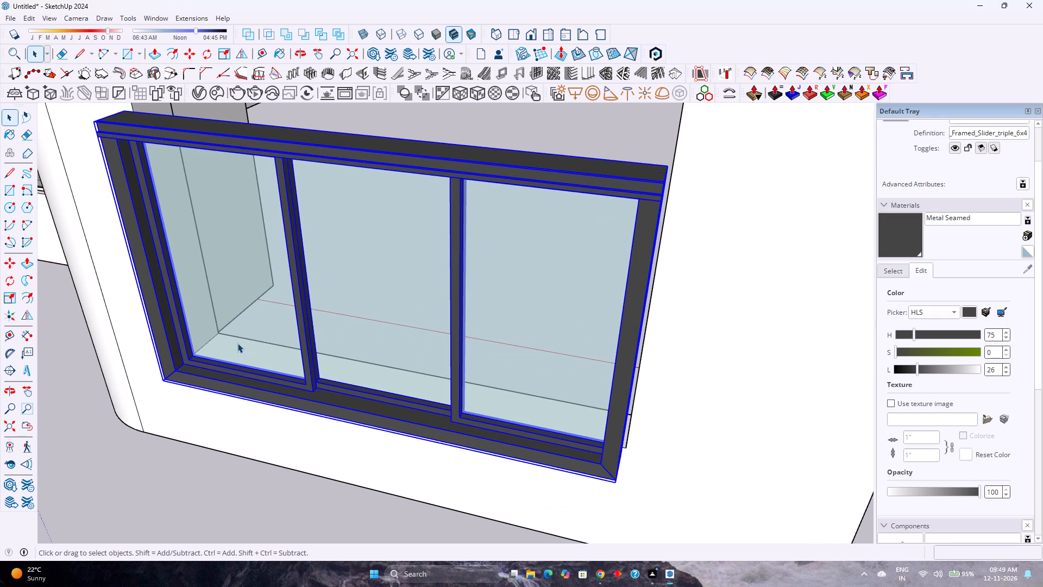
pyautogui.press('m')
pyautogui.scroll(16, 149, 386)
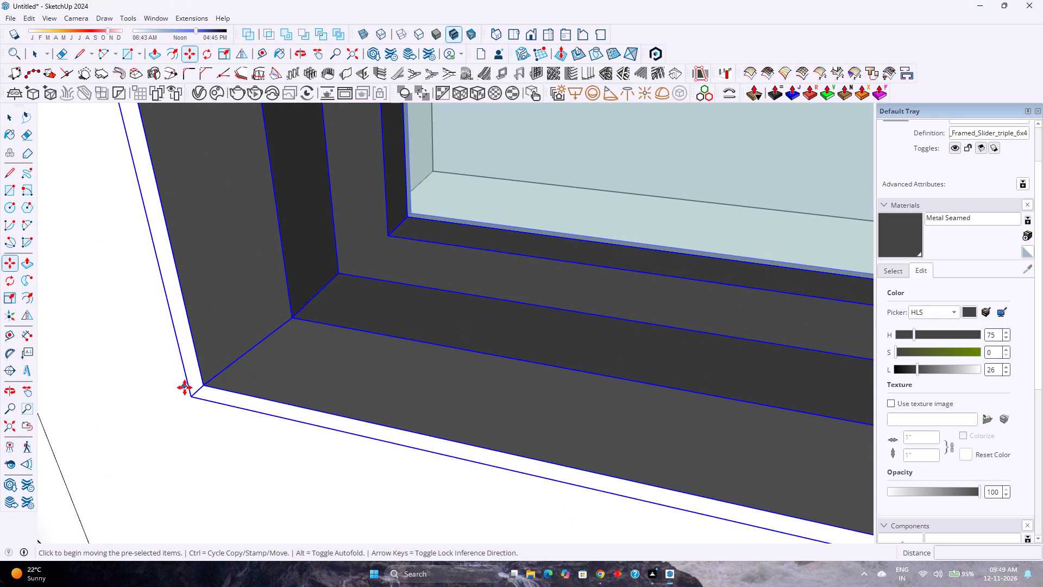
pyautogui.click(189, 397)
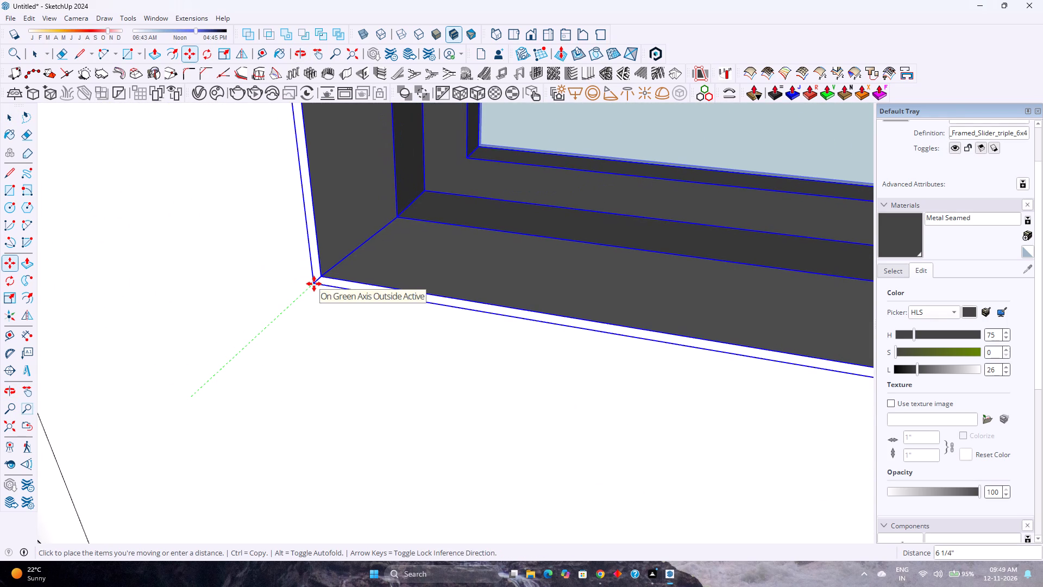
pyautogui.write('10')
pyautogui.press('Return')
# Scale the window component slightly along the red axis so its side frame meets the edge of the wall opening.
pyautogui.scroll(-11, 313, 302)
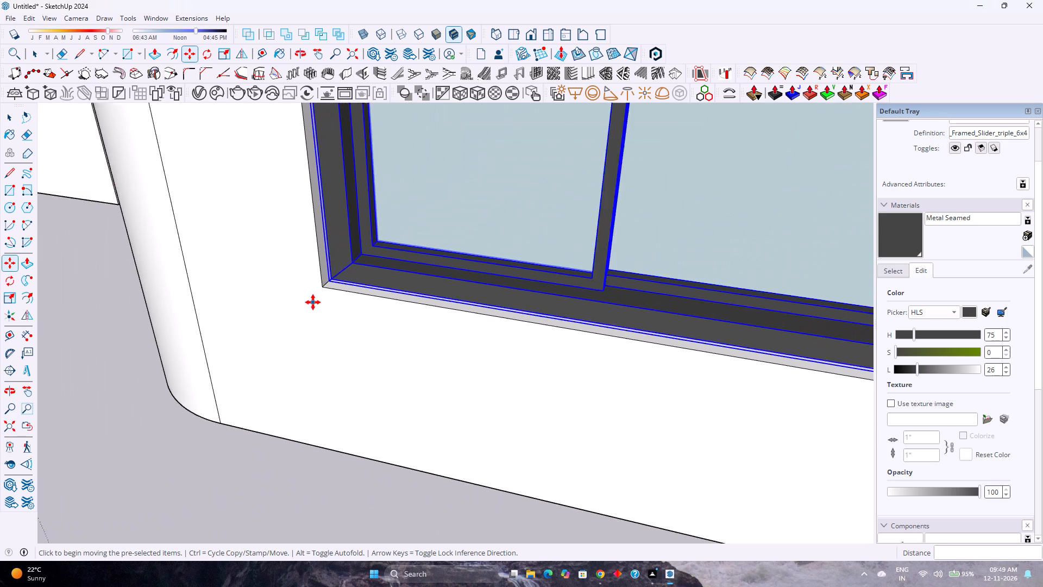
pyautogui.scroll(-5, 313, 302)
pyautogui.keyDown('shift'); pyautogui.moveTo(369, 249); pyautogui.dragTo(379, 349, button='middle'); pyautogui.keyUp('shift')
pyautogui.scroll(-10, 363, 336)
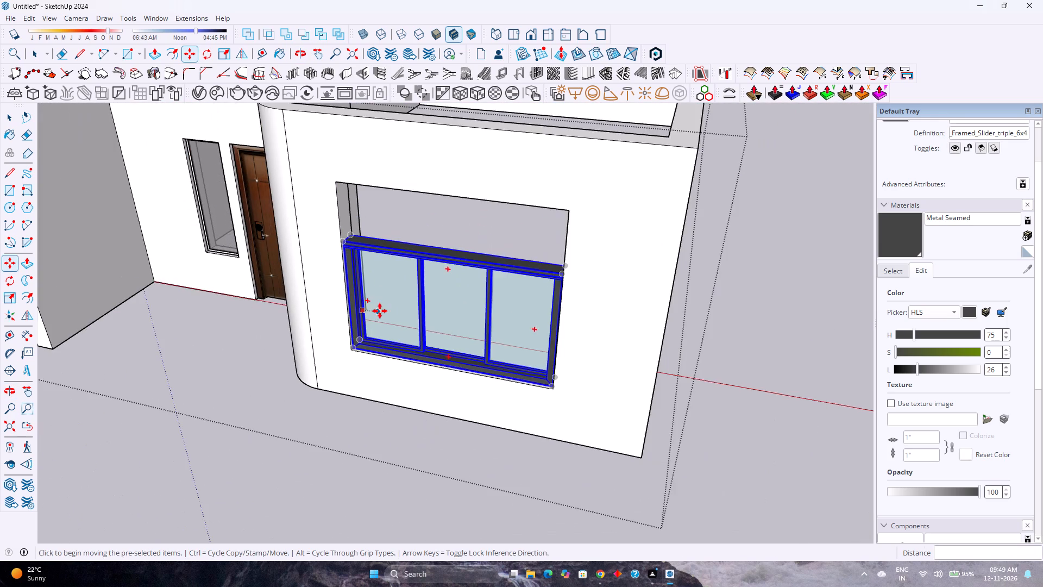
pyautogui.keyDown('shift'); pyautogui.moveTo(383, 314); pyautogui.dragTo(348, 359, button='middle'); pyautogui.keyUp('shift')
pyautogui.scroll(2, 385, 342)
pyautogui.press('s')
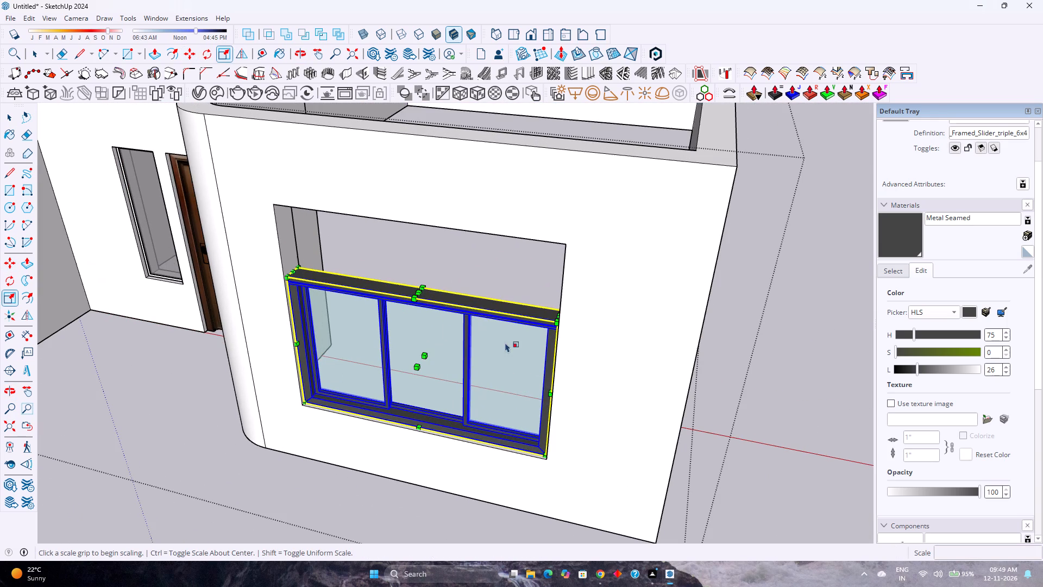
pyautogui.scroll(5, 545, 395)
pyautogui.moveTo(544, 389); pyautogui.dragTo(600, 403, button='middle')
pyautogui.scroll(6, 563, 371)
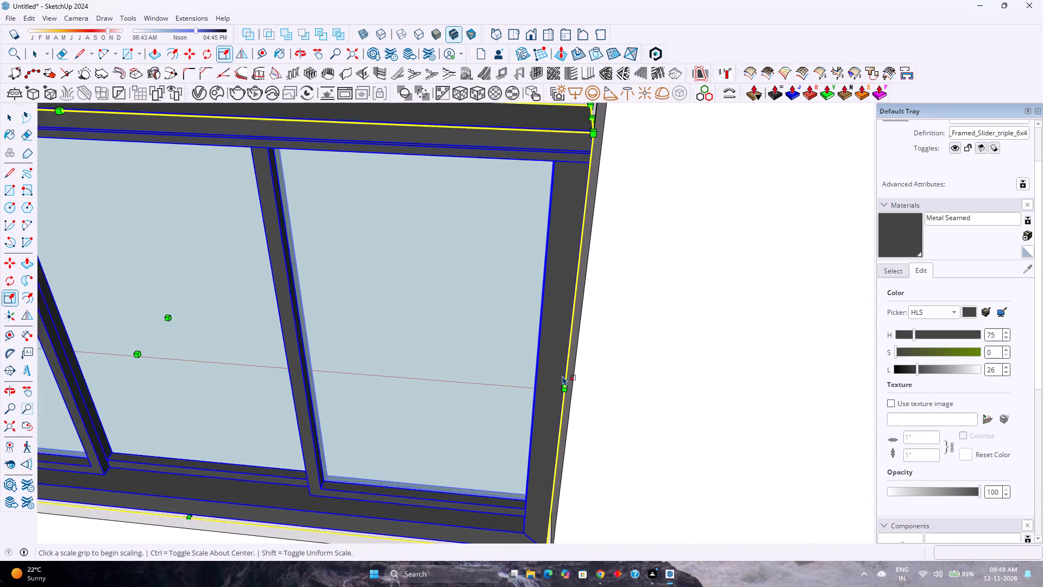
pyautogui.scroll(6, 562, 376)
pyautogui.moveTo(553, 377); pyautogui.dragTo(519, 370, button='middle')
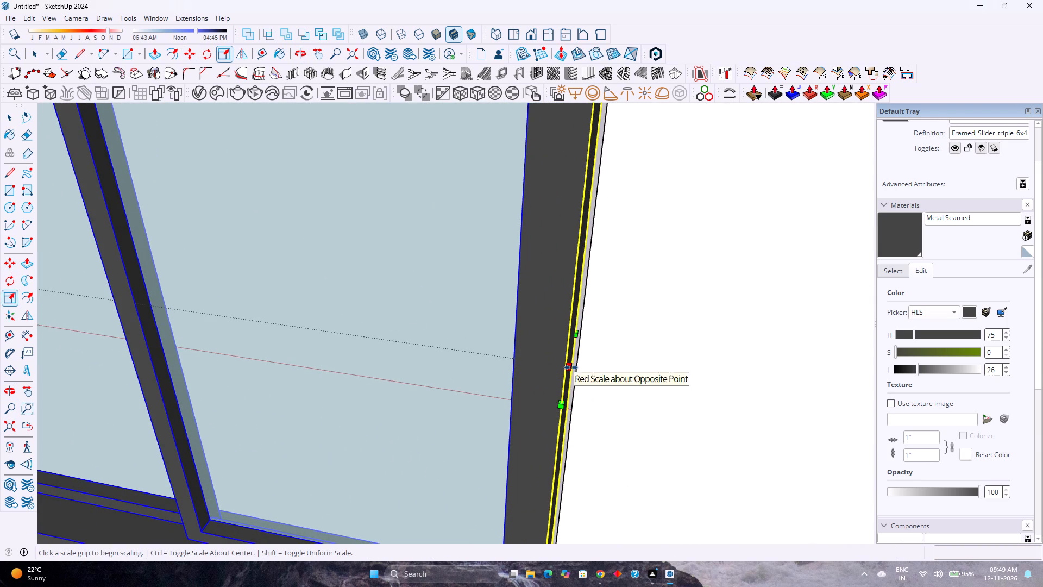
pyautogui.click(571, 367)
pyautogui.click(576, 354)
# Scale the window component's height by 1.50 so its header reaches the top edge of the wall opening.
pyautogui.scroll(-8, 357, 371)
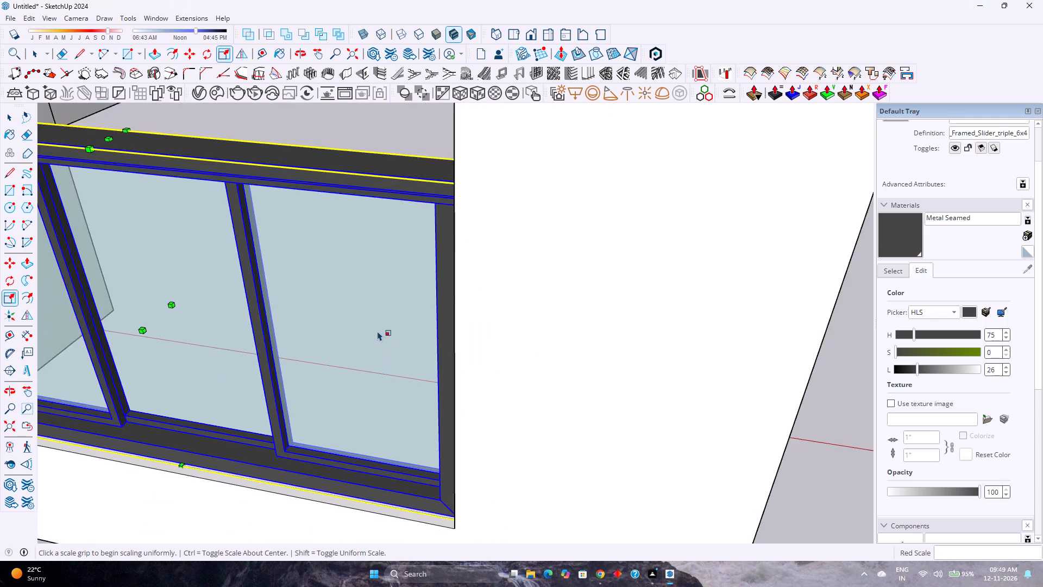
pyautogui.keyDown('shift'); pyautogui.moveTo(379, 333); pyautogui.dragTo(579, 547, button='middle'); pyautogui.keyUp('shift')
pyautogui.click(330, 374)
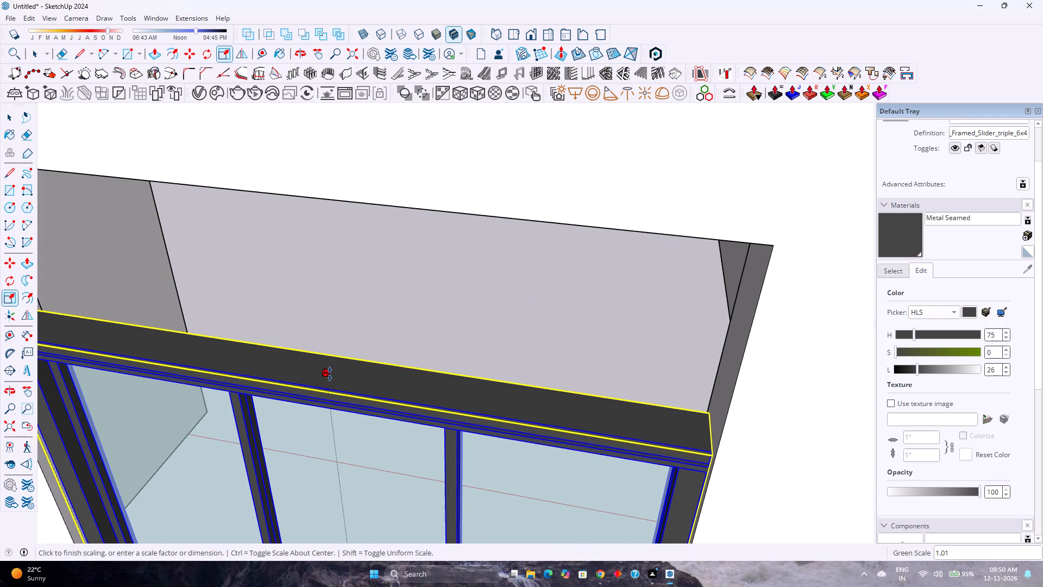
pyautogui.click(546, 220)
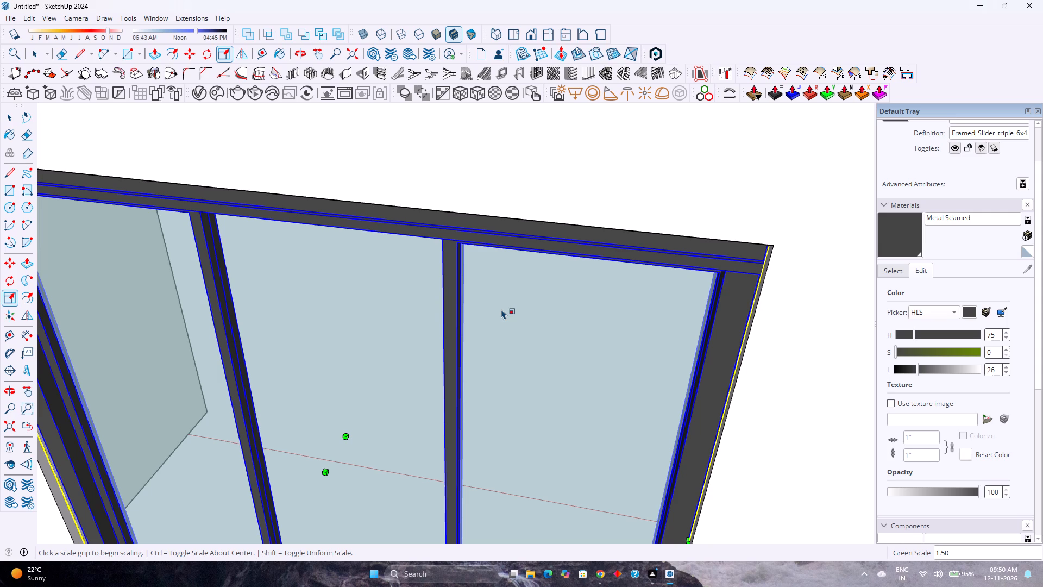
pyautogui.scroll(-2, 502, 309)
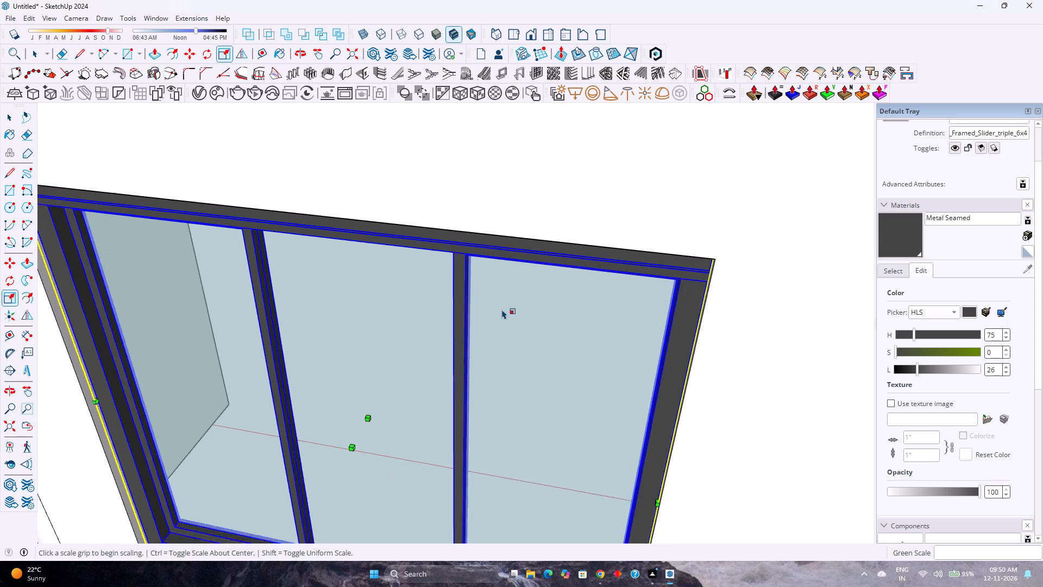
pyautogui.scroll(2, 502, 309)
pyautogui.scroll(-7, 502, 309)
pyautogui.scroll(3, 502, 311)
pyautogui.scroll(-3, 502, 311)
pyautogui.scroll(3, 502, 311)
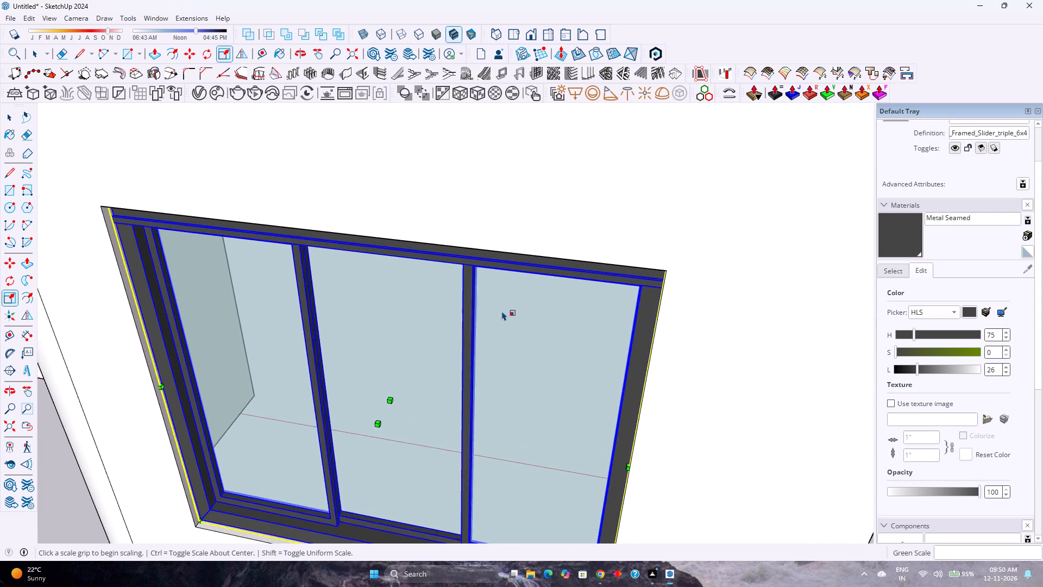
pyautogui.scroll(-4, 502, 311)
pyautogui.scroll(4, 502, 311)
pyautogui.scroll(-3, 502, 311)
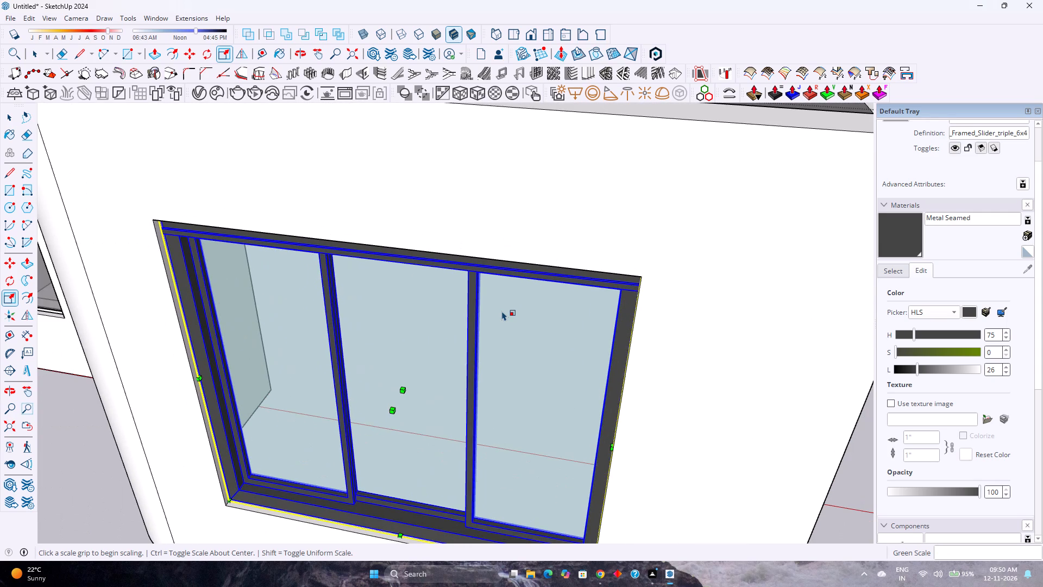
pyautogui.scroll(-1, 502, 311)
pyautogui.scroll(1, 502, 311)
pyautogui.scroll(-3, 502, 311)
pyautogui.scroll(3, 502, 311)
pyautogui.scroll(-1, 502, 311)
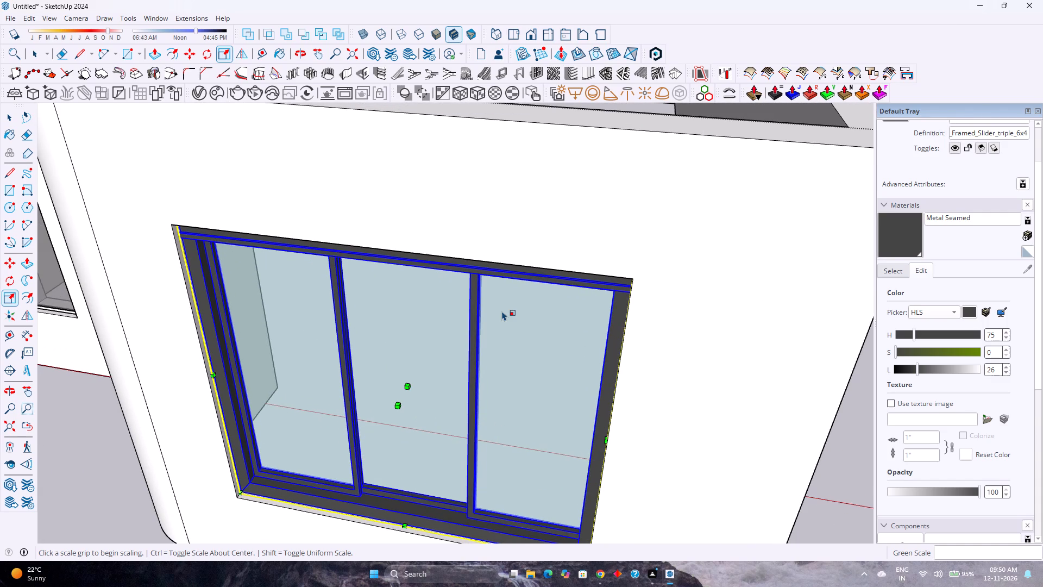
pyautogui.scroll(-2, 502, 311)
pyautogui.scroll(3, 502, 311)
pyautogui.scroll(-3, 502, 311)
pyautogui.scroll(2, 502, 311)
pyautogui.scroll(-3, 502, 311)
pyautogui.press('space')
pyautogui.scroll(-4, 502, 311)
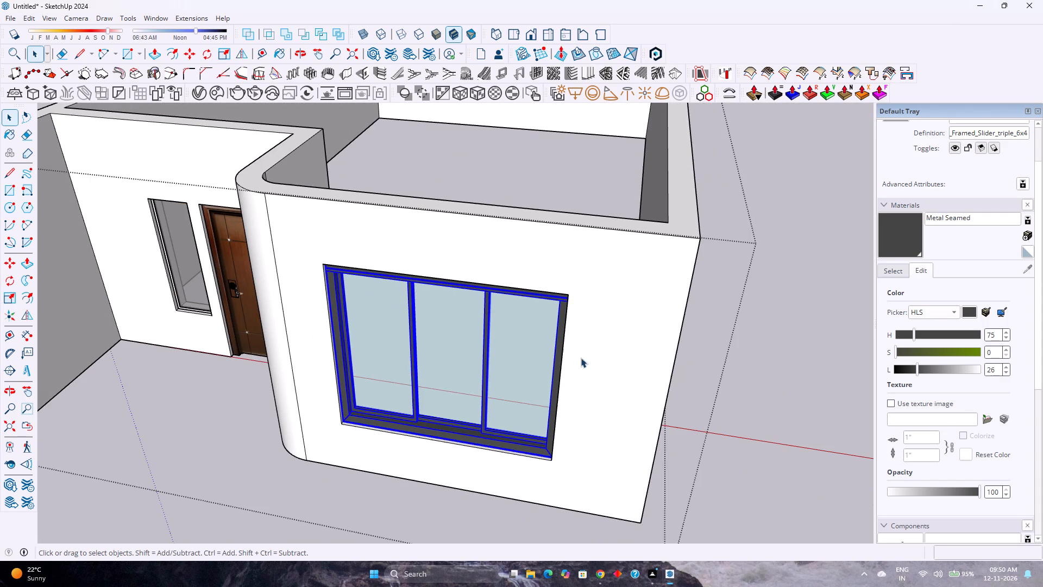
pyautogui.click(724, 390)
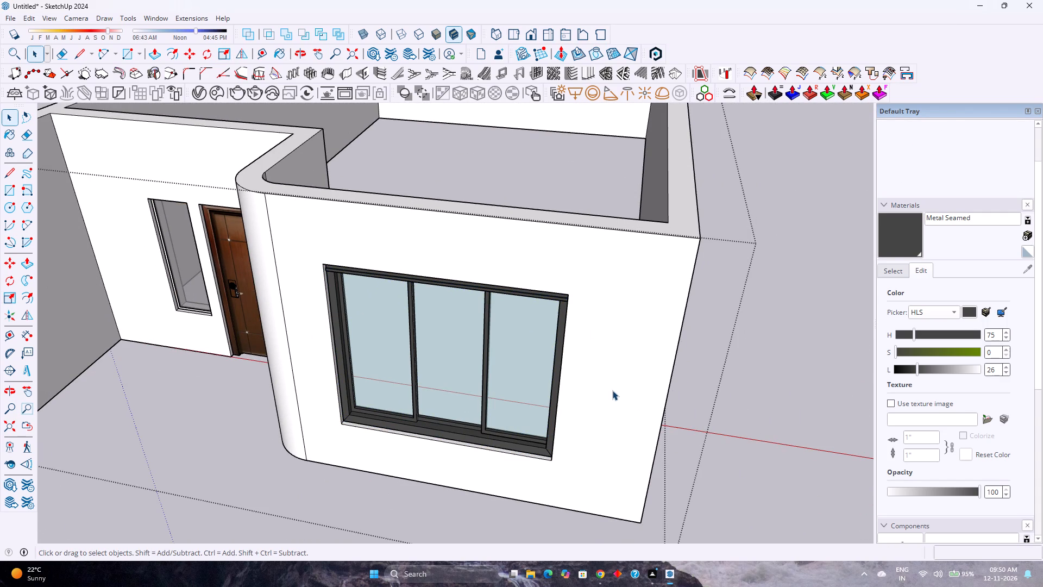
# Open the window component and paint the white strip above the middle pane with the Metal Seamed material.
pyautogui.scroll(-4, 610, 388)
pyautogui.moveTo(598, 383); pyautogui.dragTo(522, 238, button='middle')
pyautogui.scroll(4, 525, 305)
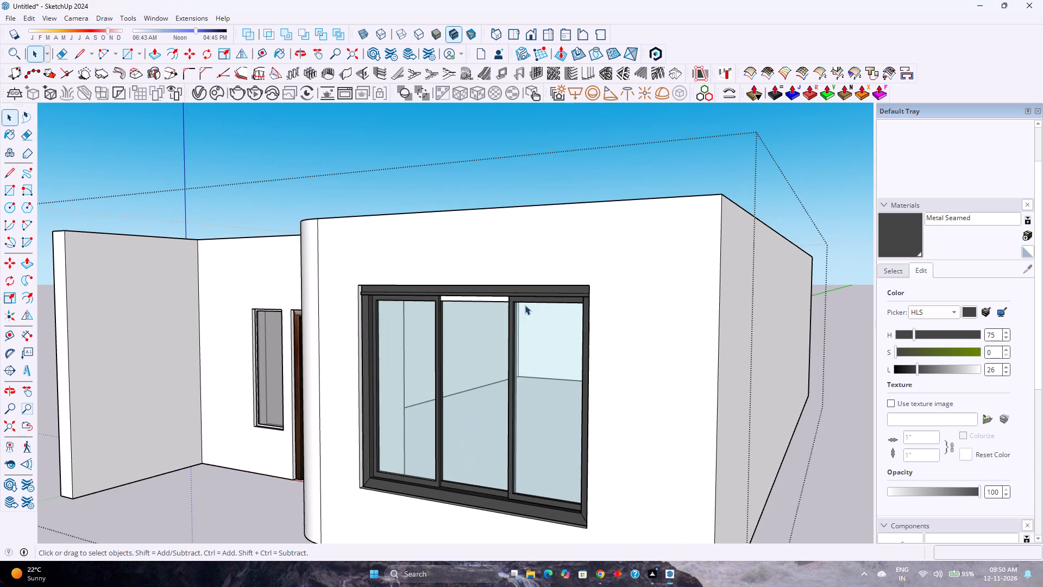
pyautogui.scroll(1, 507, 305)
pyautogui.doubleClick(485, 298)
pyautogui.scroll(3, 485, 298)
pyautogui.doubleClick(484, 297)
pyautogui.scroll(2, 484, 297)
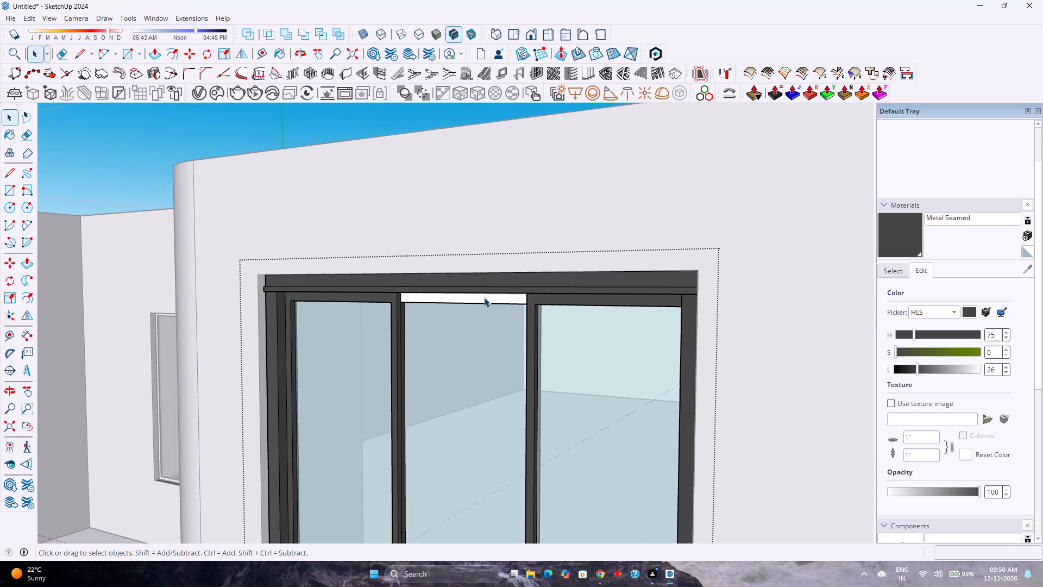
pyautogui.click(484, 297)
pyautogui.click(484, 297)
pyautogui.click(484, 297)
pyautogui.click(484, 297)
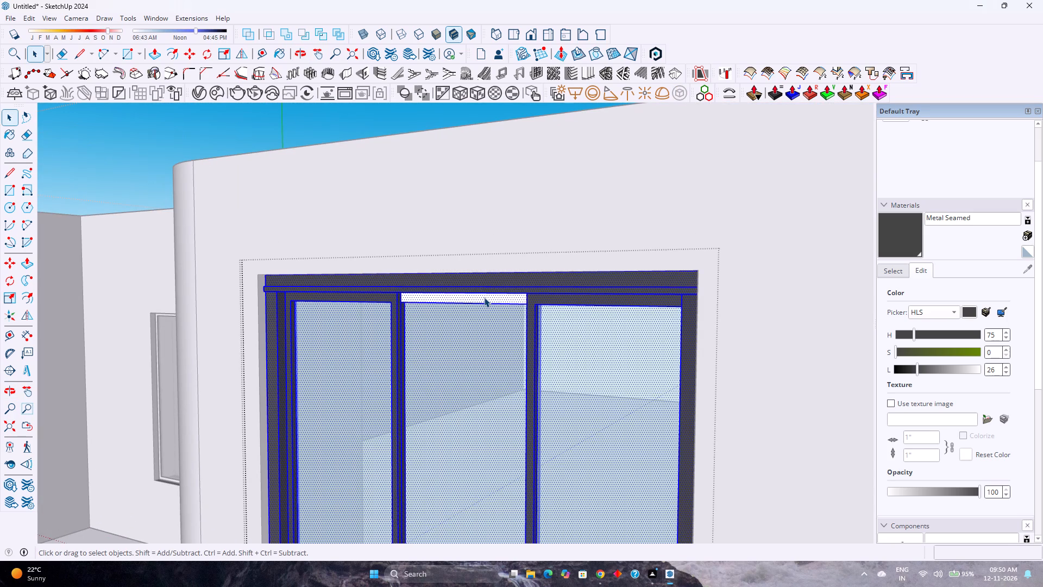
pyautogui.click(496, 298)
pyautogui.click(905, 247)
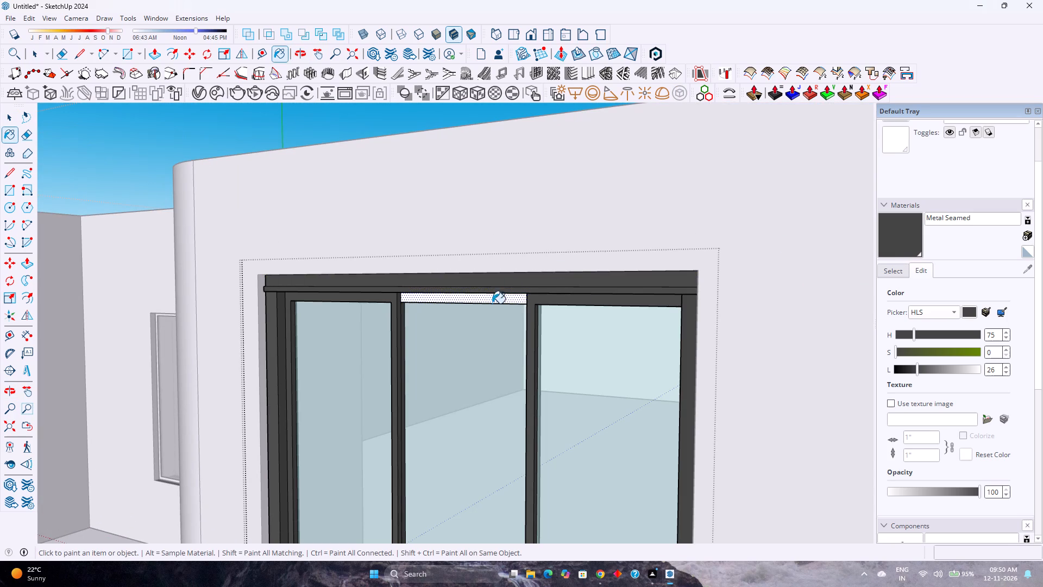
pyautogui.click(499, 299)
# Erase the leftover vertical edge on each of the two mullions flanking the middle pane, and close the window component.
pyautogui.scroll(6, 498, 299)
pyautogui.moveTo(498, 301); pyautogui.dragTo(625, 263, button='middle')
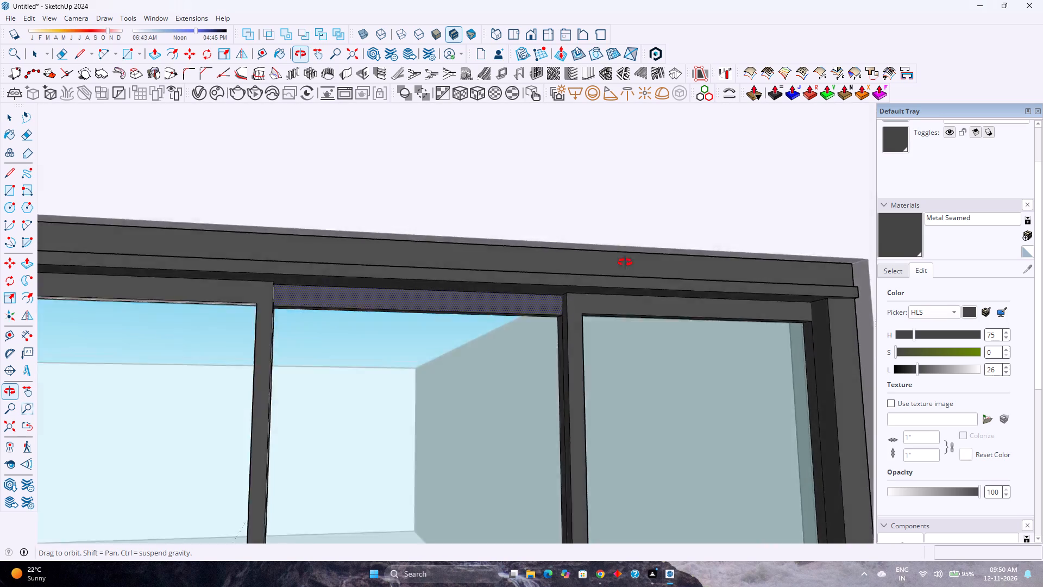
pyautogui.moveTo(625, 263); pyautogui.dragTo(322, 301, button='middle')
pyautogui.scroll(2, 451, 346)
pyautogui.press('space')
pyautogui.scroll(-1, 451, 346)
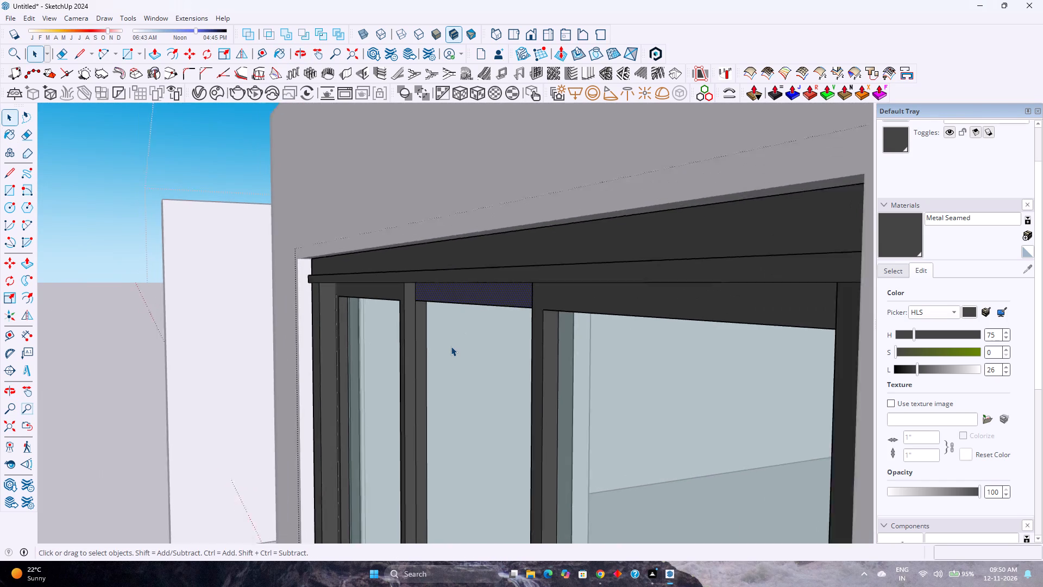
pyautogui.scroll(-2, 451, 346)
pyautogui.press('Escape')
pyautogui.scroll(4, 418, 333)
pyautogui.click(422, 328)
pyautogui.doubleClick(424, 327)
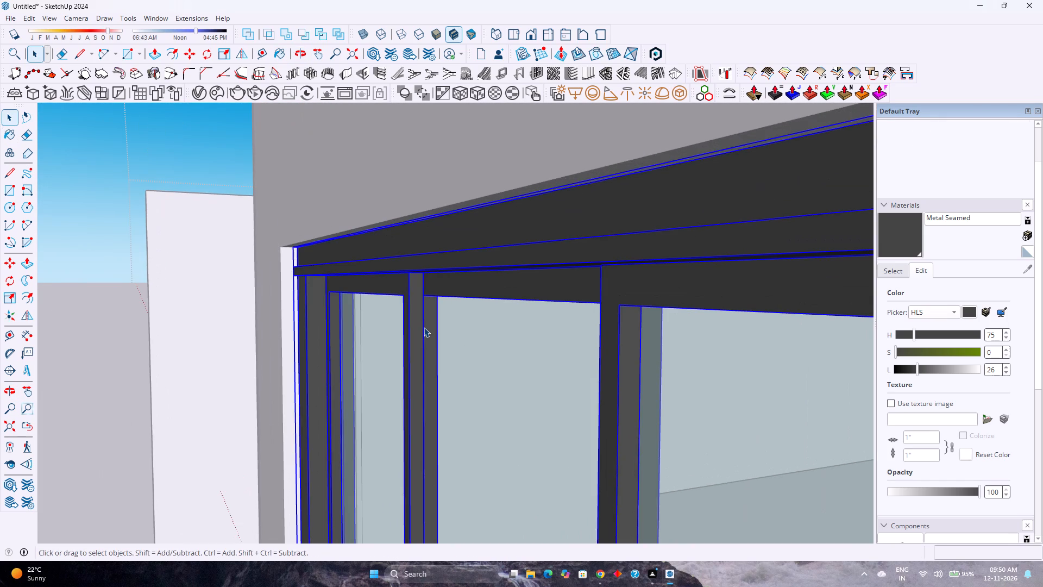
pyautogui.click(424, 327)
pyautogui.doubleClick(424, 327)
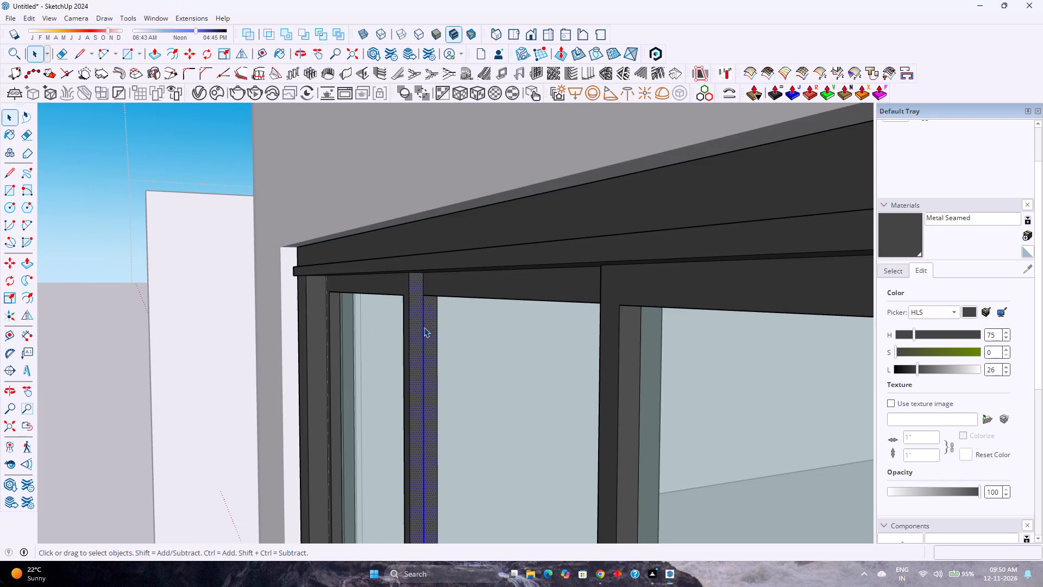
pyautogui.click(424, 328)
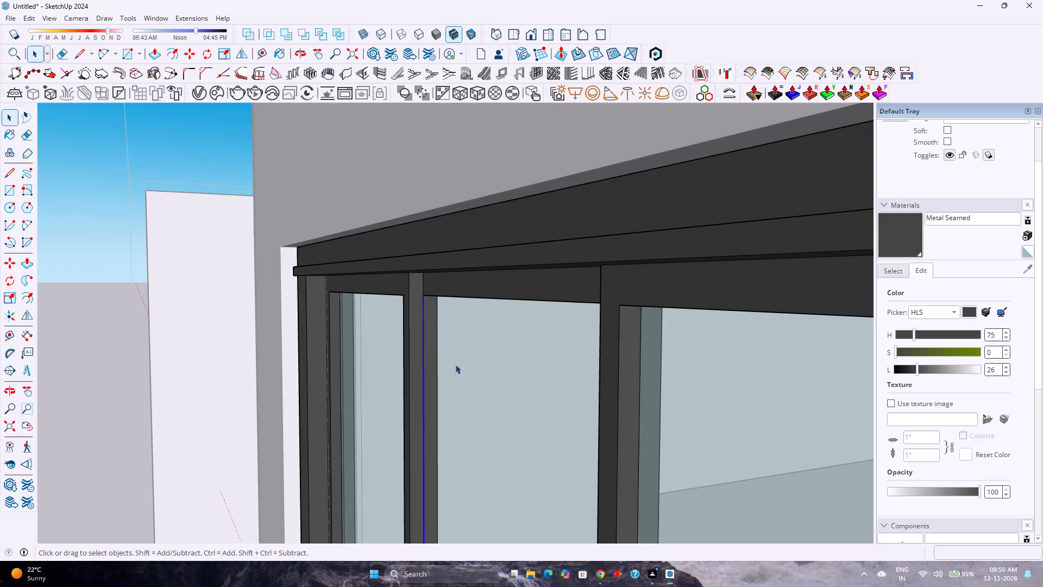
pyautogui.press('Delete')
pyautogui.scroll(-4, 455, 377)
pyautogui.moveTo(429, 380); pyautogui.dragTo(859, 396, button='middle')
pyautogui.scroll(5, 657, 348)
pyautogui.scroll(1, 610, 329)
pyautogui.click(599, 322)
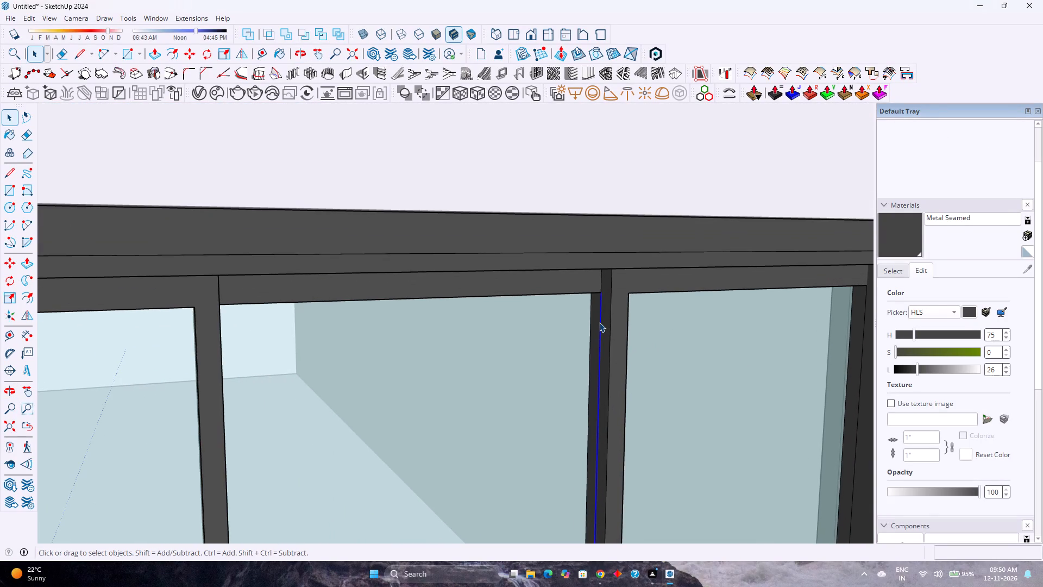
pyautogui.press('Delete')
pyautogui.scroll(-14, 560, 351)
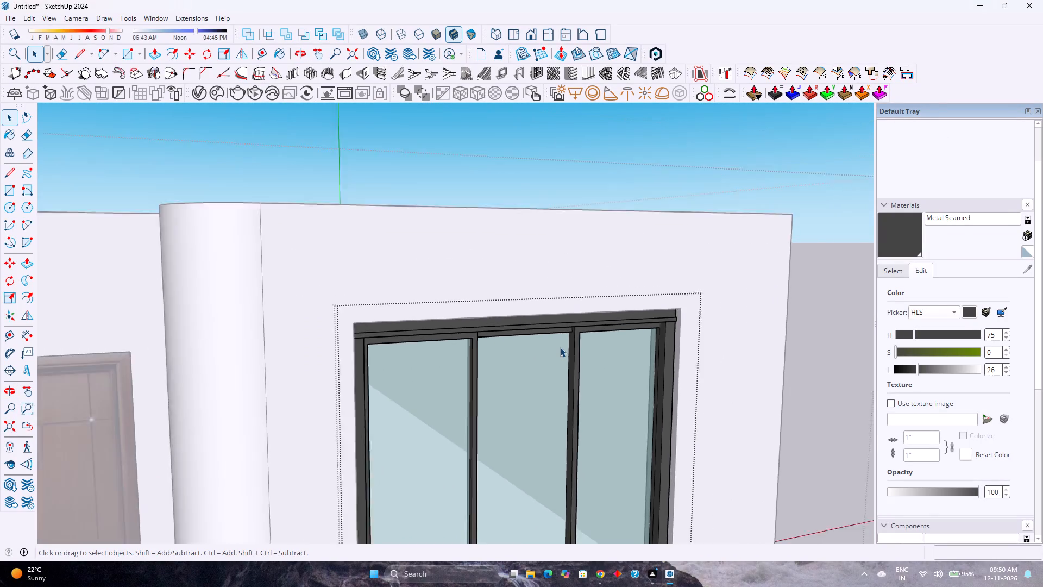
pyautogui.scroll(-7, 560, 347)
pyautogui.click(711, 396)
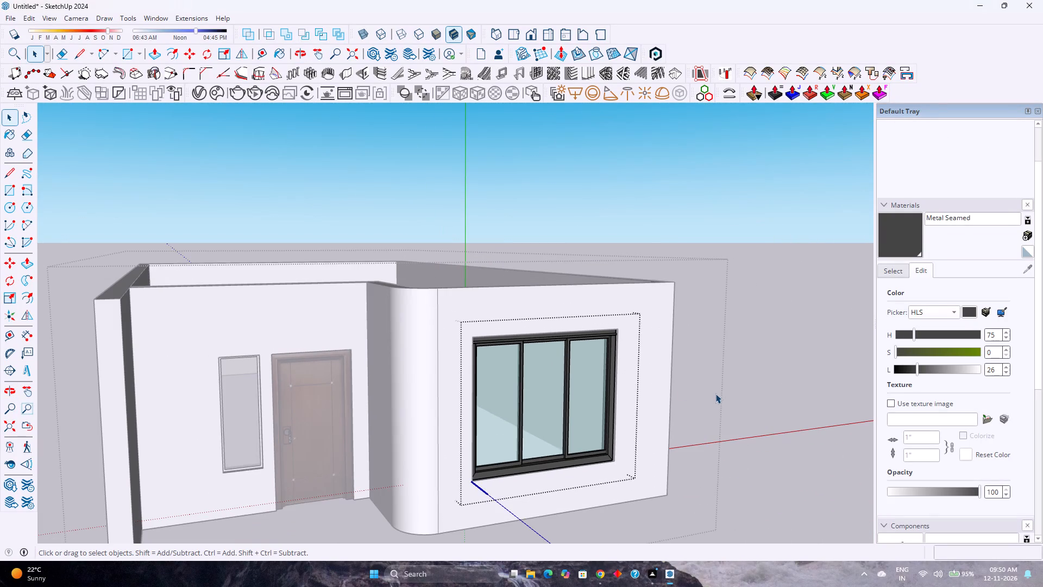
pyautogui.click(752, 380)
# Examine the fitted triple-pane window and the whole room from the front and from above.
pyautogui.scroll(3, 603, 365)
pyautogui.moveTo(600, 379); pyautogui.dragTo(364, 405, button='middle')
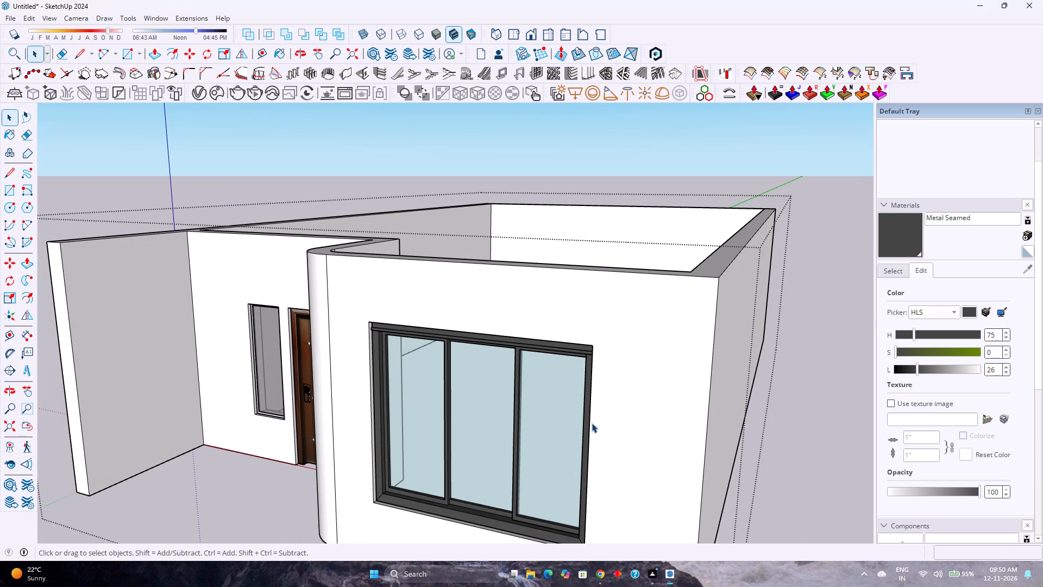
pyautogui.scroll(-3, 589, 417)
pyautogui.scroll(3, 589, 417)
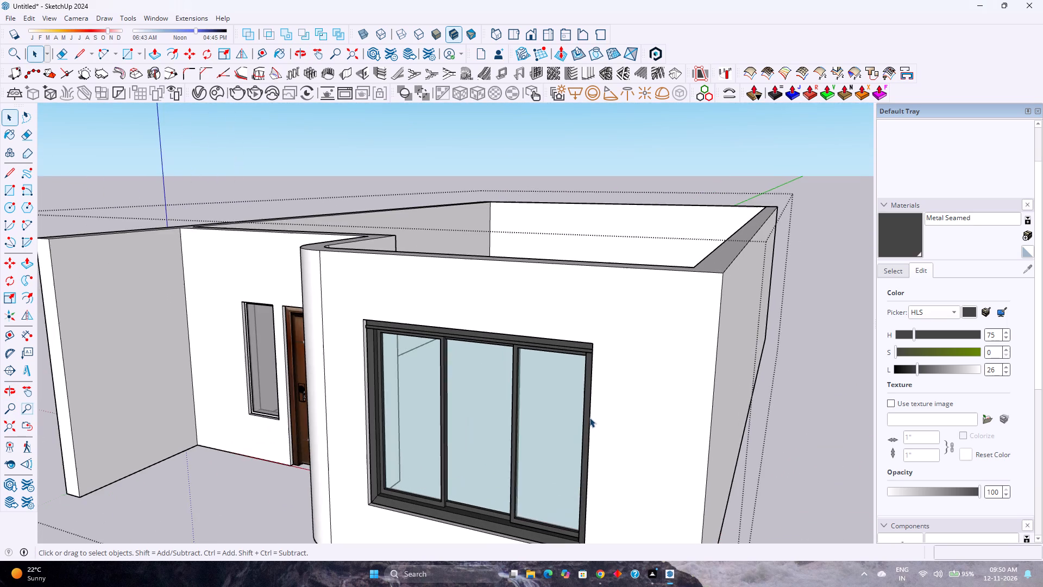
pyautogui.moveTo(584, 416); pyautogui.dragTo(617, 415, button='middle')
pyautogui.middleClick(617, 415)
pyautogui.scroll(-3, 617, 415)
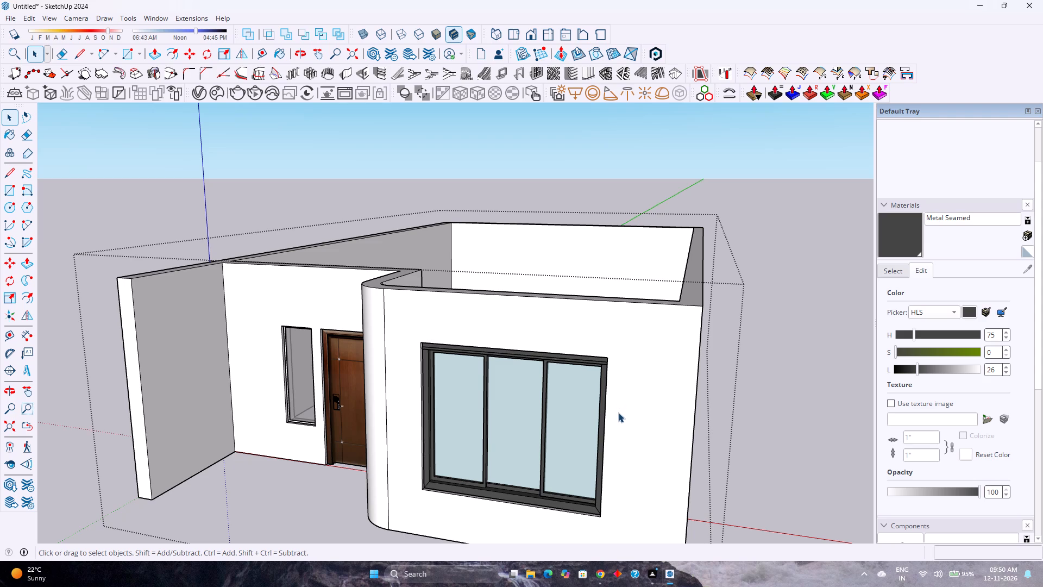
pyautogui.scroll(-4, 618, 409)
pyautogui.scroll(4, 617, 413)
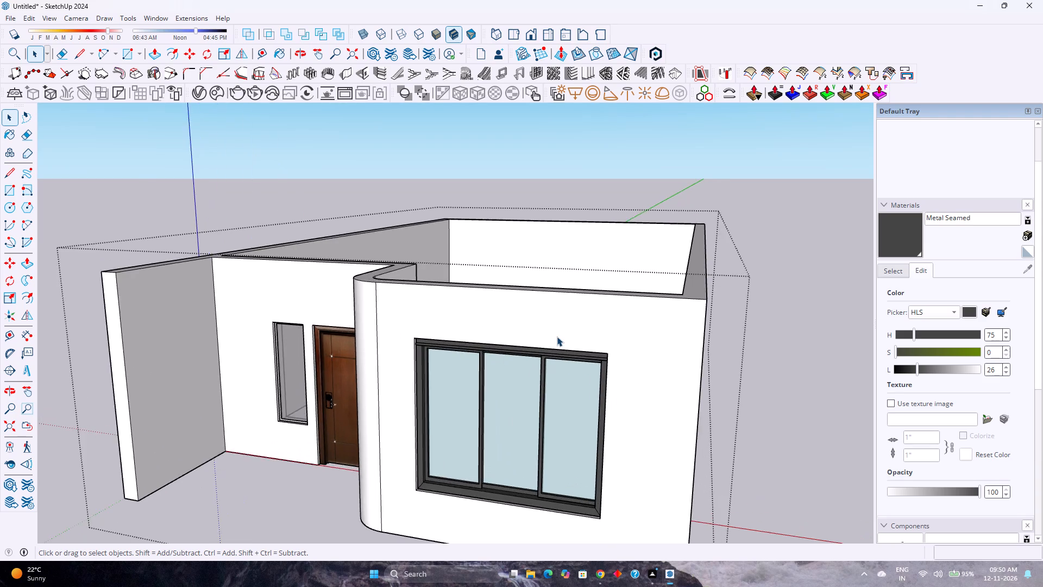
pyautogui.scroll(2, 557, 336)
pyautogui.scroll(-2, 558, 340)
pyautogui.scroll(3, 558, 340)
pyautogui.scroll(-1, 558, 342)
pyautogui.scroll(2, 558, 343)
pyautogui.scroll(-2, 558, 343)
pyautogui.scroll(1, 557, 344)
pyautogui.scroll(-1, 557, 344)
pyautogui.scroll(1, 557, 344)
pyautogui.scroll(-1, 552, 347)
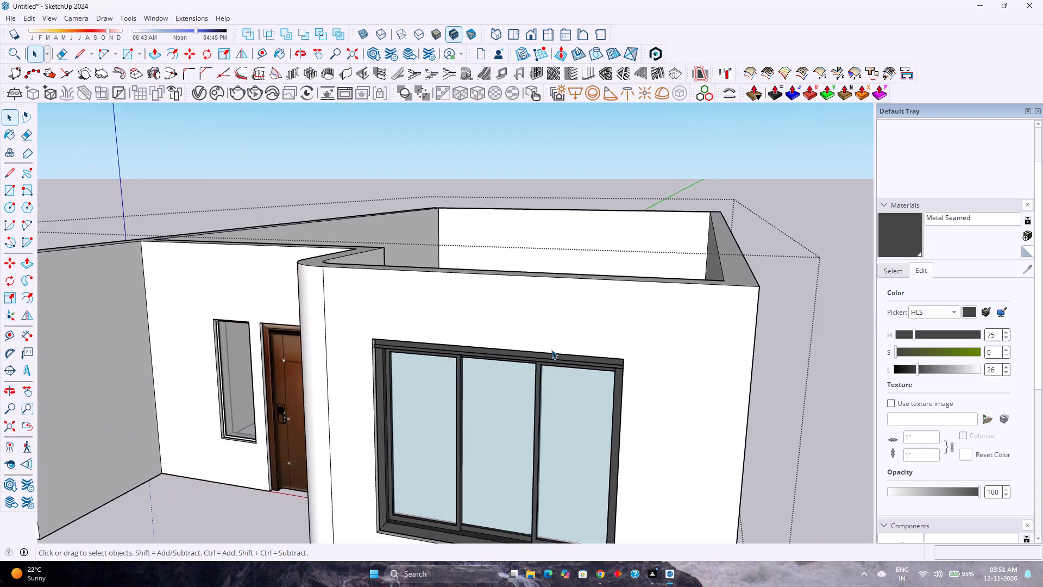
pyautogui.scroll(-1, 551, 349)
pyautogui.scroll(2, 551, 350)
pyautogui.scroll(-11, 551, 350)
pyautogui.scroll(3, 606, 421)
pyautogui.moveTo(540, 312); pyautogui.dragTo(501, 446, button='middle')
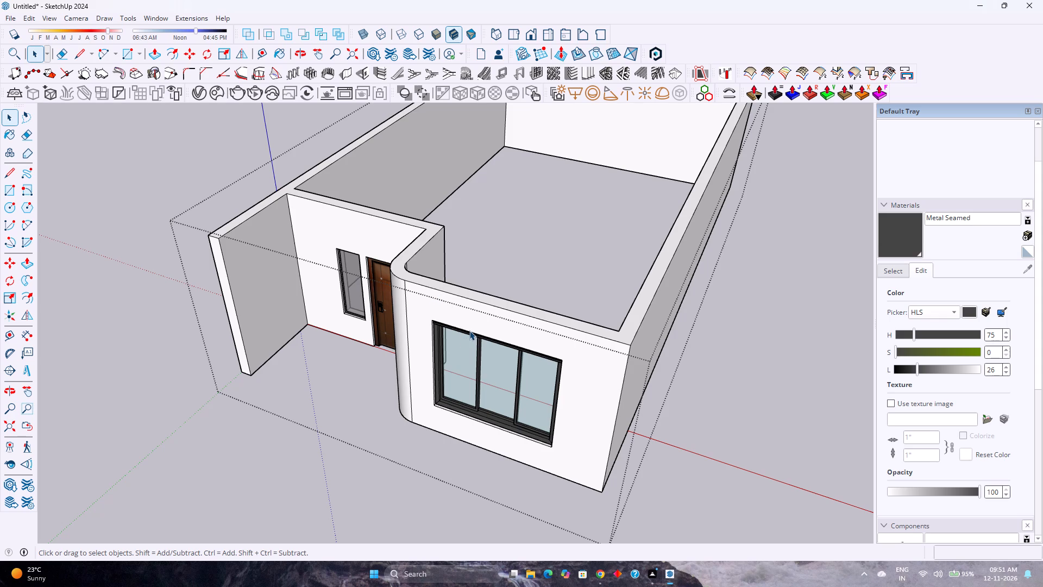
pyautogui.scroll(-3, 481, 314)
pyautogui.scroll(3, 481, 314)
pyautogui.scroll(-3, 481, 314)
pyautogui.scroll(3, 481, 314)
pyautogui.scroll(-4, 481, 314)
pyautogui.scroll(2, 481, 314)
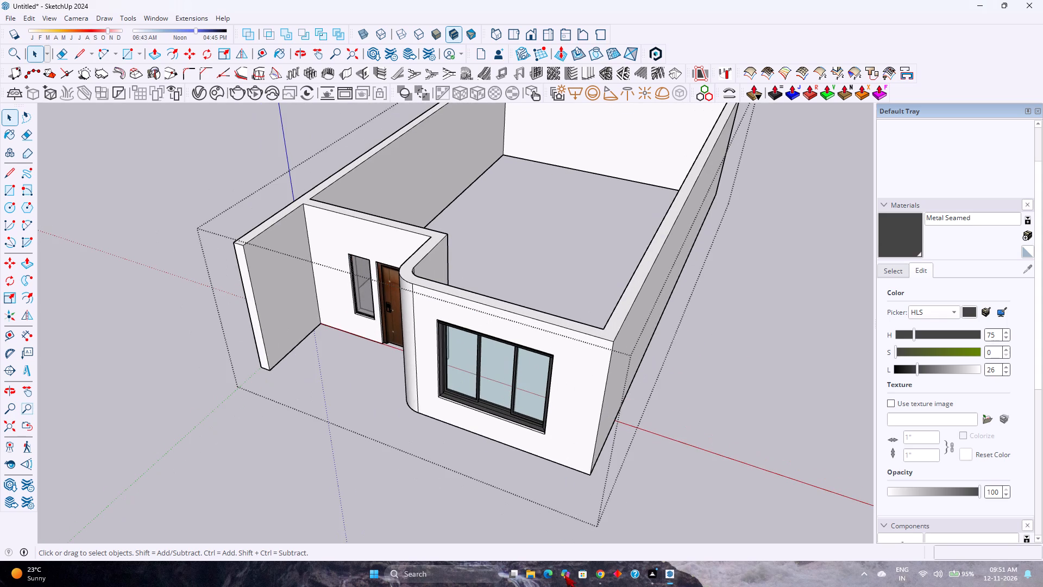
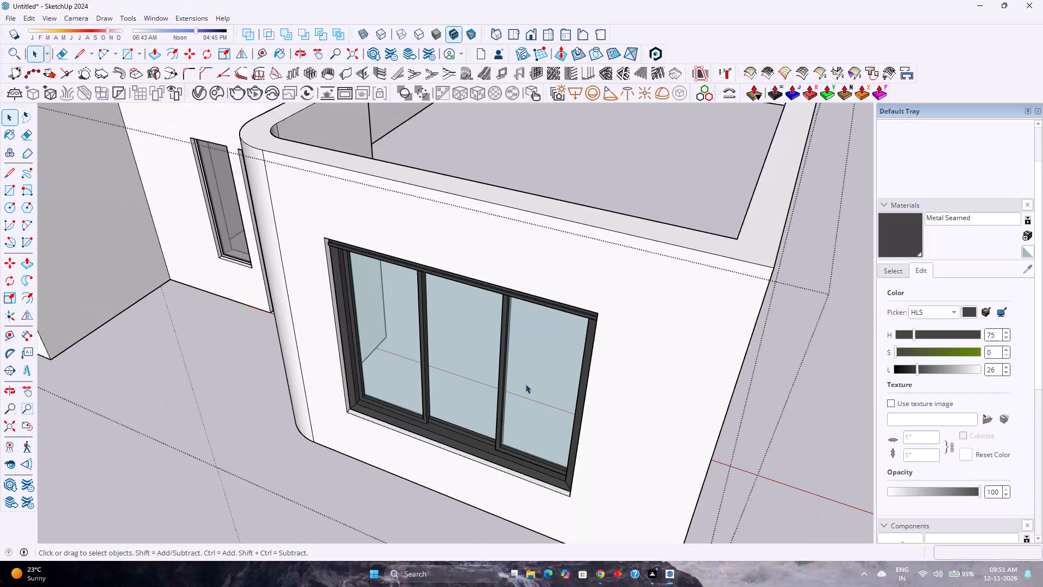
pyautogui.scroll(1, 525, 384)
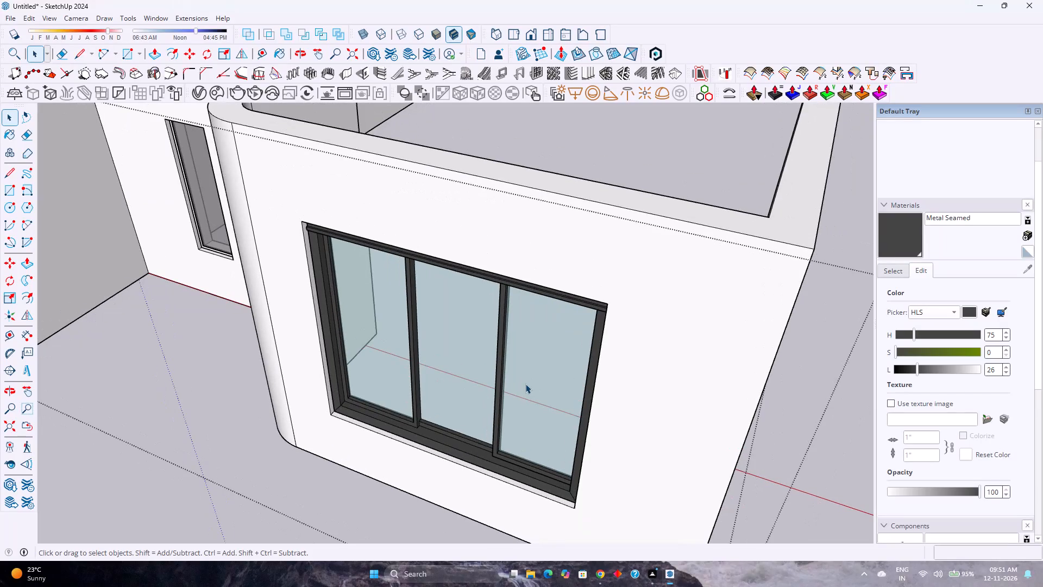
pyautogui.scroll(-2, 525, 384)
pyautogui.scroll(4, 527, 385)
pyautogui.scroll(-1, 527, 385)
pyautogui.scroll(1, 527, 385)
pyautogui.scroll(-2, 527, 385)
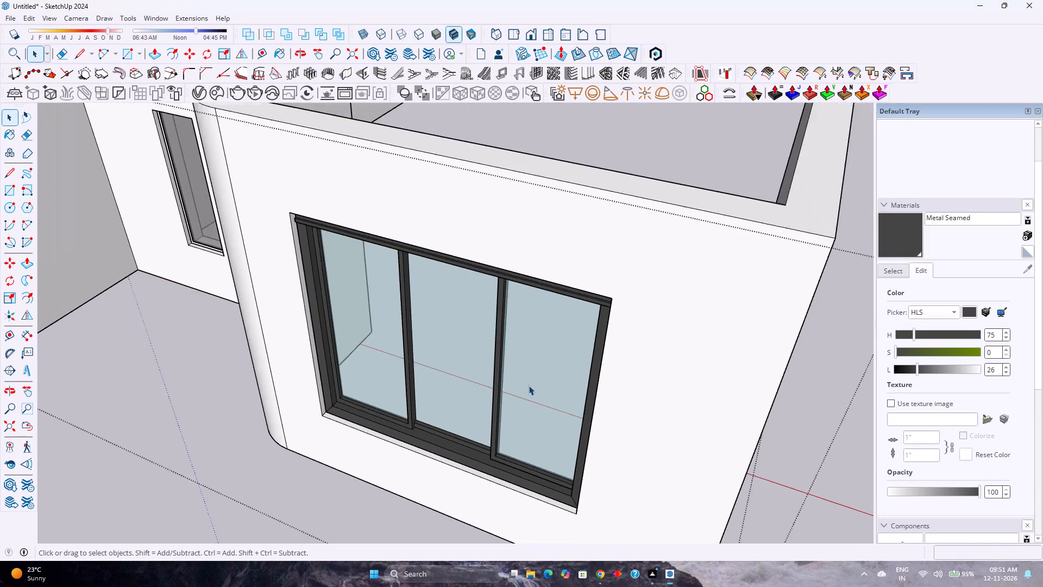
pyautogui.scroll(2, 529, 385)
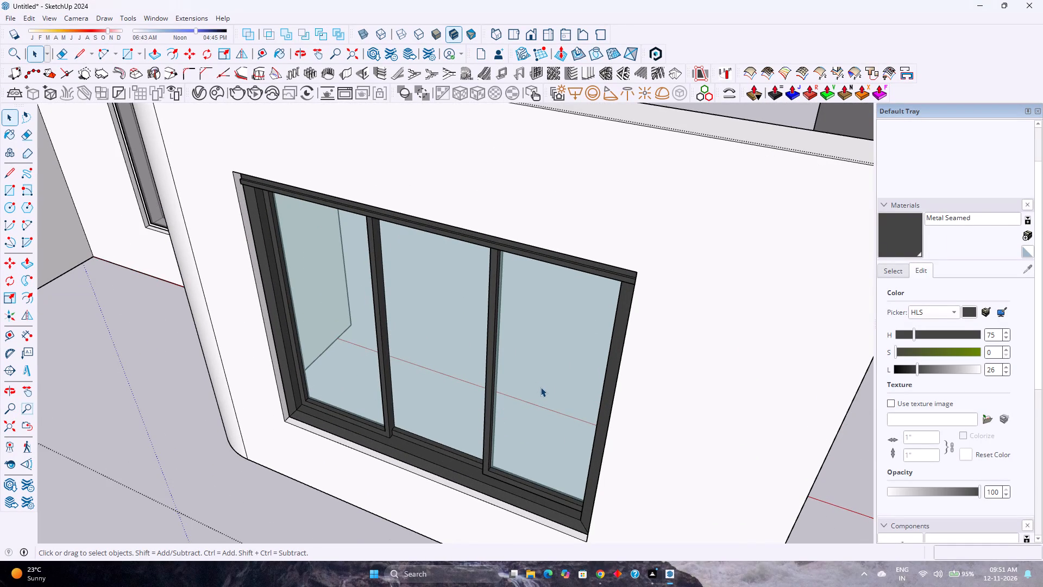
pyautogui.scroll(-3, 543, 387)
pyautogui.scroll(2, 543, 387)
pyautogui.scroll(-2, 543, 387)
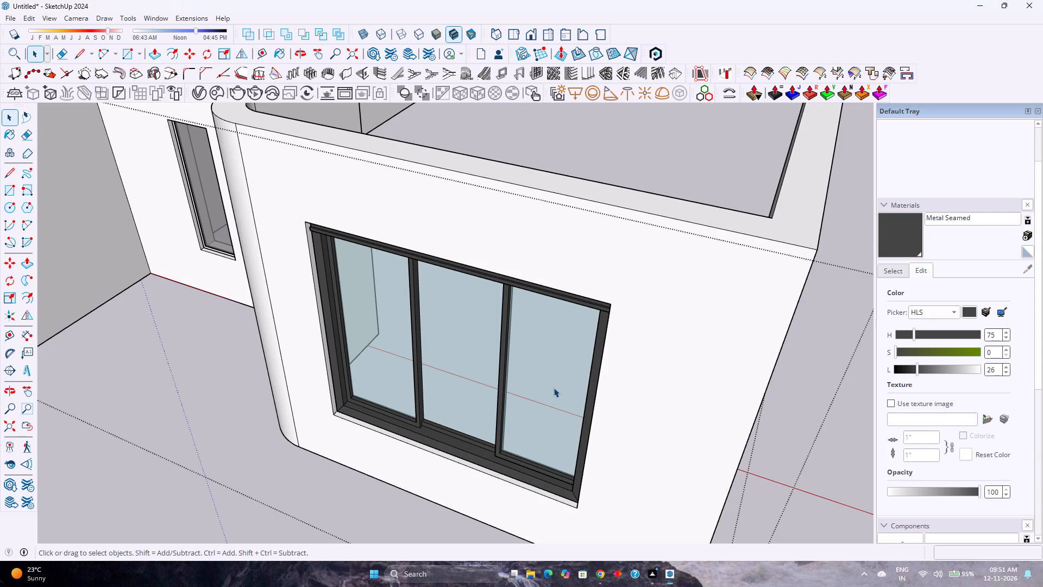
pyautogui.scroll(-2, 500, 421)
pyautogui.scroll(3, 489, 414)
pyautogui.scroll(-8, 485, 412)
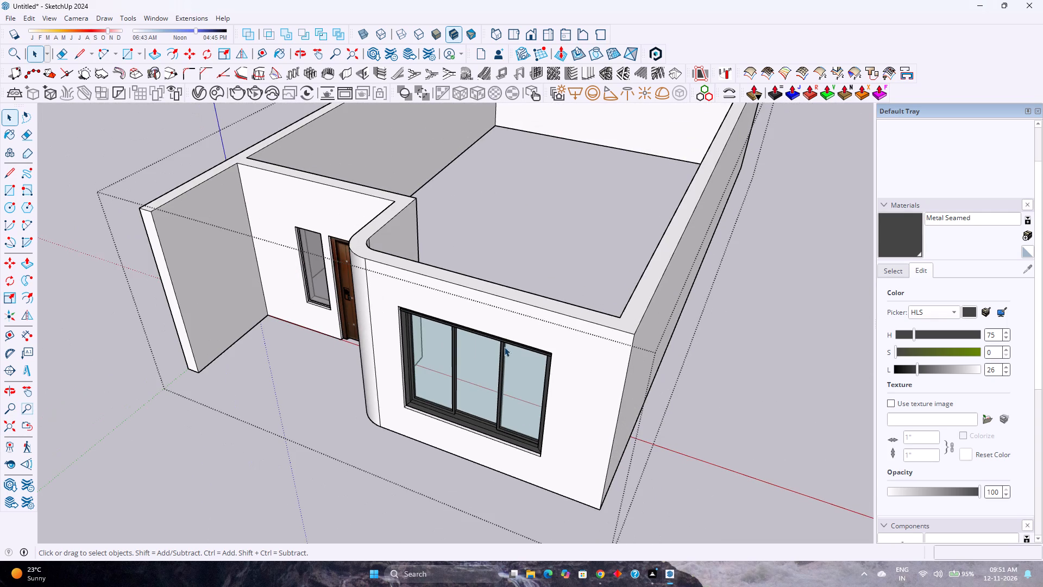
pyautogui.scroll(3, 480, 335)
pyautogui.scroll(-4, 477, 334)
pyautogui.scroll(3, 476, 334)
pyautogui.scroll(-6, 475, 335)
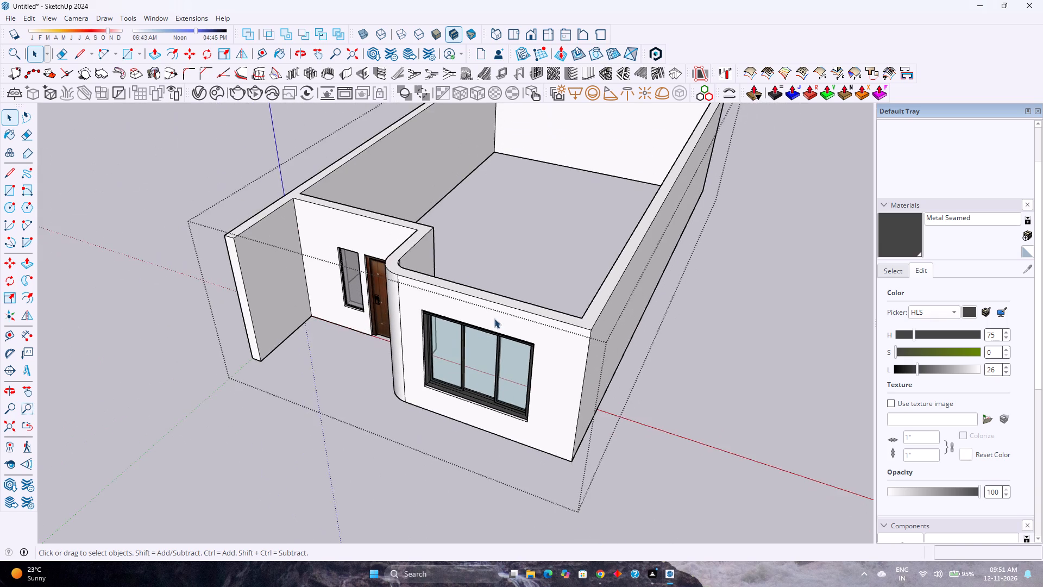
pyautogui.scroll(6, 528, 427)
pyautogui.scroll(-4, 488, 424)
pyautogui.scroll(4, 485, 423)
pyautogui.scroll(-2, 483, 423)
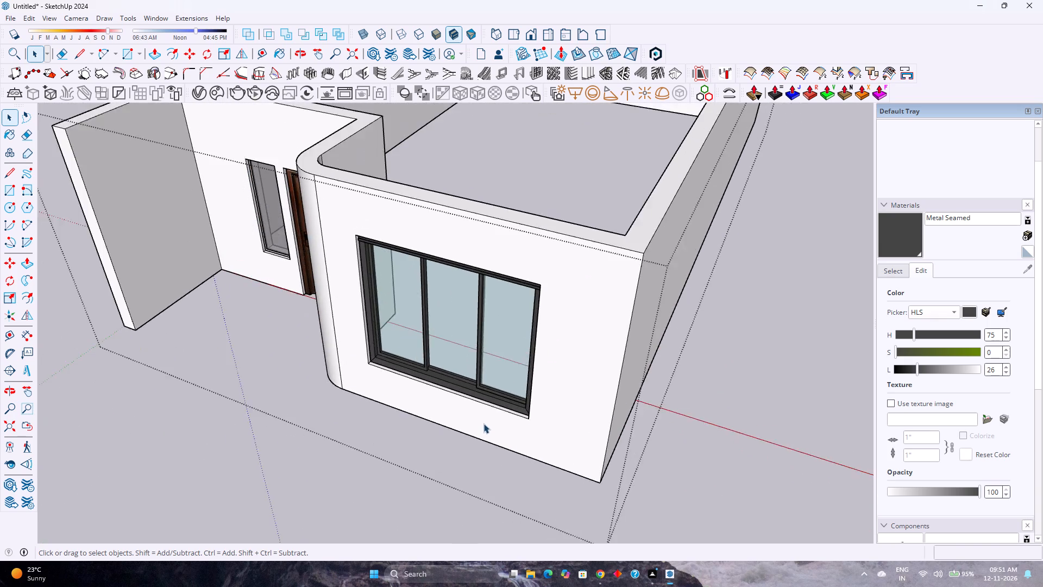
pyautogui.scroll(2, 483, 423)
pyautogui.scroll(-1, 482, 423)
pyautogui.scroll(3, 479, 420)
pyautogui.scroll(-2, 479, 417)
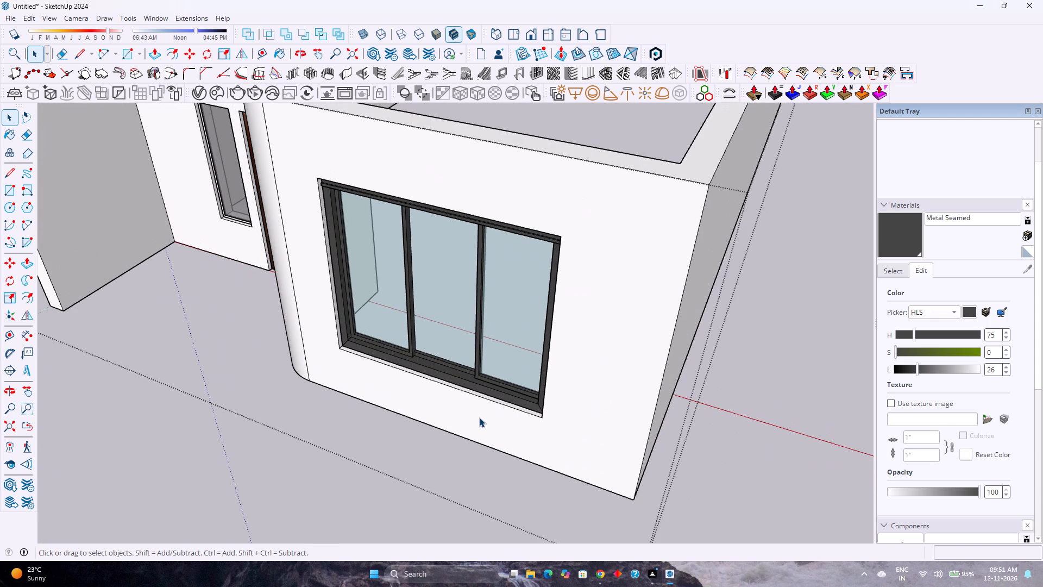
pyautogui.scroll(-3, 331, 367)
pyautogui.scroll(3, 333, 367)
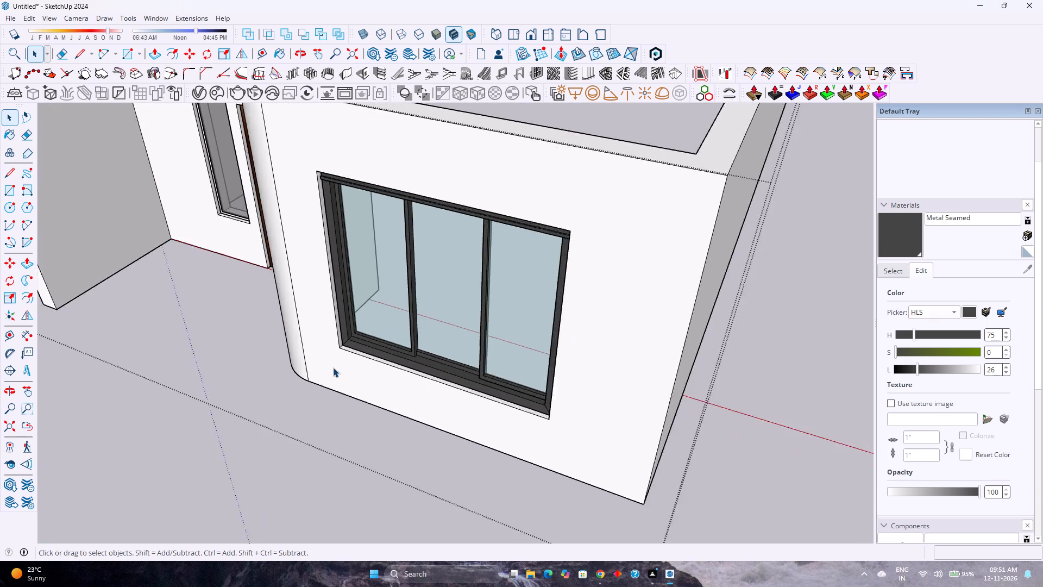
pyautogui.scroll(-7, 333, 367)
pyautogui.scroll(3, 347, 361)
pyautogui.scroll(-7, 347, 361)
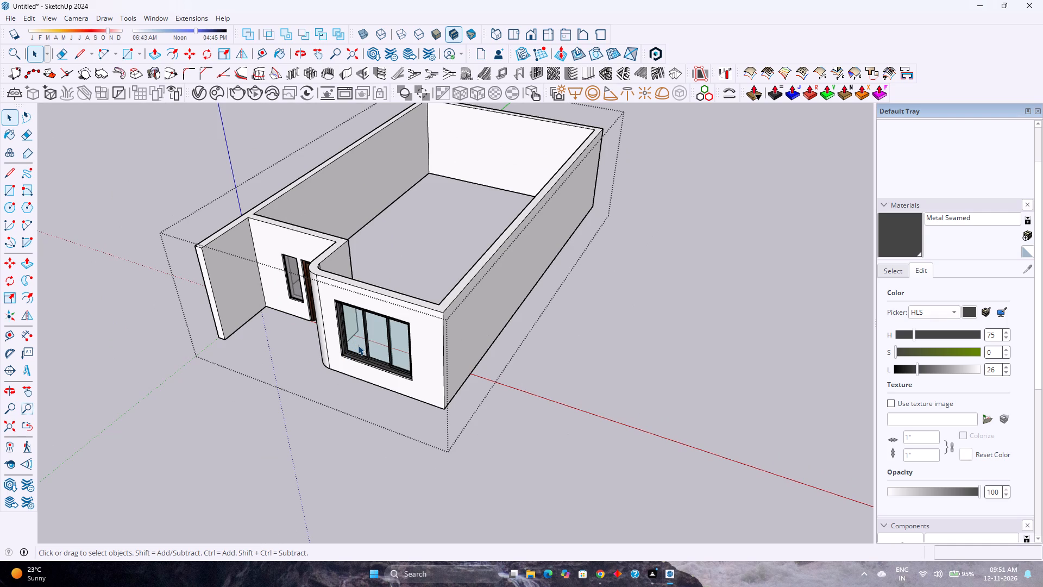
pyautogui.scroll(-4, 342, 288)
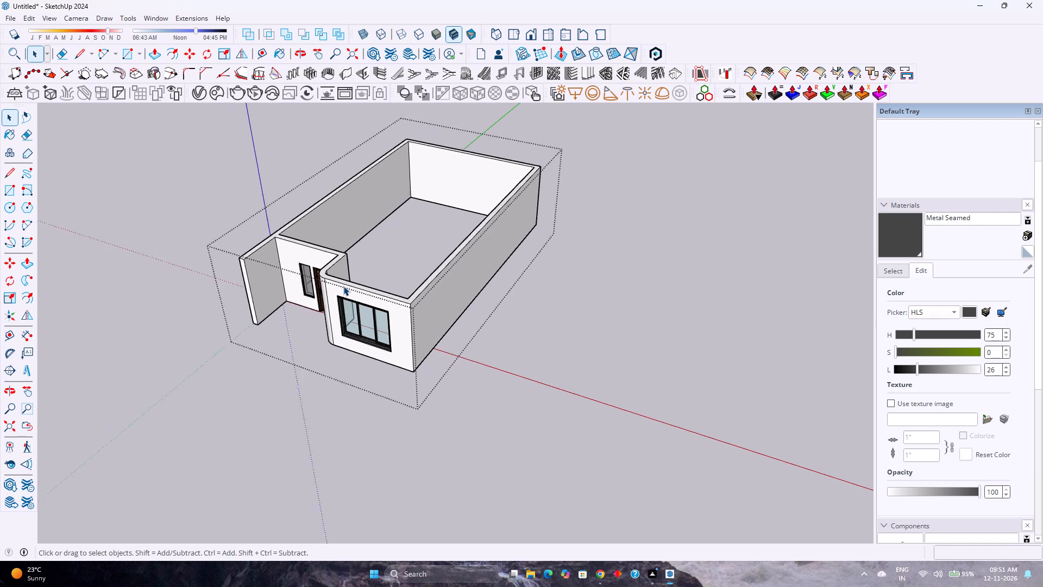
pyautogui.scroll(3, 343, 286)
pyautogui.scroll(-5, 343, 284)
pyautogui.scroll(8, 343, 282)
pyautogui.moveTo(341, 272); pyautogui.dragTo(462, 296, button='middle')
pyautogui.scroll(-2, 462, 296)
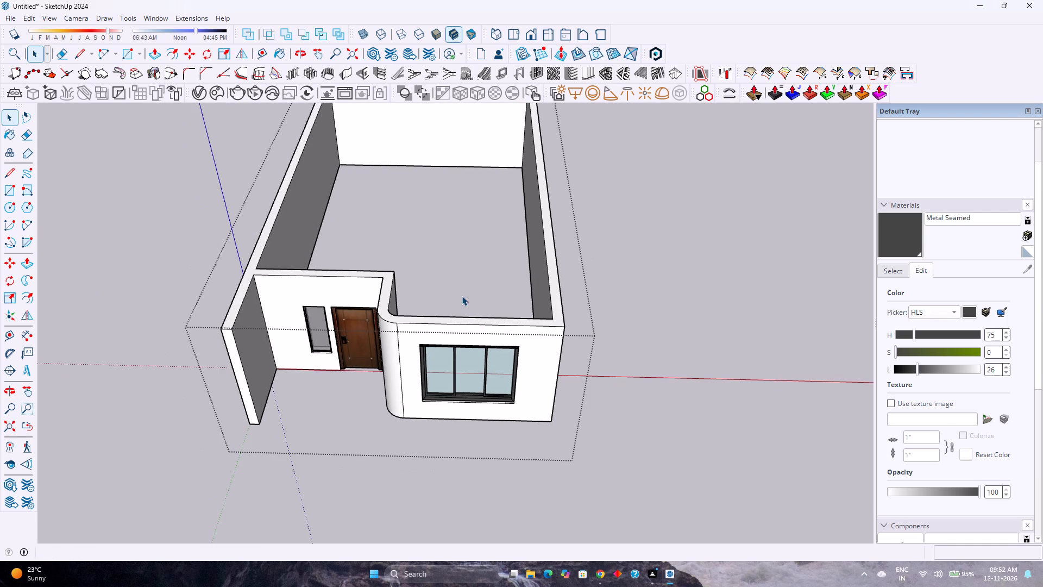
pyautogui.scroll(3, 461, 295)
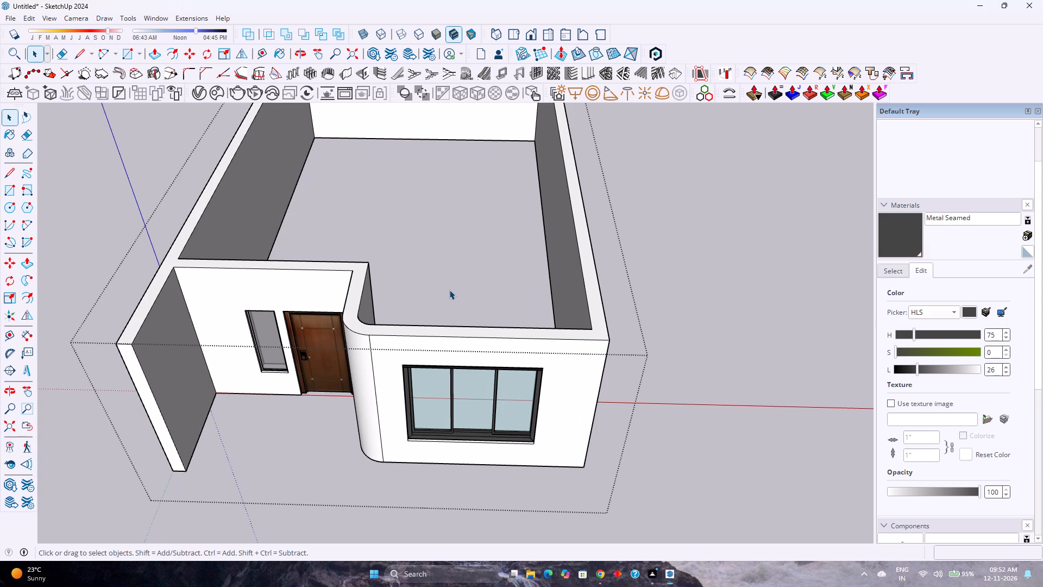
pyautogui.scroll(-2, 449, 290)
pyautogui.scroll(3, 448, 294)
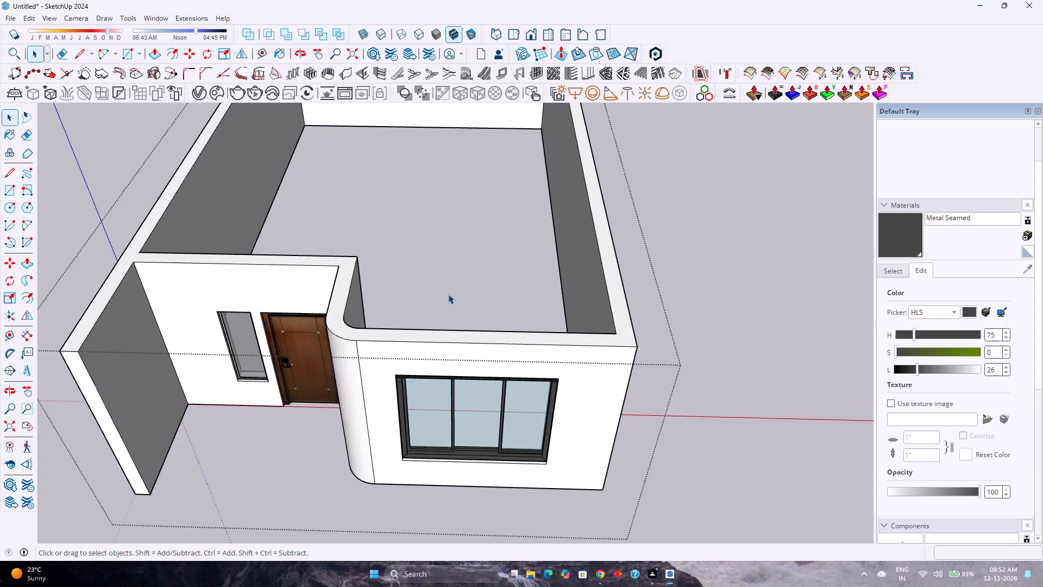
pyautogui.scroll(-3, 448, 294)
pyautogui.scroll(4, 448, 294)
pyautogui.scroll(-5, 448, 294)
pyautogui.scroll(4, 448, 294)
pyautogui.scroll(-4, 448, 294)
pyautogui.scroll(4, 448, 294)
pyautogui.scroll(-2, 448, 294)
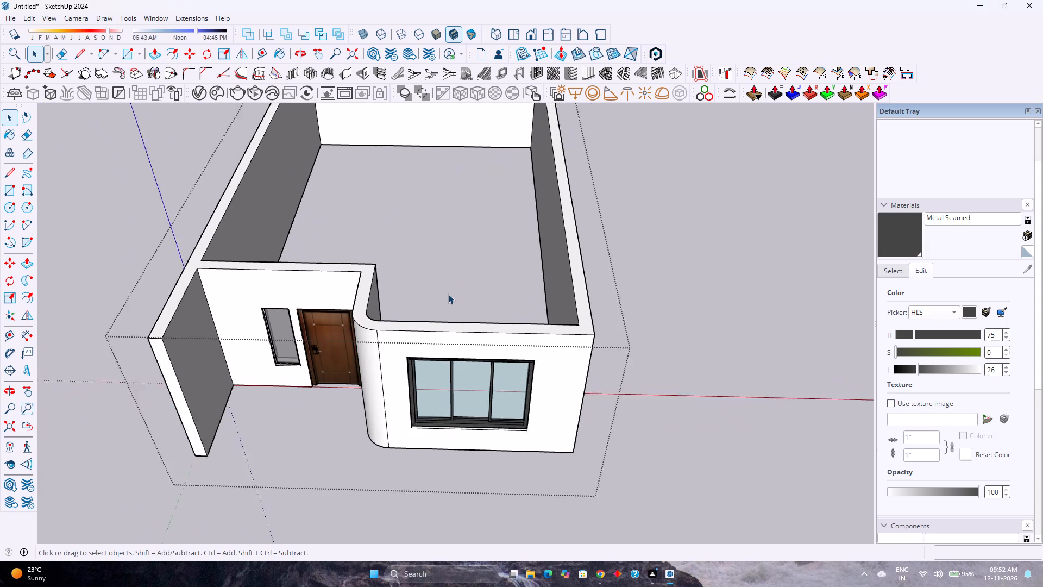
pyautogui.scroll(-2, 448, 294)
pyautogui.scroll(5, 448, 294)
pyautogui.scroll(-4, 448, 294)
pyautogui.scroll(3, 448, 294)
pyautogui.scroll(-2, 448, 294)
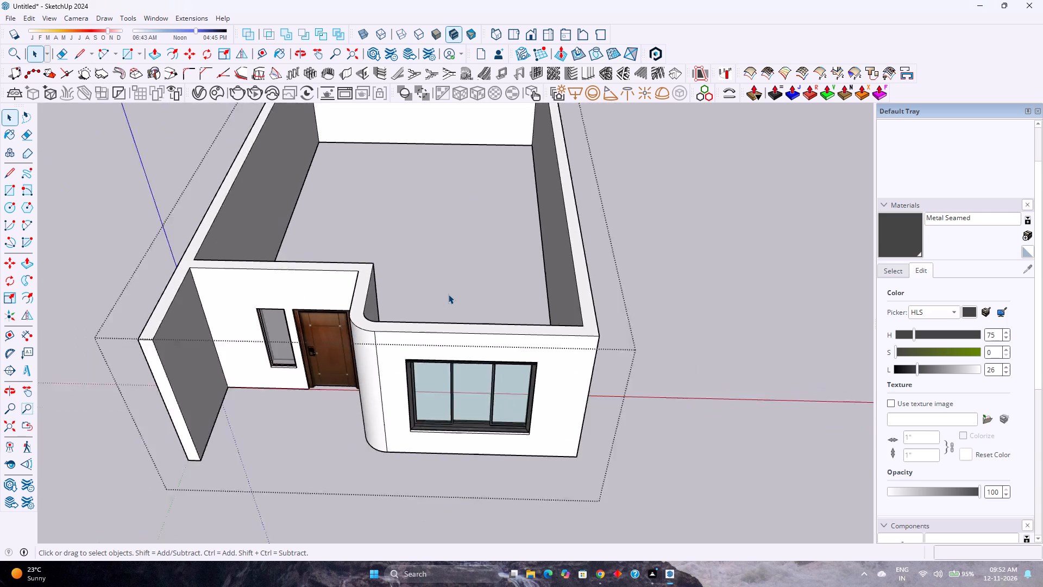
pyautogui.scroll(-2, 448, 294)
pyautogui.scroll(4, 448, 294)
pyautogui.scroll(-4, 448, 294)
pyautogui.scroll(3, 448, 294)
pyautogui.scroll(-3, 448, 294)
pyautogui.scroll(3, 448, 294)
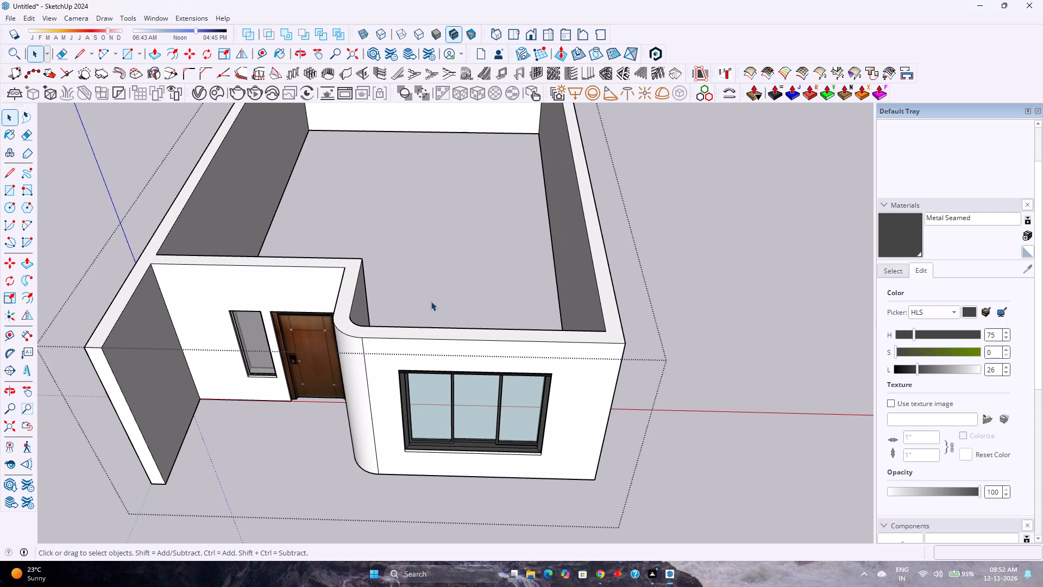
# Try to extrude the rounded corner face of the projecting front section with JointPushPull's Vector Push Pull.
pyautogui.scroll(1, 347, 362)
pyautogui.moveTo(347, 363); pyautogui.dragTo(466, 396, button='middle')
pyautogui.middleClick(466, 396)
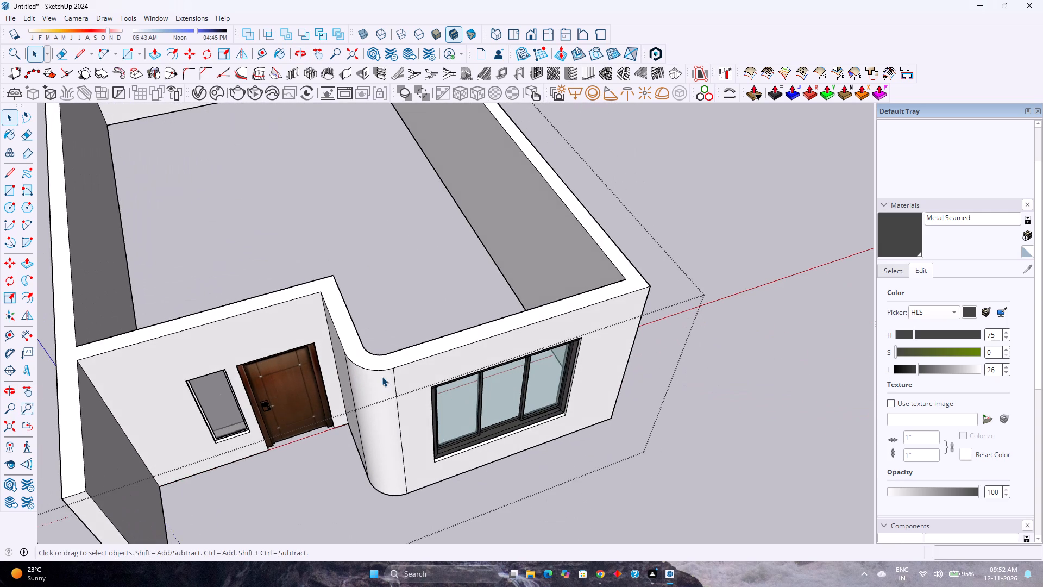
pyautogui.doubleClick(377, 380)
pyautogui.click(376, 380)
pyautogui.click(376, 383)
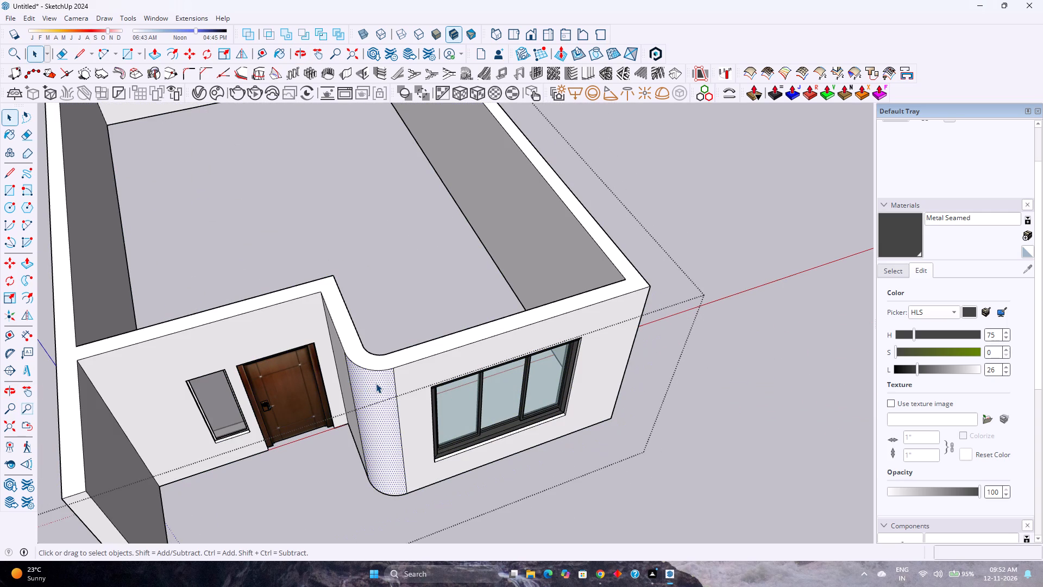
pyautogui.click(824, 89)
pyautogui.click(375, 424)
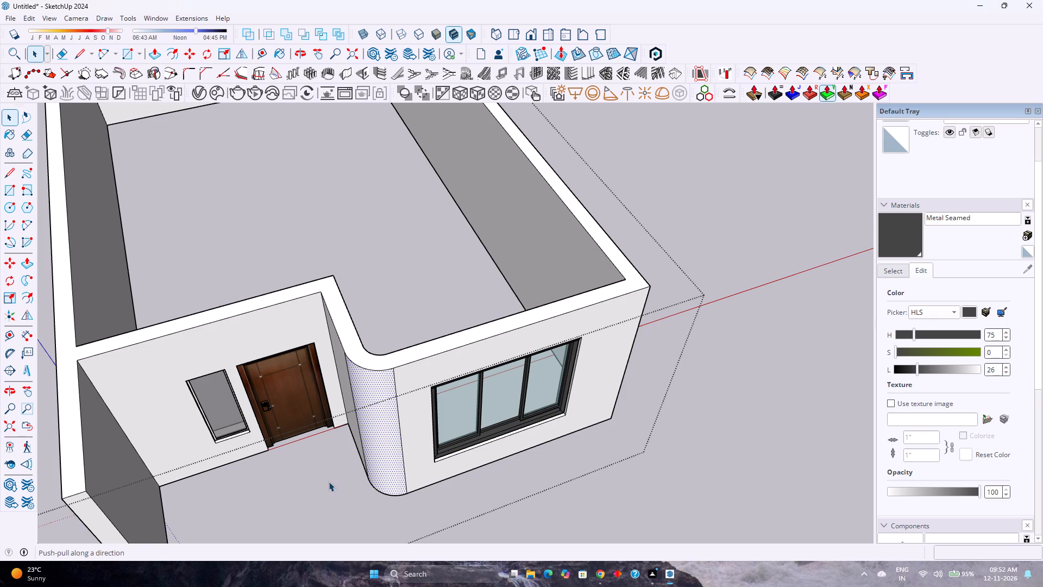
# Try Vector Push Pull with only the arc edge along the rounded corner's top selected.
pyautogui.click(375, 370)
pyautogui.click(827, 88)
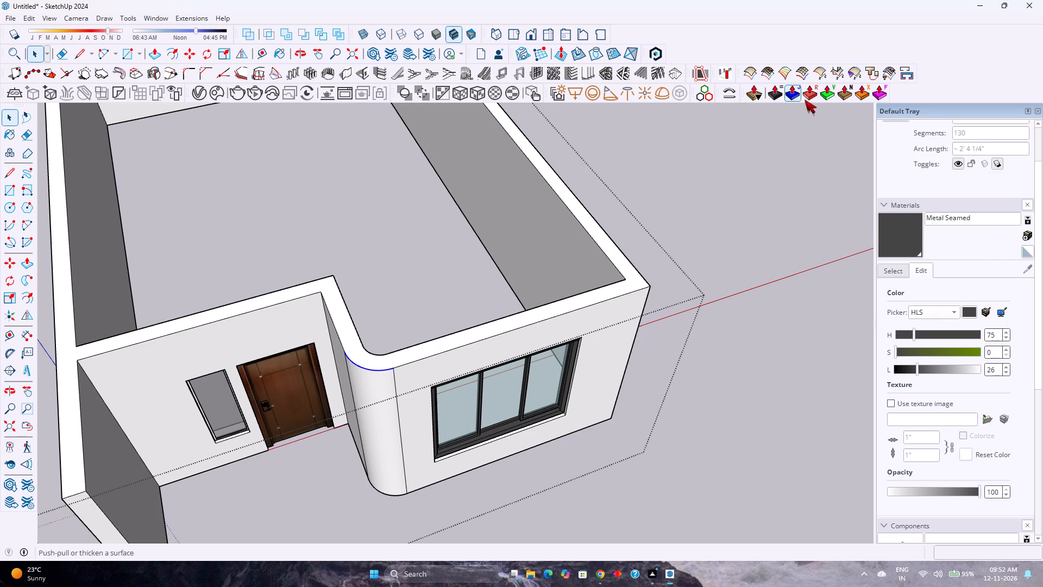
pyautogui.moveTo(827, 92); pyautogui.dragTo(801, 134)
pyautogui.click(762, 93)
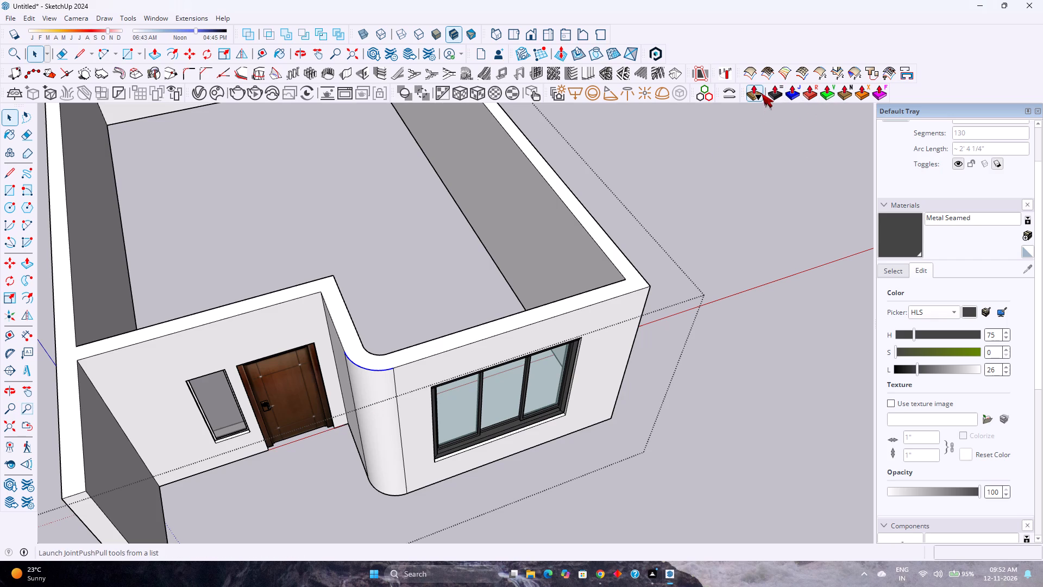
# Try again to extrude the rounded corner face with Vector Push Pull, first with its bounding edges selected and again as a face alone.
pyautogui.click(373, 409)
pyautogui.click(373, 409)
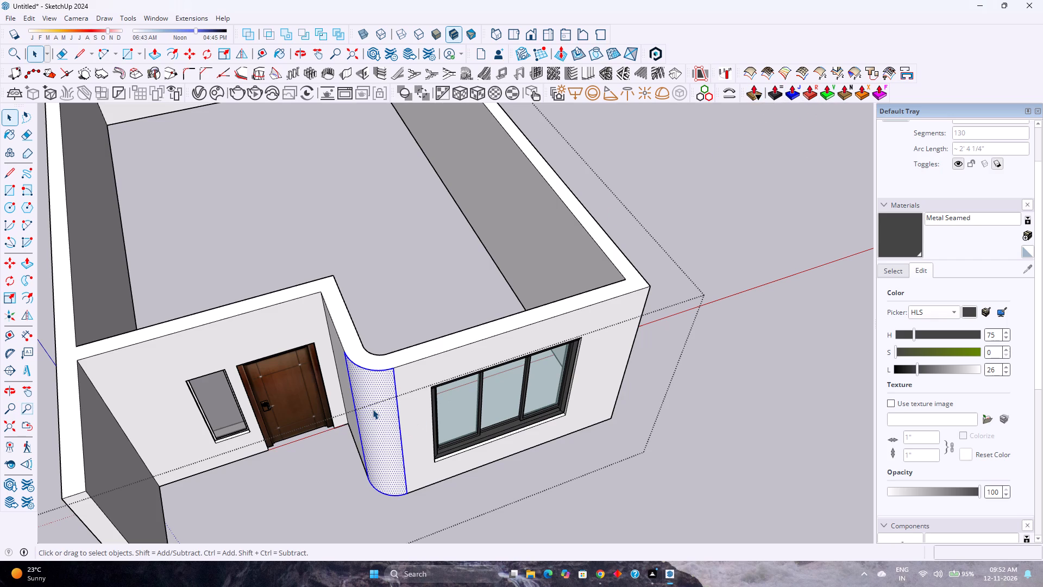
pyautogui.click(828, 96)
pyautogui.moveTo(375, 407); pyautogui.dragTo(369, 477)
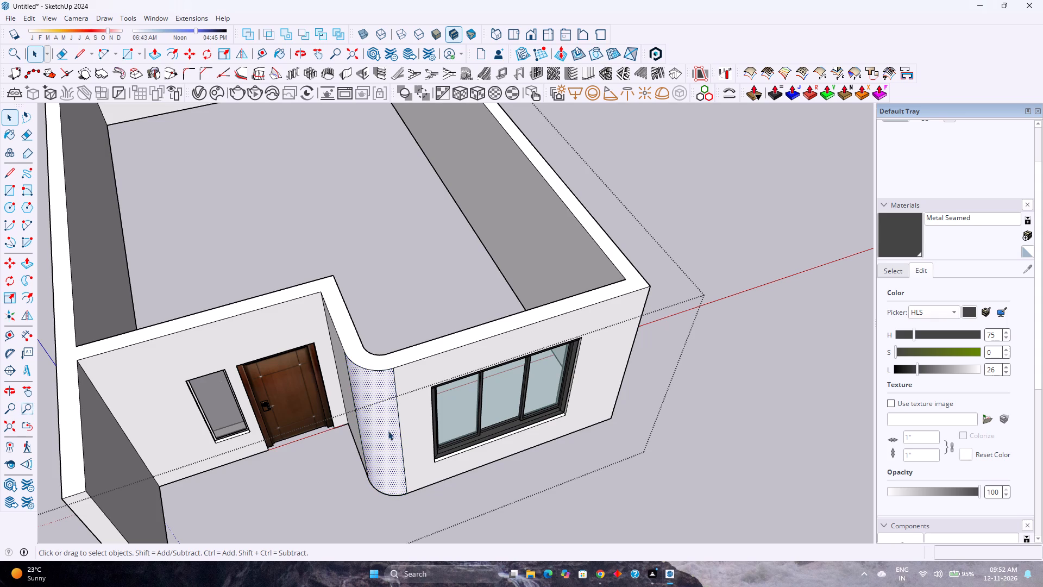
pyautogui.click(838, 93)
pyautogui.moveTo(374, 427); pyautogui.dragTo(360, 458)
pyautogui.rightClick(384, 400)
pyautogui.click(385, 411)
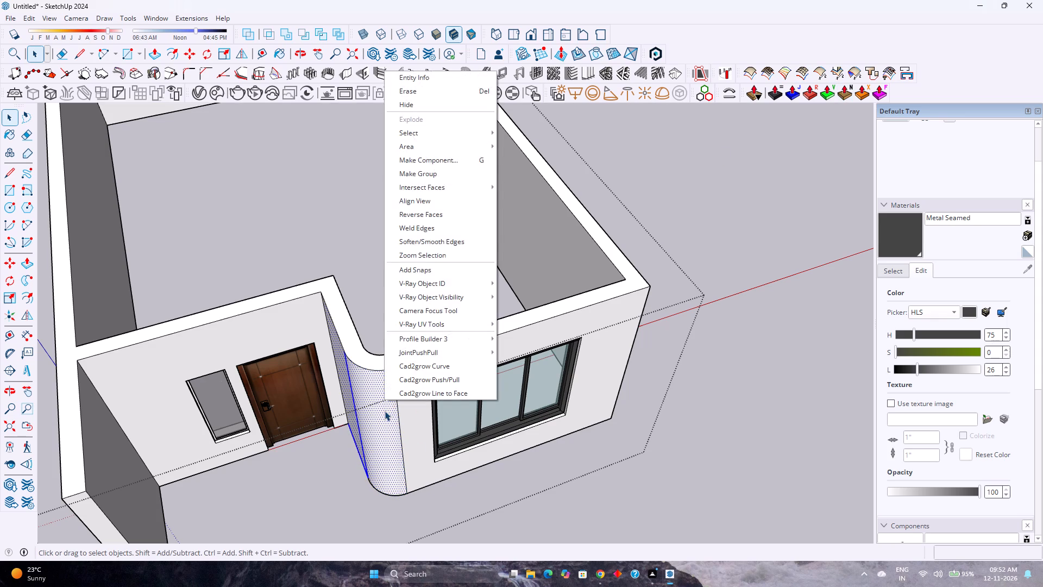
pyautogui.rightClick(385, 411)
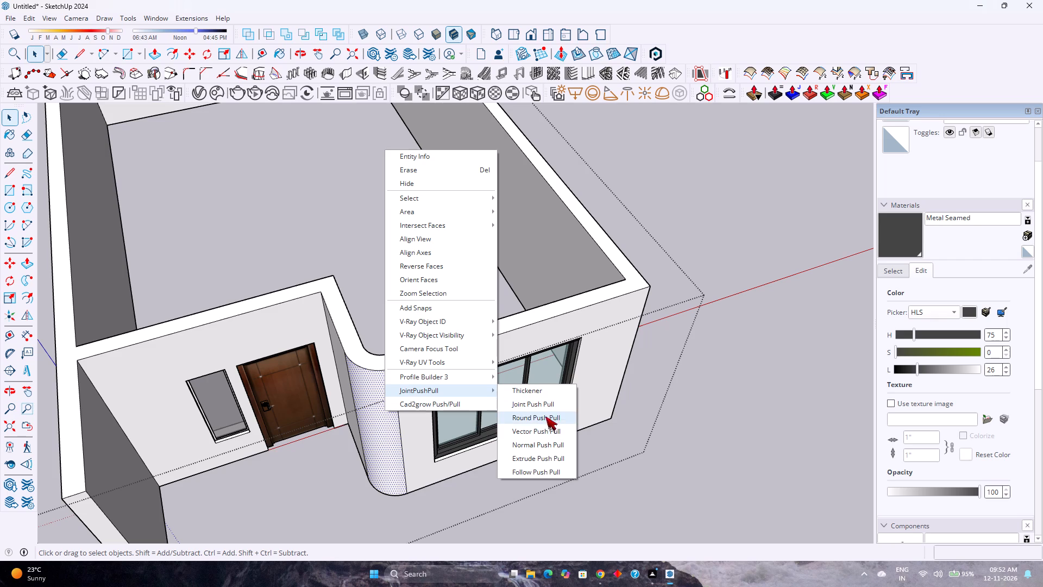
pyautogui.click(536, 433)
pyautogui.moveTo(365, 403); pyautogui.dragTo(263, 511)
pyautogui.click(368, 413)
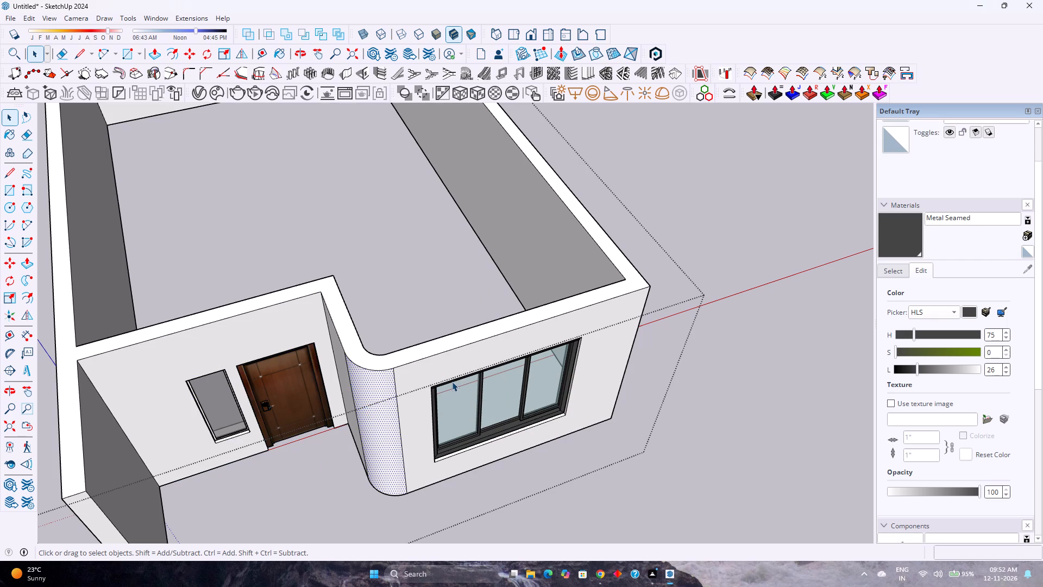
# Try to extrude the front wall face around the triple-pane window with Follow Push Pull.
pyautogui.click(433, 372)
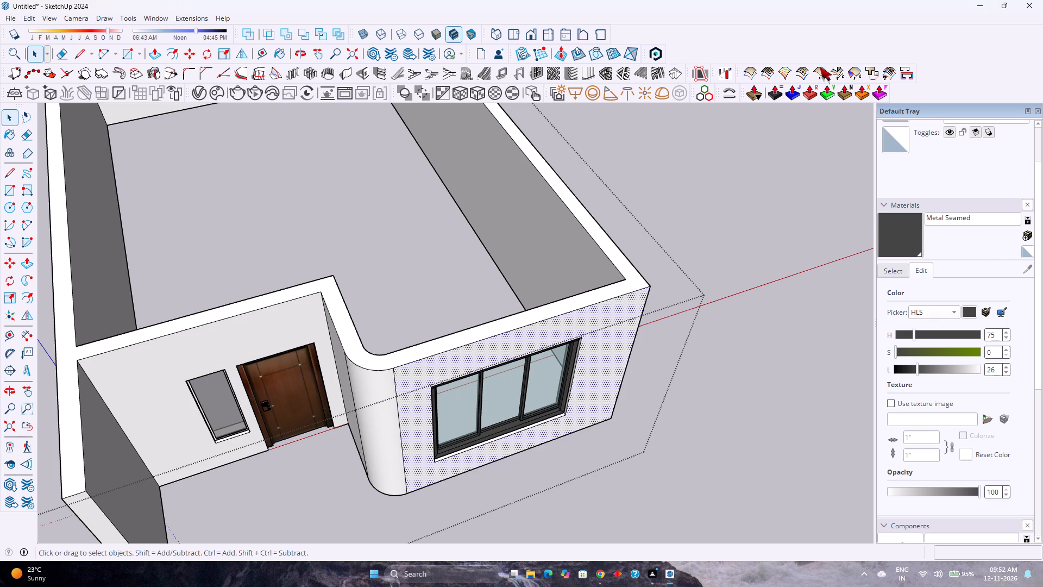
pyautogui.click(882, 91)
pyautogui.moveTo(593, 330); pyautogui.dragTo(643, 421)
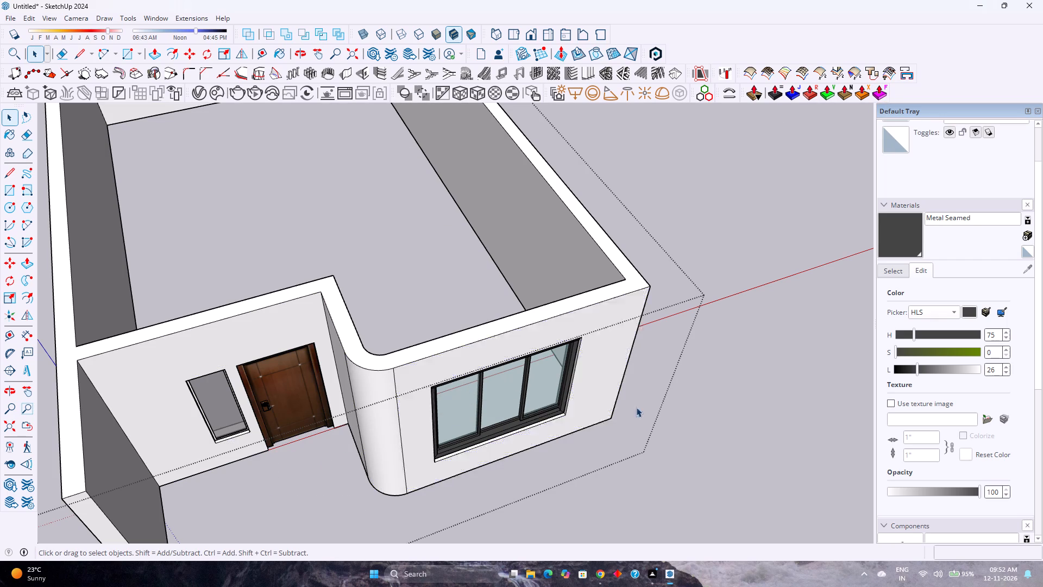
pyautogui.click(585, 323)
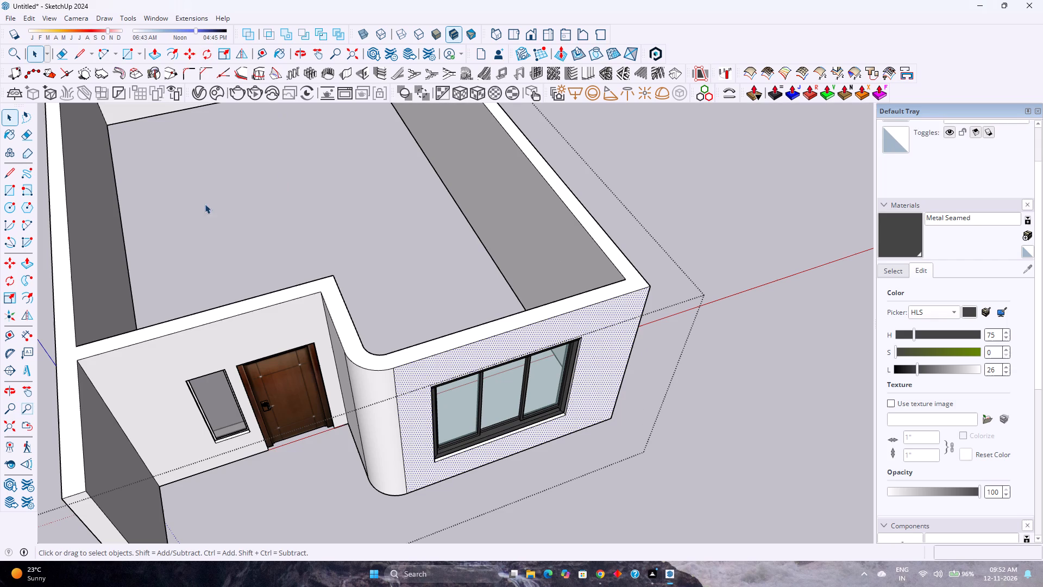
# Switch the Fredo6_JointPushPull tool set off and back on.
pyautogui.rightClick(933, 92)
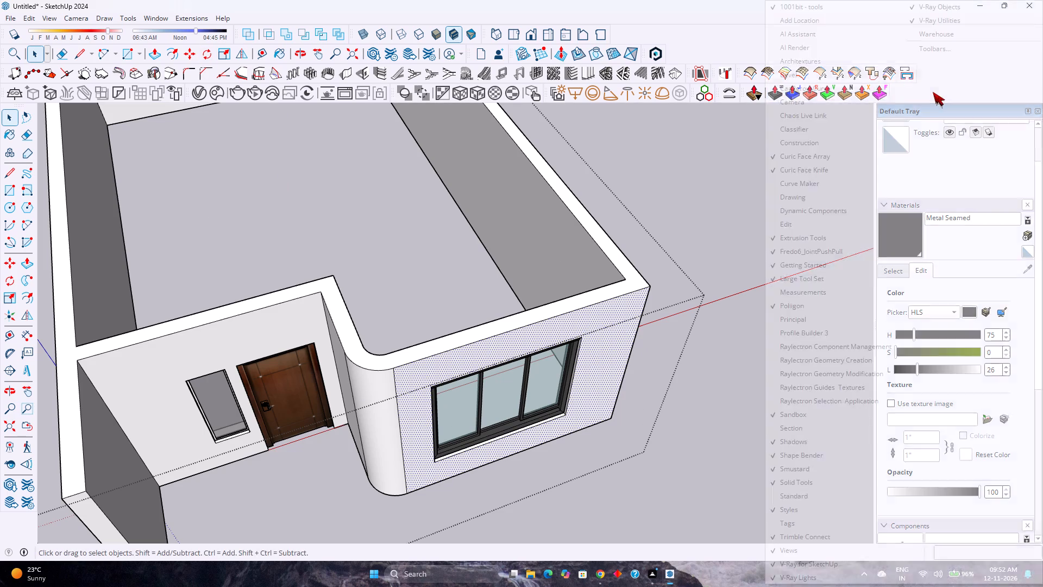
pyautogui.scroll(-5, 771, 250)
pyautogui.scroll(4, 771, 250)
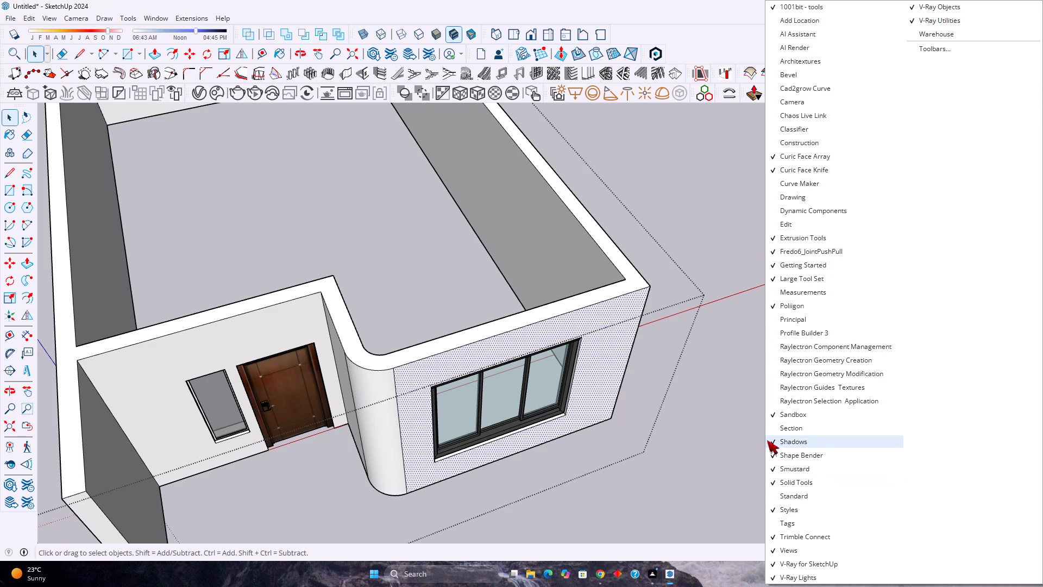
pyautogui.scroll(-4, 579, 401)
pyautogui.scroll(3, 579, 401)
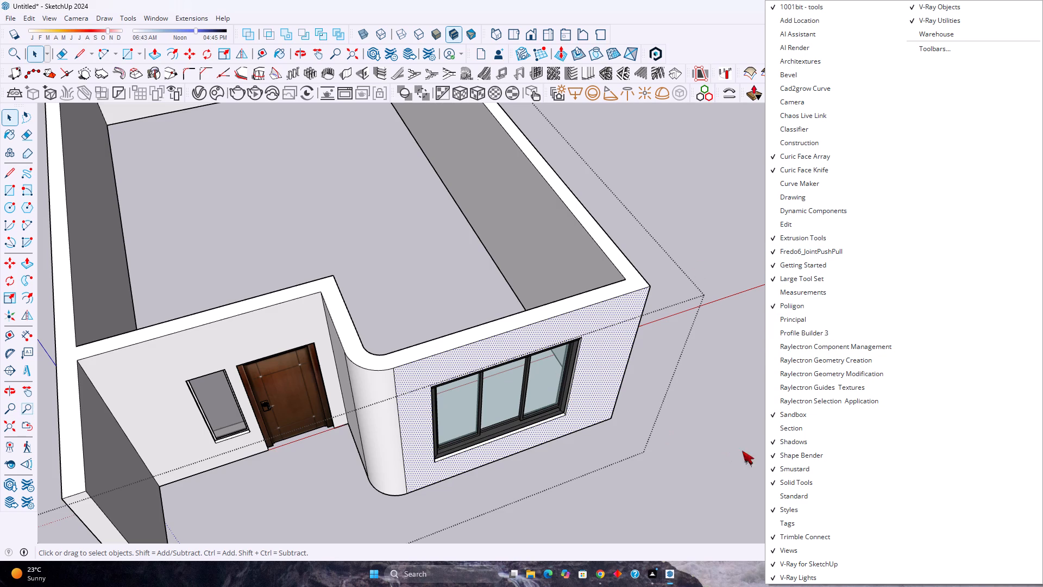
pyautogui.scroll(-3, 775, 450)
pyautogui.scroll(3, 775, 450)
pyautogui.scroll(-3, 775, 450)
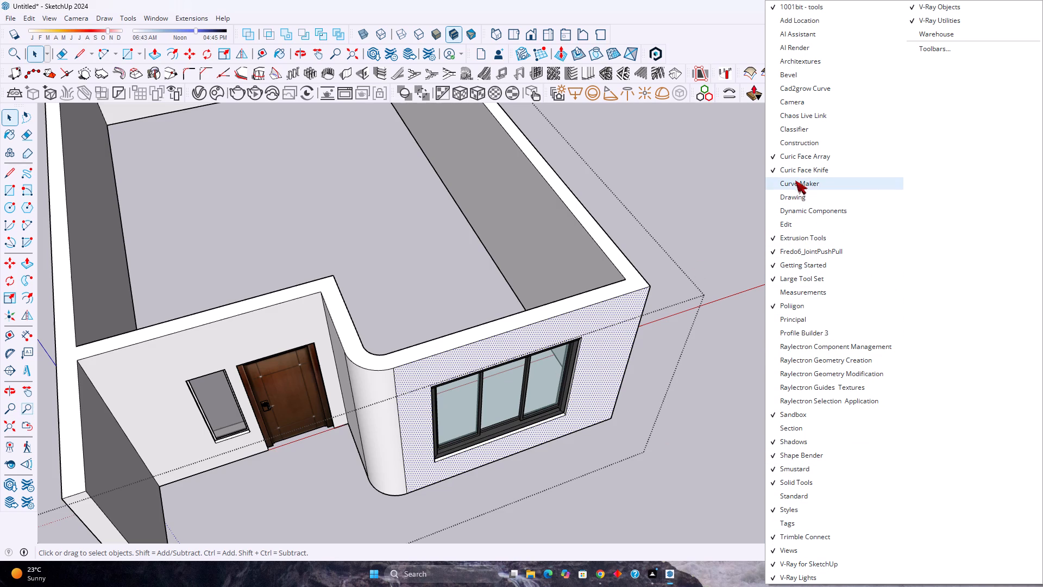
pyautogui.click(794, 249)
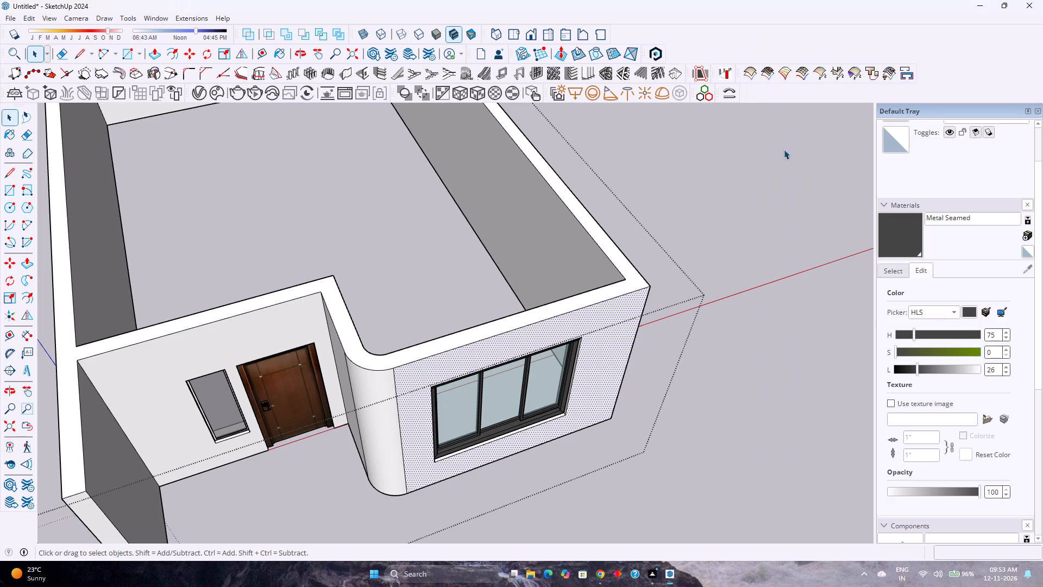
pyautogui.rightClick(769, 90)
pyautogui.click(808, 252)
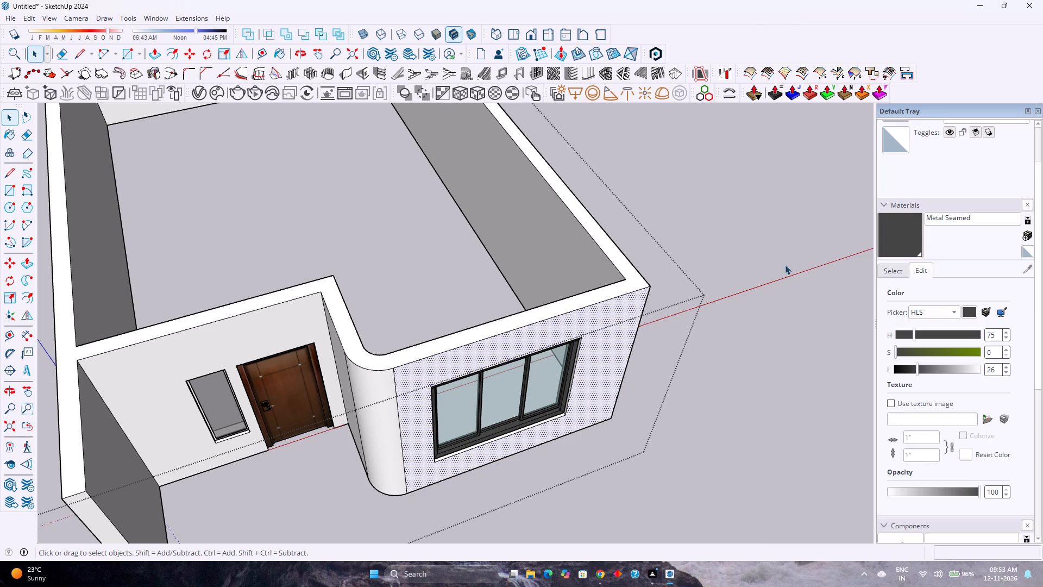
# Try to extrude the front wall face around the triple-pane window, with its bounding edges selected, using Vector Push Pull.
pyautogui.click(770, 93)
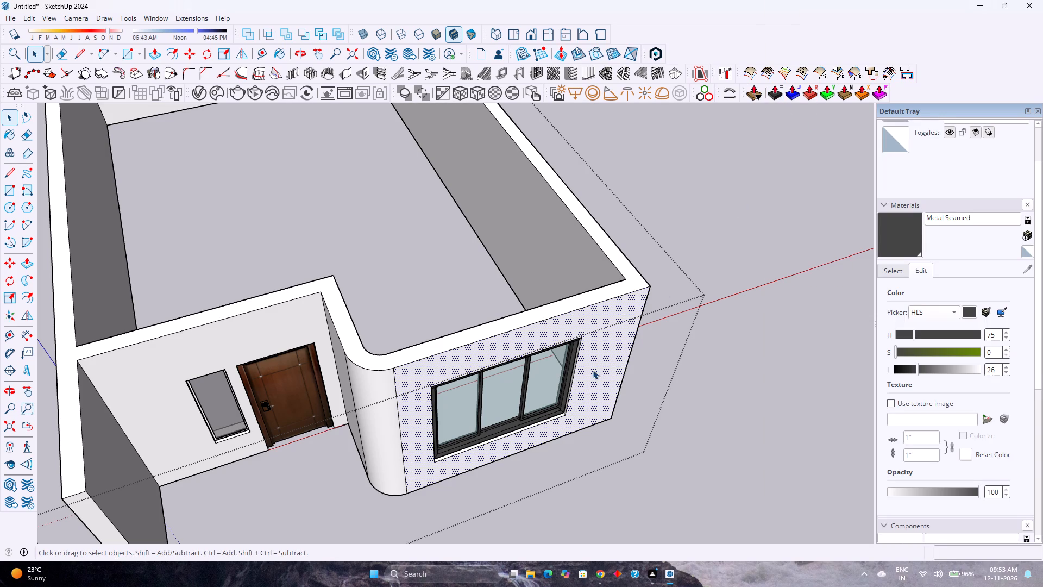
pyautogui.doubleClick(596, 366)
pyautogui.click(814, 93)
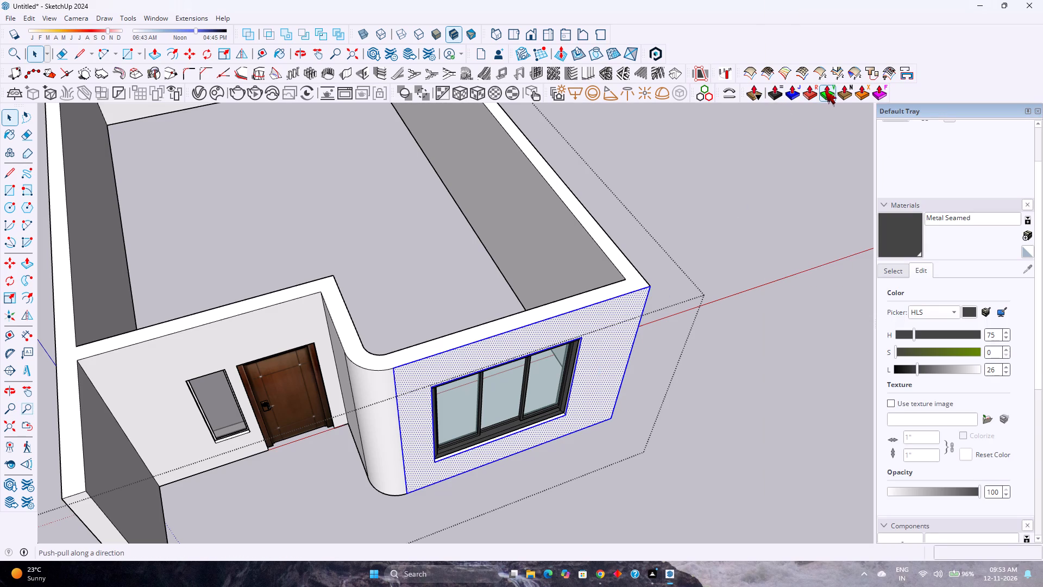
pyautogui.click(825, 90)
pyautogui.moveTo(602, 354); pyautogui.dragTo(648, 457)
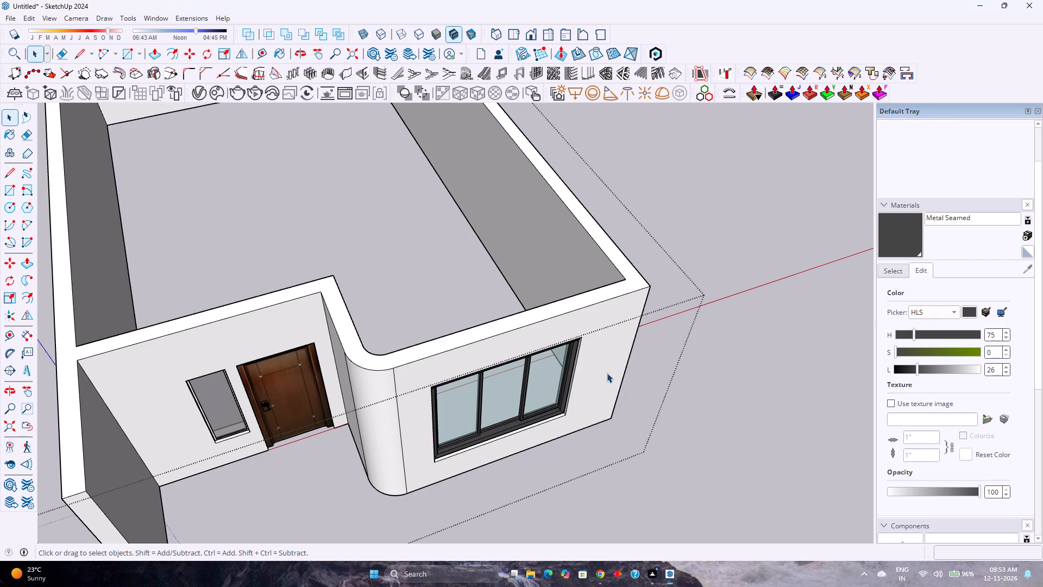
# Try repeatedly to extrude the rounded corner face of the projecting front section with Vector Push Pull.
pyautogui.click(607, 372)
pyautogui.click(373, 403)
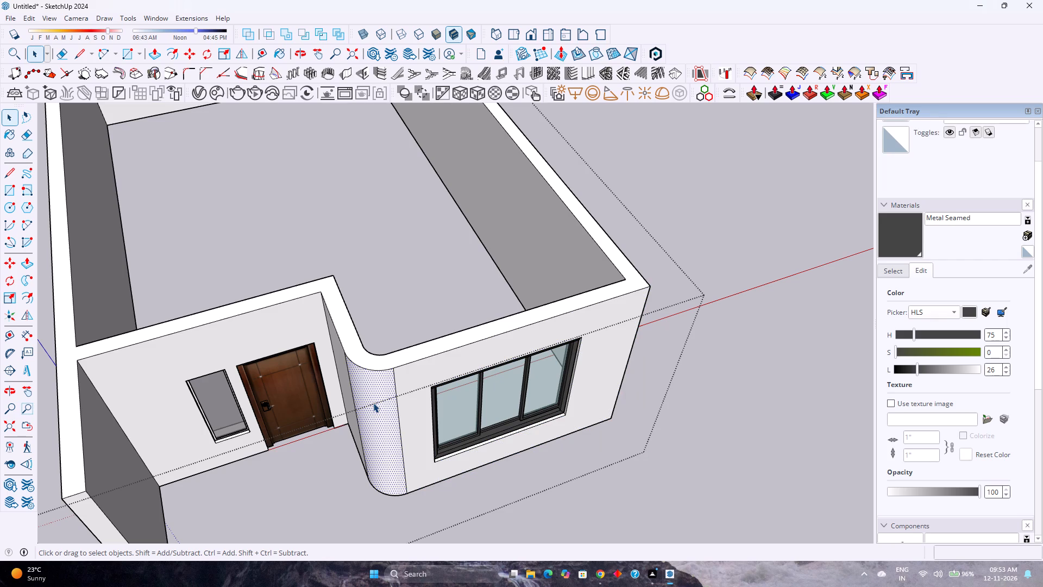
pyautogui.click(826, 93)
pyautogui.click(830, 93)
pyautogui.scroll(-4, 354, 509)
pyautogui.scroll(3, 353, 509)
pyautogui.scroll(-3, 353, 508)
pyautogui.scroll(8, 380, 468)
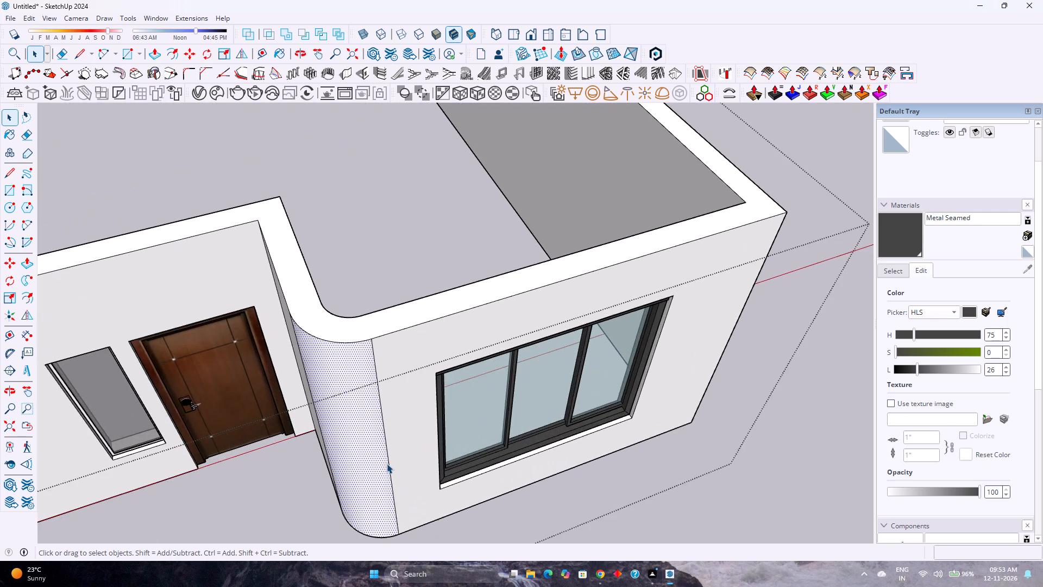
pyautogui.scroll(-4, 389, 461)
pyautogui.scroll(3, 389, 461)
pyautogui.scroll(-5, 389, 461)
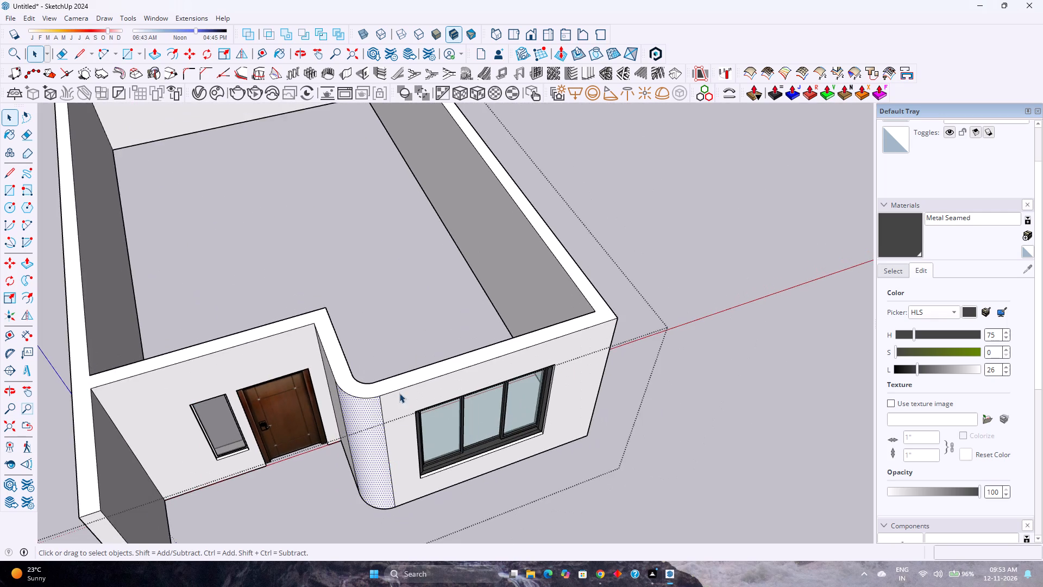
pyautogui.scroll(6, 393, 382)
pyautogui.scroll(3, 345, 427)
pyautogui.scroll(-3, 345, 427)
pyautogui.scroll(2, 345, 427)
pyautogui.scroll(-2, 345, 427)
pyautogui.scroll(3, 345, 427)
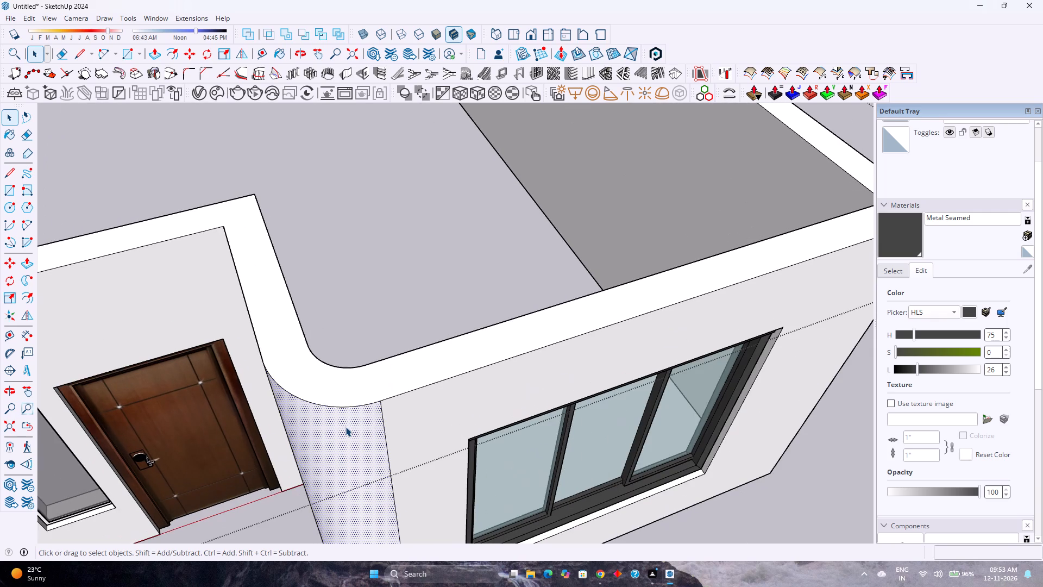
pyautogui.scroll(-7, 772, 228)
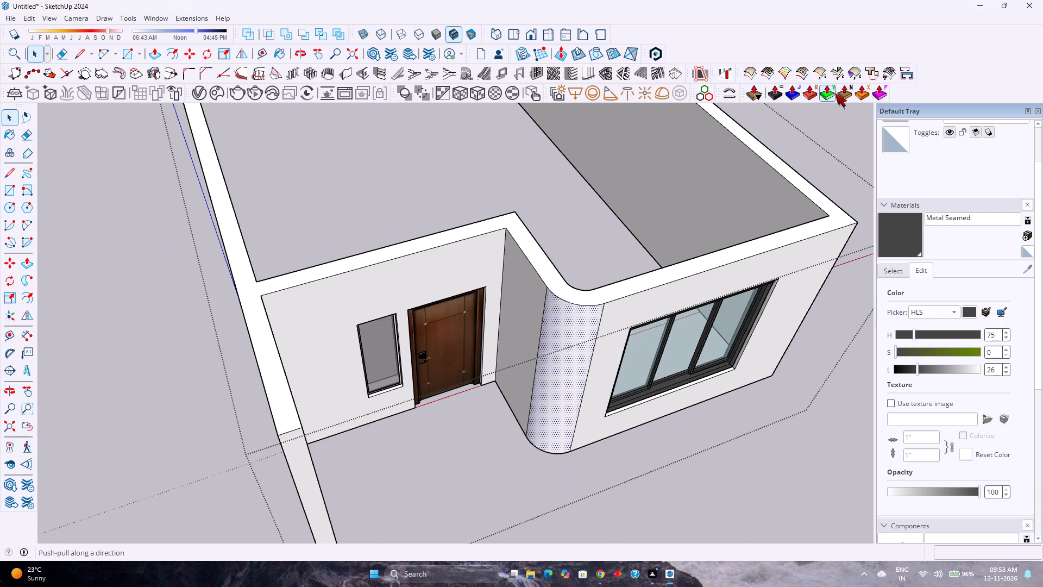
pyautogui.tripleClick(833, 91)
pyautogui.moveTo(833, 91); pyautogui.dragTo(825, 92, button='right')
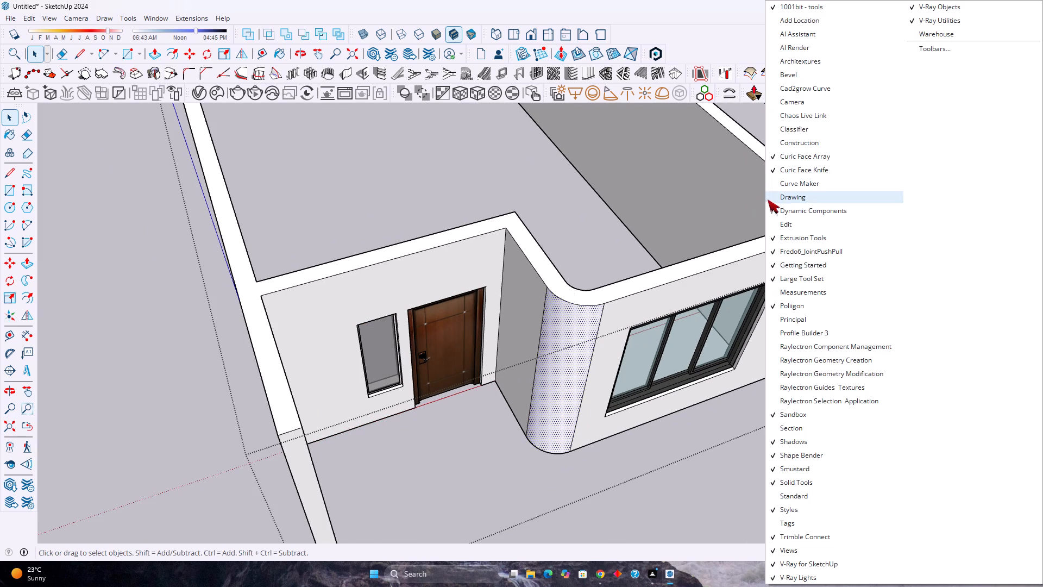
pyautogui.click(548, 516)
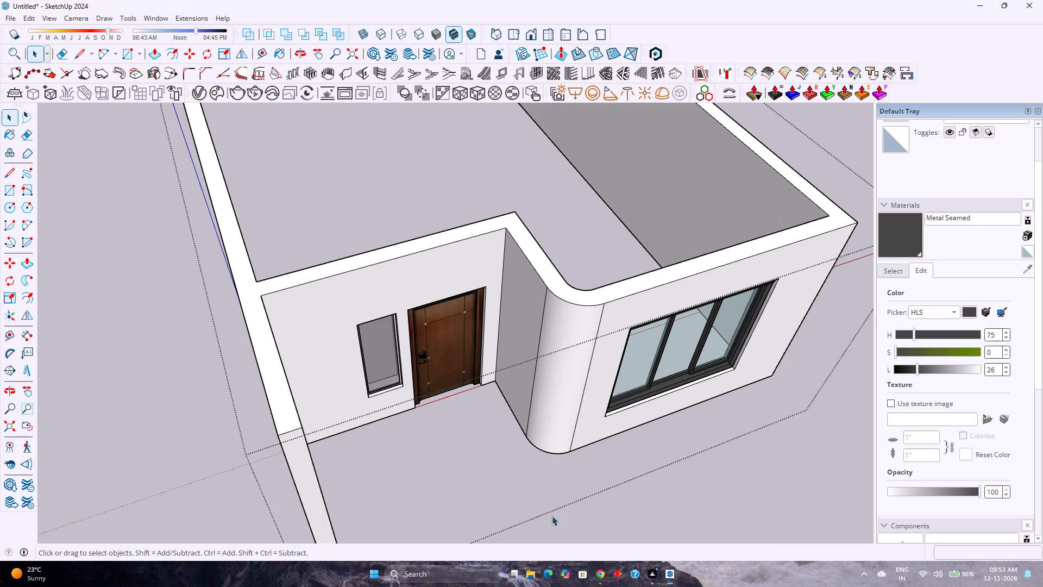
# Select the rounded corner face and examine how it meets the adjoining front walls from several distances and angles.
pyautogui.click(562, 388)
pyautogui.doubleClick(559, 386)
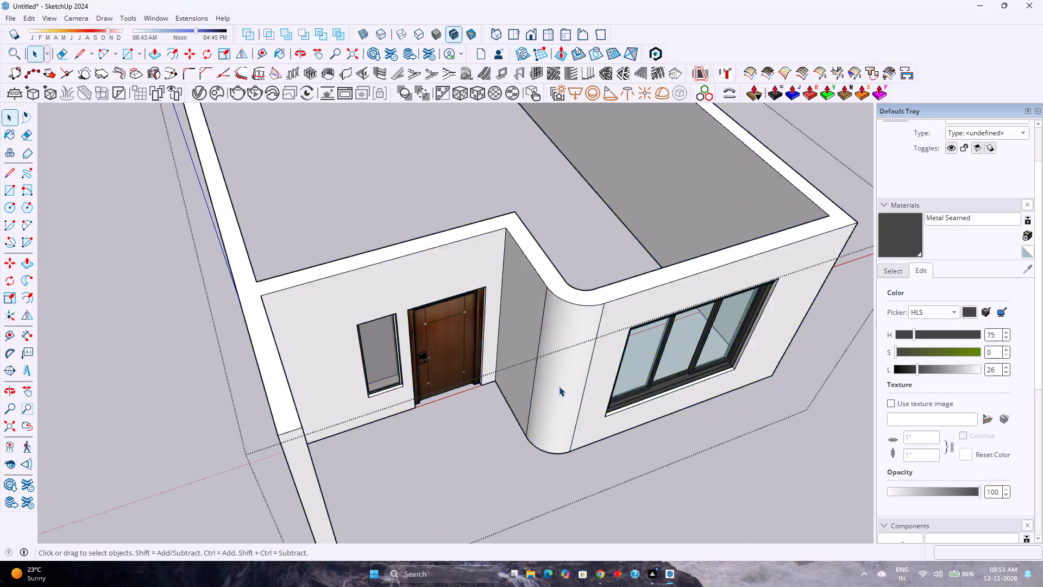
pyautogui.click(559, 386)
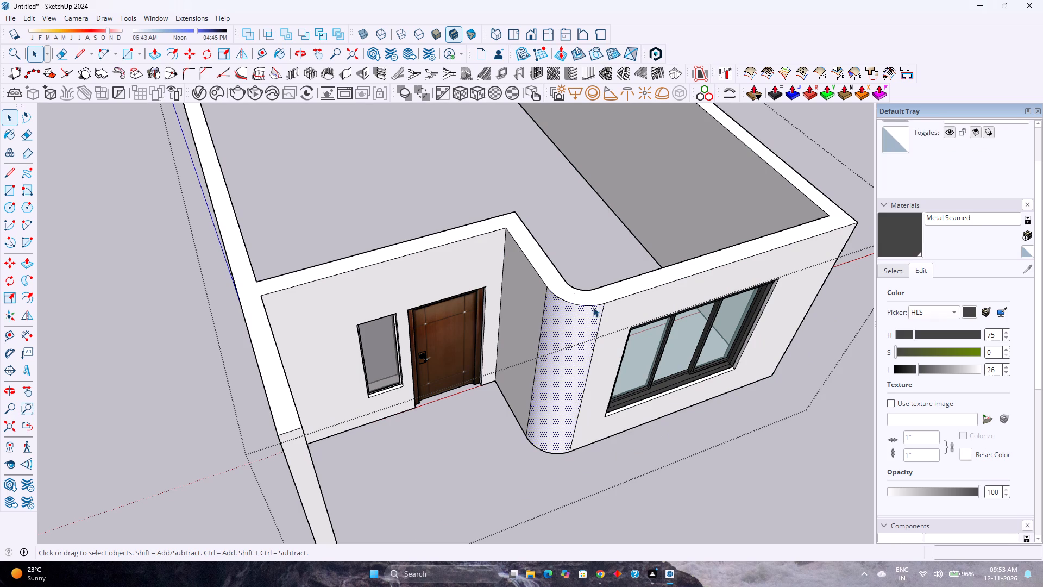
pyautogui.scroll(1, 593, 307)
pyautogui.moveTo(593, 307); pyautogui.dragTo(555, 322, button='middle')
pyautogui.middleClick(555, 322)
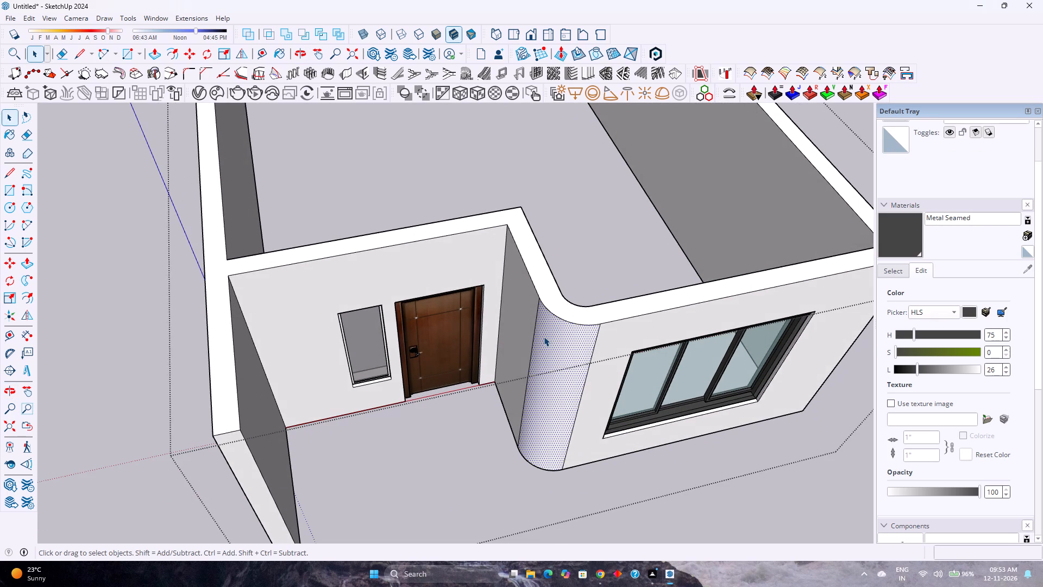
pyautogui.scroll(-3, 531, 372)
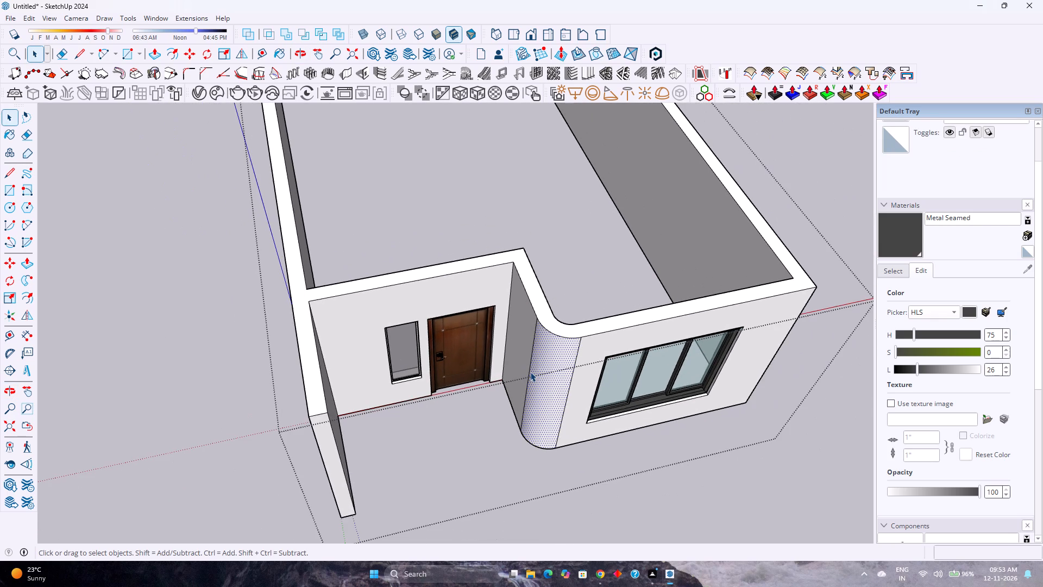
pyautogui.scroll(2, 530, 372)
pyautogui.scroll(-1, 526, 379)
pyautogui.scroll(-4, 563, 454)
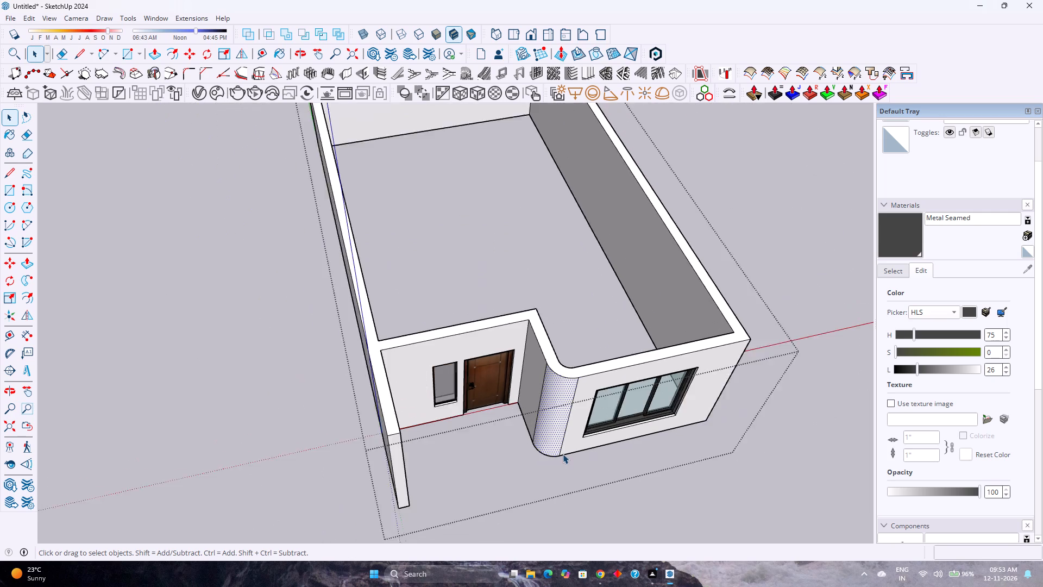
pyautogui.scroll(3, 563, 454)
pyautogui.scroll(-1, 573, 447)
pyautogui.scroll(3, 573, 447)
pyautogui.scroll(-3, 573, 447)
pyautogui.scroll(3, 573, 447)
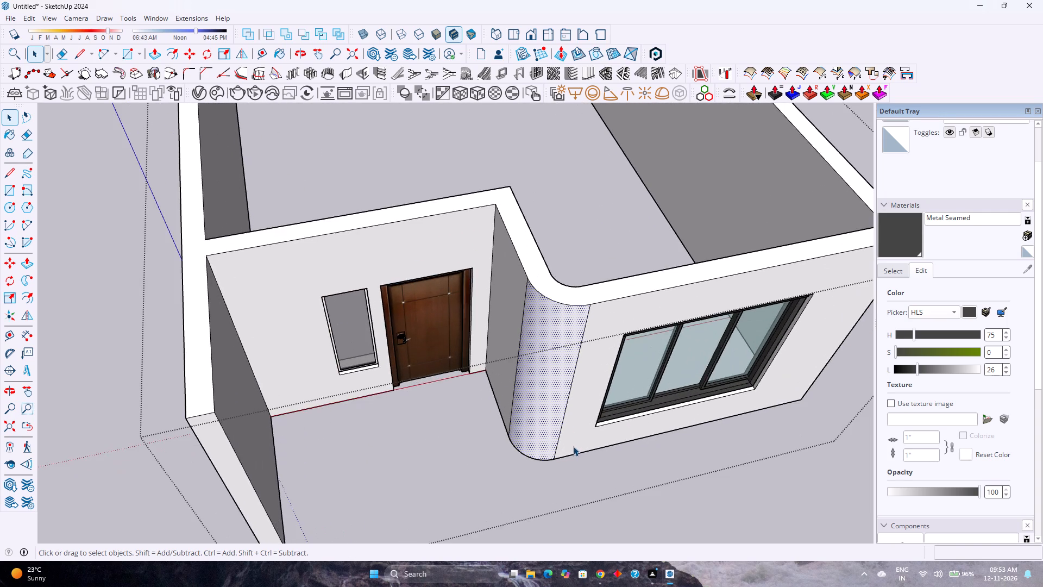
pyautogui.scroll(-3, 573, 446)
pyautogui.scroll(3, 570, 445)
pyautogui.scroll(-3, 569, 445)
pyautogui.scroll(2, 569, 445)
pyautogui.scroll(-3, 569, 445)
pyautogui.scroll(3, 569, 445)
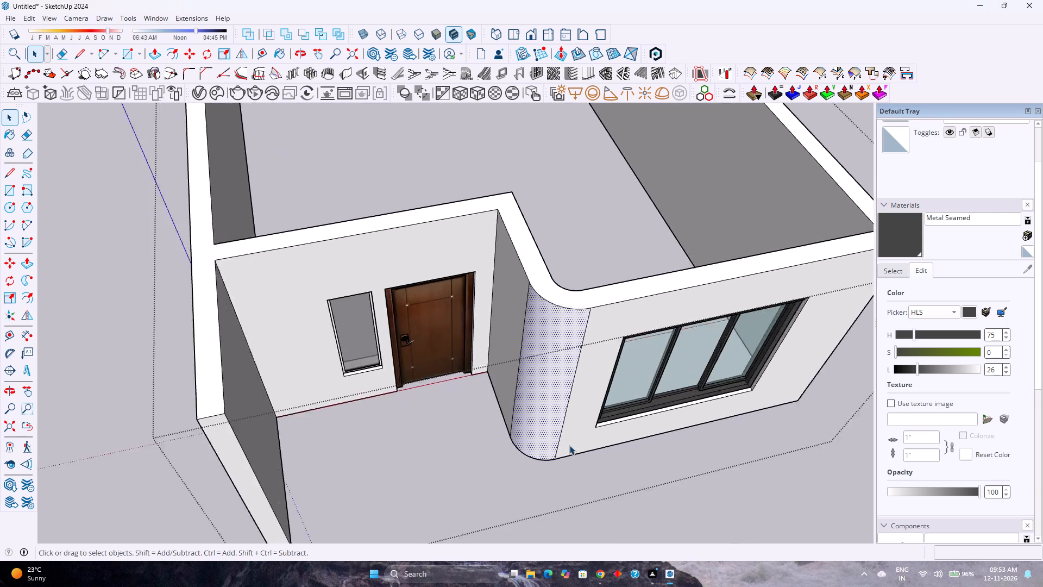
pyautogui.scroll(-3, 569, 445)
pyautogui.scroll(3, 569, 445)
pyautogui.scroll(-3, 569, 444)
pyautogui.scroll(3, 569, 444)
pyautogui.scroll(-2, 569, 444)
pyautogui.scroll(3, 568, 442)
pyautogui.scroll(-2, 568, 442)
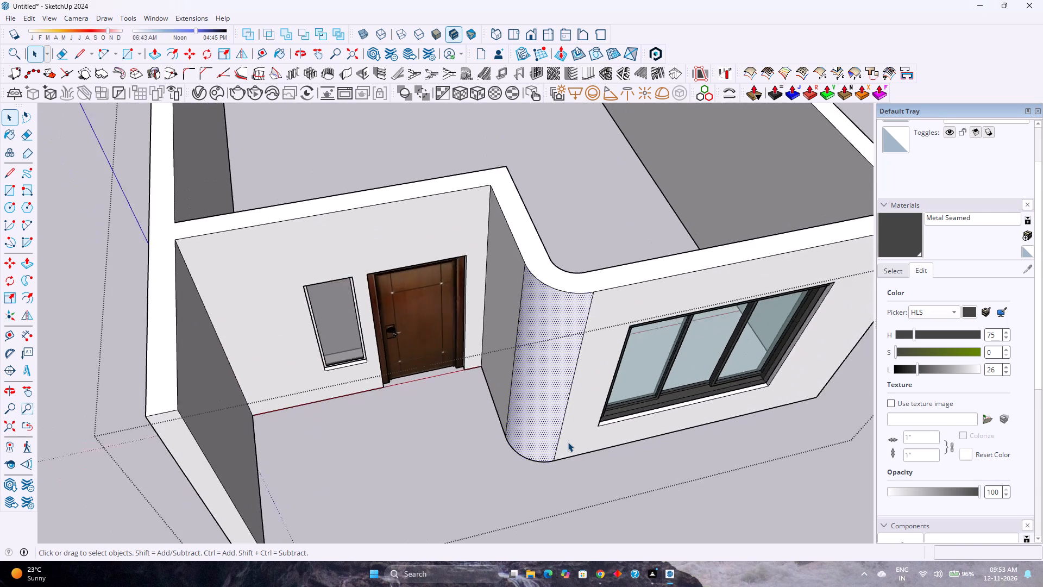
pyautogui.scroll(-1, 568, 442)
pyautogui.scroll(3, 568, 442)
pyautogui.scroll(-11, 568, 442)
pyautogui.moveTo(607, 460); pyautogui.dragTo(430, 347, button='middle')
pyautogui.middleClick(430, 347)
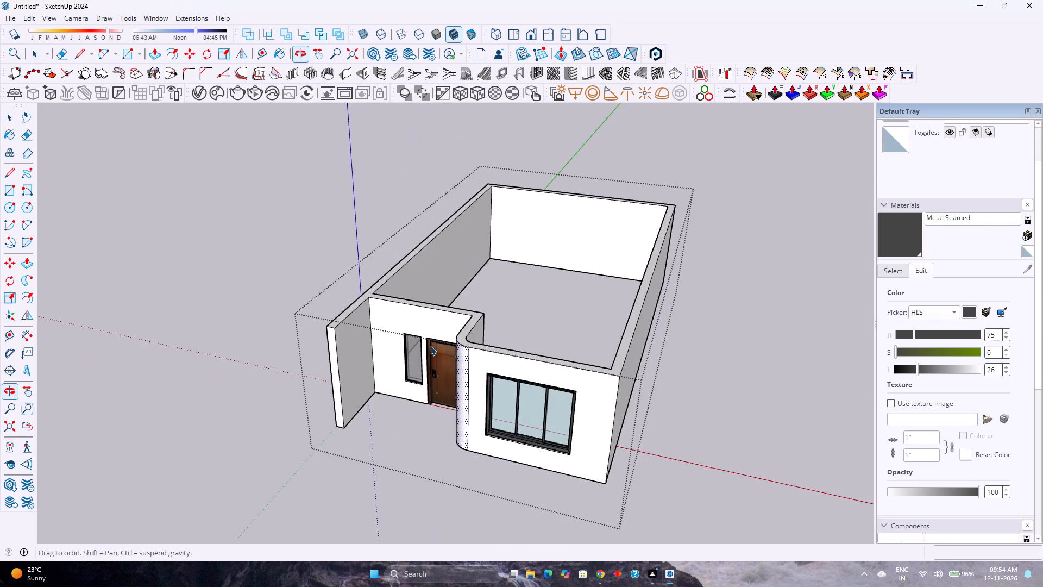
# Select the front wall face around the triple-pane window.
pyautogui.scroll(4, 638, 385)
pyautogui.scroll(3, 594, 380)
pyautogui.click(573, 372)
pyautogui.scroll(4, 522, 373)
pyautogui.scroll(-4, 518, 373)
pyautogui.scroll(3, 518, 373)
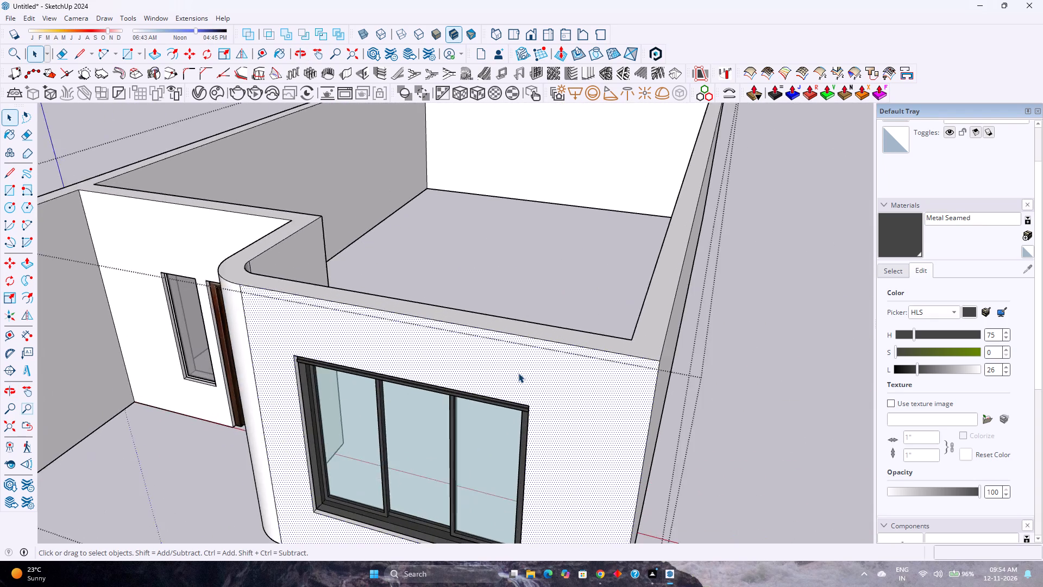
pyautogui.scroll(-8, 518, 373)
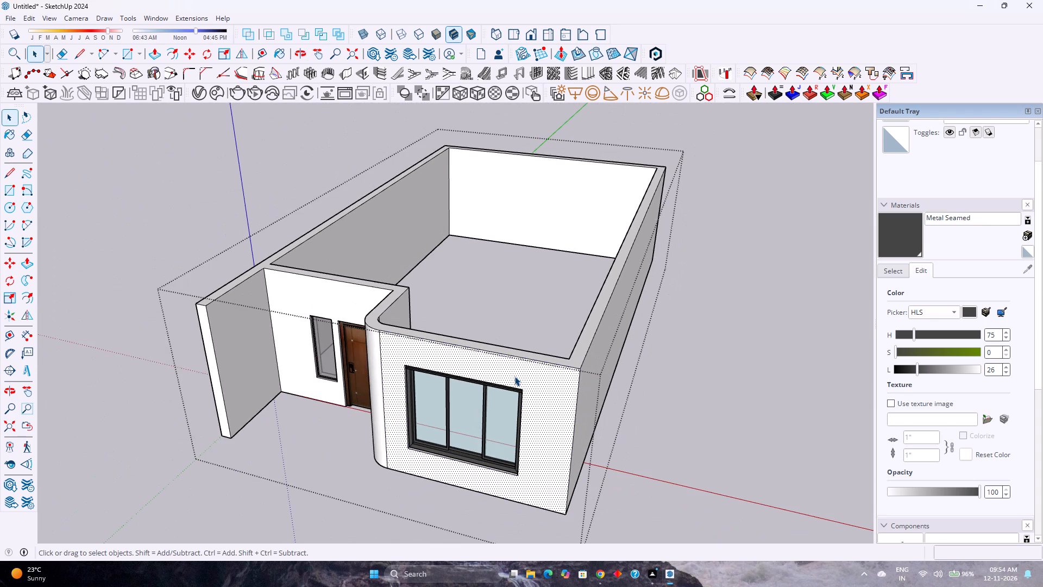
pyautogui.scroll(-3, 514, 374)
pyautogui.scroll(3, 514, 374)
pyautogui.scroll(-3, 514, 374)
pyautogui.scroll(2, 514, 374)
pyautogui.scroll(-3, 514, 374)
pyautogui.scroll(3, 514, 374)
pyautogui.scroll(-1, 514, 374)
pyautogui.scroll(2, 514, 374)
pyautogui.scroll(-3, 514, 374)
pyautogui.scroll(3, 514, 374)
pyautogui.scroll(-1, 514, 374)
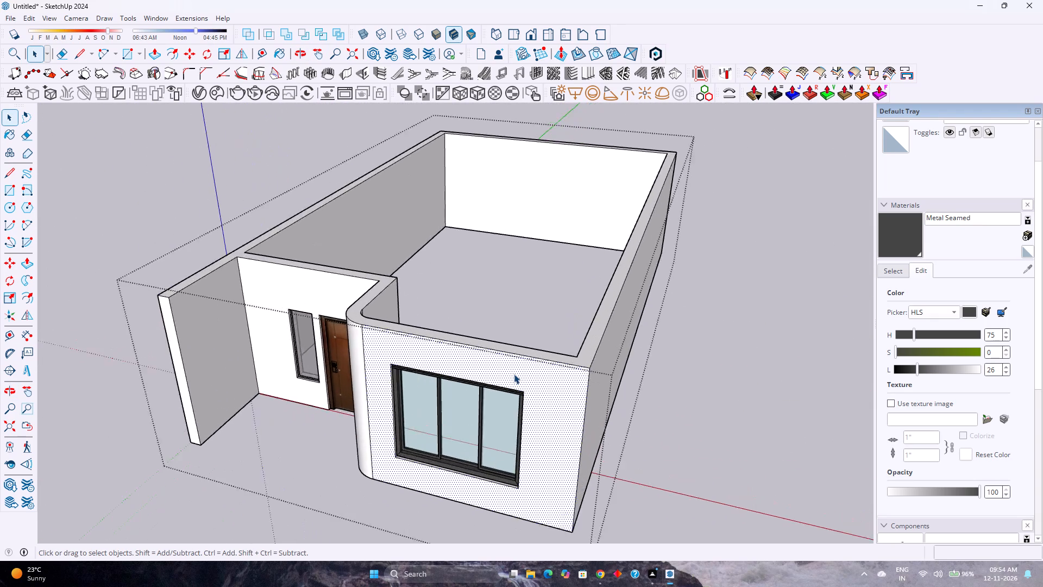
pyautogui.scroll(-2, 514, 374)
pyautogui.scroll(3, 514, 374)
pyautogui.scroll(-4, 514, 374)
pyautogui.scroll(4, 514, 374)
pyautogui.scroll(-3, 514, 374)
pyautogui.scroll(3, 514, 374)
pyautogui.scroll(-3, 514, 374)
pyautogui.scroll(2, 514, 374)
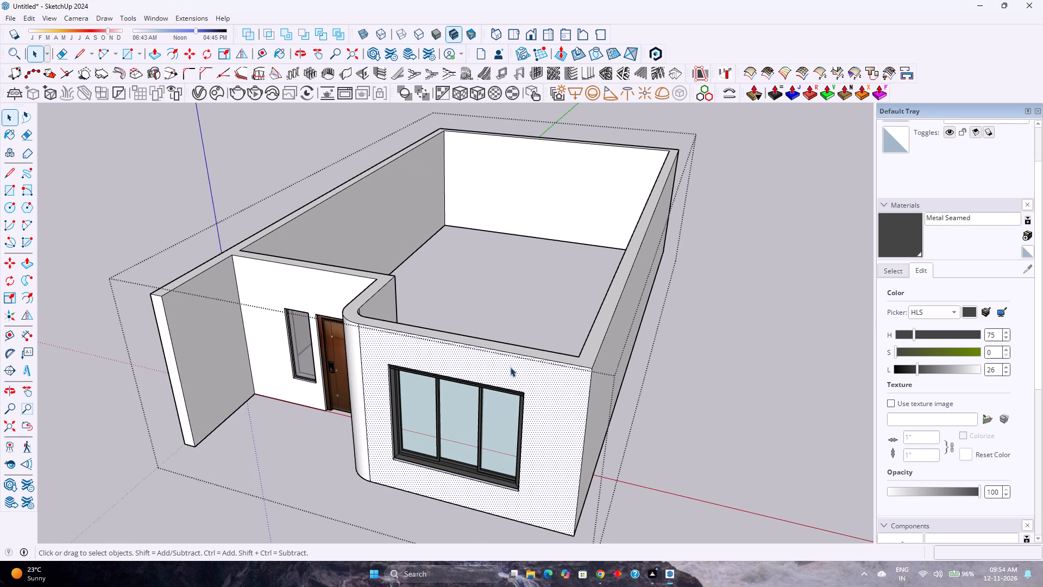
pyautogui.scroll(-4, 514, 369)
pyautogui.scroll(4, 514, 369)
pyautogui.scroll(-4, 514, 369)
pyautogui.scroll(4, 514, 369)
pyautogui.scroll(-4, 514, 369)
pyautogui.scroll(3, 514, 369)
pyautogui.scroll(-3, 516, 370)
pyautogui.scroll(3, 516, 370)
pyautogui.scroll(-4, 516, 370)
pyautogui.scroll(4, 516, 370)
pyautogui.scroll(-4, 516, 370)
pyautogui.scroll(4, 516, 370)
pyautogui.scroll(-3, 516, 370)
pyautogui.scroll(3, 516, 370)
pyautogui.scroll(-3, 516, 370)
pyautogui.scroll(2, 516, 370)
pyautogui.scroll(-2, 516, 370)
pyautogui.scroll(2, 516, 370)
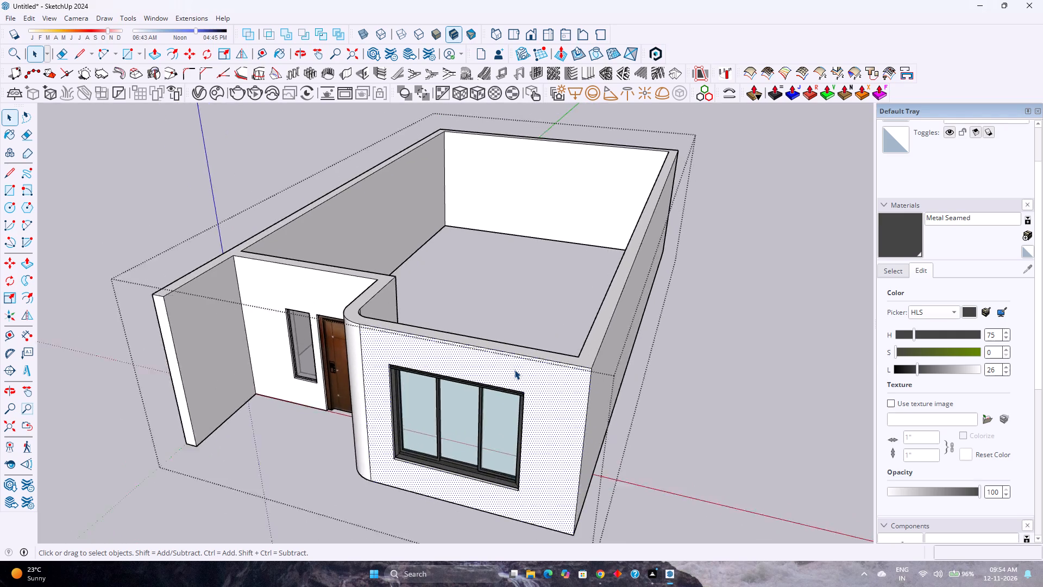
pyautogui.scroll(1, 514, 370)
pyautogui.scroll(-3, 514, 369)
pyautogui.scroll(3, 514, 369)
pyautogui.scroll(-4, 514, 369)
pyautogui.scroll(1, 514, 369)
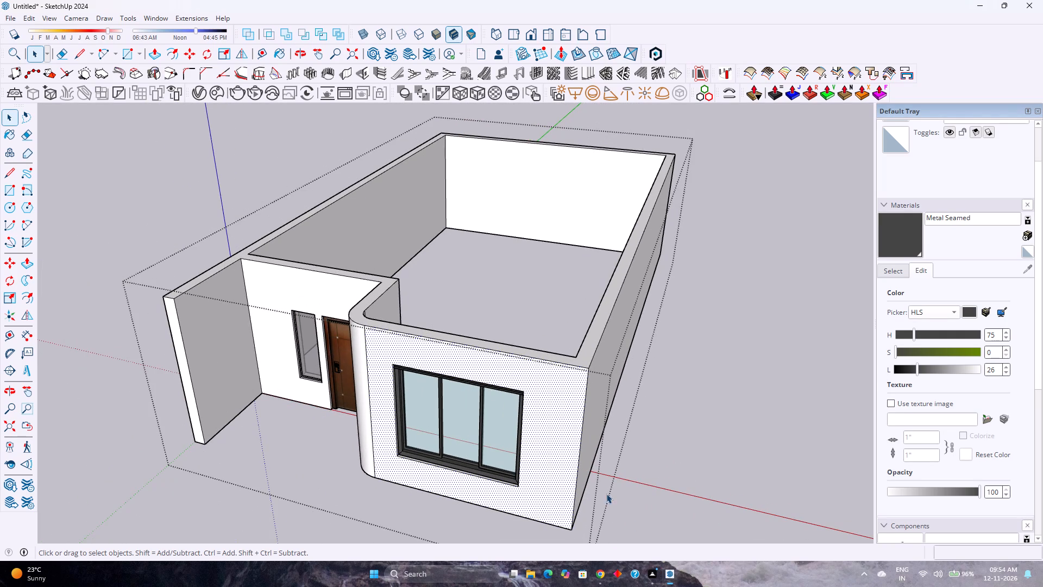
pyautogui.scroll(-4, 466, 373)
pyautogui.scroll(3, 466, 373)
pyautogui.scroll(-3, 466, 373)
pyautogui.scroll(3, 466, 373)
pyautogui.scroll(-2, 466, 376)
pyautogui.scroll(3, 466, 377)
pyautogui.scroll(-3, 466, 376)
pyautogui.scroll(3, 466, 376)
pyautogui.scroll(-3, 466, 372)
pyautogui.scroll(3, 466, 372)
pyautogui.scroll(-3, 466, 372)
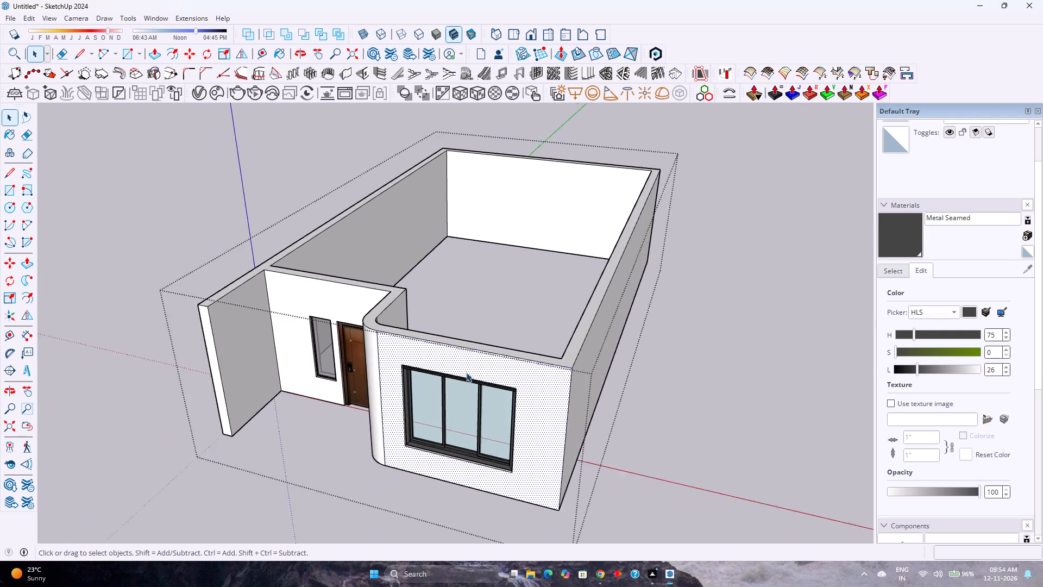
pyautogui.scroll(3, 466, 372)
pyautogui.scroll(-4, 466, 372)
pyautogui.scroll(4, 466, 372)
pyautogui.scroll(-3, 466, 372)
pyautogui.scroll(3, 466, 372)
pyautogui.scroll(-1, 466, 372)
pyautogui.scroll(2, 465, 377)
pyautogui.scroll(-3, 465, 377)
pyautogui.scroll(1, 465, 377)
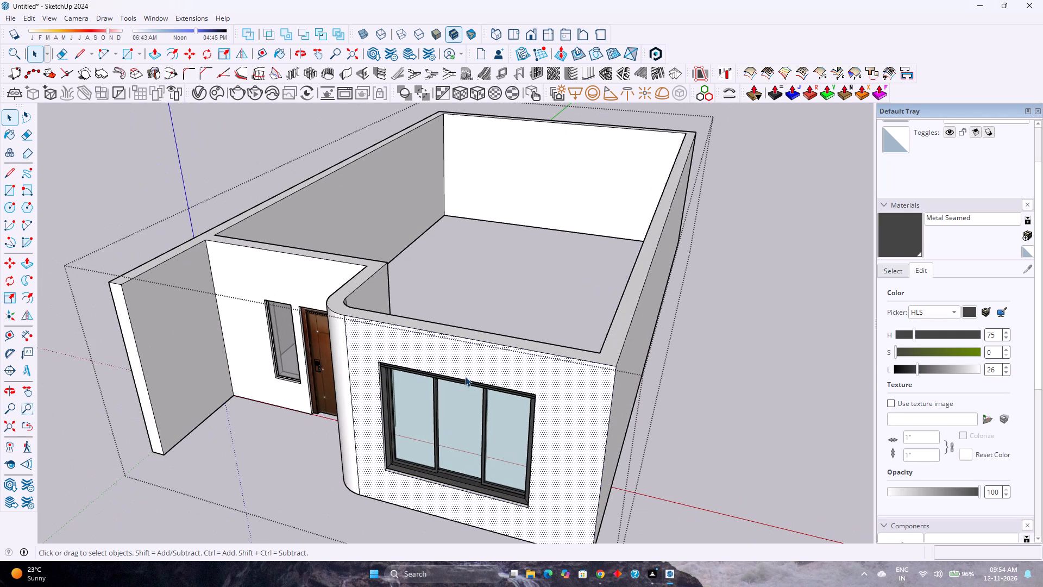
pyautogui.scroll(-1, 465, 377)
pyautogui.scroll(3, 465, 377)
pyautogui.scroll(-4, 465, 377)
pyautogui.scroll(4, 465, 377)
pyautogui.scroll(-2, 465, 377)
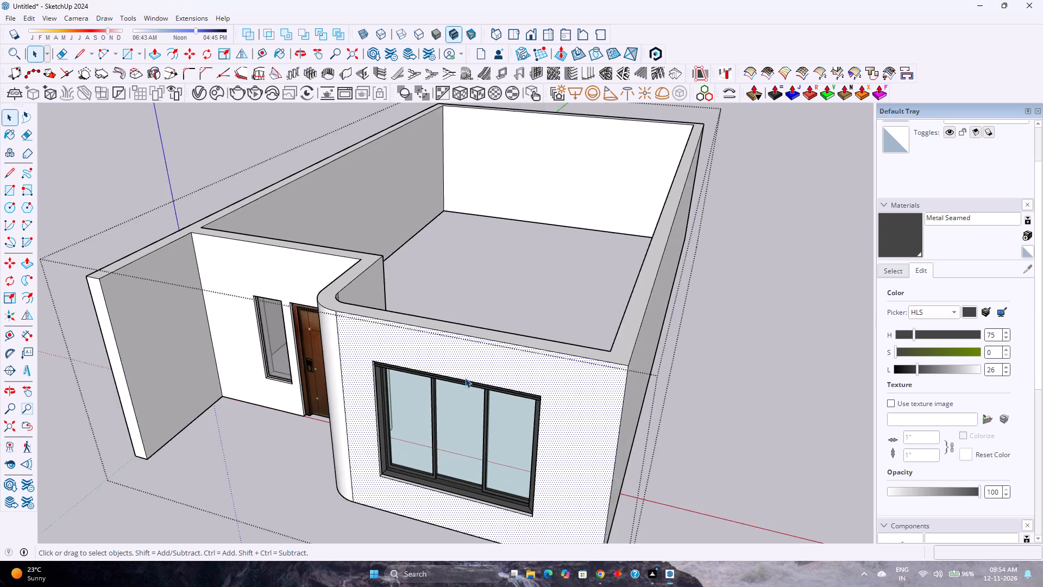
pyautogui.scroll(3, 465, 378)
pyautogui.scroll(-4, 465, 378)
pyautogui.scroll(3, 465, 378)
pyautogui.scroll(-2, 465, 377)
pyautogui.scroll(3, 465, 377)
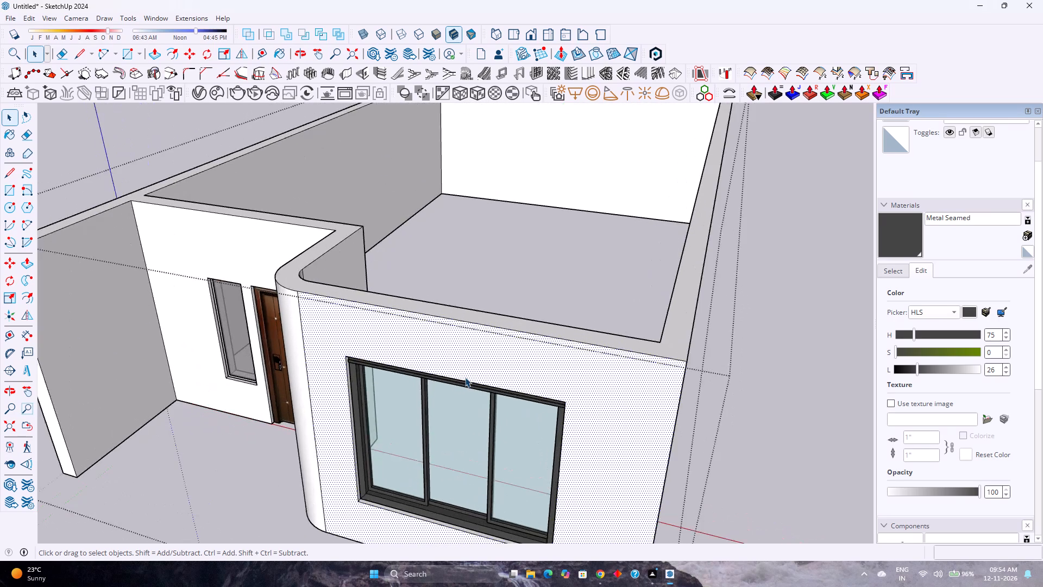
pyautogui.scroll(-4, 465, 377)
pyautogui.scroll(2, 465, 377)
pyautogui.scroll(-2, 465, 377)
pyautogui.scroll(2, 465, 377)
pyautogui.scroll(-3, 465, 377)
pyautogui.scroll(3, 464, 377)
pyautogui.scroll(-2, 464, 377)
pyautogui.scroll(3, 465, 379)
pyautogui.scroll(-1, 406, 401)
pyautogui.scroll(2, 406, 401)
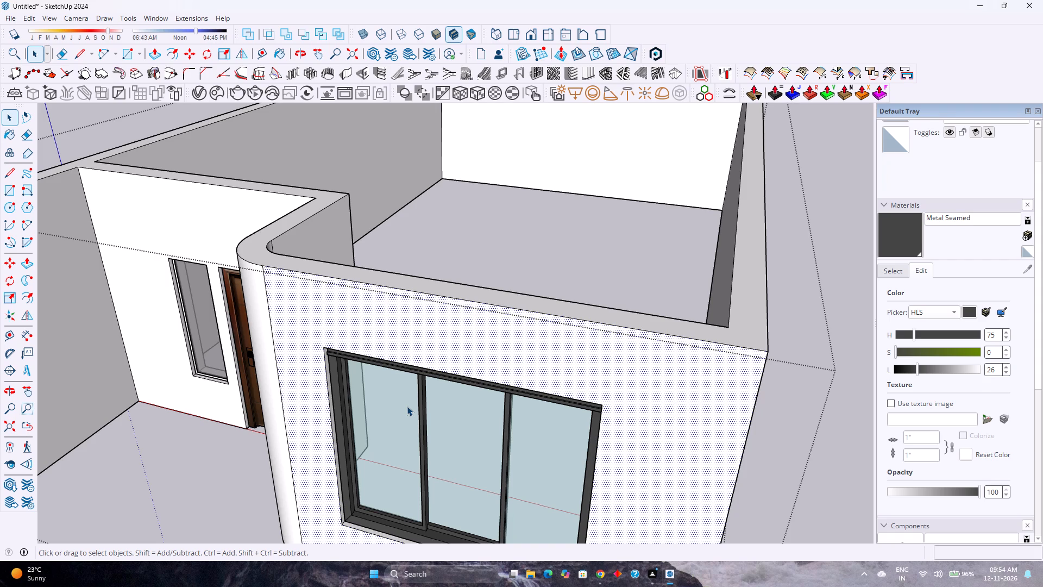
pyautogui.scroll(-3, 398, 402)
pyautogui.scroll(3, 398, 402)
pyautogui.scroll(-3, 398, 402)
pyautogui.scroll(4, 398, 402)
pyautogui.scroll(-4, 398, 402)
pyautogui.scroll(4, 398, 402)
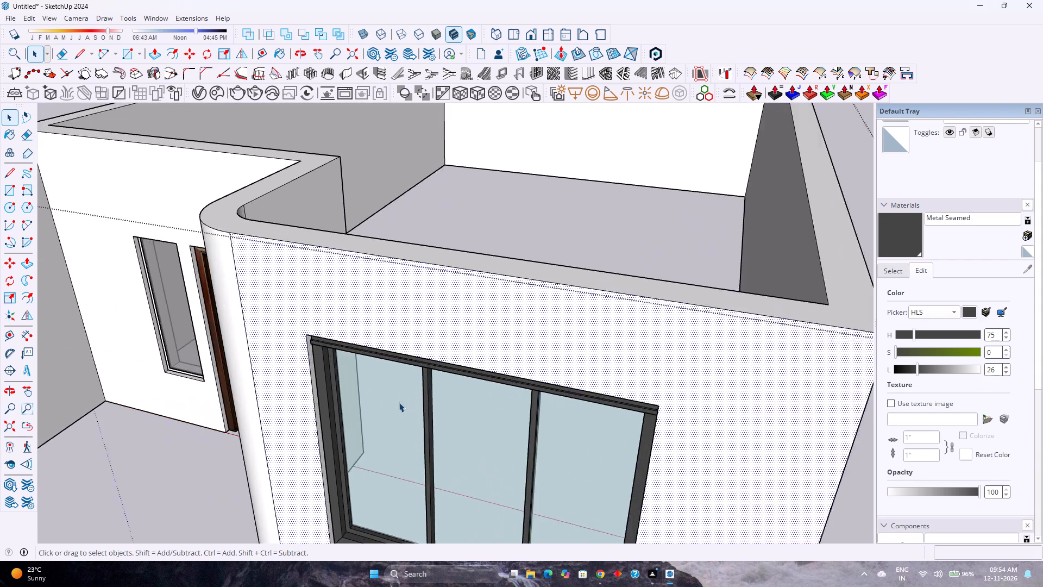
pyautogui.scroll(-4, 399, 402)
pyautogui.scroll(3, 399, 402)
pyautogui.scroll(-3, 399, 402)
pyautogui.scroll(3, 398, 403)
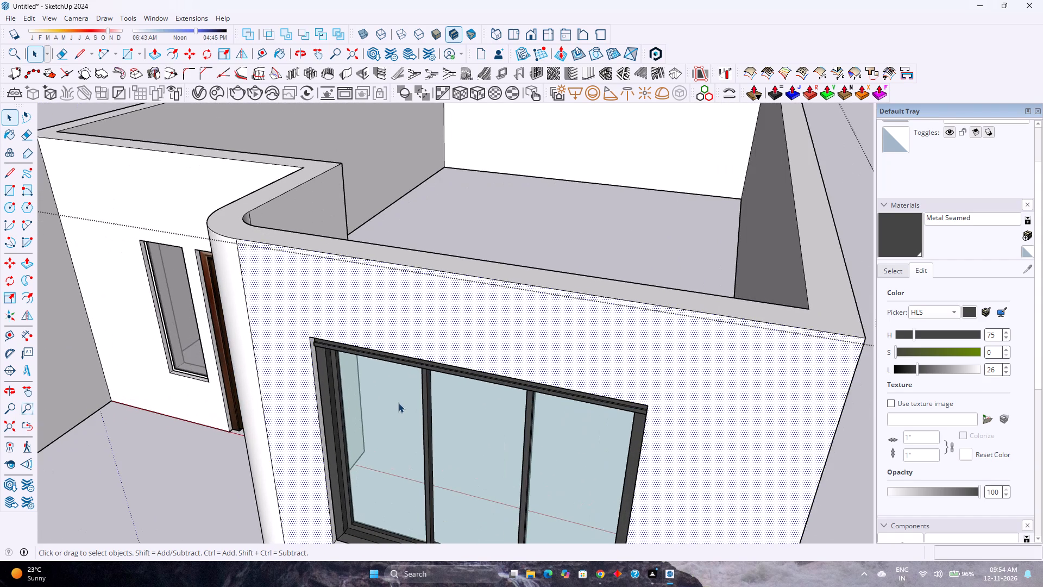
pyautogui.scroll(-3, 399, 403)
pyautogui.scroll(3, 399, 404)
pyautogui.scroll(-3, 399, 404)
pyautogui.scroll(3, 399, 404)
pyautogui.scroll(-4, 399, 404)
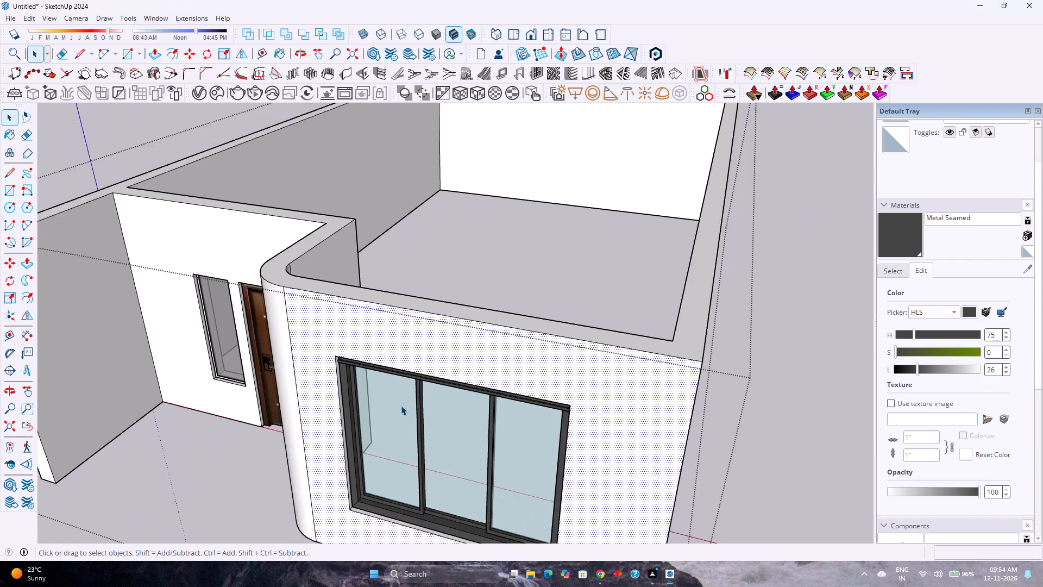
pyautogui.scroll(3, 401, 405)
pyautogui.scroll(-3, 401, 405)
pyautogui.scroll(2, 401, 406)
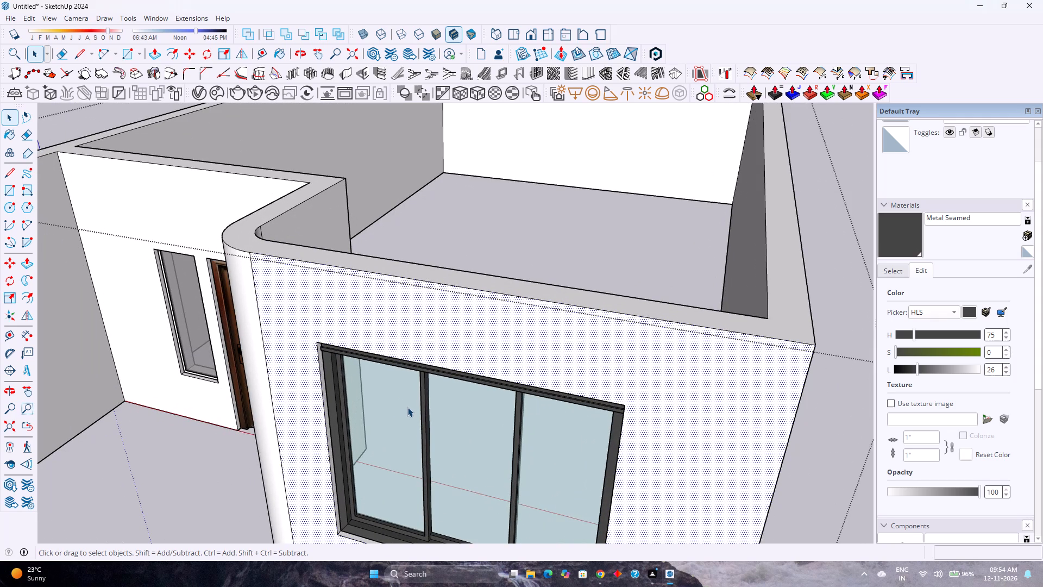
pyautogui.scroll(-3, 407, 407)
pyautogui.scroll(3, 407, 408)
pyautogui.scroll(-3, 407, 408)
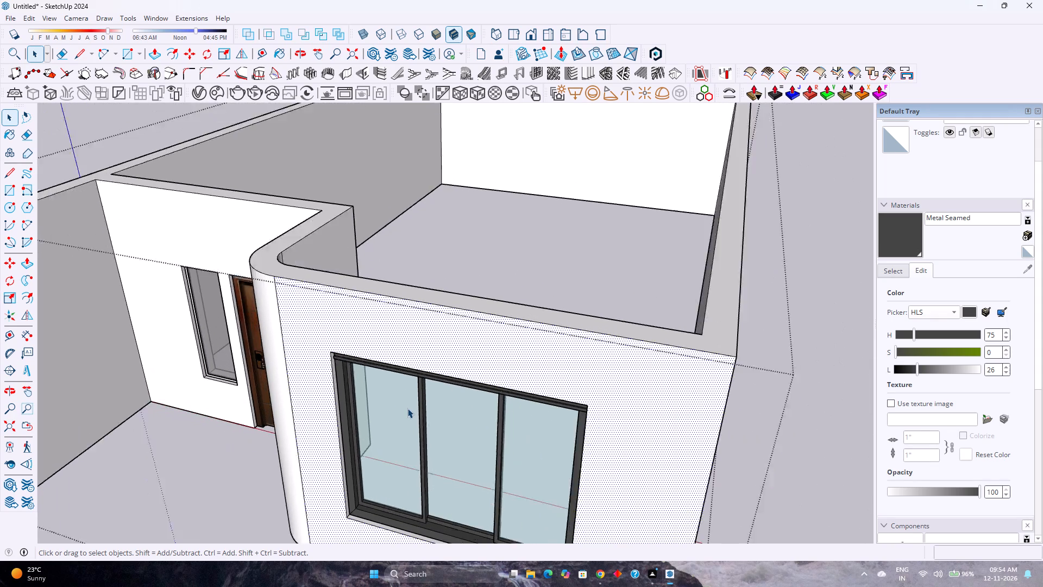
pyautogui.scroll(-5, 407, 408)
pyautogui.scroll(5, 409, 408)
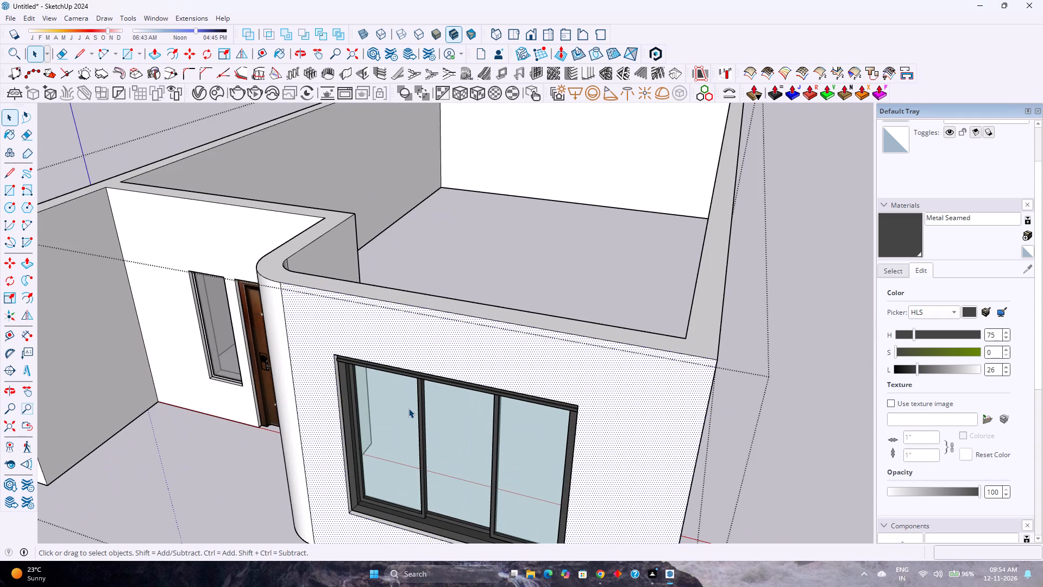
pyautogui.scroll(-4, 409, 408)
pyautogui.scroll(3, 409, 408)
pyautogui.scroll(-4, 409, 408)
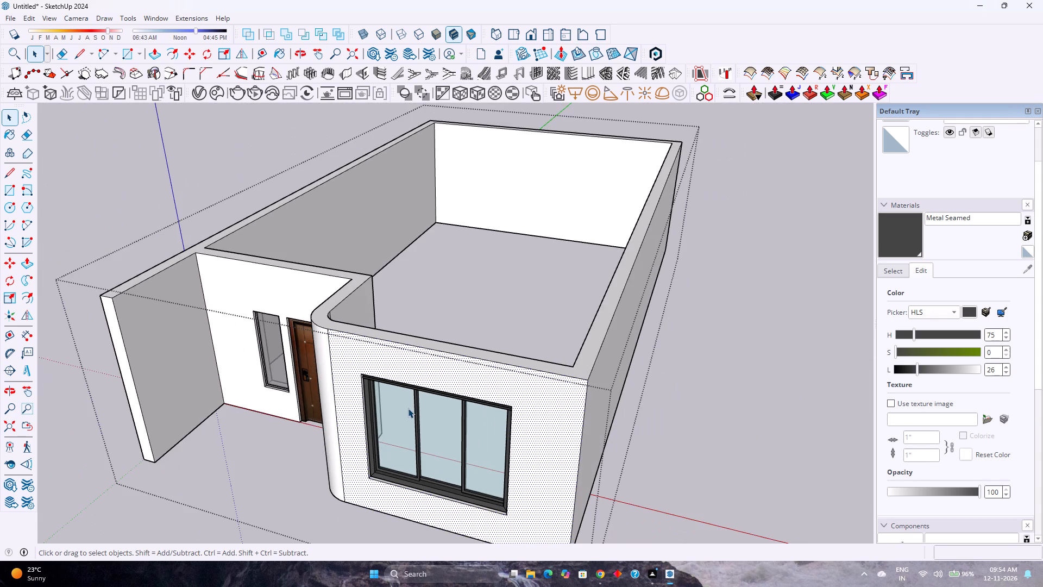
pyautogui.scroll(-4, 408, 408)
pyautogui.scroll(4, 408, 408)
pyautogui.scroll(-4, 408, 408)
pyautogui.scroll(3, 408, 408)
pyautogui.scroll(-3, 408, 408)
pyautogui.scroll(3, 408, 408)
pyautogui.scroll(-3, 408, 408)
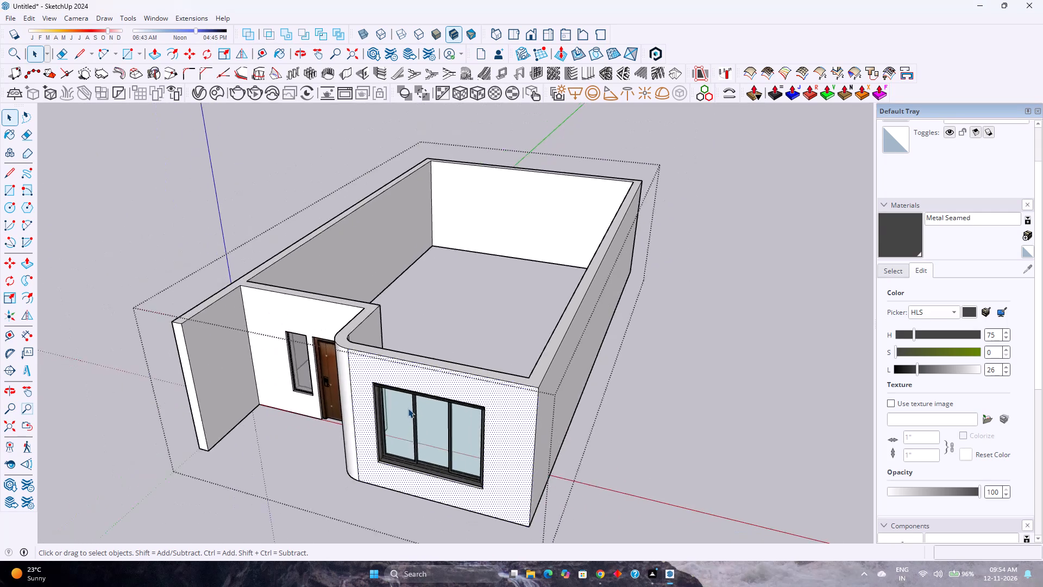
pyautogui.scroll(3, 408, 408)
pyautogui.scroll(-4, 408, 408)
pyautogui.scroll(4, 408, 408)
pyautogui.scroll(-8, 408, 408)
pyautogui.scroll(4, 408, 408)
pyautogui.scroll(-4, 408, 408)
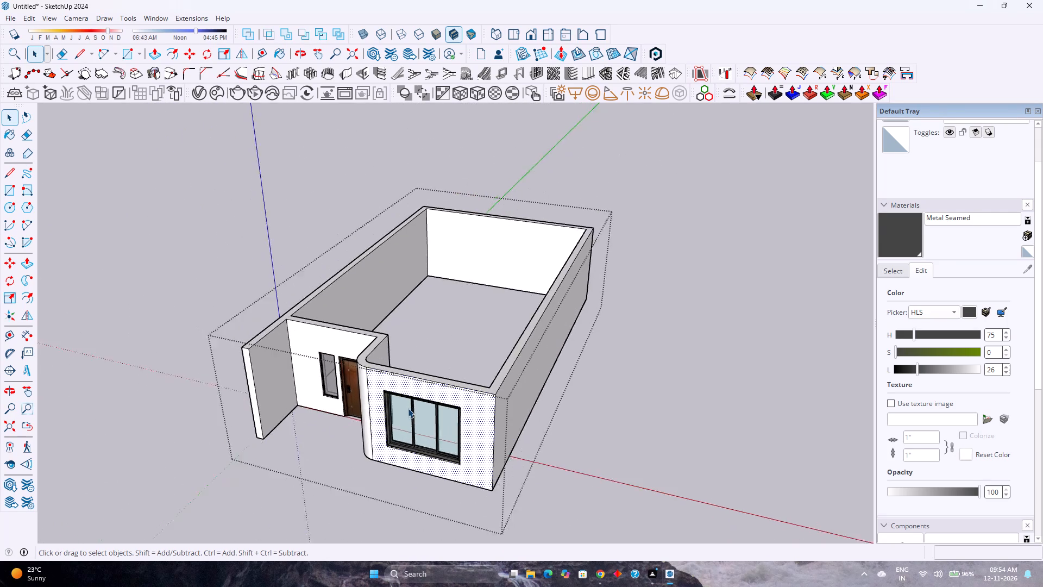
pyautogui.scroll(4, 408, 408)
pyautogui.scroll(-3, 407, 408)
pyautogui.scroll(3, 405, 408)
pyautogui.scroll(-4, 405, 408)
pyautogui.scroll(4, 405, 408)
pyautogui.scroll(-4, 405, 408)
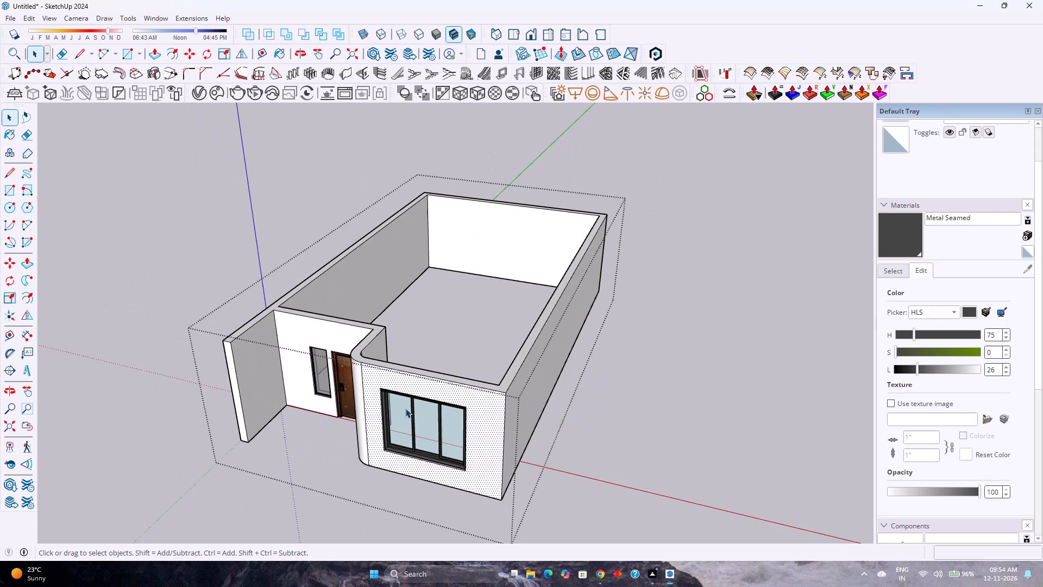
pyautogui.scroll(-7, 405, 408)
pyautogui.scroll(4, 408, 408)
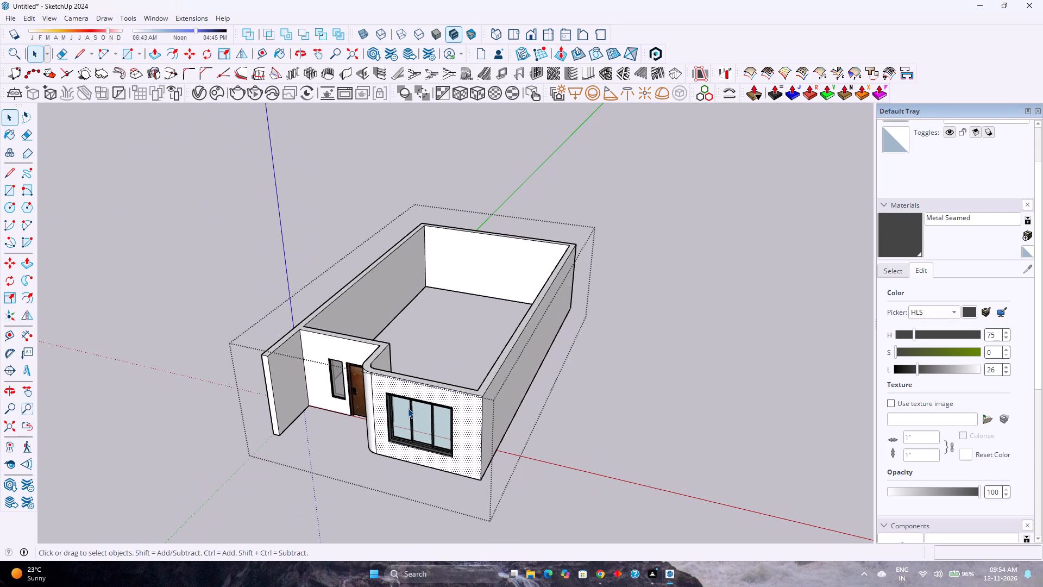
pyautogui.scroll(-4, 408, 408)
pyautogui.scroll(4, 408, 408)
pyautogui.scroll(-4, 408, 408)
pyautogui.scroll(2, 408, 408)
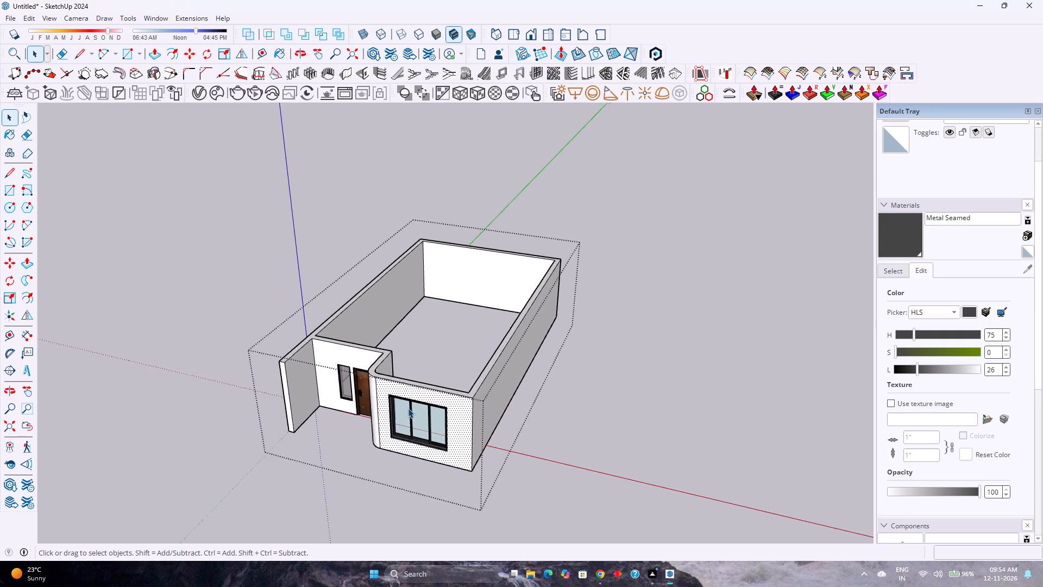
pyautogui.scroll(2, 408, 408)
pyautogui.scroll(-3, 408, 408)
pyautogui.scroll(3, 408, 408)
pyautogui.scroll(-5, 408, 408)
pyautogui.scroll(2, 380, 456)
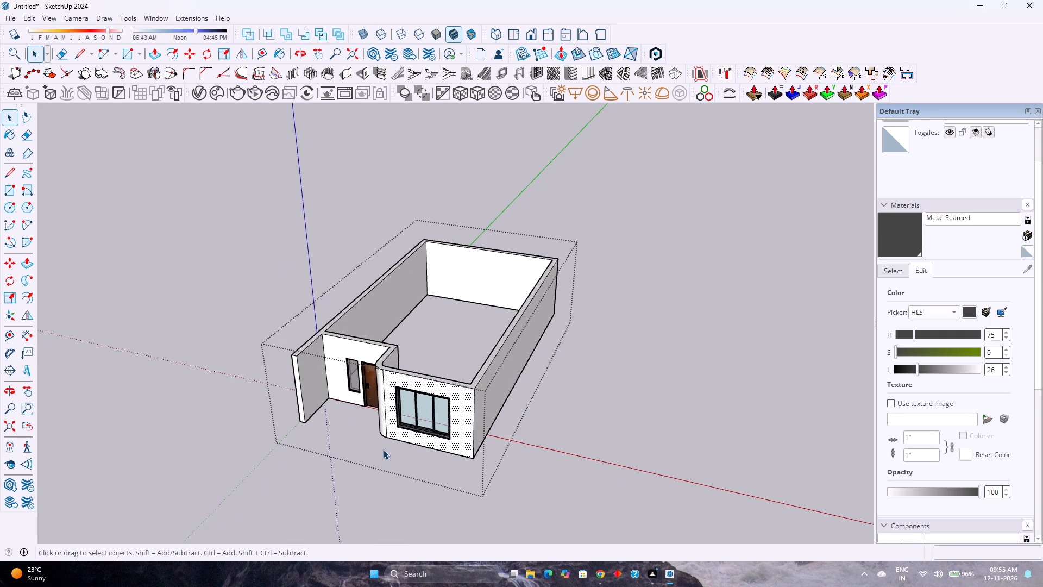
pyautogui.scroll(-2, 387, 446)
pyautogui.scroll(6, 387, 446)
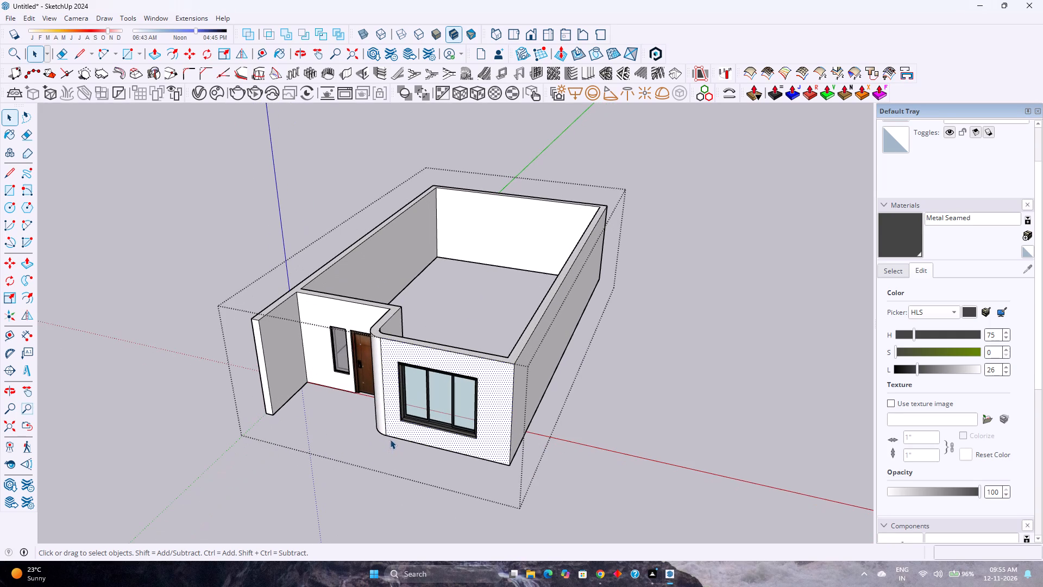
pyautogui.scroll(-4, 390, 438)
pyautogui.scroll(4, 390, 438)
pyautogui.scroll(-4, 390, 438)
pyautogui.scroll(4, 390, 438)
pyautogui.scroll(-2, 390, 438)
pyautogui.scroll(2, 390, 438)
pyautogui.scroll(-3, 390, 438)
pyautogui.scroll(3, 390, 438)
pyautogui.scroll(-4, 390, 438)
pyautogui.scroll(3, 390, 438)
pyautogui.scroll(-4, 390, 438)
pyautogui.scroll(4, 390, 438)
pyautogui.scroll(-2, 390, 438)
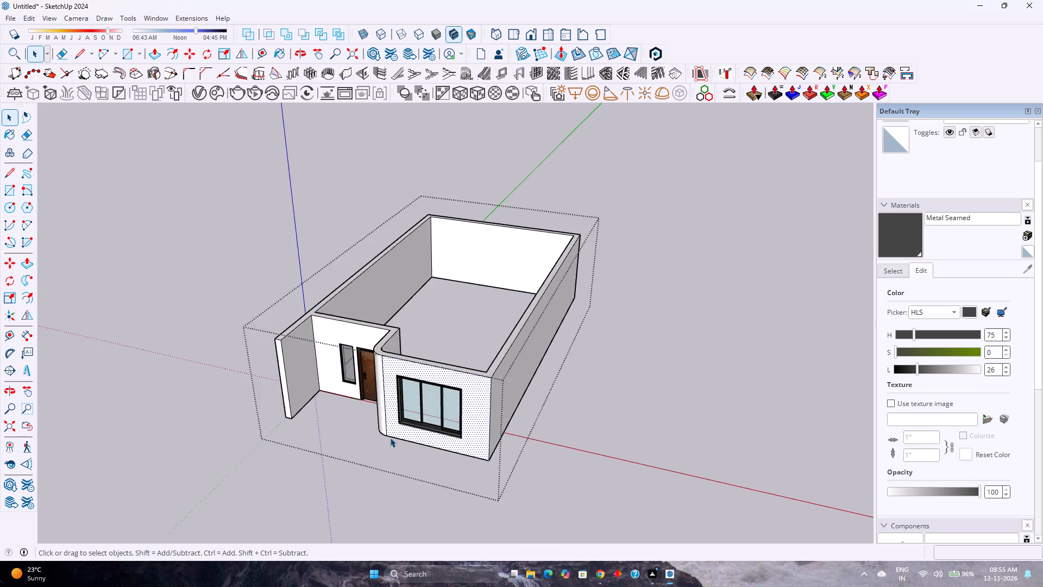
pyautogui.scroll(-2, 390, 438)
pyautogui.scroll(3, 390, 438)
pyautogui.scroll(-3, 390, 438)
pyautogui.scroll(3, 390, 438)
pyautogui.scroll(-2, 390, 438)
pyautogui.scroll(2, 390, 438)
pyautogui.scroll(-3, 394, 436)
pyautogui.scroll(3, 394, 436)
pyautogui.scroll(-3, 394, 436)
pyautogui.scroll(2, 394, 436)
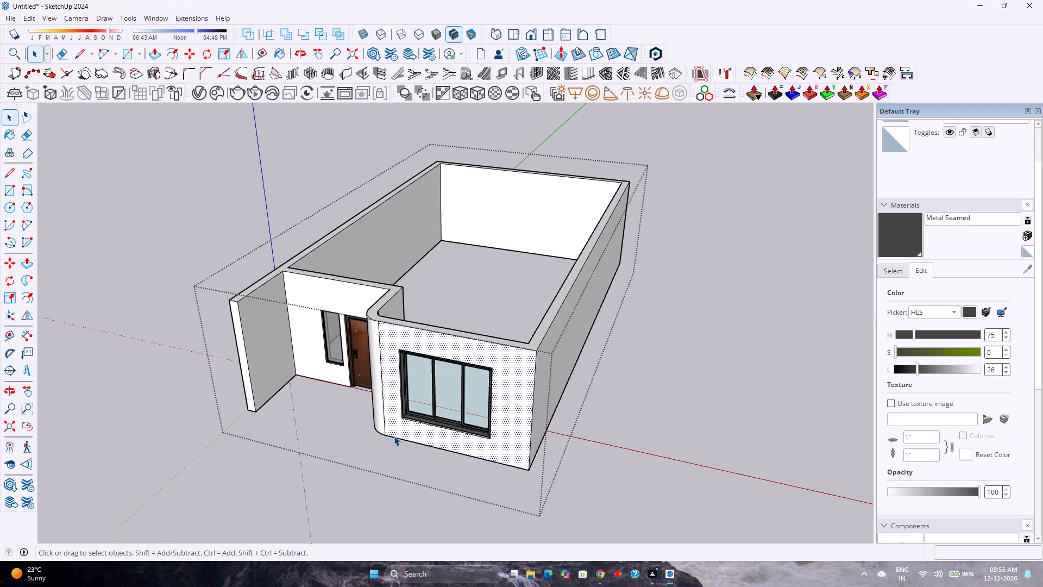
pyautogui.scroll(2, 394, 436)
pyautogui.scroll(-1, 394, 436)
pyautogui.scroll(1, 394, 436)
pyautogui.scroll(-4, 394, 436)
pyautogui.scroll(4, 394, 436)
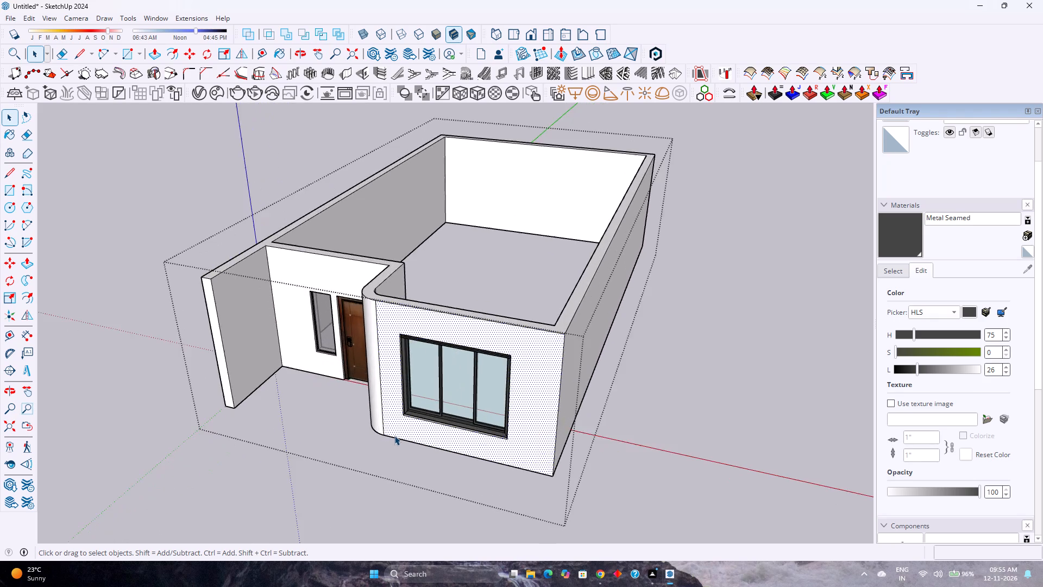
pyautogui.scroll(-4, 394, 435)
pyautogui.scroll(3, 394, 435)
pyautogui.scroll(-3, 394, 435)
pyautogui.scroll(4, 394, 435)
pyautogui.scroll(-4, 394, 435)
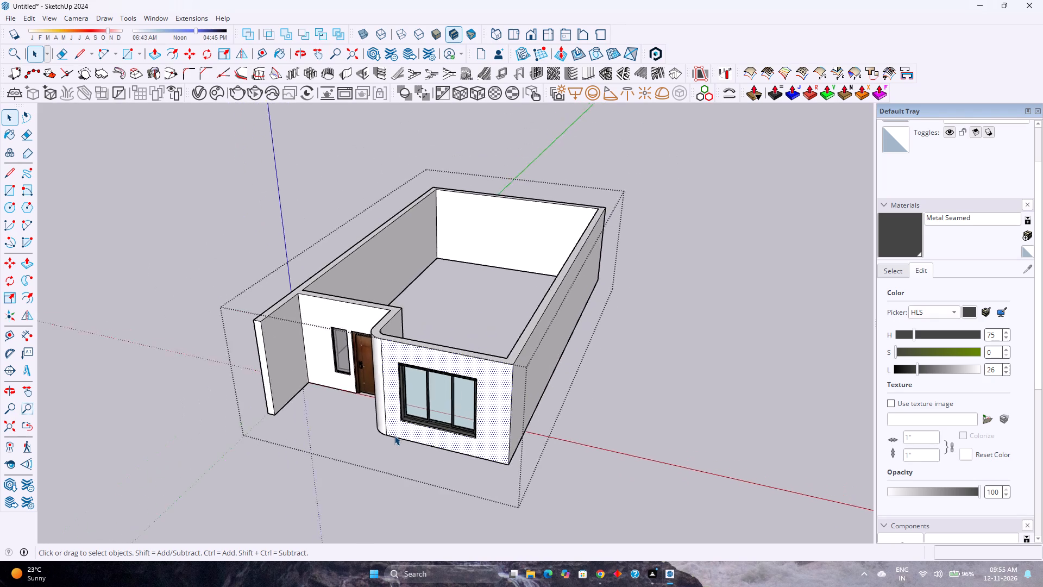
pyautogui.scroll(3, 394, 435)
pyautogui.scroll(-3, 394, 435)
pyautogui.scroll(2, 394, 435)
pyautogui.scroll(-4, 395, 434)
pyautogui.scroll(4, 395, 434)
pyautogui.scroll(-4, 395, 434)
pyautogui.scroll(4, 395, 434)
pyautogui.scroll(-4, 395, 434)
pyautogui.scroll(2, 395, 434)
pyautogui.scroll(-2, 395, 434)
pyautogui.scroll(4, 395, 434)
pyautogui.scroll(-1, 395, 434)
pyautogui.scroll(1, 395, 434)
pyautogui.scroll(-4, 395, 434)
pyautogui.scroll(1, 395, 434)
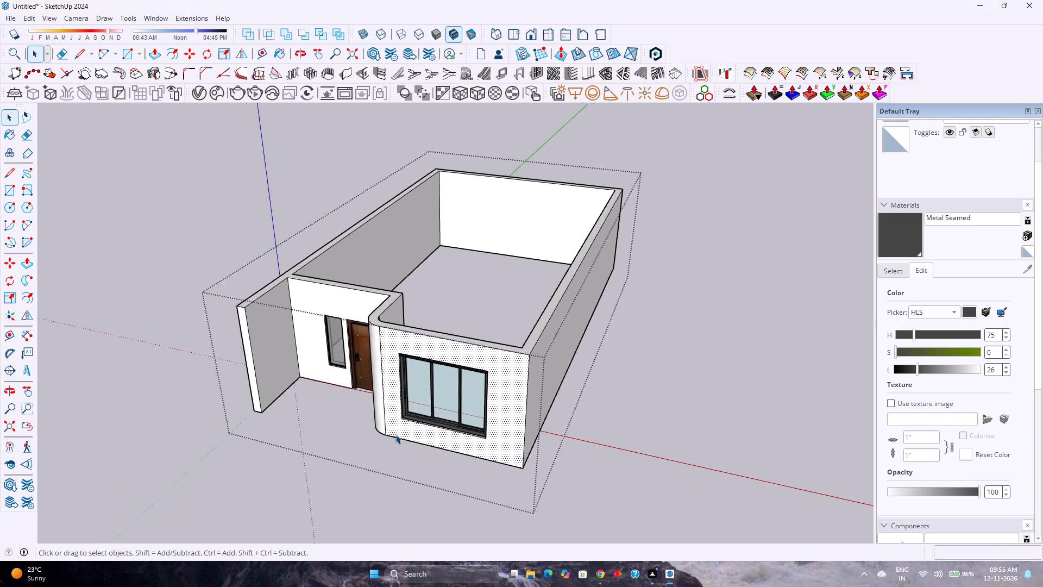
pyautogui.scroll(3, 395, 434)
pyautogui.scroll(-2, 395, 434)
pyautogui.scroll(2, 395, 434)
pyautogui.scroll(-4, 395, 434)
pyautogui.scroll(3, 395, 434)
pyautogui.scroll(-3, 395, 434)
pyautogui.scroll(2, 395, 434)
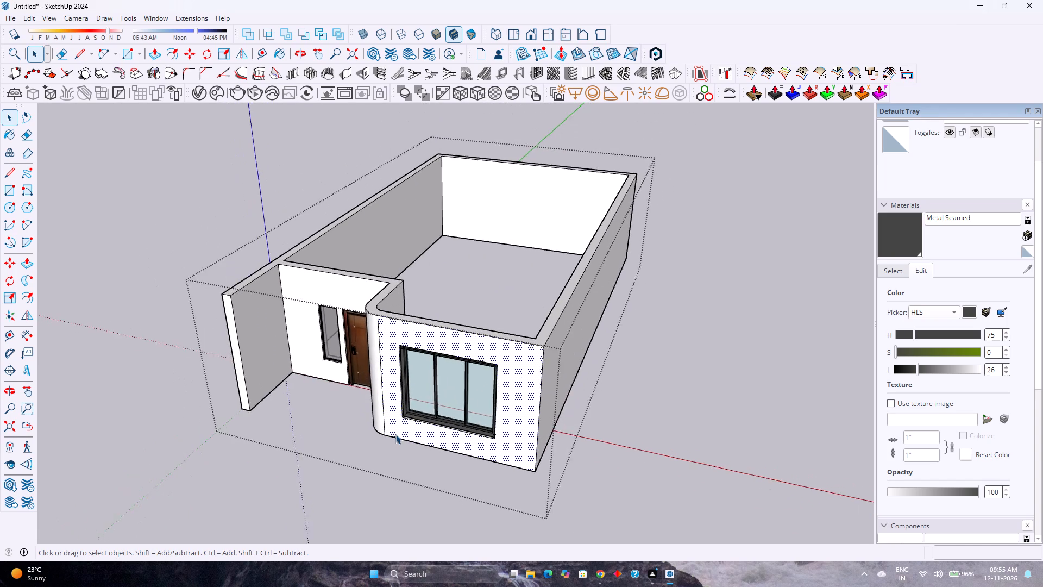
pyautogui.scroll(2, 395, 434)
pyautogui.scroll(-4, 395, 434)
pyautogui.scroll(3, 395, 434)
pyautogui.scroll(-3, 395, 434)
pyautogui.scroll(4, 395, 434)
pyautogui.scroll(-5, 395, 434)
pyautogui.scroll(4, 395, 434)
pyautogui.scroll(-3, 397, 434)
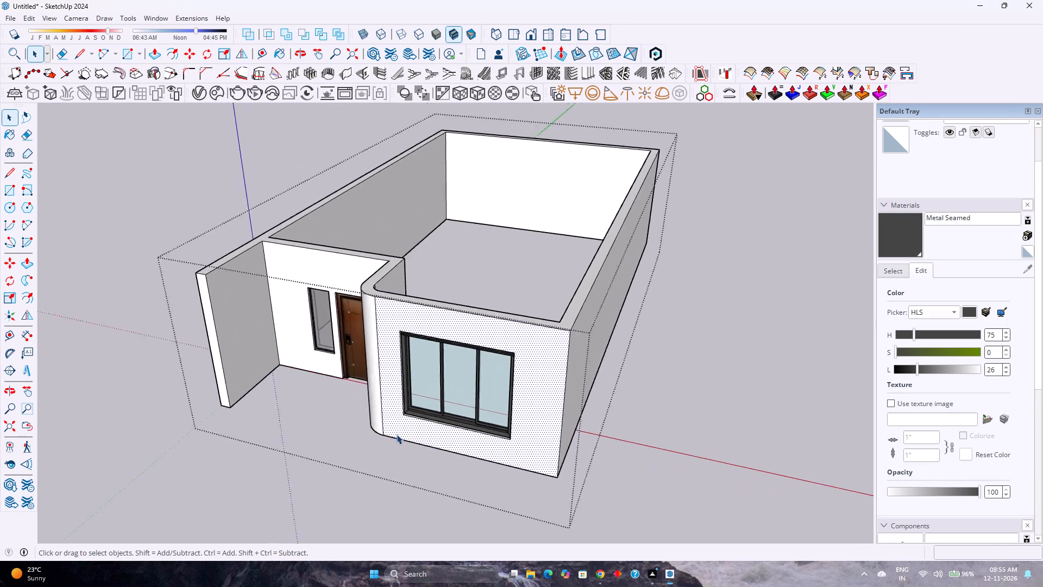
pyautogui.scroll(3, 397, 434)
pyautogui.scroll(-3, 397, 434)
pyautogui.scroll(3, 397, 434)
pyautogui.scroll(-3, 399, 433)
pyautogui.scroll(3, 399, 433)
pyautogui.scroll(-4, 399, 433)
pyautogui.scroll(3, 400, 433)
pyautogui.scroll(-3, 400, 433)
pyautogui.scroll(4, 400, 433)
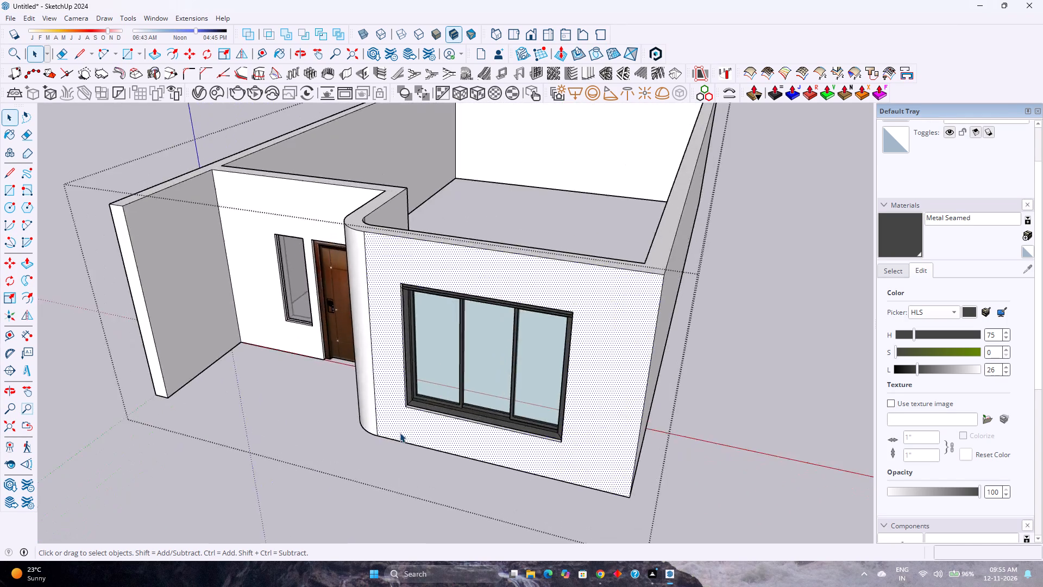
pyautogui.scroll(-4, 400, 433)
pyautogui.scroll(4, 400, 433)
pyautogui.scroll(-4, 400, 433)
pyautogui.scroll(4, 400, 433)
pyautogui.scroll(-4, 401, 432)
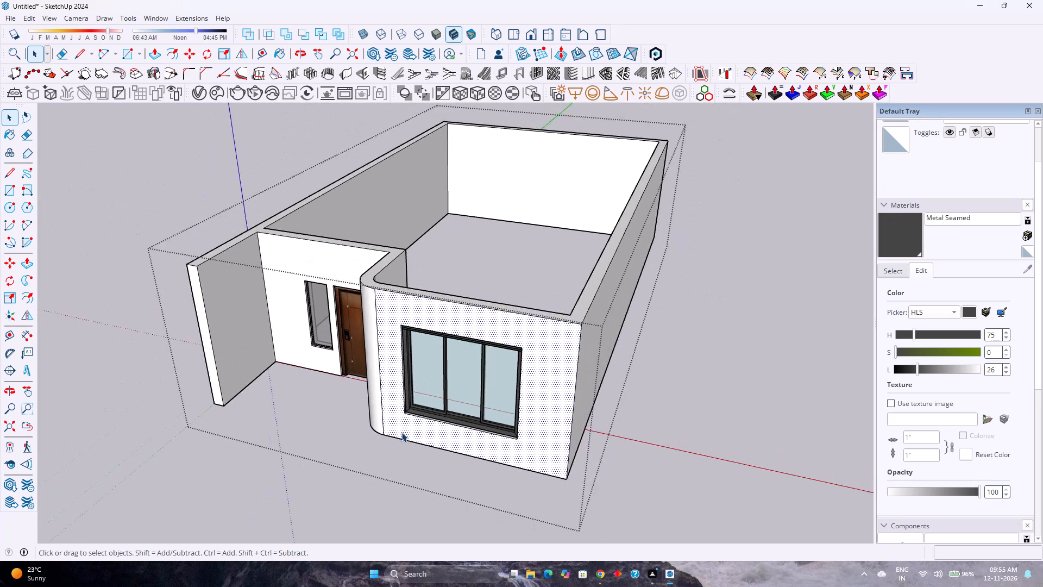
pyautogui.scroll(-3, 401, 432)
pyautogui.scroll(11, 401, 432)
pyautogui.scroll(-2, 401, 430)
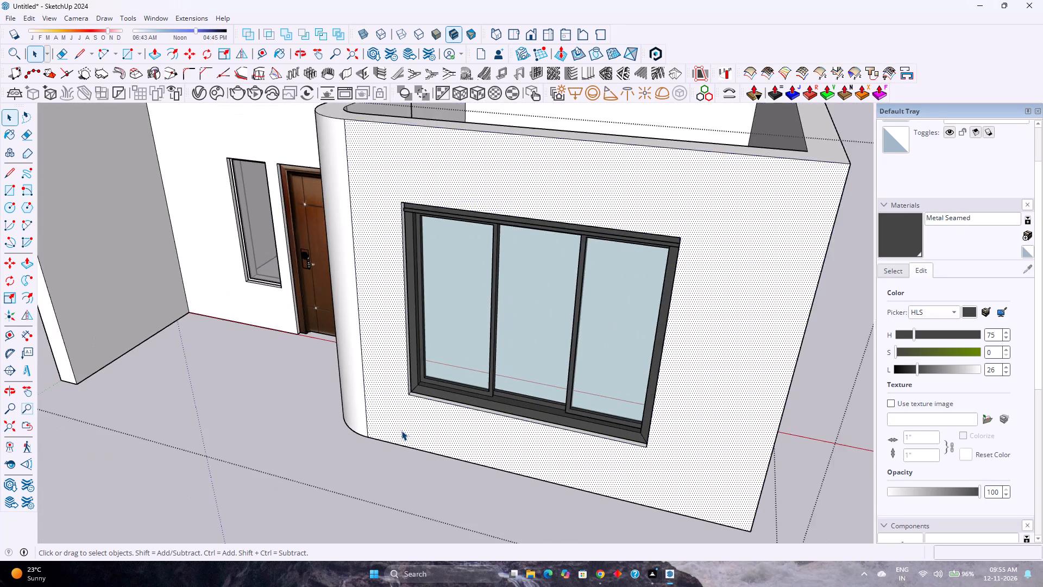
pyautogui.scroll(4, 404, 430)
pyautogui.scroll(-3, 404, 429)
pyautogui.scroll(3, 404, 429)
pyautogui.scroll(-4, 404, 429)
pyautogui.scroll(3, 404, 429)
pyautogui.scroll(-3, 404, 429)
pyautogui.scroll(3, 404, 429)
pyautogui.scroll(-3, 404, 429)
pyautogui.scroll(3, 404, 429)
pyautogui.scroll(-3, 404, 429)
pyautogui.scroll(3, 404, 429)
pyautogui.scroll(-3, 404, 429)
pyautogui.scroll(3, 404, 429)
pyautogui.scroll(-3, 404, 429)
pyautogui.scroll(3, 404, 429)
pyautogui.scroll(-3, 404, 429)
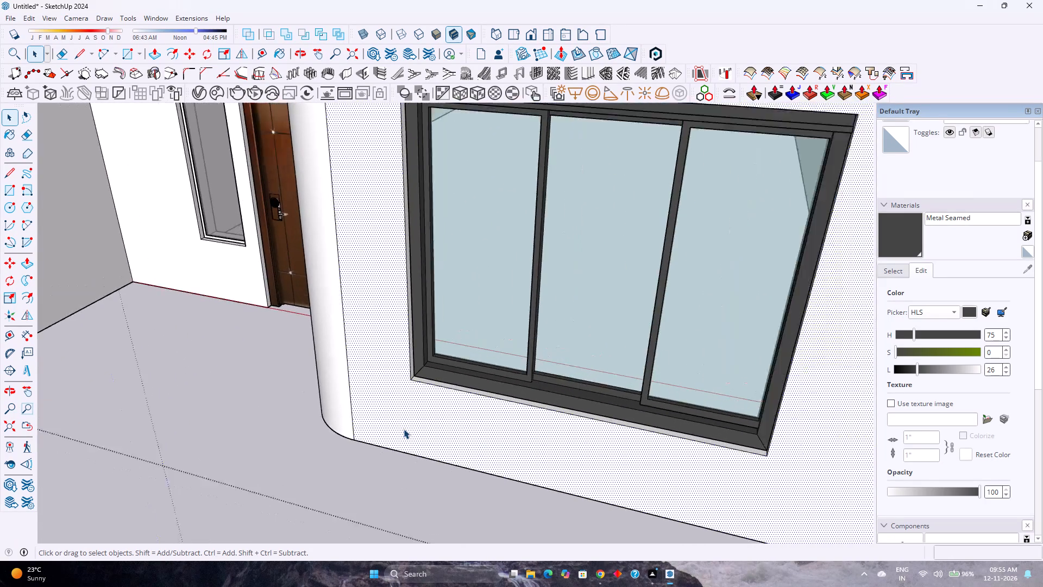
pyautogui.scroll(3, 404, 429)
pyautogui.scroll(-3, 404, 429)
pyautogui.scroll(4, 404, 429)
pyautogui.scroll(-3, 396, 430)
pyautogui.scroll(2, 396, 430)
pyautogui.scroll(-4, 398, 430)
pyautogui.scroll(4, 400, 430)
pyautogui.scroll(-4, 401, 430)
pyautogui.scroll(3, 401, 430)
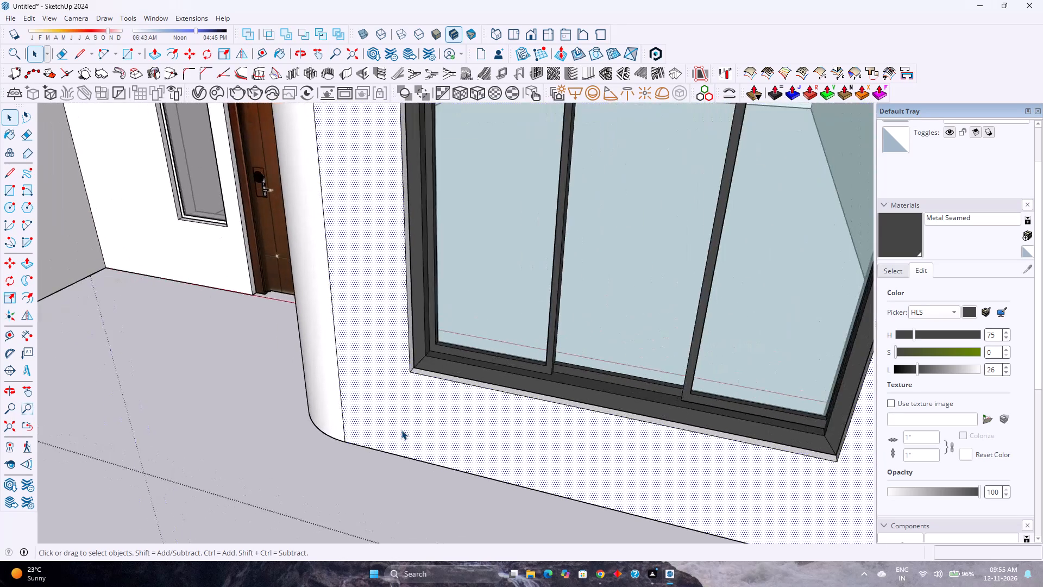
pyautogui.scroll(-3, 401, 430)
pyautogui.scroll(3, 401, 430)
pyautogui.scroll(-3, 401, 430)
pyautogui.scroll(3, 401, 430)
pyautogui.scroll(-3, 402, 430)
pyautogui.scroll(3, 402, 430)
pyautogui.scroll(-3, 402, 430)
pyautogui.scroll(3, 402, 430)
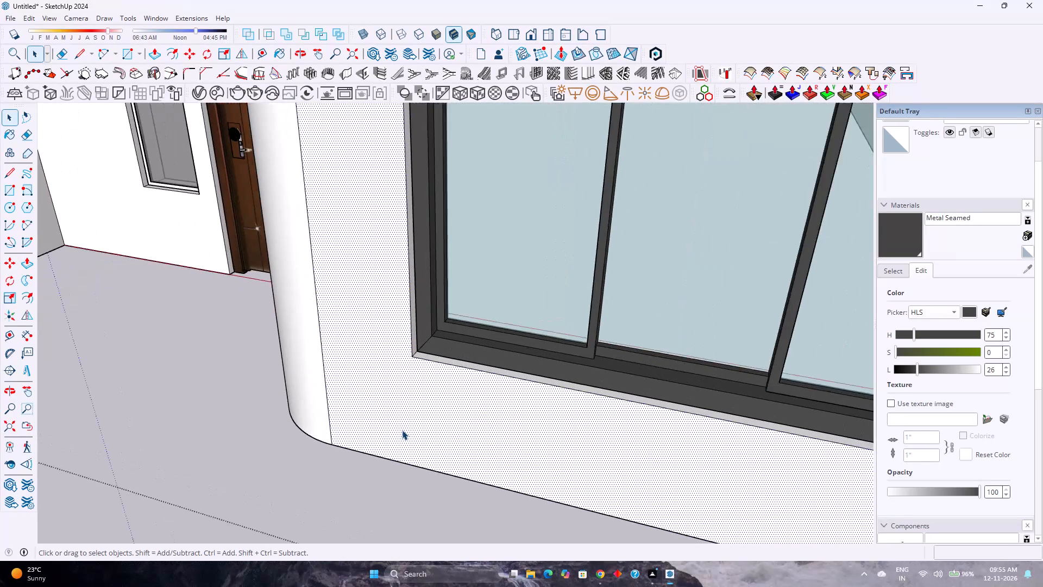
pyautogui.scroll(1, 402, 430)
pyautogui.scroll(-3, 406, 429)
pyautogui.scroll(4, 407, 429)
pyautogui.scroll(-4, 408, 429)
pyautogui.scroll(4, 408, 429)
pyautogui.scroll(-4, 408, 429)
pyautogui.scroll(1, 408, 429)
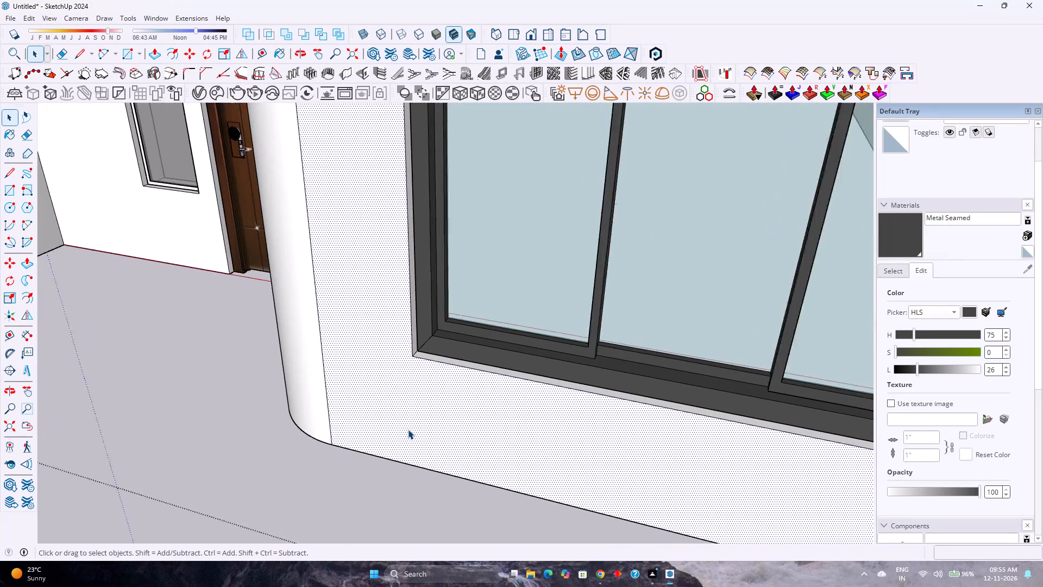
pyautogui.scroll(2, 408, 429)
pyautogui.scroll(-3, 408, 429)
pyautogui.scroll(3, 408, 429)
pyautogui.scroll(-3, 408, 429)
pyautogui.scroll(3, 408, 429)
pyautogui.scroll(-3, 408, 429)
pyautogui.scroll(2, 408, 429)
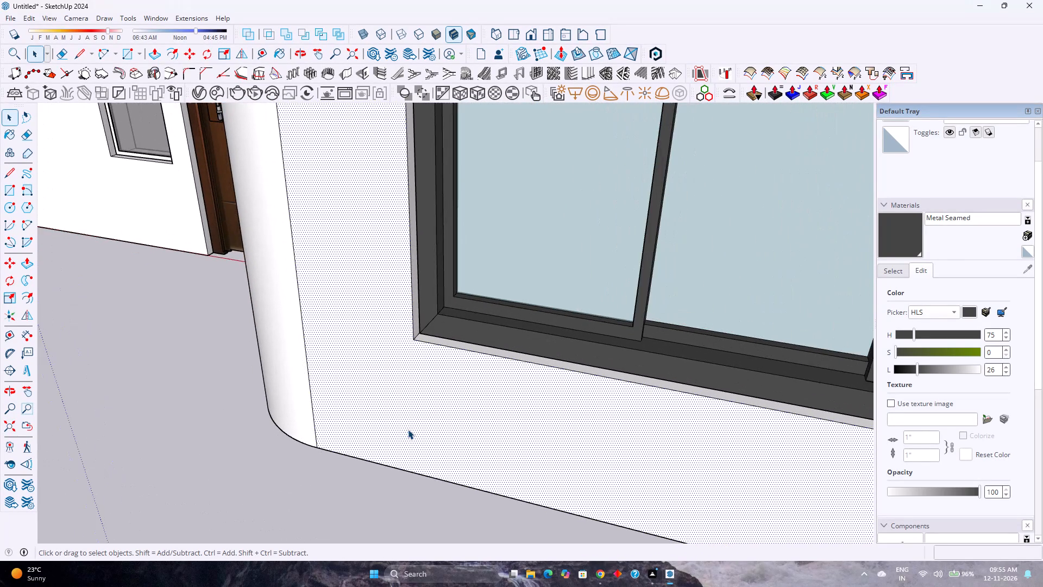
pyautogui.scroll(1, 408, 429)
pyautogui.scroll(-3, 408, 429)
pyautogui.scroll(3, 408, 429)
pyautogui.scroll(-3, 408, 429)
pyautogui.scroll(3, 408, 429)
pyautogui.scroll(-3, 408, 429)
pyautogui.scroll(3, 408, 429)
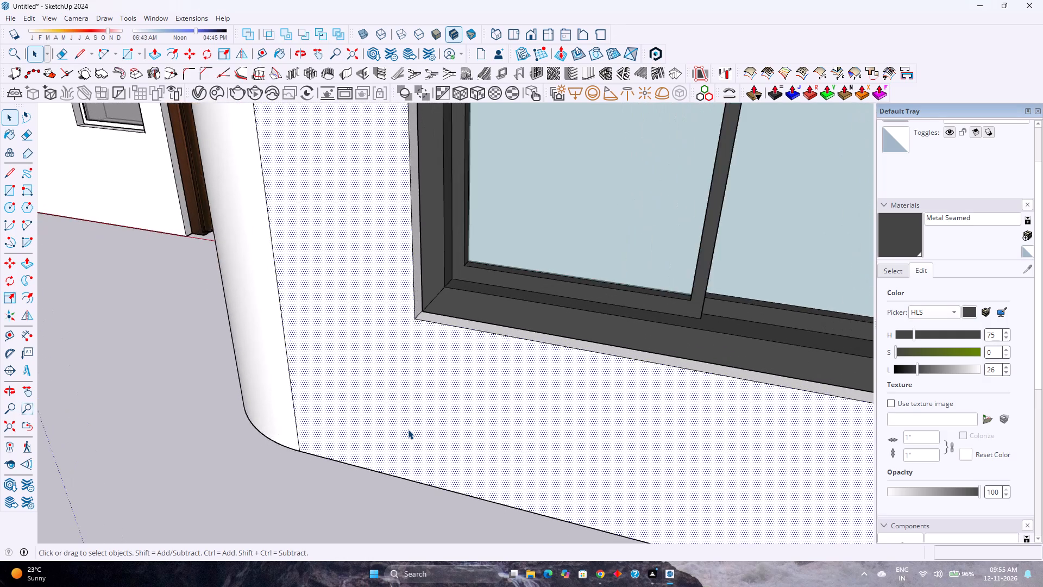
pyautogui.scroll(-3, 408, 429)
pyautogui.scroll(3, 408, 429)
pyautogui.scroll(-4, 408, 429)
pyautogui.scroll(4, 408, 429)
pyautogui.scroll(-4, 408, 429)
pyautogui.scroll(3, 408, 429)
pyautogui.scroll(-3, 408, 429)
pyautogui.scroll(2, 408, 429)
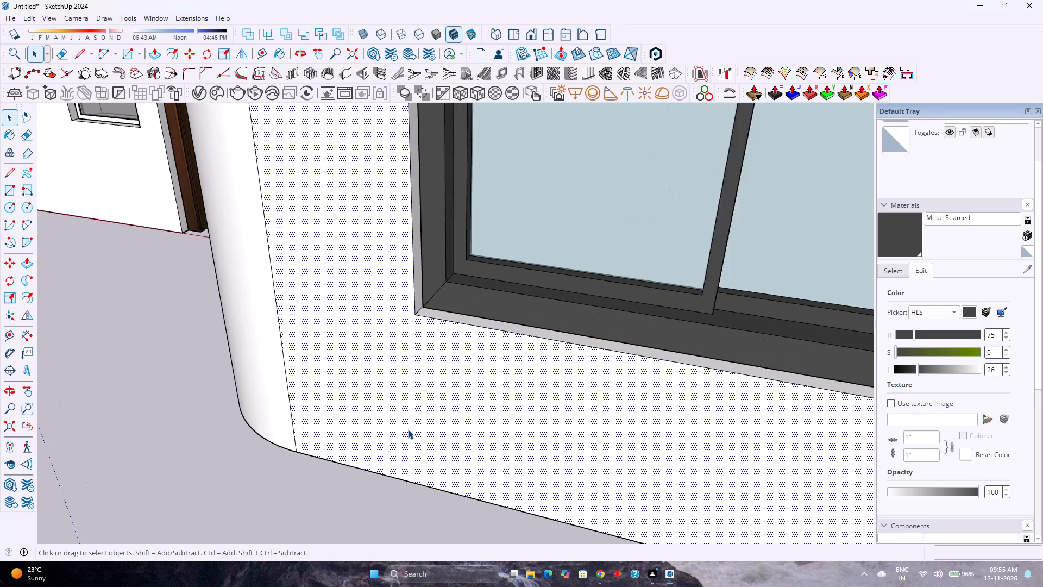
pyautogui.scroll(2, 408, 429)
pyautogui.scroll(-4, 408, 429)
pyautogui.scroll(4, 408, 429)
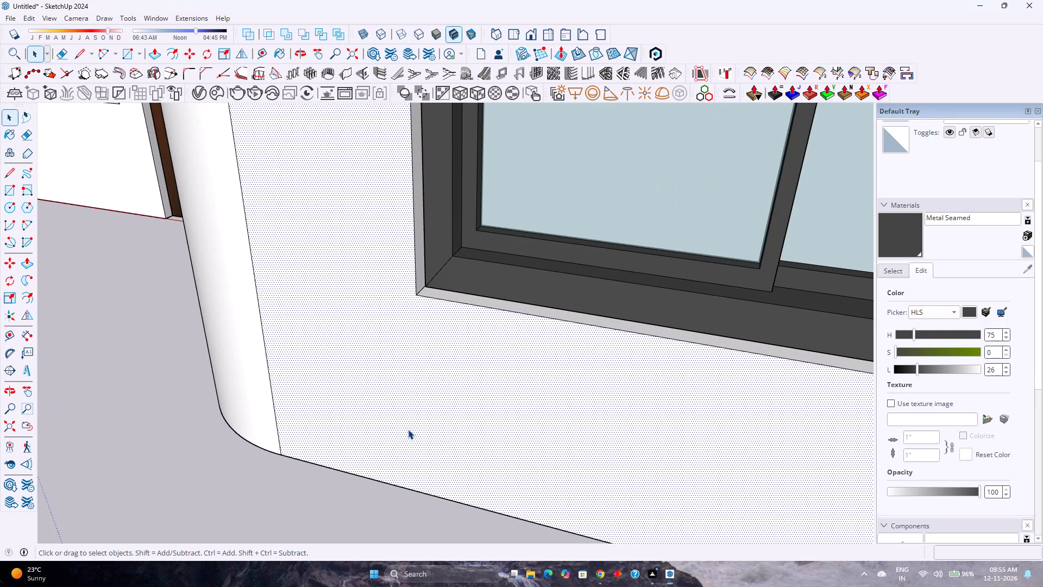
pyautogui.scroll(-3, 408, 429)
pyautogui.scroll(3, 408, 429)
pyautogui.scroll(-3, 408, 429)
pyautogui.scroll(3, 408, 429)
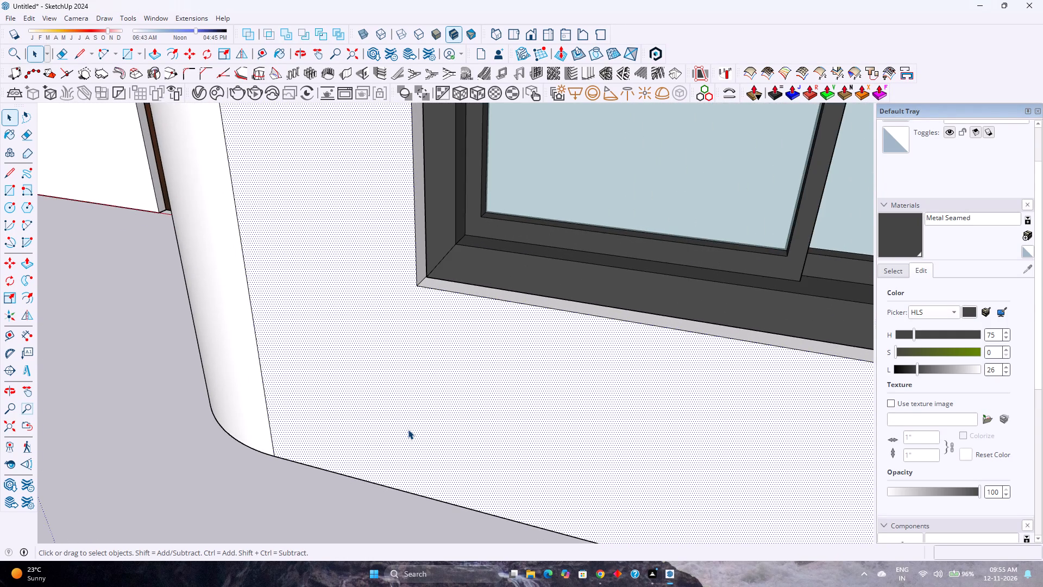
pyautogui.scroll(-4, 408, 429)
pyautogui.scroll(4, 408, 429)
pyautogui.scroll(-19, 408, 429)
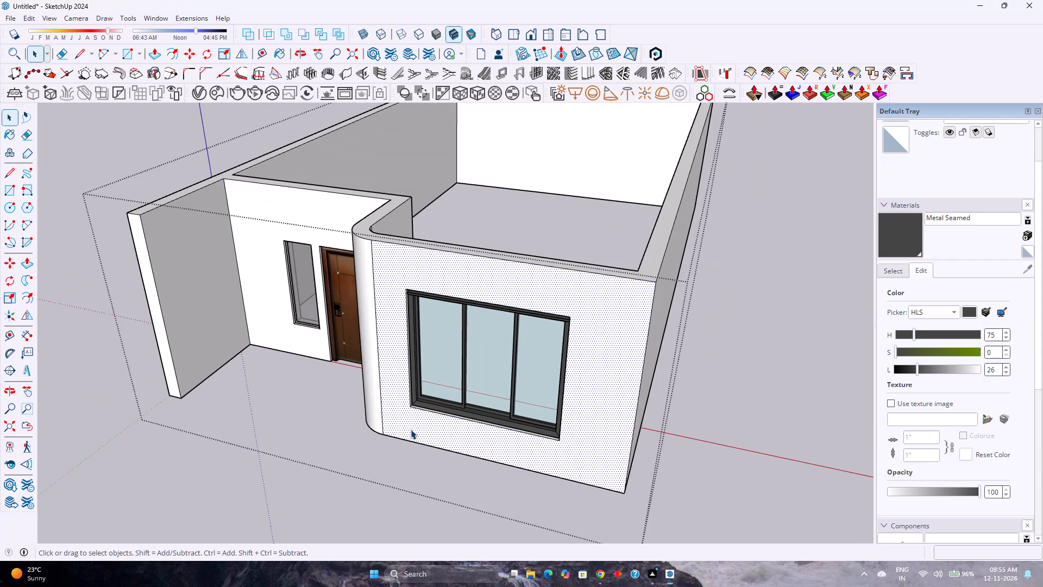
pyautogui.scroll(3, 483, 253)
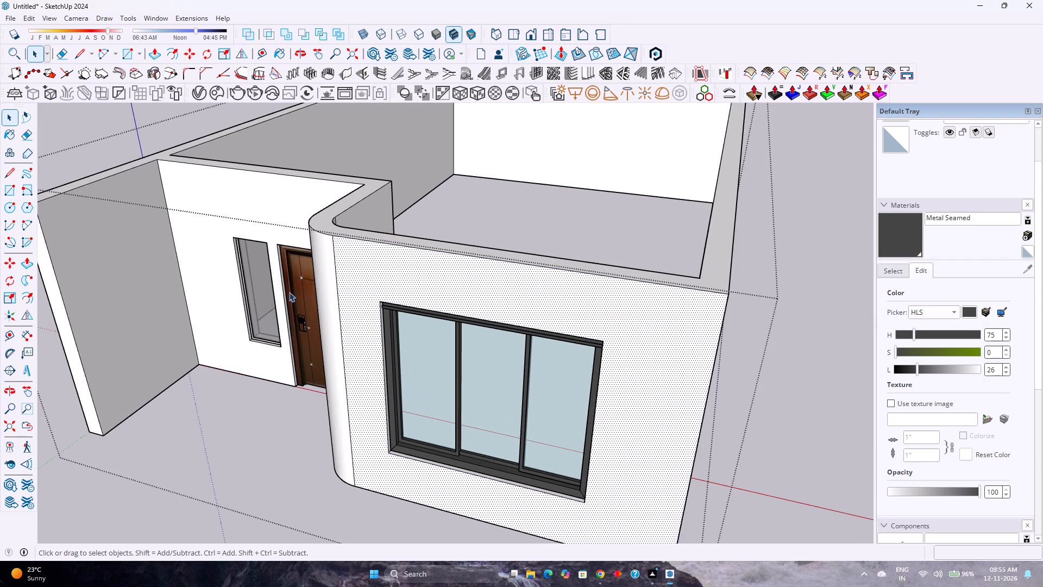
# Examine the front wall, door recess and rounded corner from a low frontal viewpoint at several distances.
pyautogui.moveTo(290, 292); pyautogui.dragTo(568, 153, button='middle')
pyautogui.middleClick(486, 264)
pyautogui.moveTo(482, 266); pyautogui.dragTo(463, 281, button='middle')
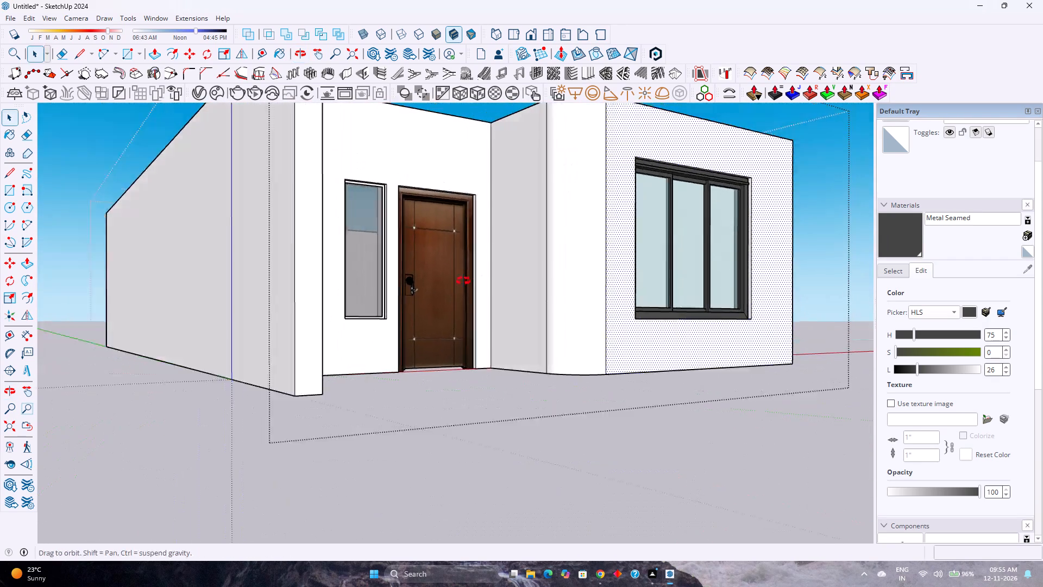
pyautogui.moveTo(463, 281); pyautogui.dragTo(447, 295, button='middle')
pyautogui.scroll(-4, 453, 291)
pyautogui.scroll(4, 451, 286)
pyautogui.scroll(-3, 451, 286)
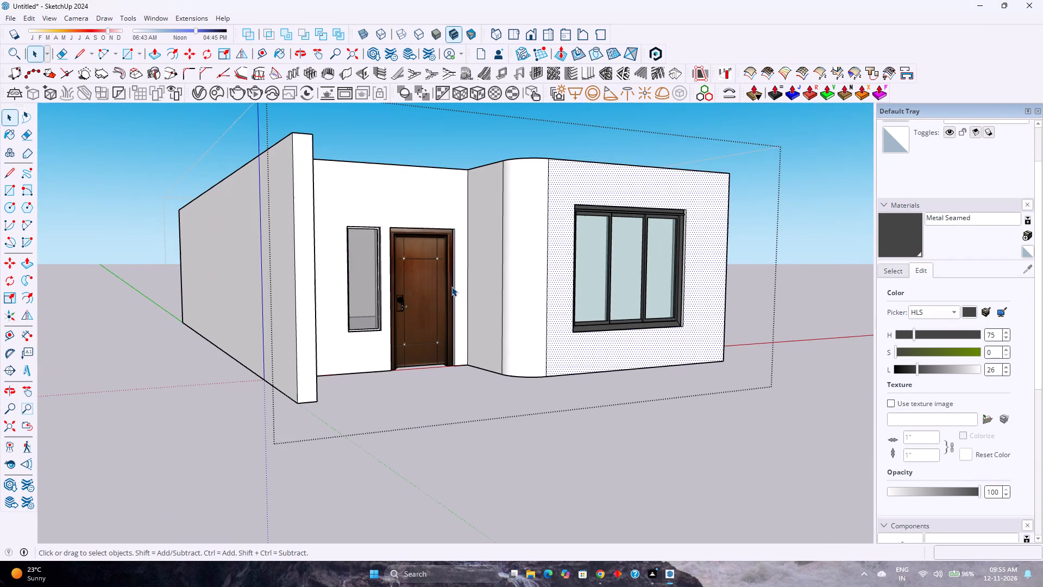
pyautogui.scroll(3, 451, 286)
pyautogui.scroll(-3, 451, 286)
pyautogui.scroll(3, 451, 286)
pyautogui.scroll(-2, 451, 286)
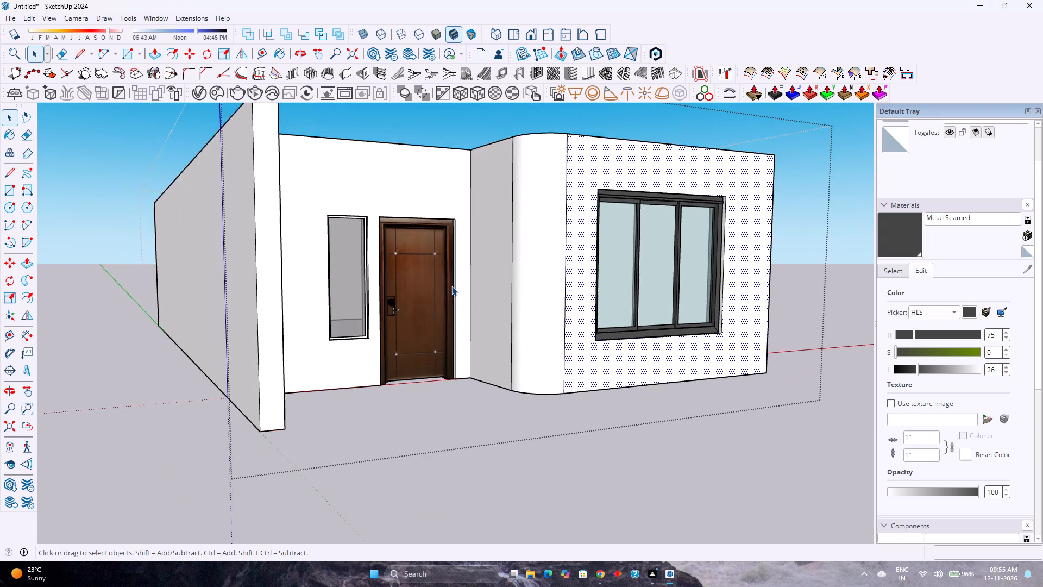
pyautogui.scroll(-1, 451, 286)
pyautogui.scroll(3, 451, 286)
pyautogui.scroll(-3, 451, 286)
pyautogui.scroll(3, 451, 286)
pyautogui.scroll(-3, 451, 282)
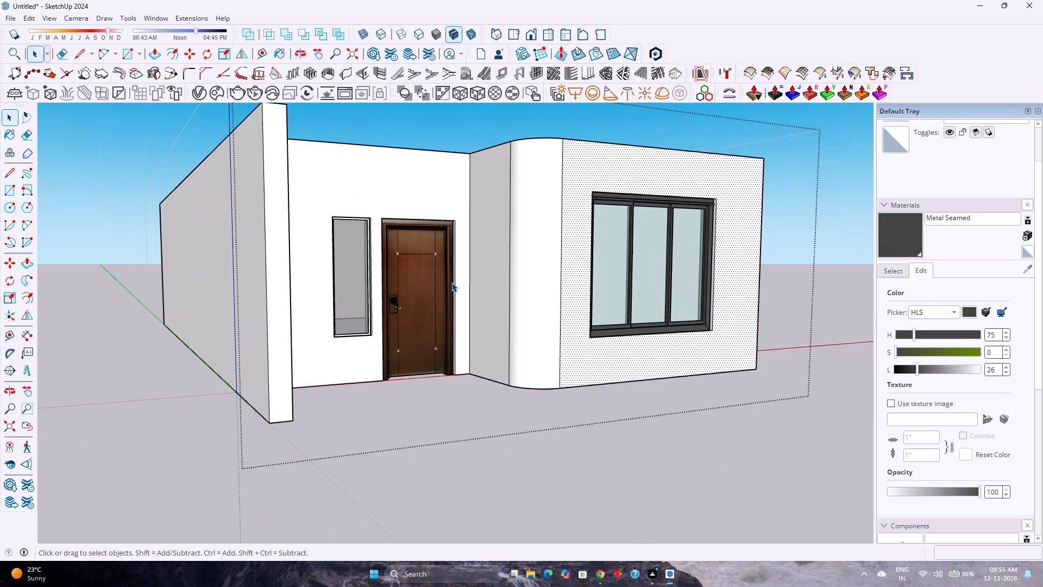
pyautogui.scroll(2, 451, 282)
pyautogui.scroll(-3, 451, 282)
pyautogui.scroll(3, 451, 282)
pyautogui.scroll(-3, 451, 282)
pyautogui.scroll(3, 451, 282)
pyautogui.scroll(-3, 451, 282)
pyautogui.scroll(3, 451, 281)
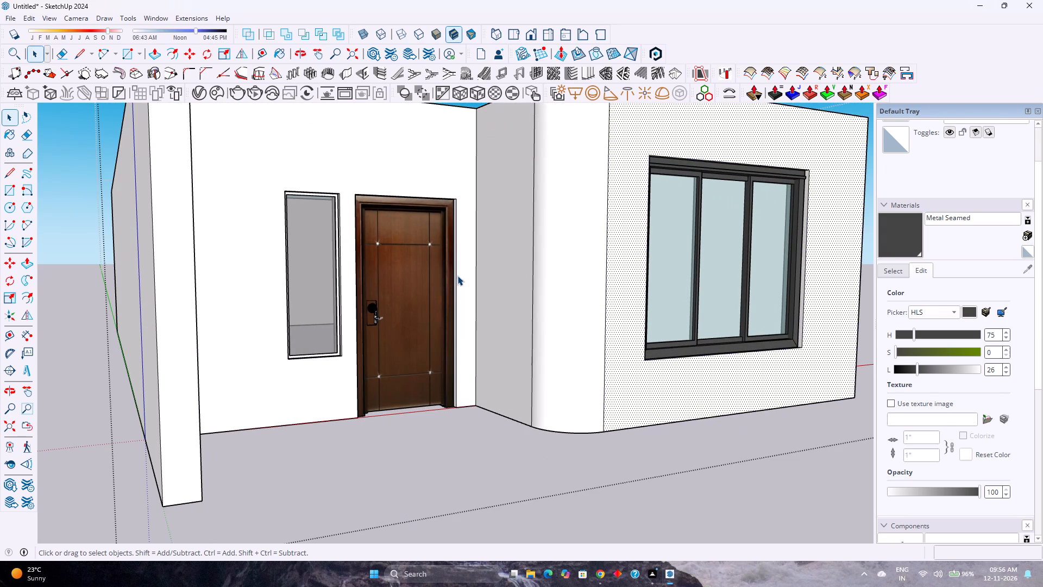
pyautogui.scroll(-2, 457, 274)
pyautogui.scroll(2, 457, 274)
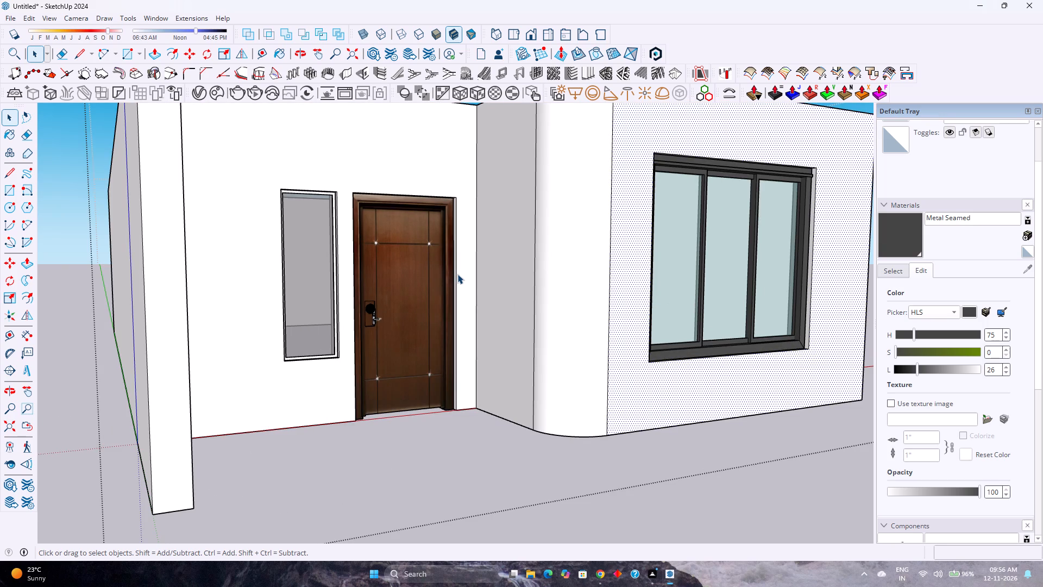
pyautogui.scroll(-6, 332, 380)
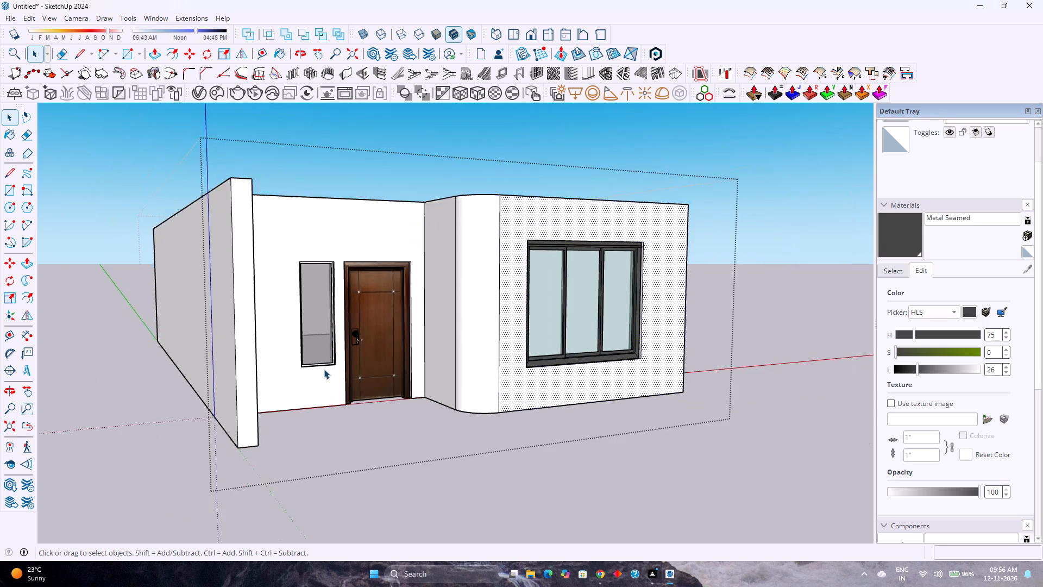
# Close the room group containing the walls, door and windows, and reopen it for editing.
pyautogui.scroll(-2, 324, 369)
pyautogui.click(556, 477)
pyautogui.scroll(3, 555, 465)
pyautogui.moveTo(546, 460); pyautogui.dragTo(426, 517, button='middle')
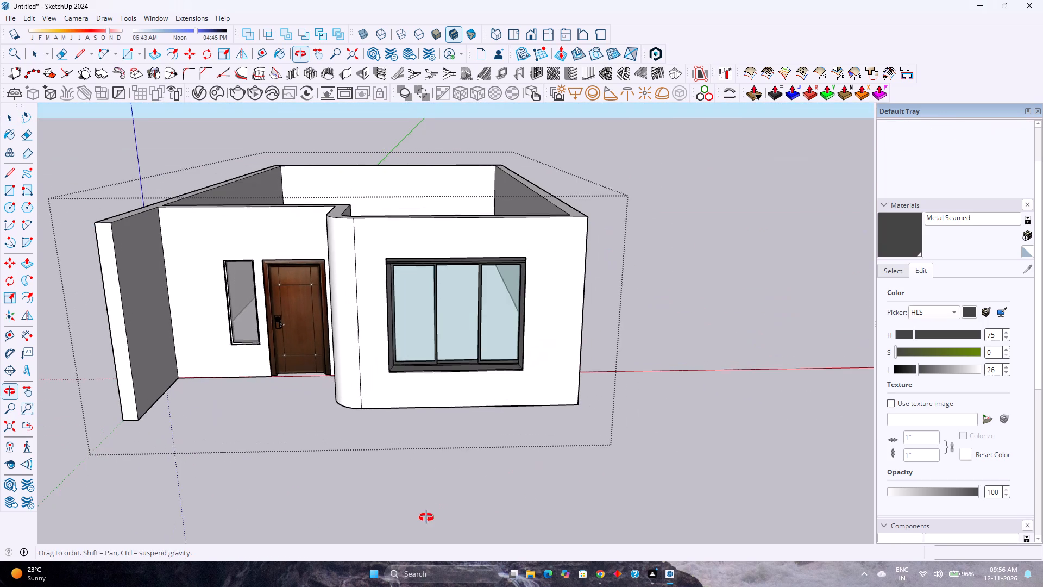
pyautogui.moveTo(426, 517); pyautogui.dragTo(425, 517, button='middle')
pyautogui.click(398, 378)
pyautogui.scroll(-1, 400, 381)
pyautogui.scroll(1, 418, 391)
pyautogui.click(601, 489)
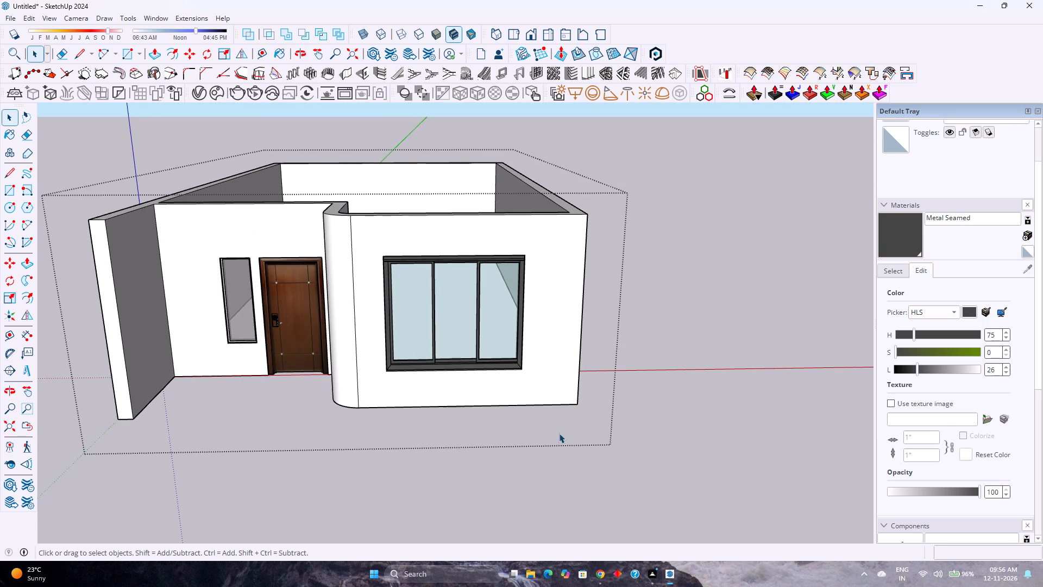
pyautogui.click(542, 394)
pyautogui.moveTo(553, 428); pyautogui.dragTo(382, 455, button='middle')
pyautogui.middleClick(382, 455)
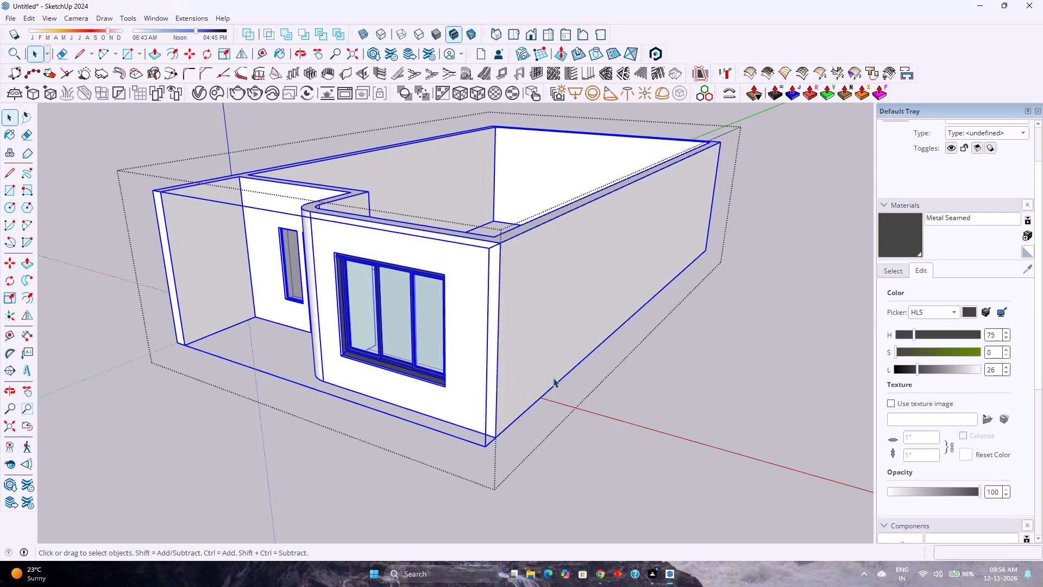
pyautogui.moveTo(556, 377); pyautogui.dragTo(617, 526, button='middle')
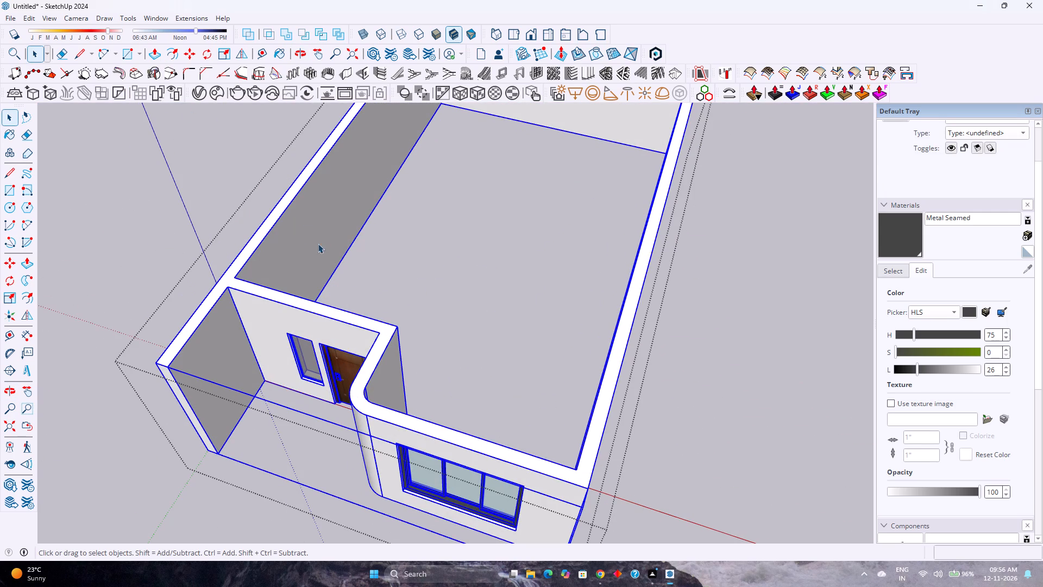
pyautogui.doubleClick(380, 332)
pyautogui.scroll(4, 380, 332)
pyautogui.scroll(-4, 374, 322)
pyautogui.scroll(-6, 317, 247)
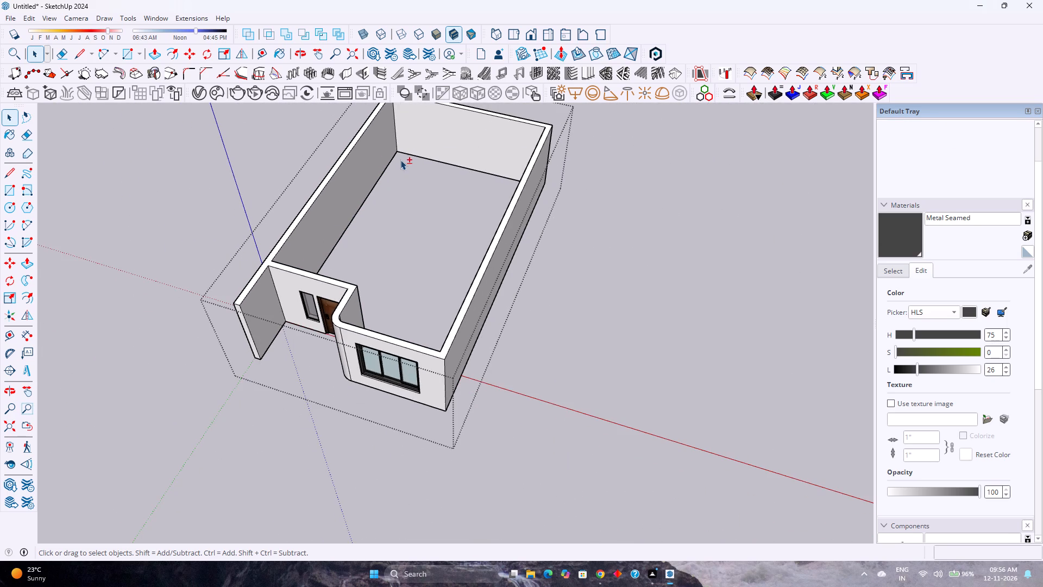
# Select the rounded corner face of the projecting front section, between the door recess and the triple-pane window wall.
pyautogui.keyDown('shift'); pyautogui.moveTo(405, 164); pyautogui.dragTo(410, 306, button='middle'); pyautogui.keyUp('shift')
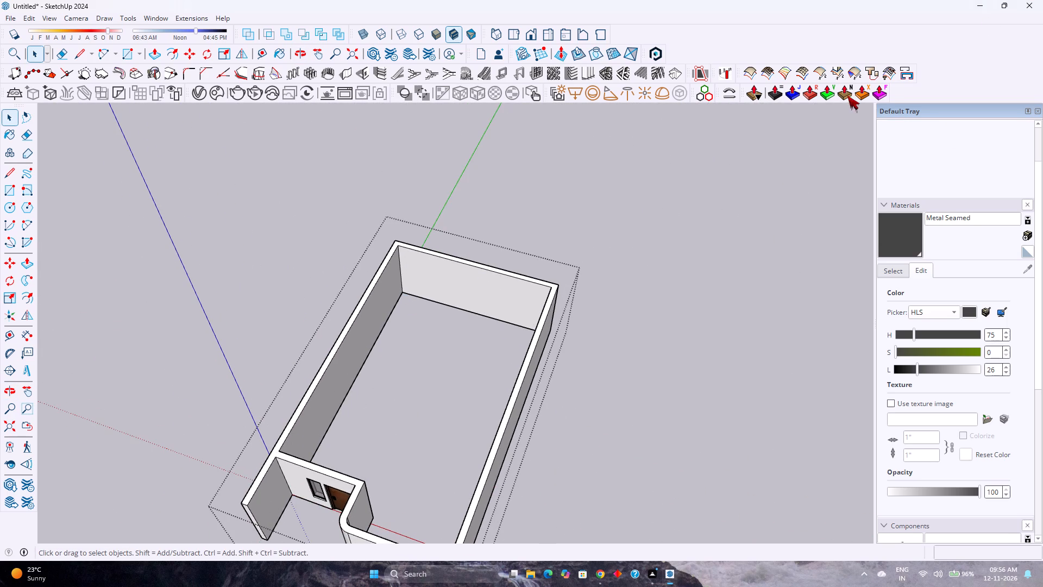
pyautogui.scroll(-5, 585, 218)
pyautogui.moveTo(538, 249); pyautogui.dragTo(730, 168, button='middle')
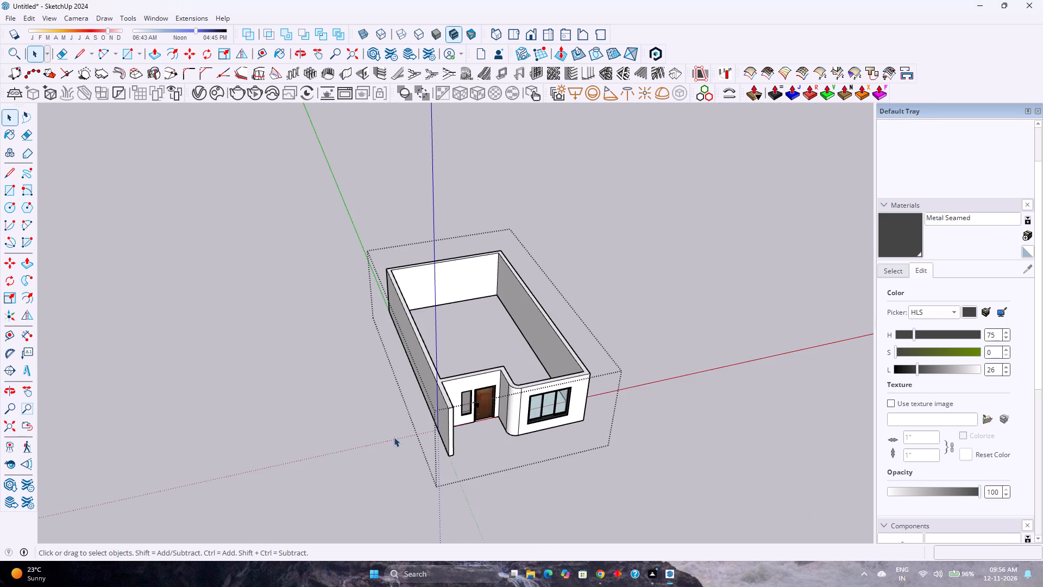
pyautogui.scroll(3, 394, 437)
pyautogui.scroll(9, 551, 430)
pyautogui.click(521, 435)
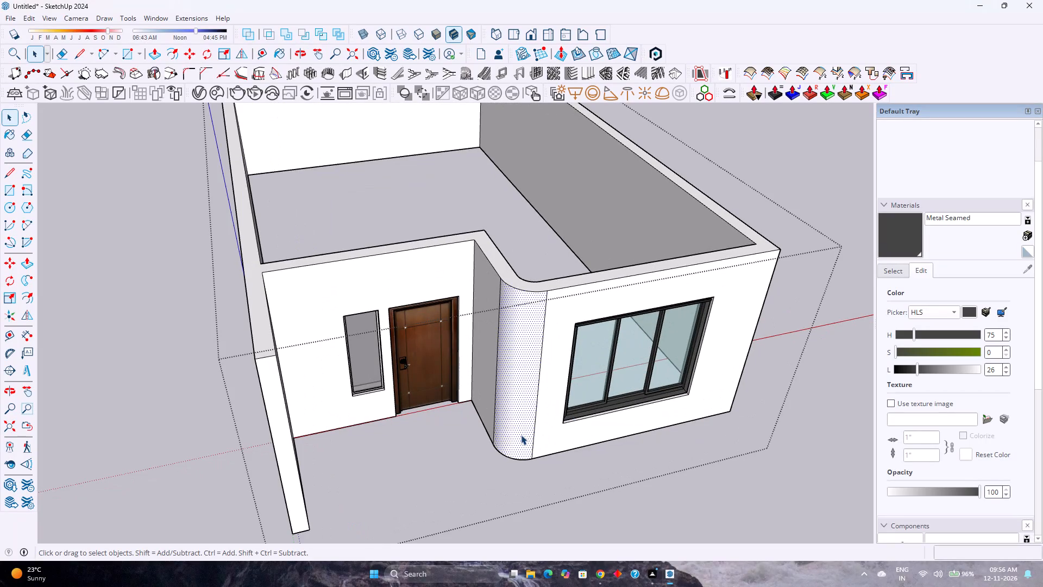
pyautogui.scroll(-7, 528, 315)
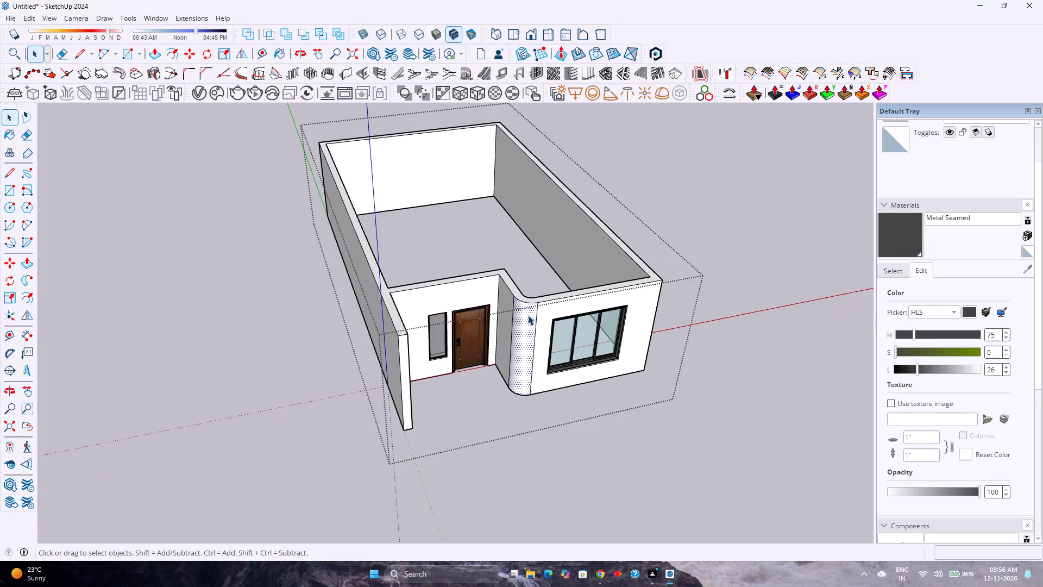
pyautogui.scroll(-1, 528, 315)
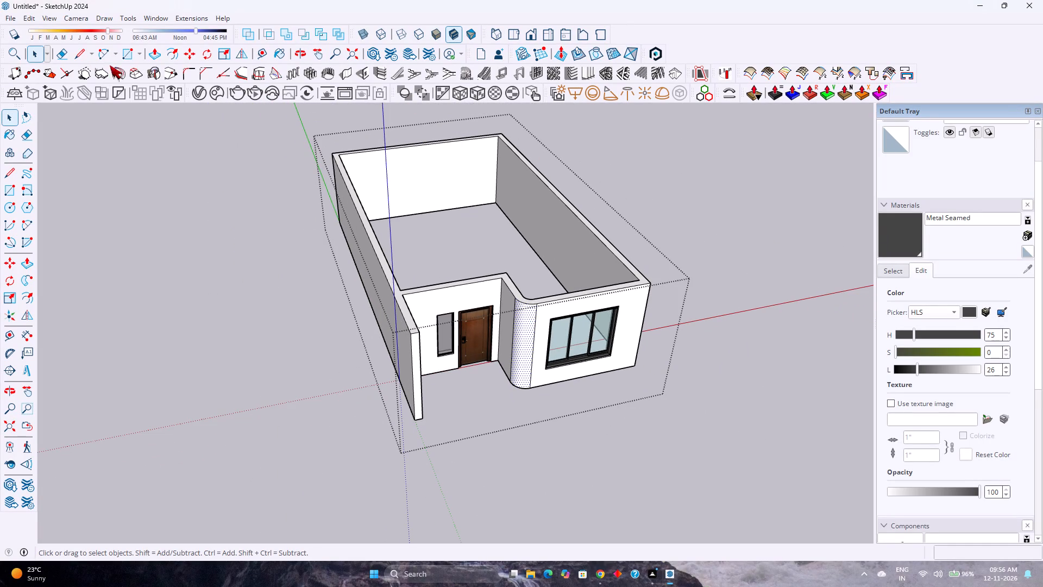
# Draw an S-curve of two tangent arcs in front of the room, the first bulging about 1' 9 5/8", the second about 8' 11 3/8" long.
pyautogui.click(105, 52)
pyautogui.click(494, 463)
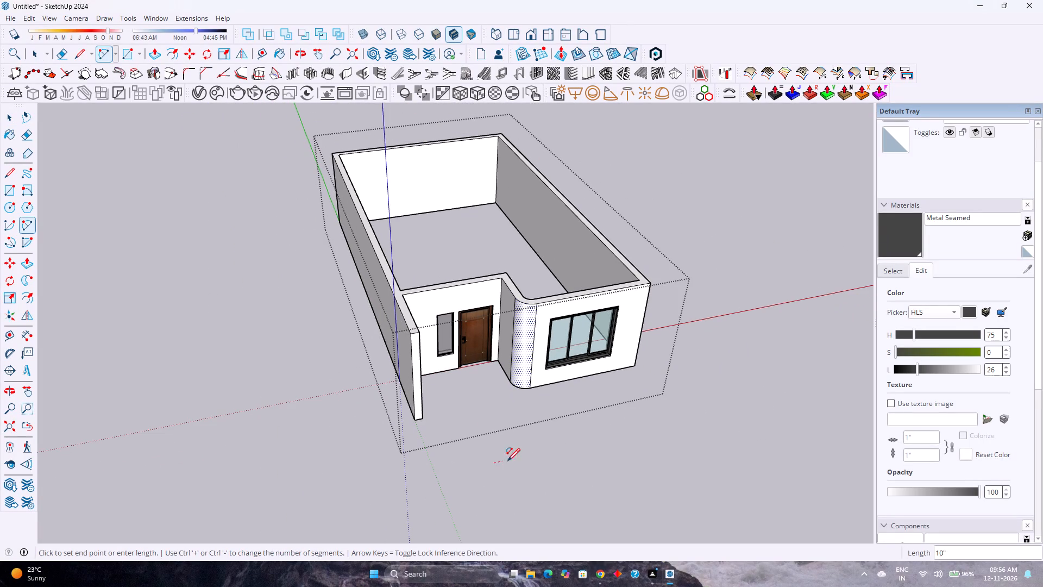
pyautogui.click(600, 440)
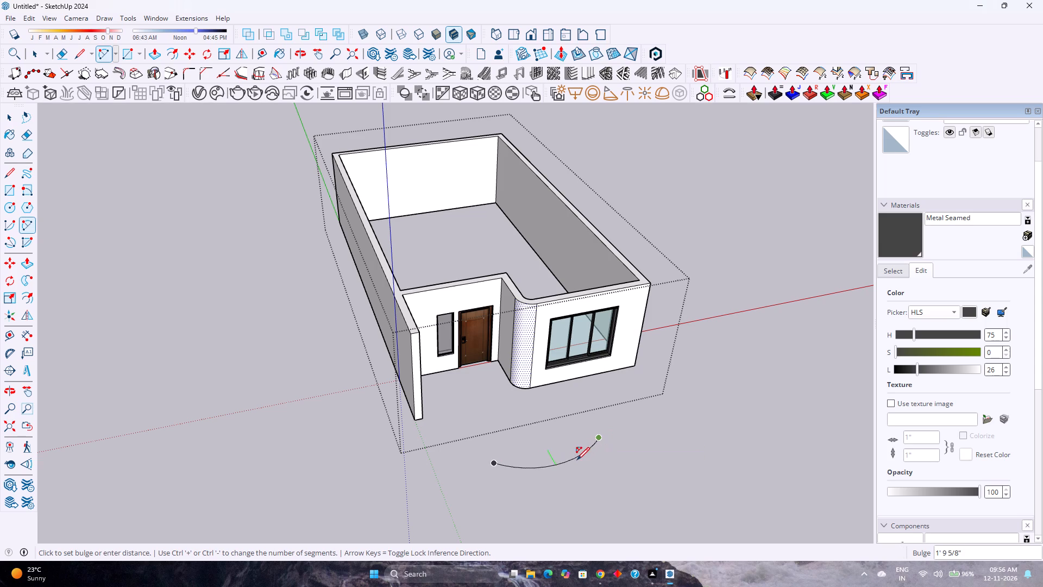
pyautogui.click(577, 460)
pyautogui.click(599, 436)
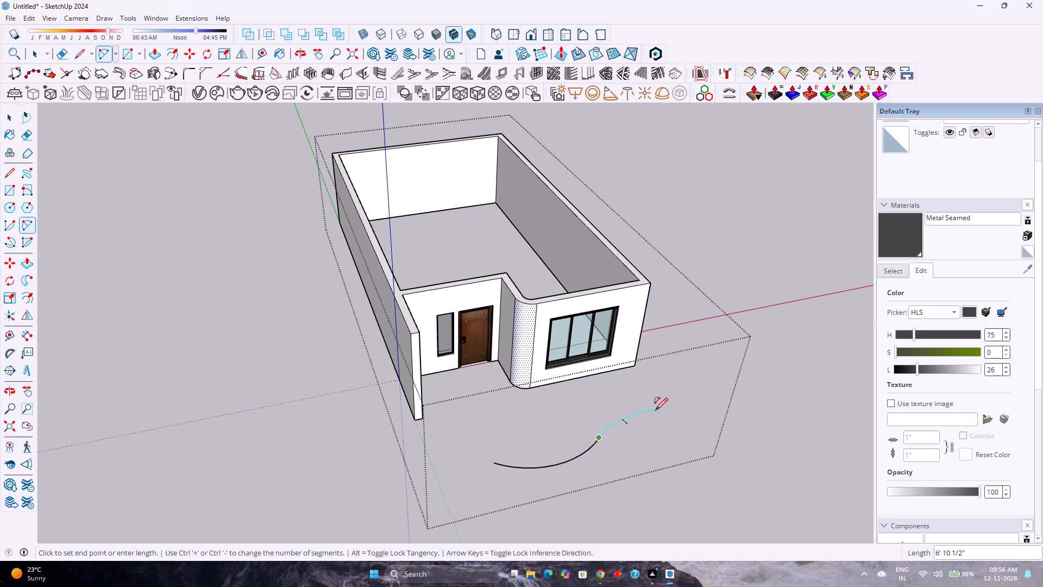
pyautogui.doubleClick(685, 414)
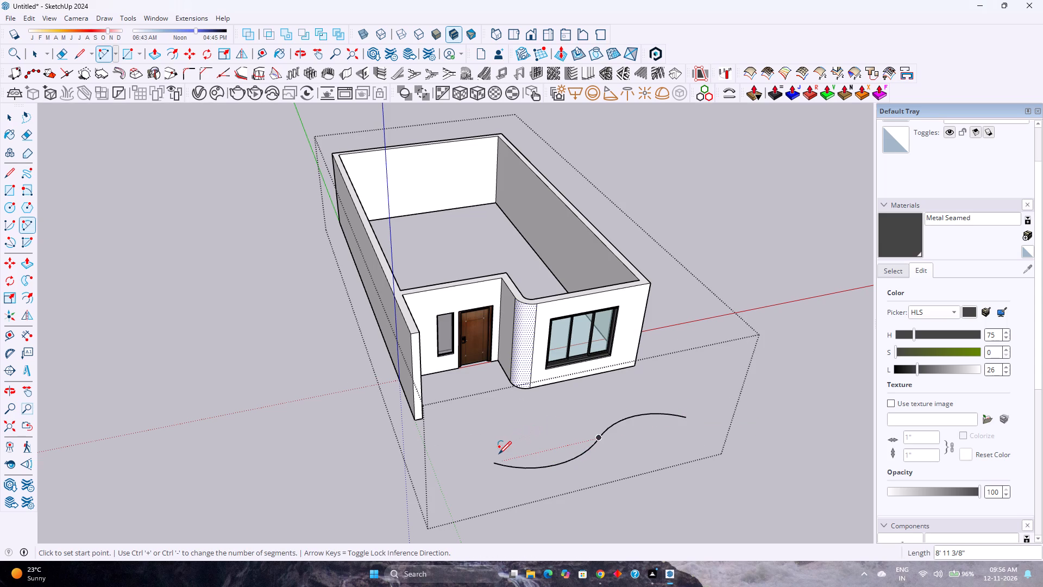
# Weld the two tangent arcs of the S-curve in front of the room into one continuous curve.
pyautogui.press('space')
pyautogui.click(520, 469)
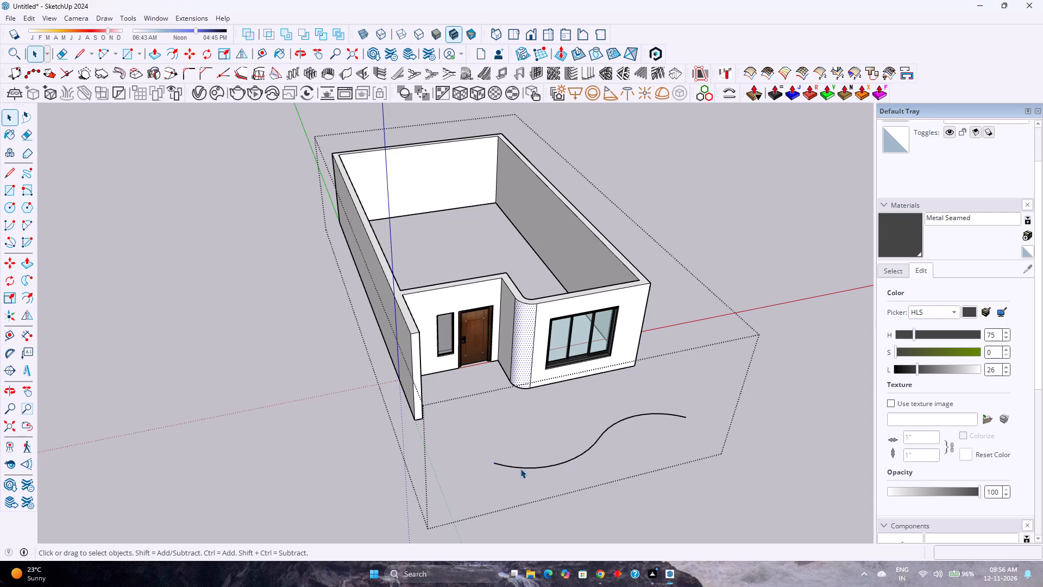
pyautogui.keyDown('ctrl'); pyautogui.click(606, 432); pyautogui.keyUp('ctrl')
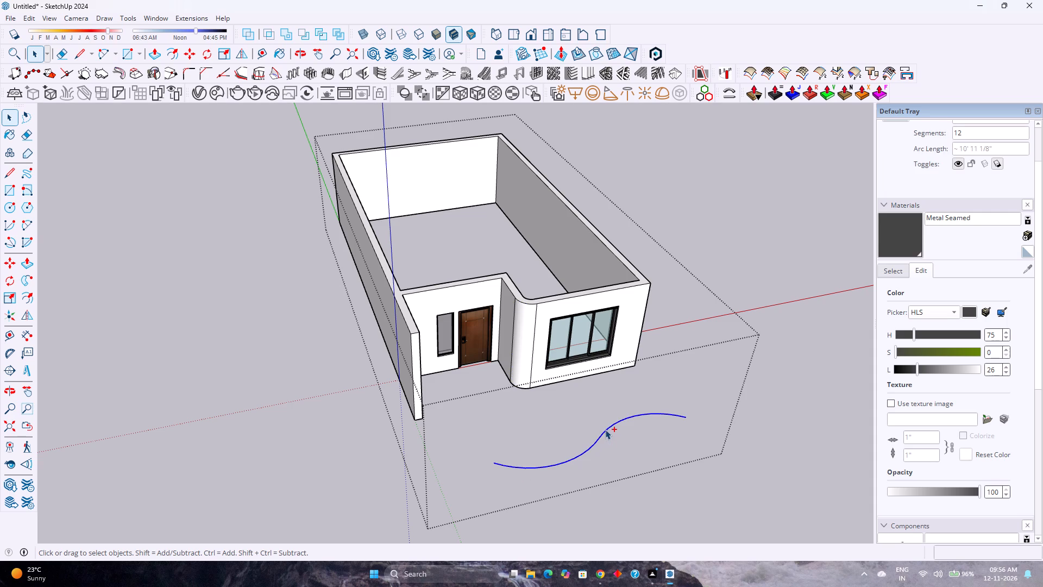
pyautogui.rightClick(605, 429)
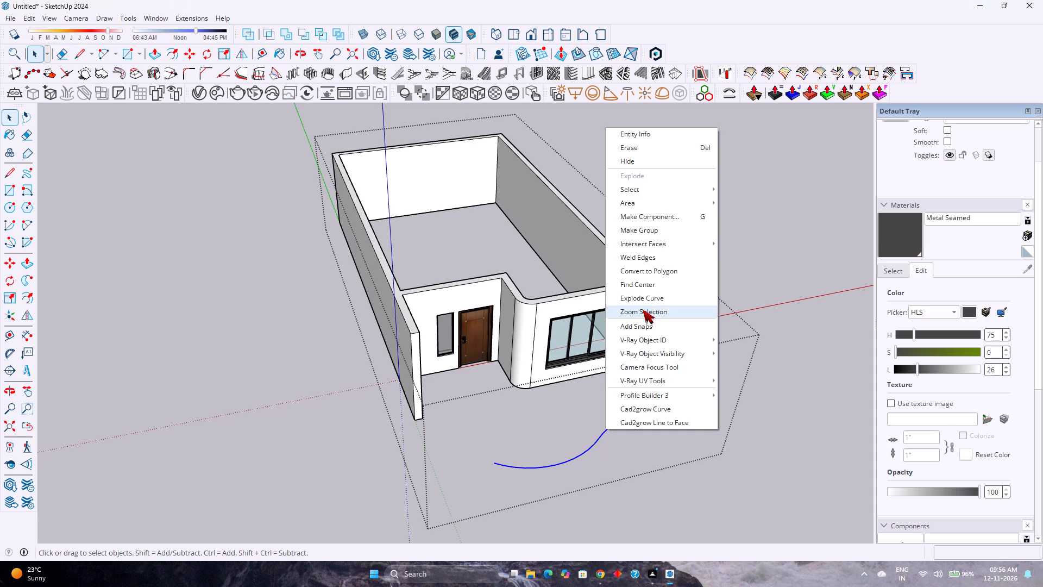
pyautogui.click(667, 258)
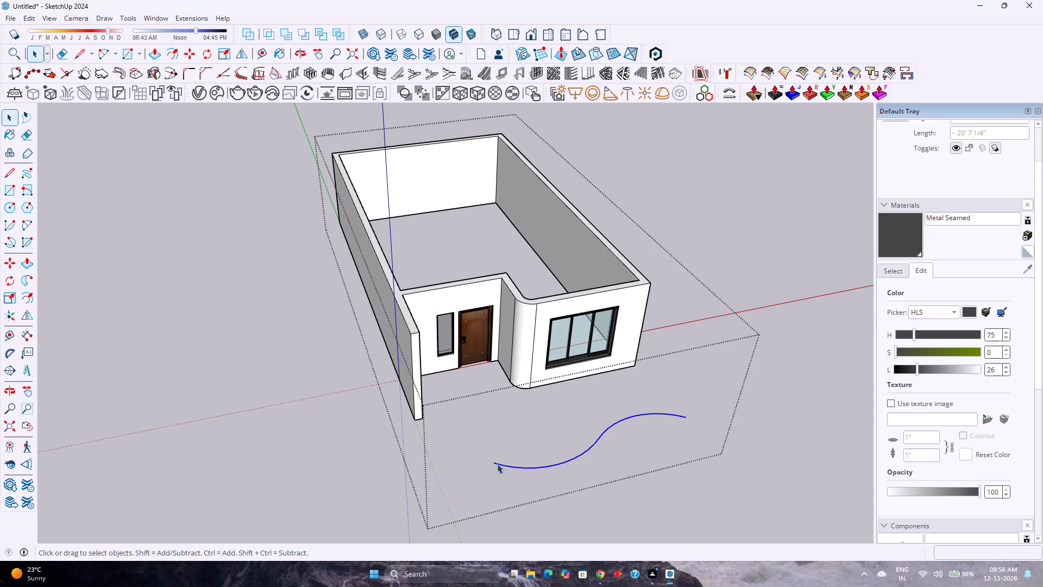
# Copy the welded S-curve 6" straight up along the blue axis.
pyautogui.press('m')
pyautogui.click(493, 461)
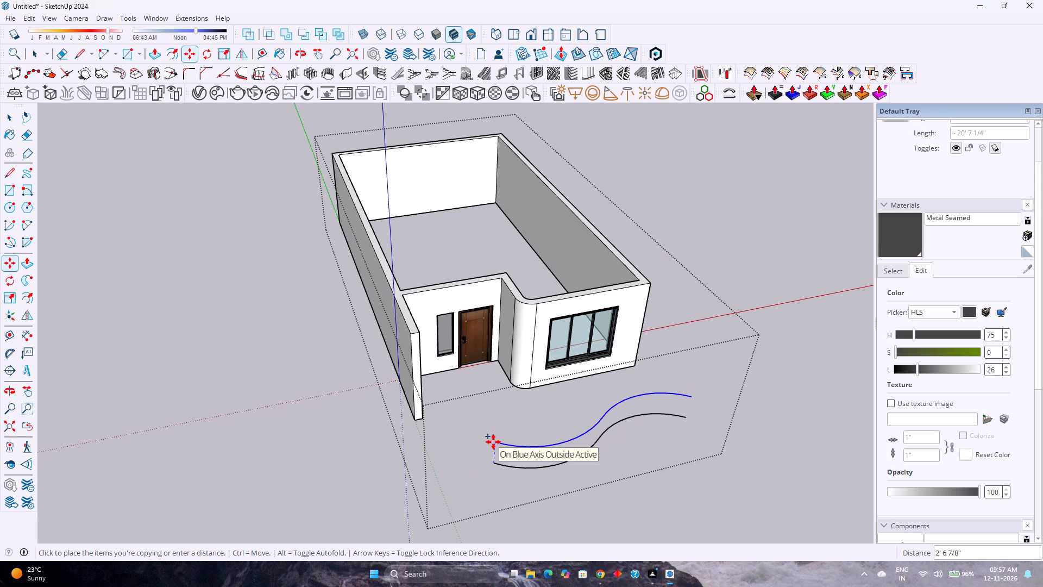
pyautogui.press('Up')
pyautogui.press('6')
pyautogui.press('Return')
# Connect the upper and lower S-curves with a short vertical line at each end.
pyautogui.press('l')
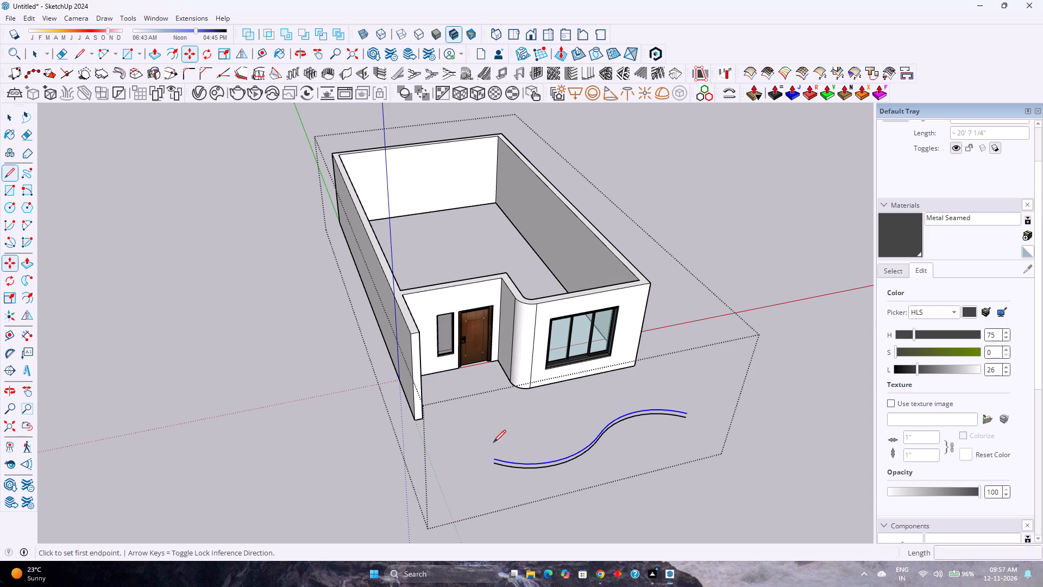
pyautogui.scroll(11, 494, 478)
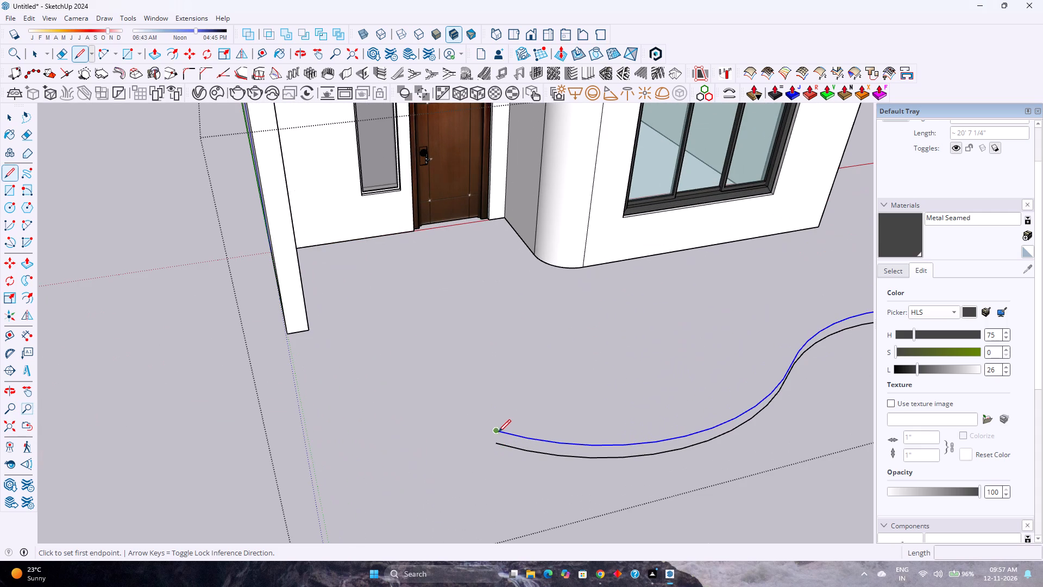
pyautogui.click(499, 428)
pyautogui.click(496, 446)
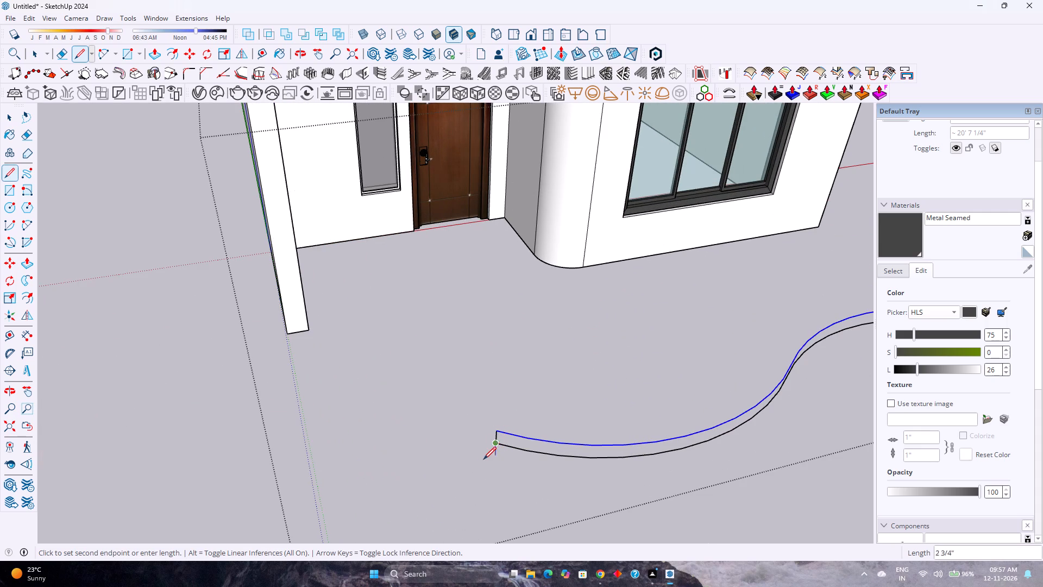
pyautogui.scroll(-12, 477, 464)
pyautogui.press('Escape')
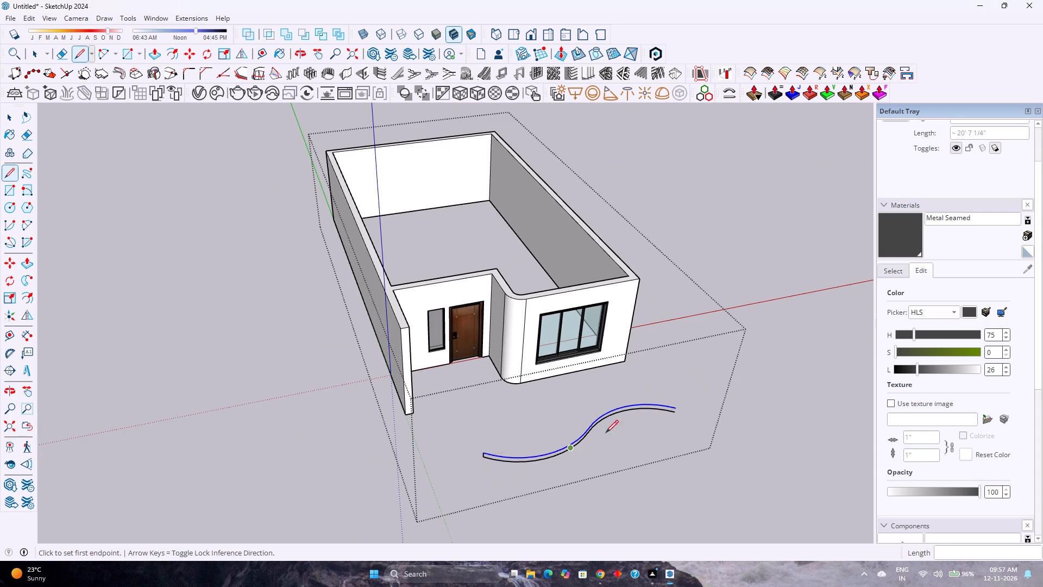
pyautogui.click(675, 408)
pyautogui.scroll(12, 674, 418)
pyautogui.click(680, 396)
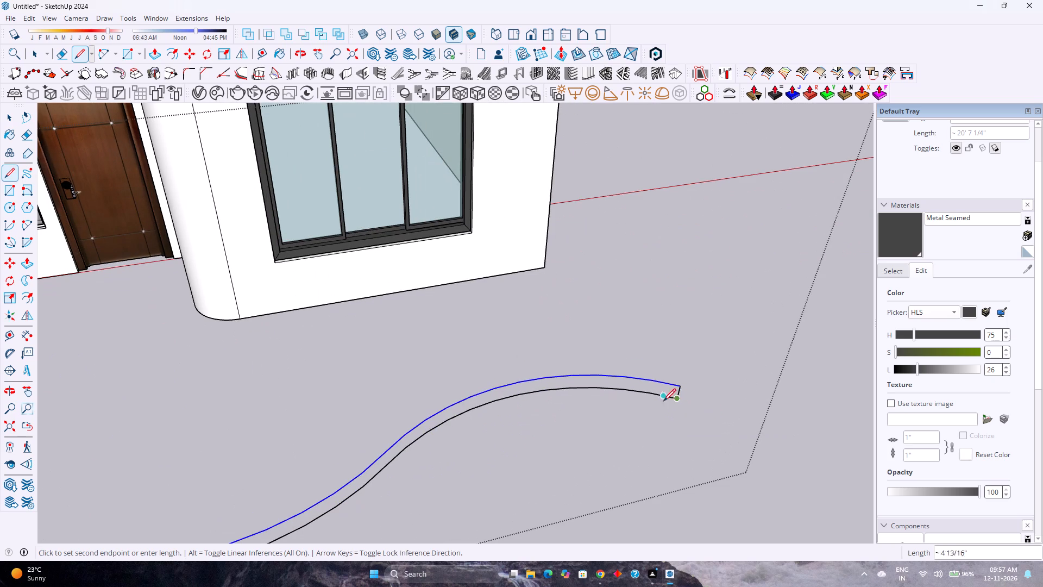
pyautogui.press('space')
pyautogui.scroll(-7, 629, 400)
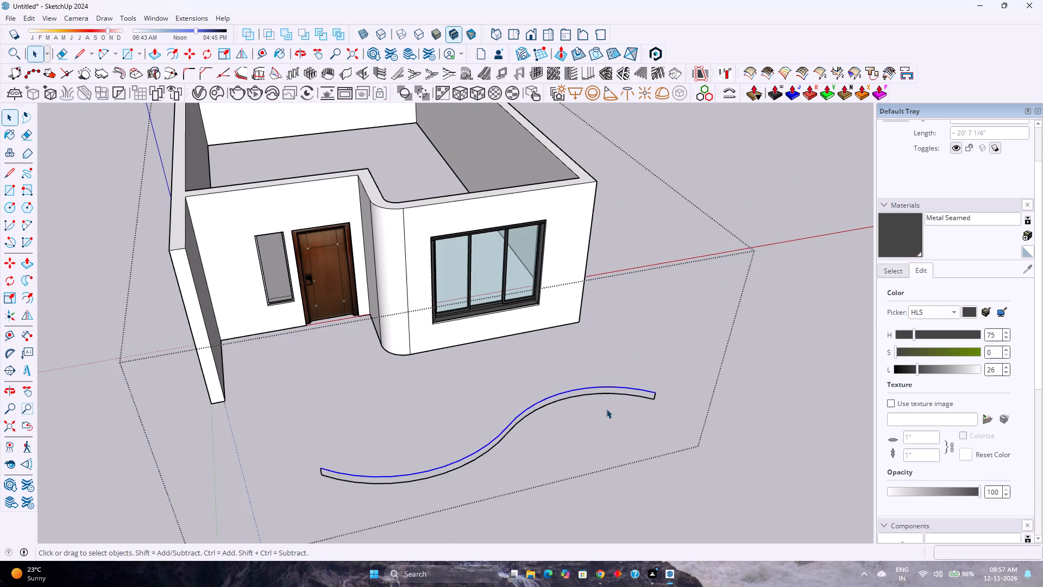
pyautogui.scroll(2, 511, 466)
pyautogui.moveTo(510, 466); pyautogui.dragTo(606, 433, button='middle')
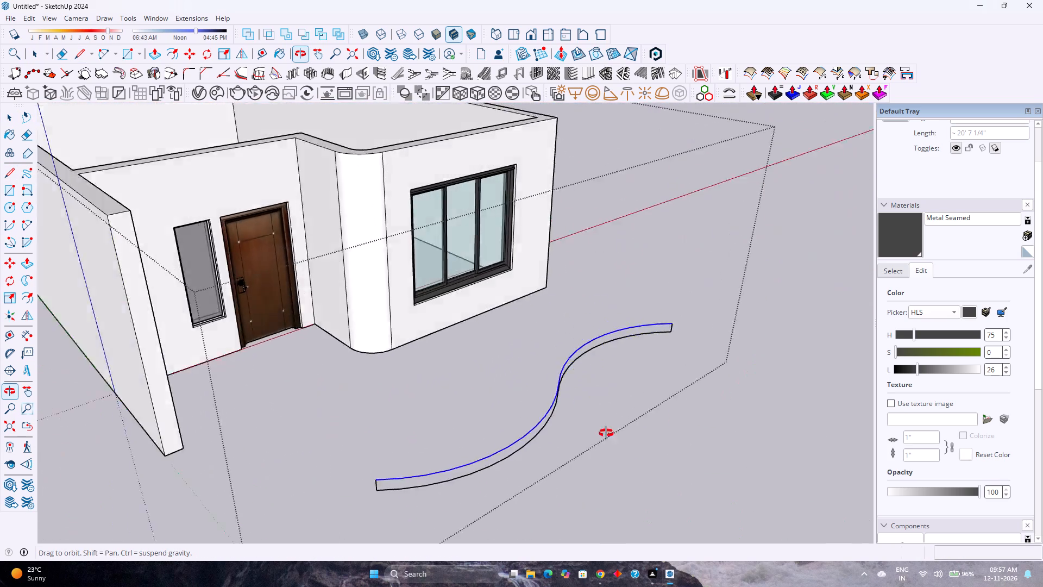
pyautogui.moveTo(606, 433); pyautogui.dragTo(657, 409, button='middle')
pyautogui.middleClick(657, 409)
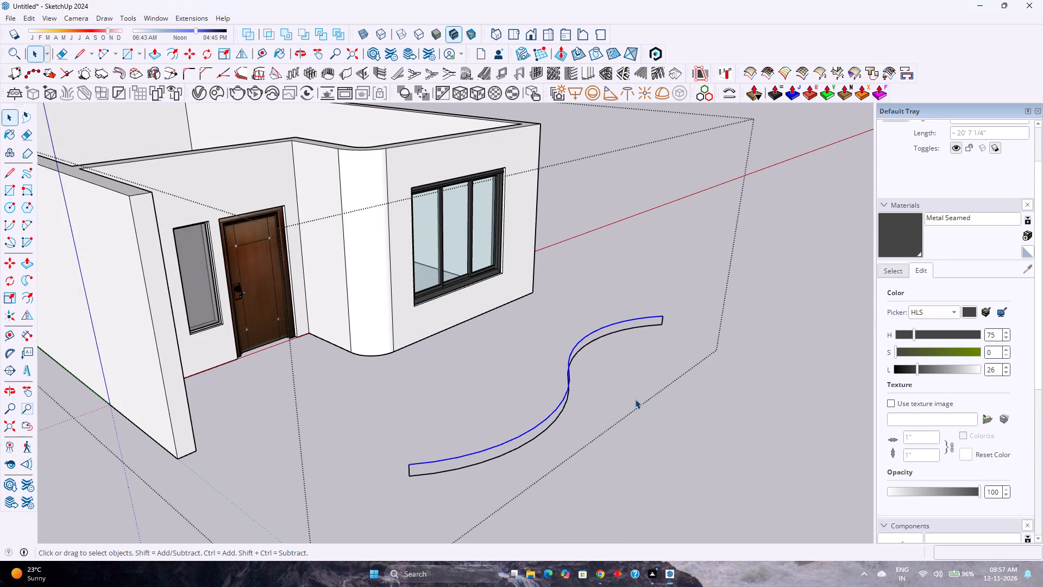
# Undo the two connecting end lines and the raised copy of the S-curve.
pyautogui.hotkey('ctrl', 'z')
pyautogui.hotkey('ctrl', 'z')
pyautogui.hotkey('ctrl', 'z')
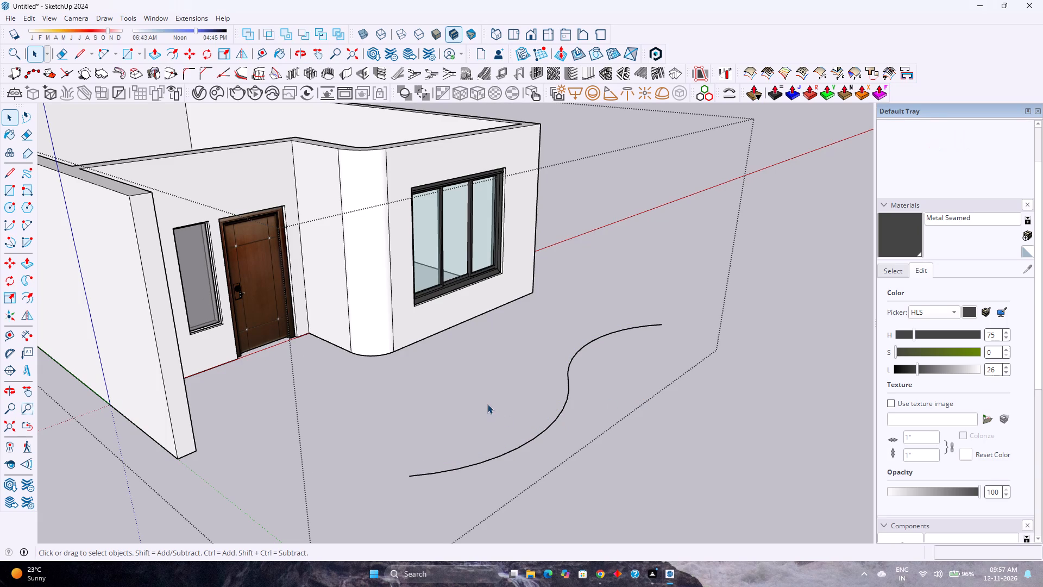
# Close the S-curve into a flat face with 2' side lines toward the room and a straight back edge parallel to the red axis.
pyautogui.press('l')
pyautogui.click(409, 476)
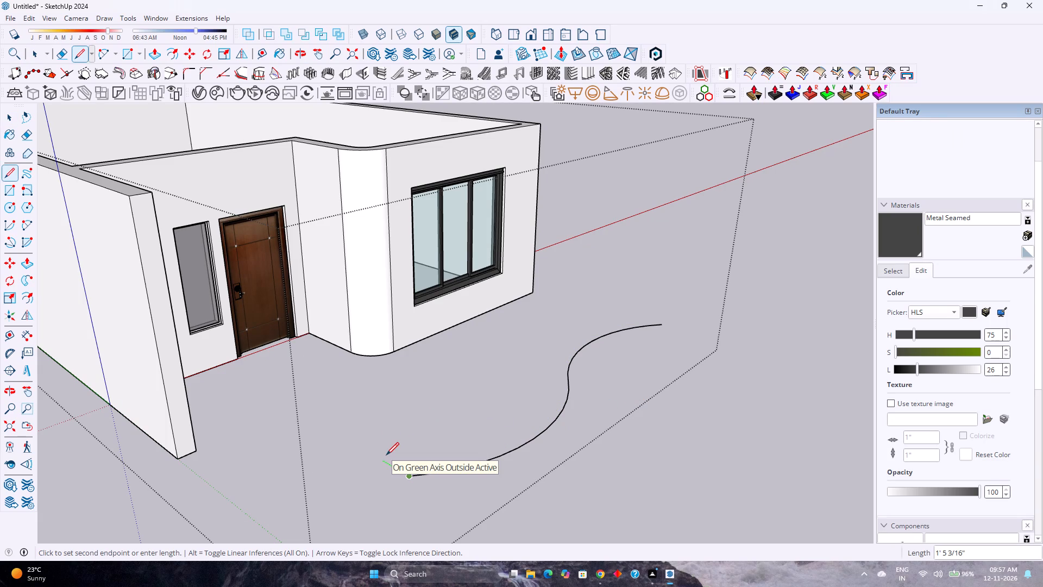
pyautogui.press('2')
pyautogui.press("'")
pyautogui.press('Return')
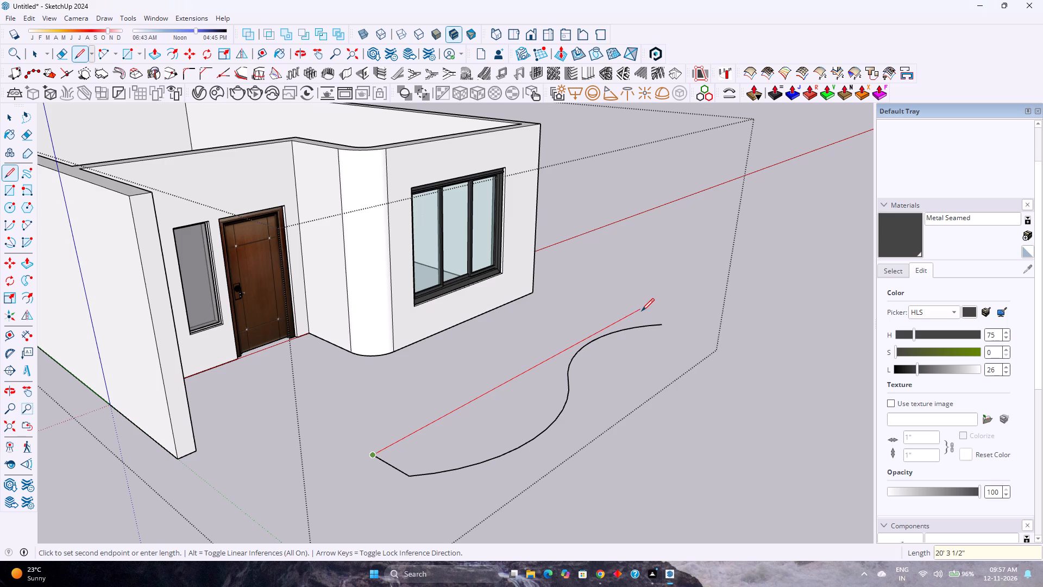
pyautogui.press('Right')
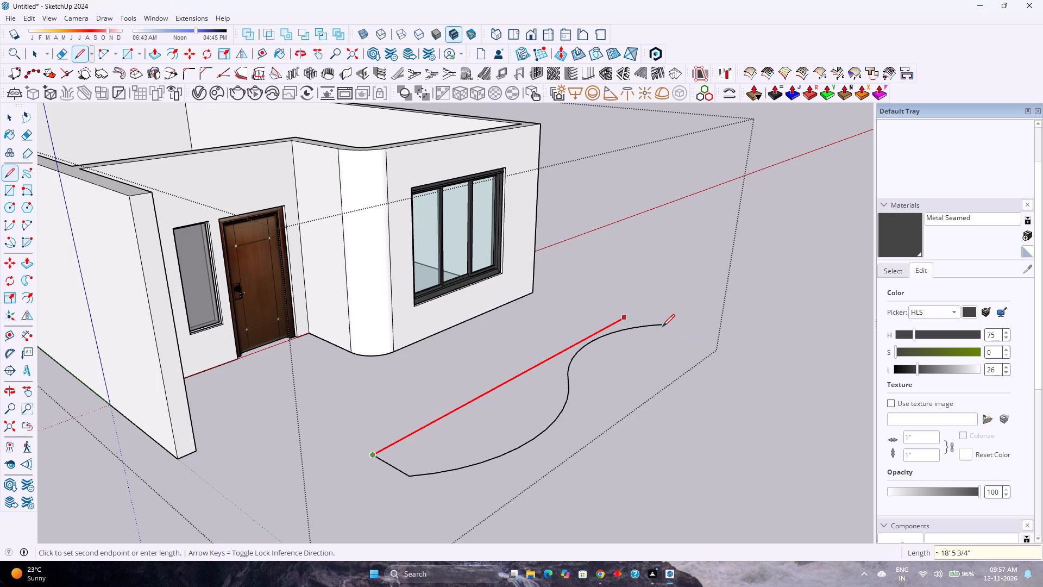
pyautogui.click(662, 323)
pyautogui.click(662, 324)
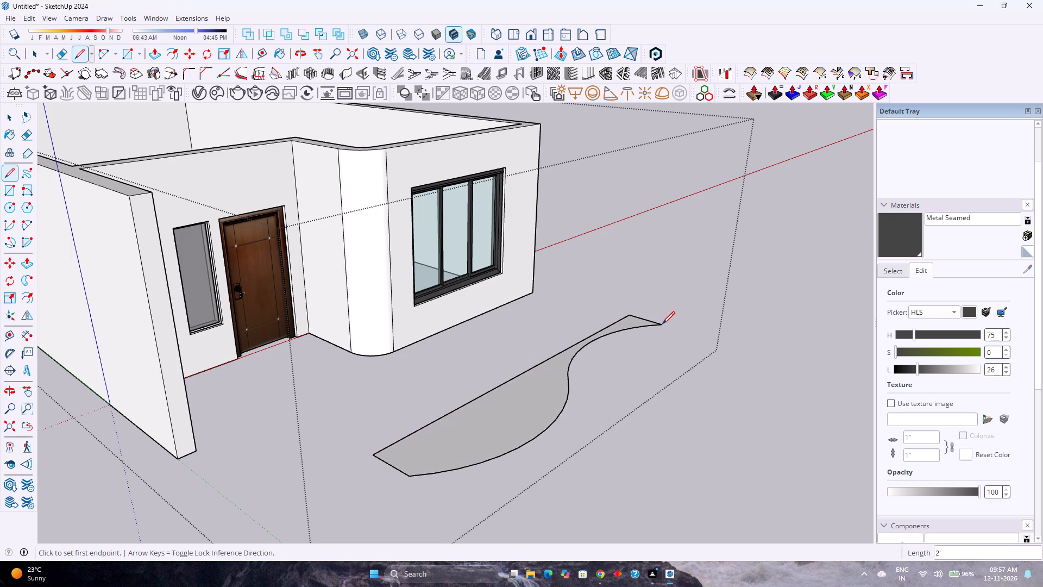
# Push/Pull the S-shaped face up 6" to form a slab.
pyautogui.press('space')
pyautogui.press('p')
pyautogui.click(535, 380)
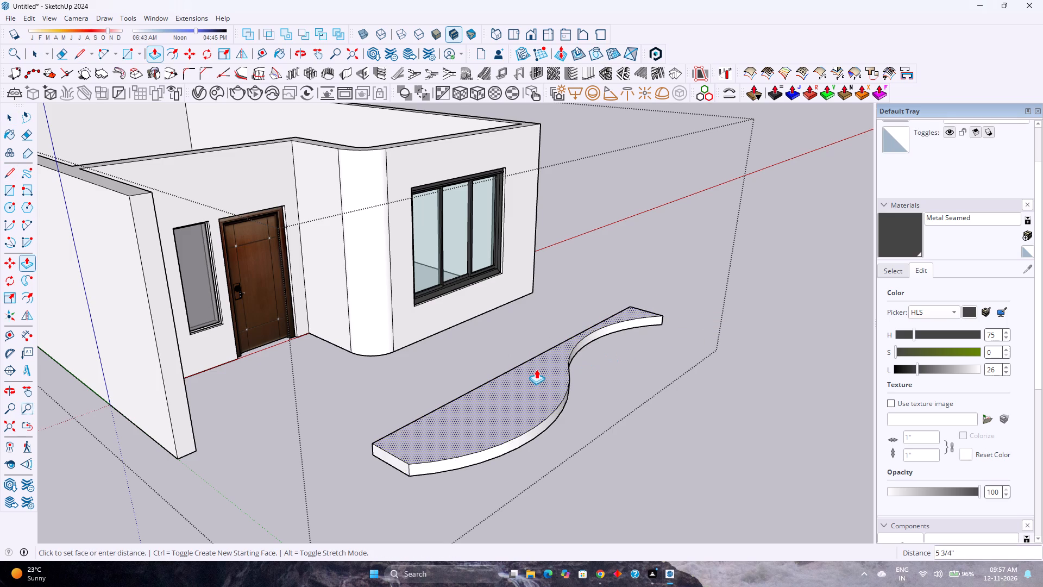
pyautogui.press('6')
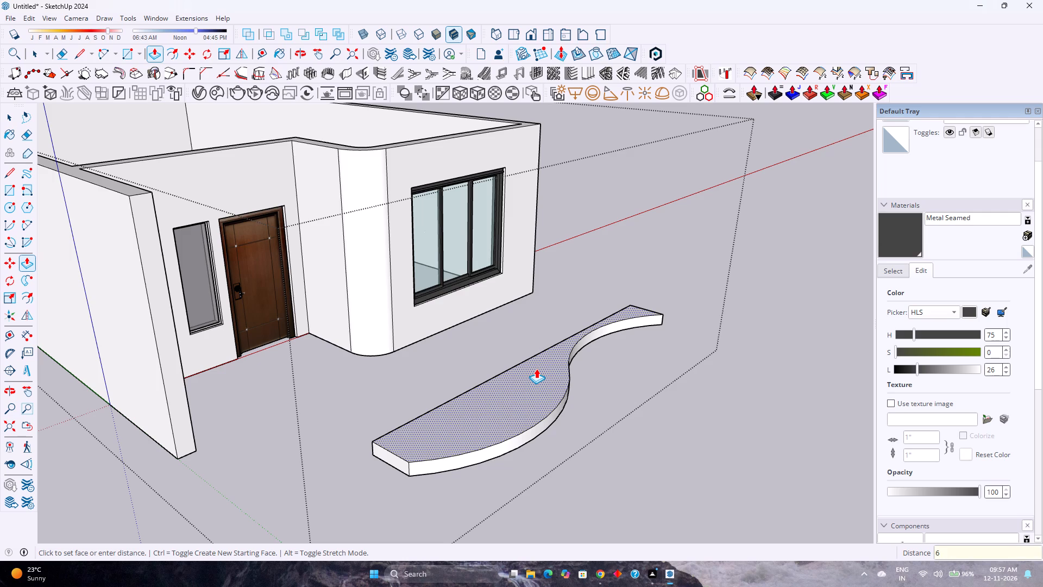
pyautogui.press('Return')
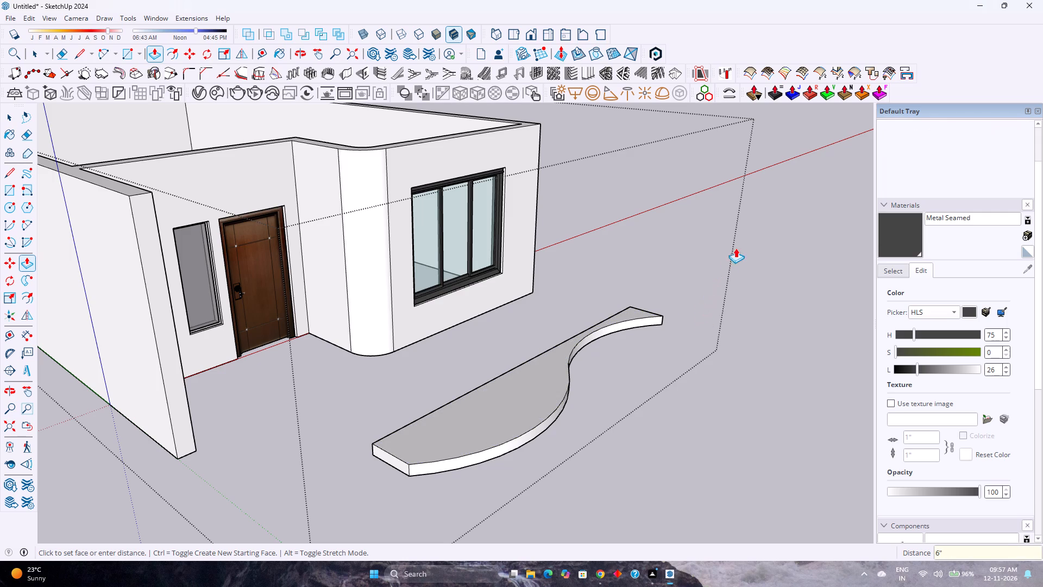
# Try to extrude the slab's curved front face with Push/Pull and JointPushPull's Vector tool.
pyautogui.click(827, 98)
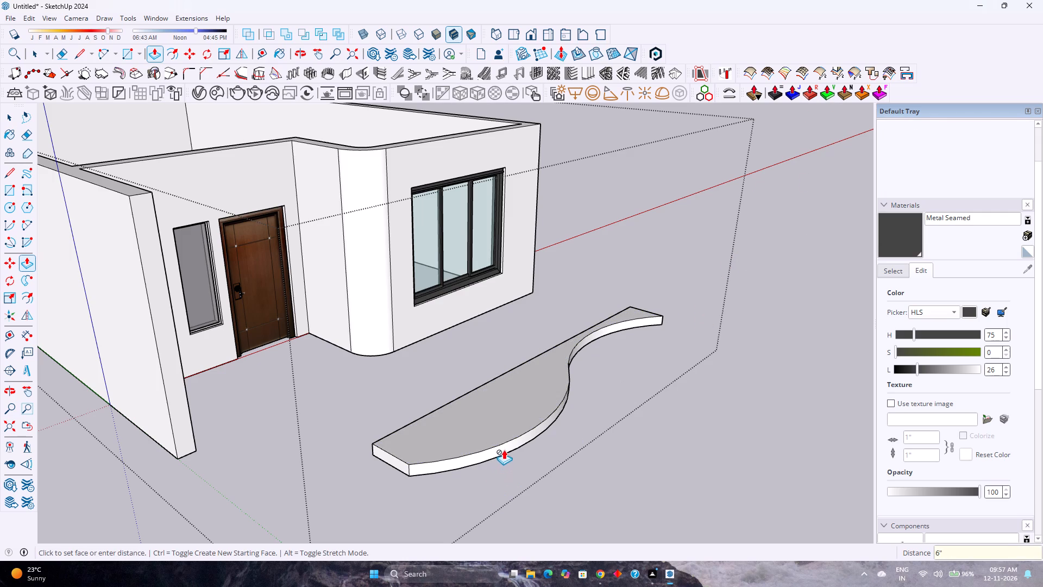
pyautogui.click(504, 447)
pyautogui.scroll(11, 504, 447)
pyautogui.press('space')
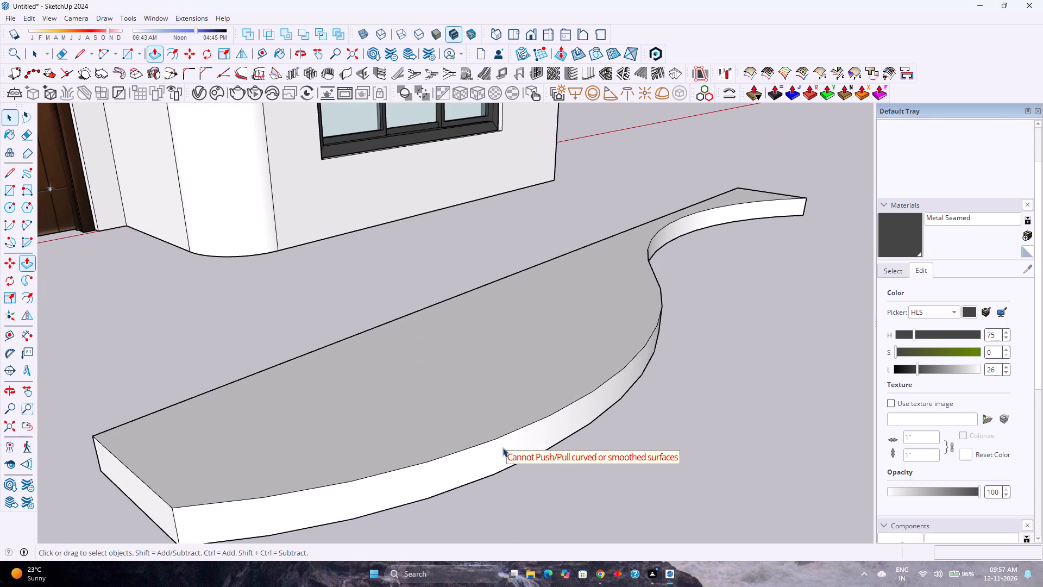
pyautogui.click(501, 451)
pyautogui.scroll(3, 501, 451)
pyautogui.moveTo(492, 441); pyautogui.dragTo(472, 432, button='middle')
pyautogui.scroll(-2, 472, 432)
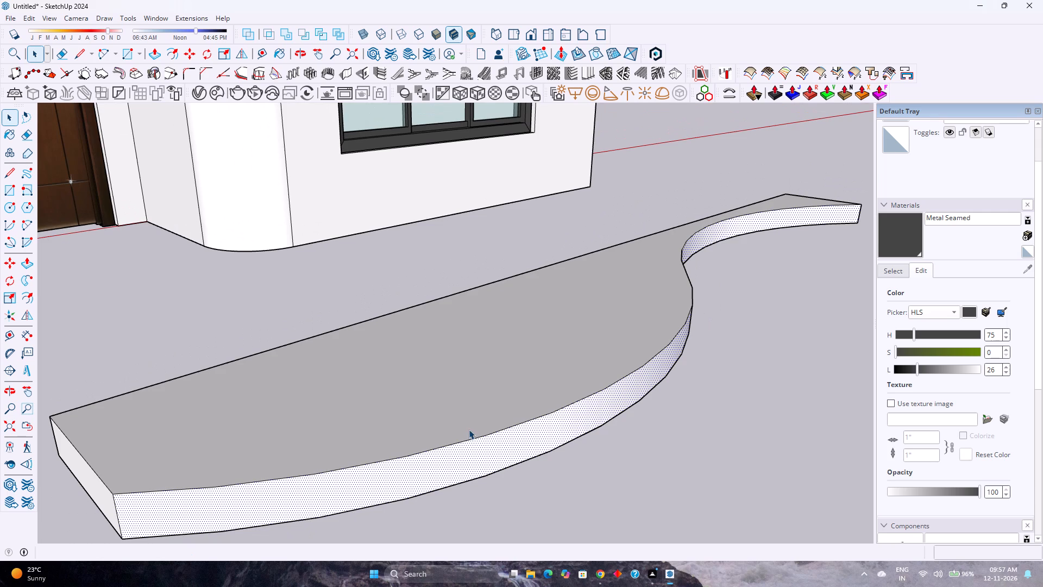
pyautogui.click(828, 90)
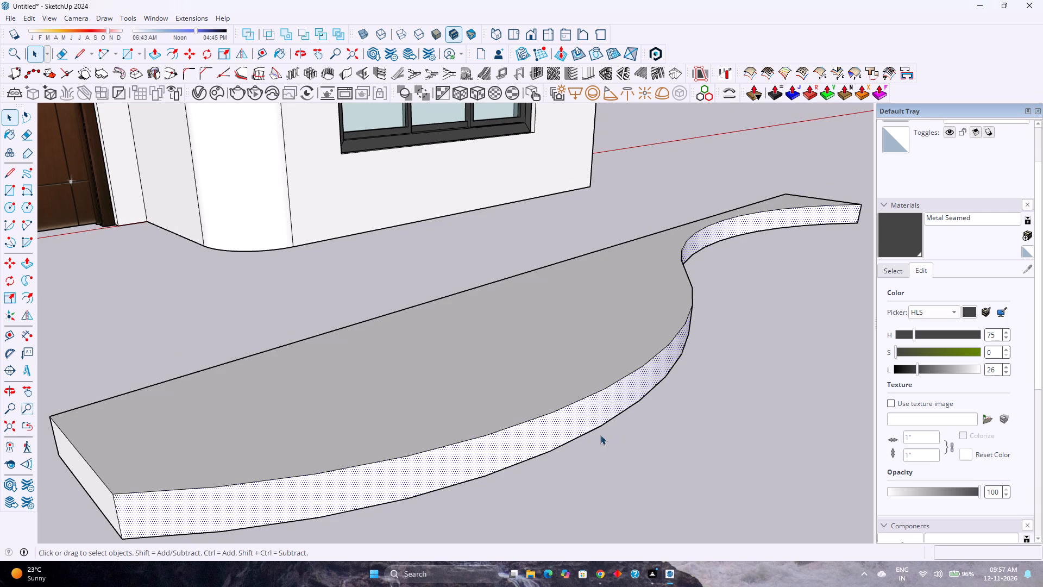
# Select the slab's lower curved front edge and examine its entity information and the curved side.
pyautogui.click(592, 411)
pyautogui.doubleClick(592, 411)
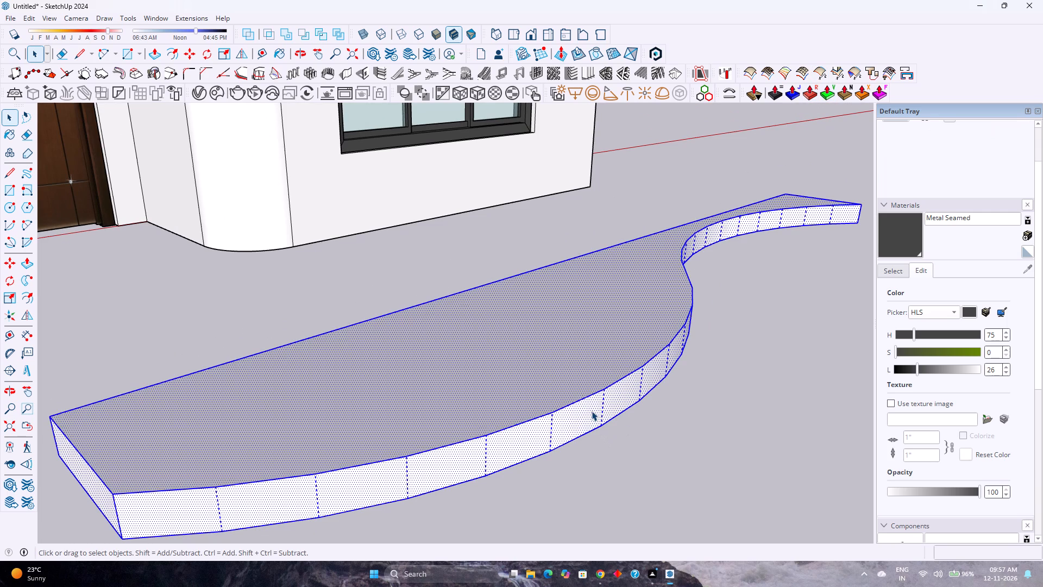
pyautogui.click(592, 411)
pyautogui.click(592, 411)
pyautogui.click(603, 426)
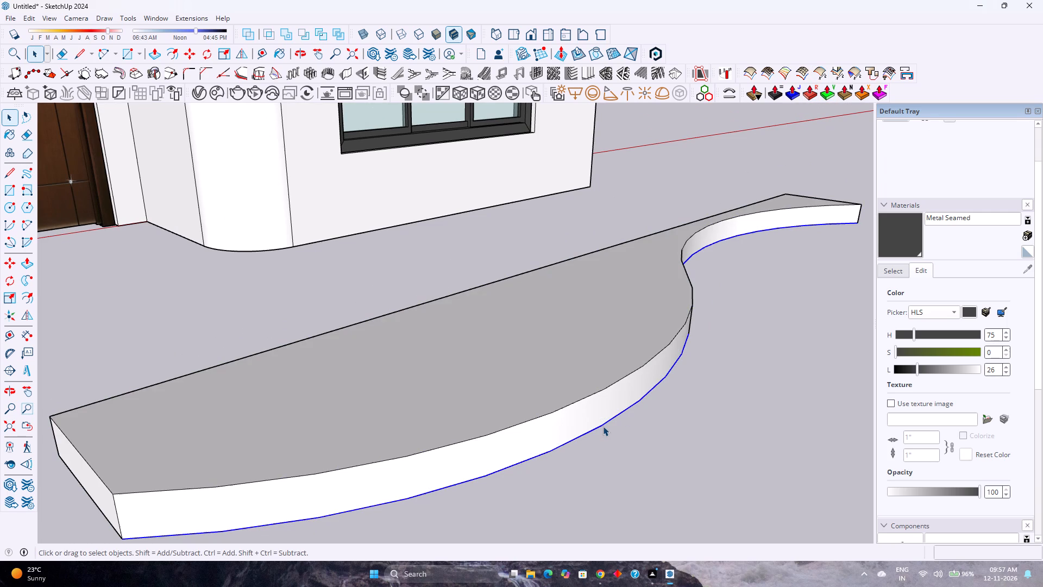
pyautogui.scroll(6, 915, 253)
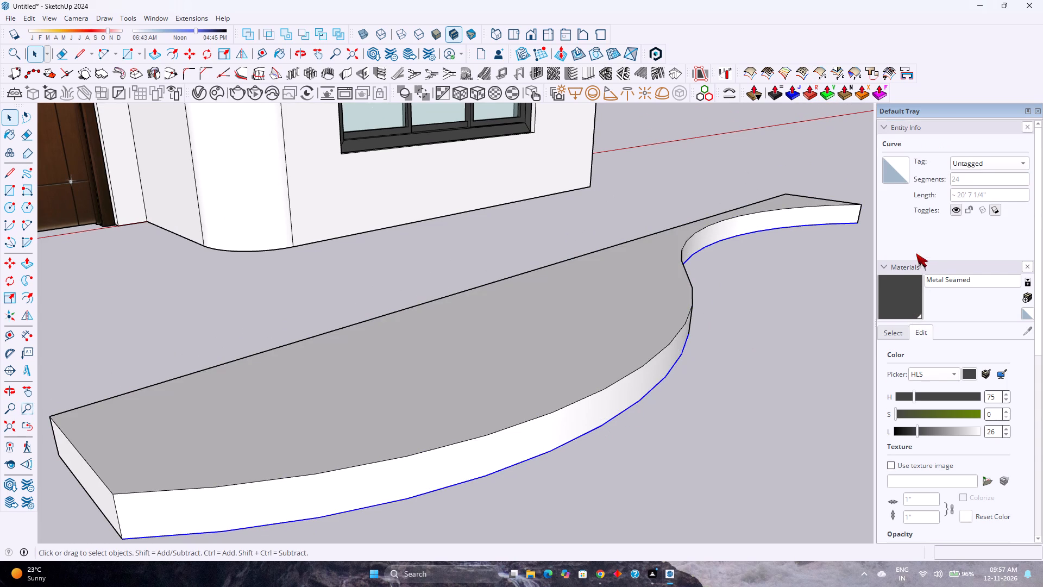
pyautogui.scroll(2, 851, 285)
pyautogui.moveTo(714, 332); pyautogui.dragTo(643, 347, button='middle')
pyautogui.scroll(-5, 643, 347)
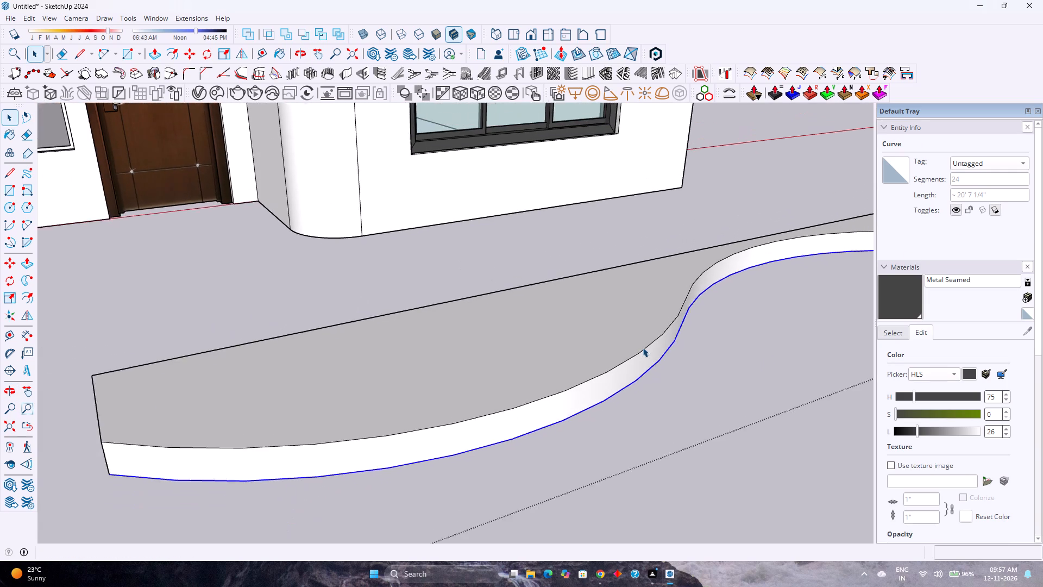
pyautogui.scroll(-1, 643, 347)
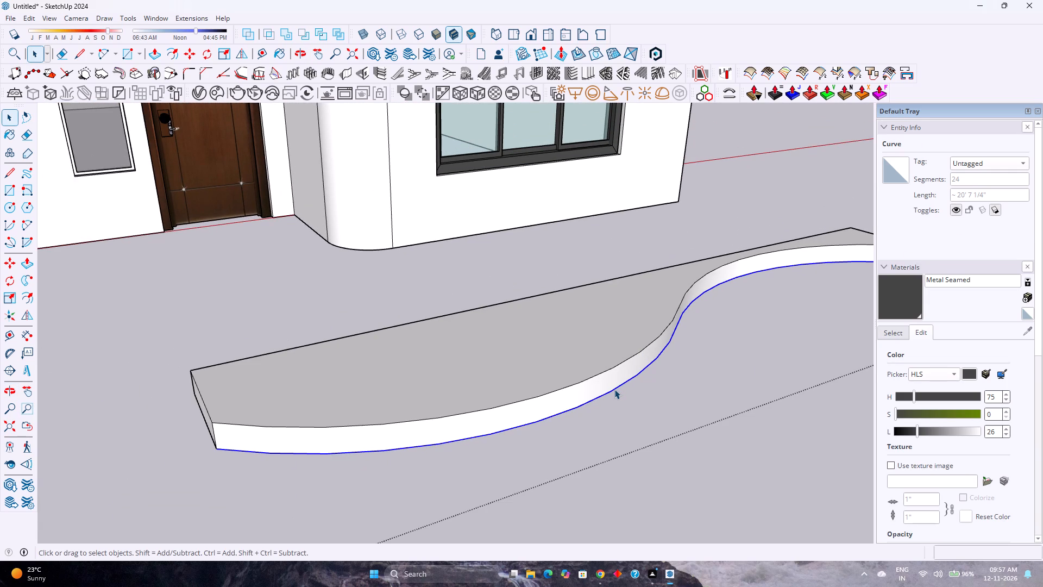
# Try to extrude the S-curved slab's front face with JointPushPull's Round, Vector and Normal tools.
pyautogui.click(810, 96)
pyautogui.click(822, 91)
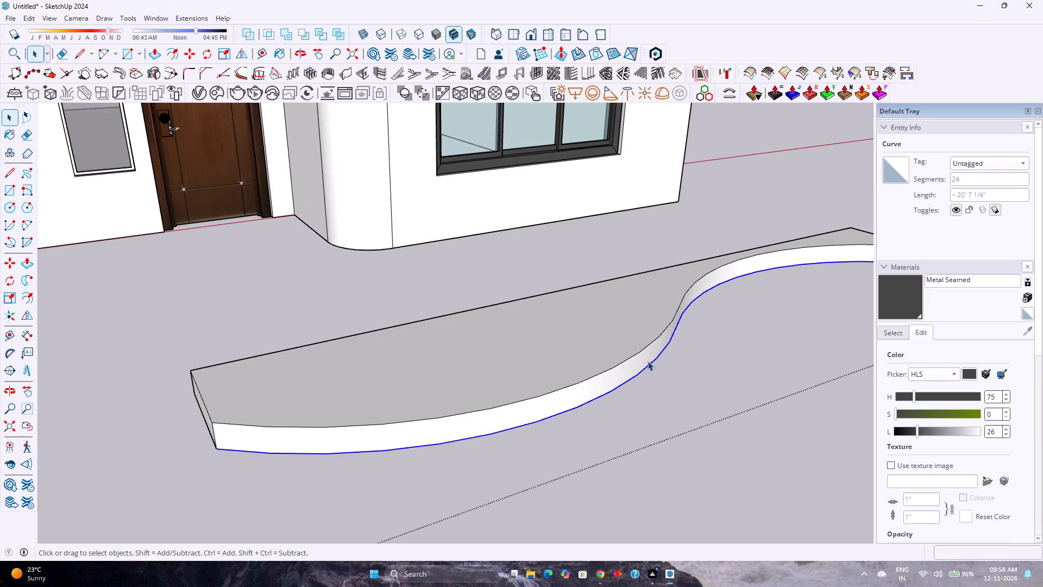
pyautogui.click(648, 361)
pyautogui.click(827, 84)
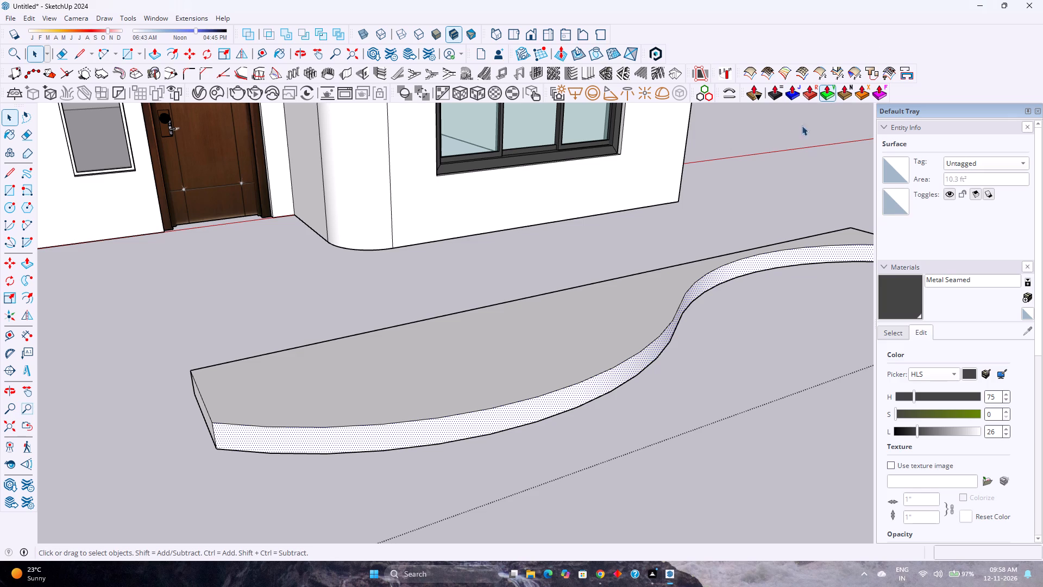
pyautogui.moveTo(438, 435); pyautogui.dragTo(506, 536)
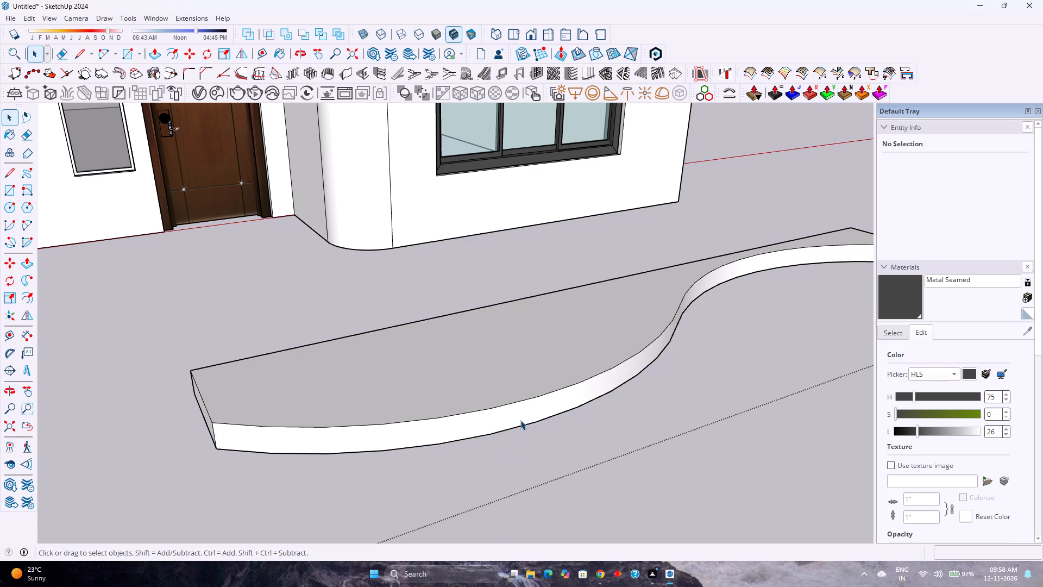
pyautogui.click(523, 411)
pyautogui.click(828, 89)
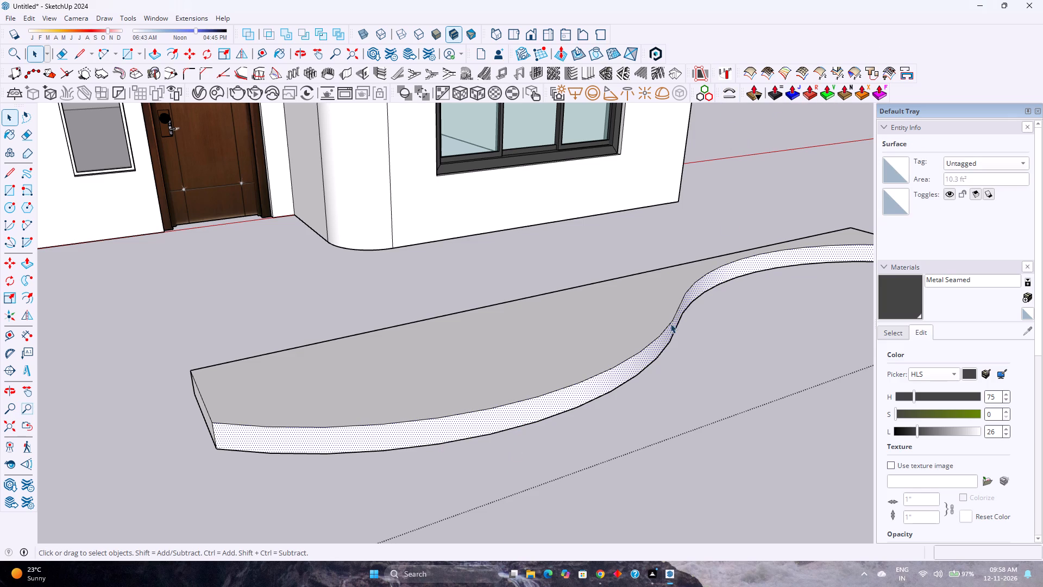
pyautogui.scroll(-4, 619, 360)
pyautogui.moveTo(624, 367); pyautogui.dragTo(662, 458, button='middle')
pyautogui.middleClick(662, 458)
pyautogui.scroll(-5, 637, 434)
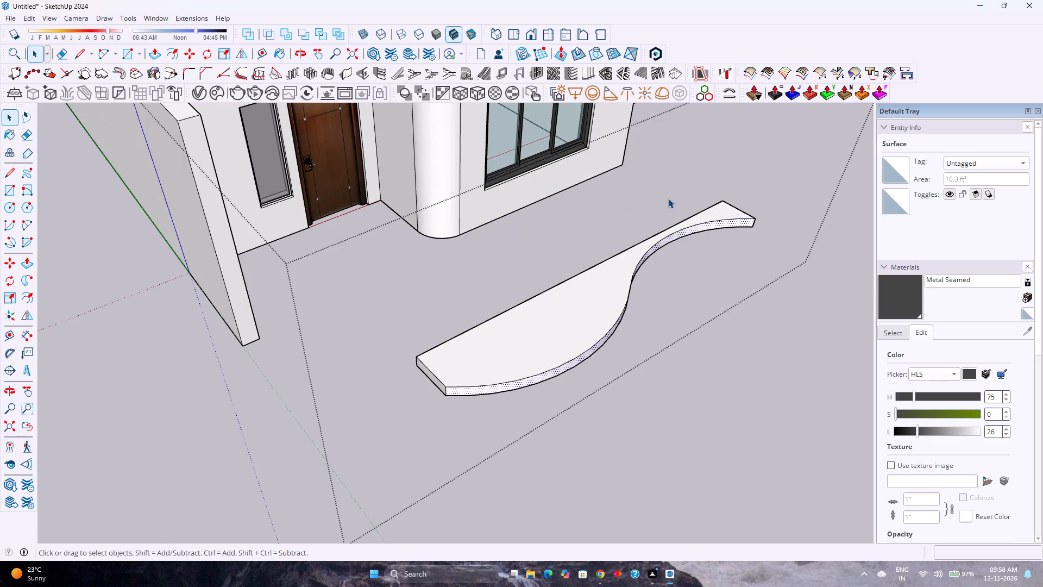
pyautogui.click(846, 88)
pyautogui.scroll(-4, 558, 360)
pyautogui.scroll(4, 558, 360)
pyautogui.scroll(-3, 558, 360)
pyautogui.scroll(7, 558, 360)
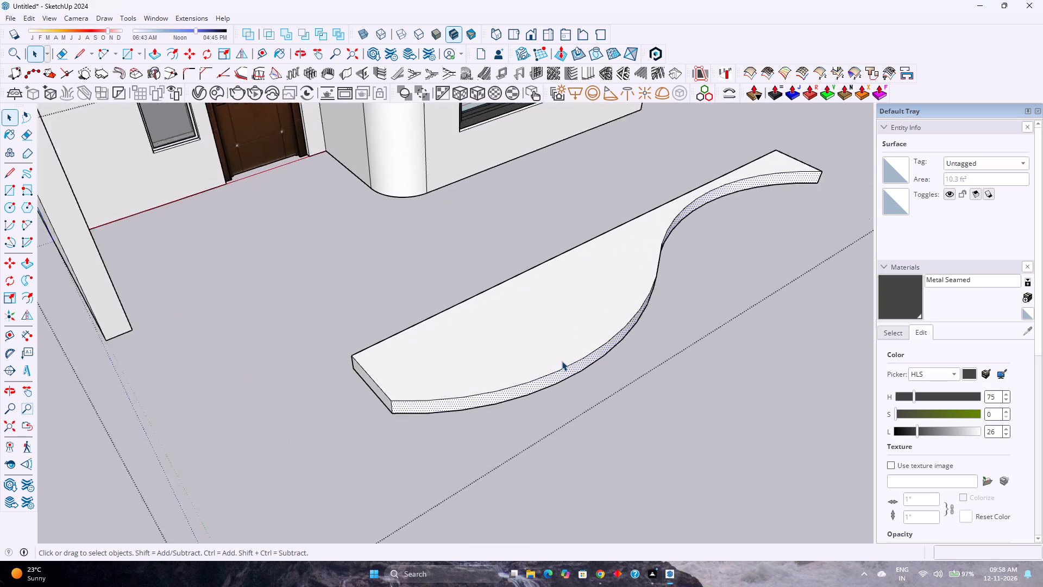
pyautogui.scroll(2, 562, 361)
# Undo the slab extrusion, its closing lines and the second curve, back to the single first arc.
pyautogui.hotkey('ctrl', 'z')
pyautogui.hotkey('ctrl', 'z')
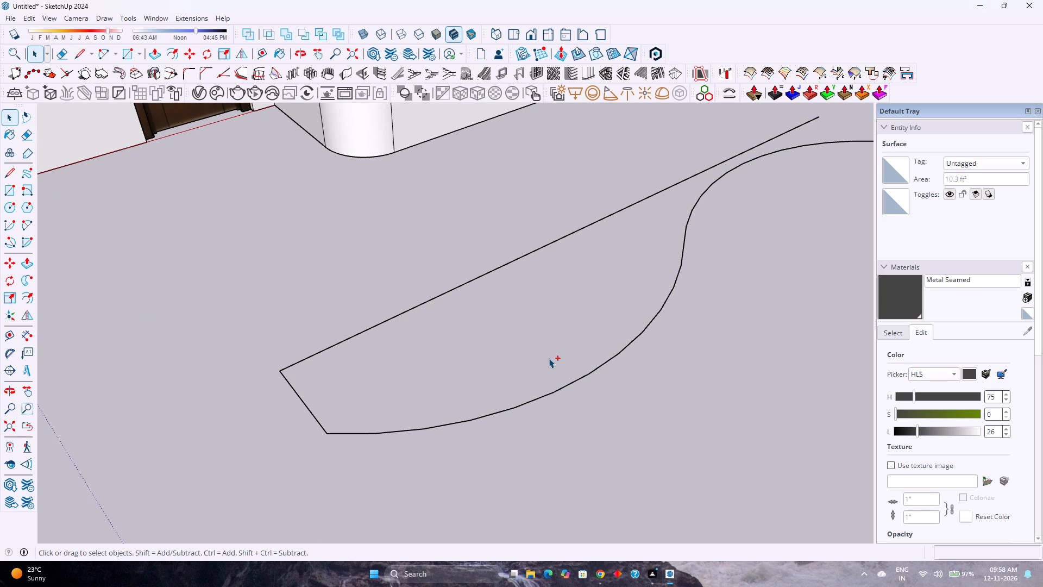
pyautogui.hotkey('ctrl', 'z')
pyautogui.hotkey('ctrl', 'z')
pyautogui.hotkey('ctrl', 'z')
pyautogui.hotkey('ctrl', 'z')
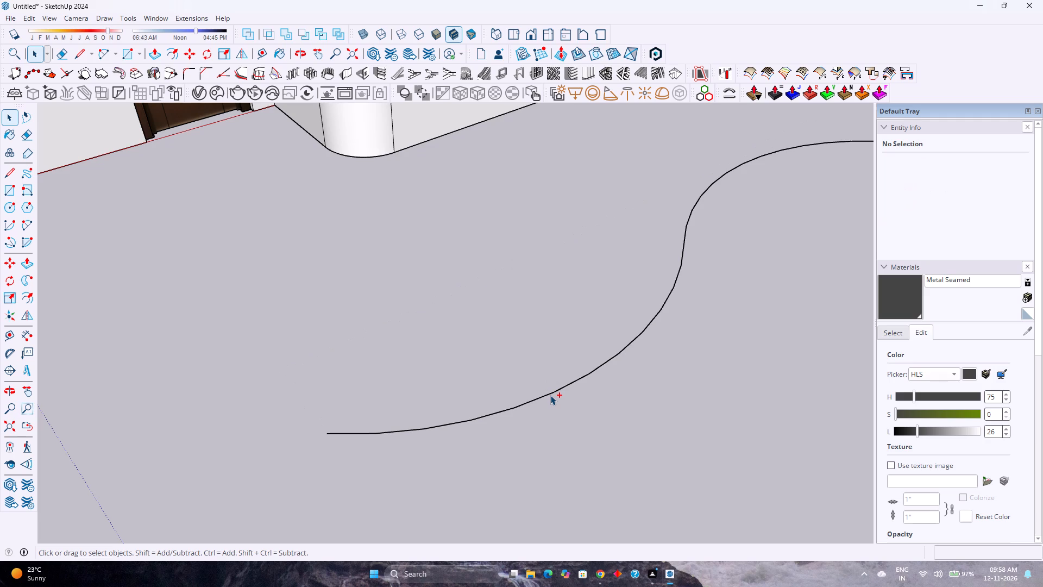
pyautogui.hotkey('ctrl', 'z')
# Set the remaining arc's segment count to 200.
pyautogui.click(550, 395)
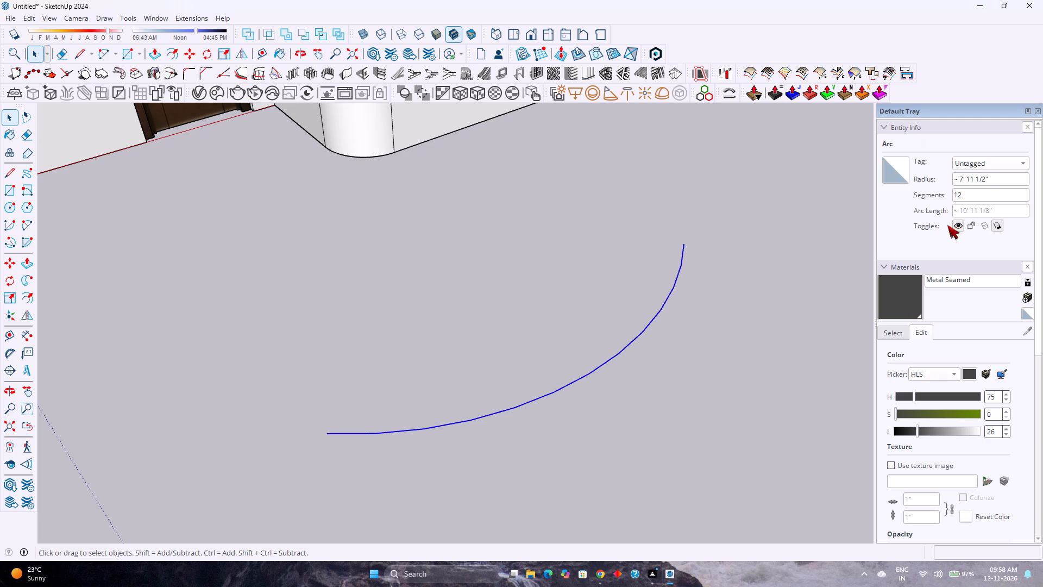
pyautogui.doubleClick(1002, 200)
pyautogui.press('2')
pyautogui.write('00')
pyautogui.press('Return')
# Close the arc into a flat face with a straight line about 10' 1" long between its endpoints.
pyautogui.press('l')
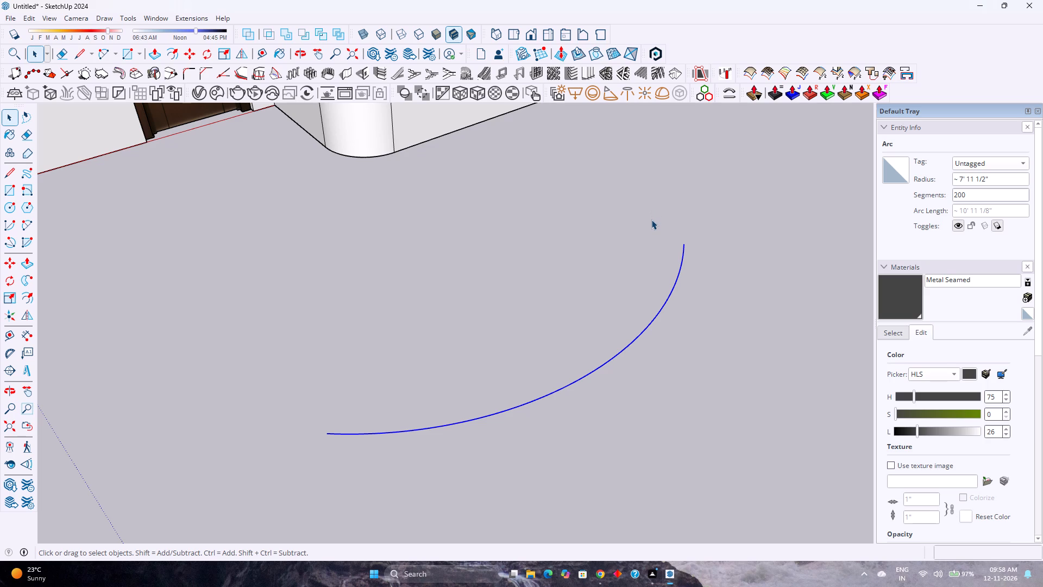
pyautogui.moveTo(113, 181); pyautogui.dragTo(2, 178)
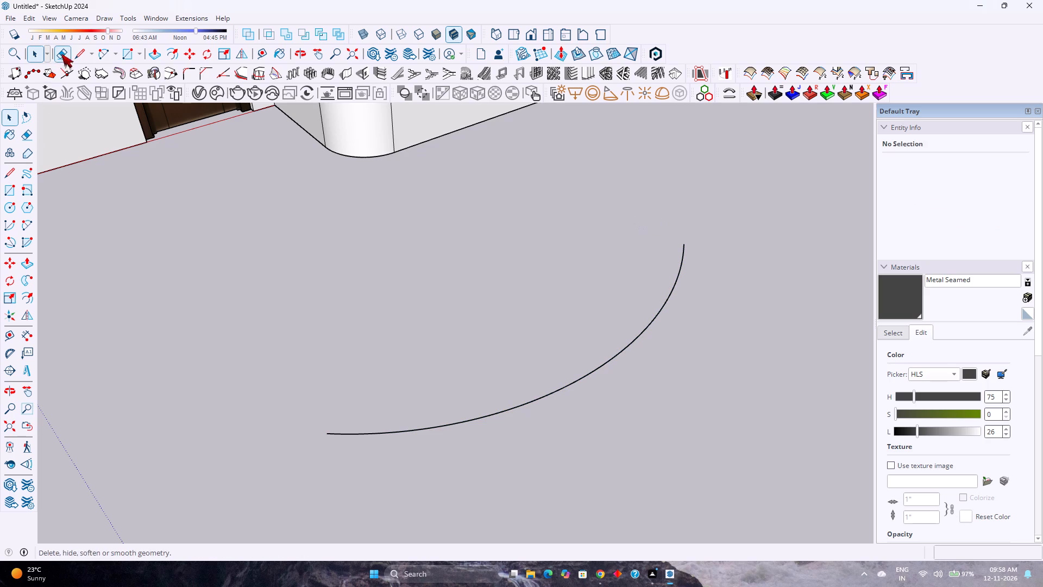
pyautogui.click(76, 51)
pyautogui.click(327, 434)
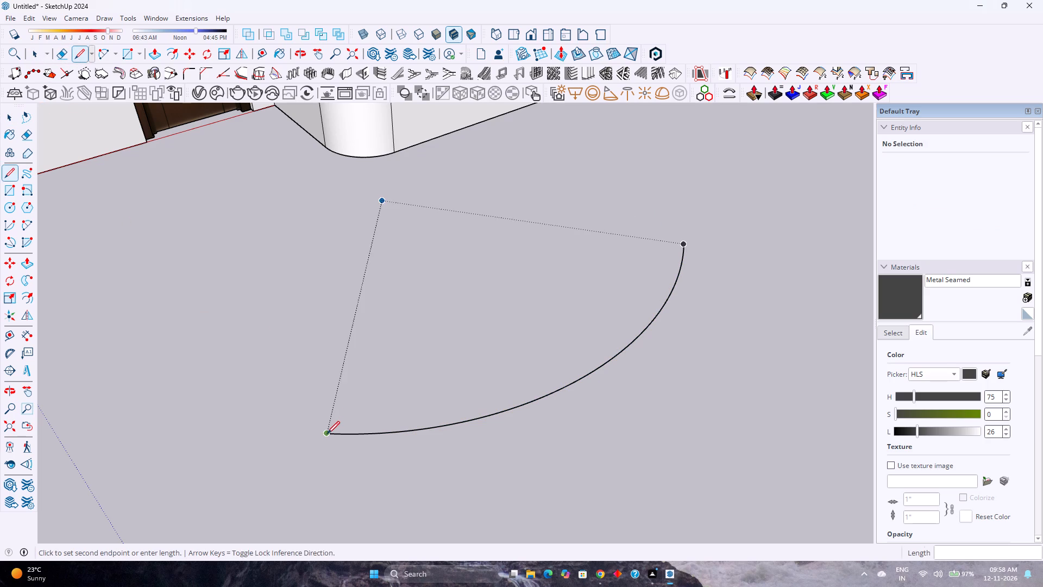
pyautogui.click(683, 244)
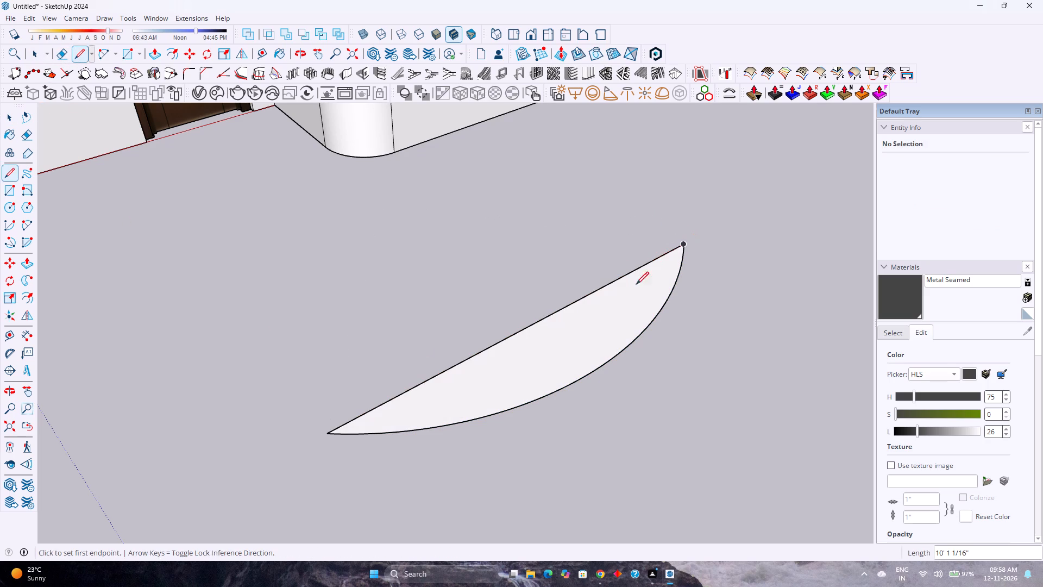
# Push/Pull the arc-shaped face up 6" to form a slab.
pyautogui.press('p')
pyautogui.click(612, 313)
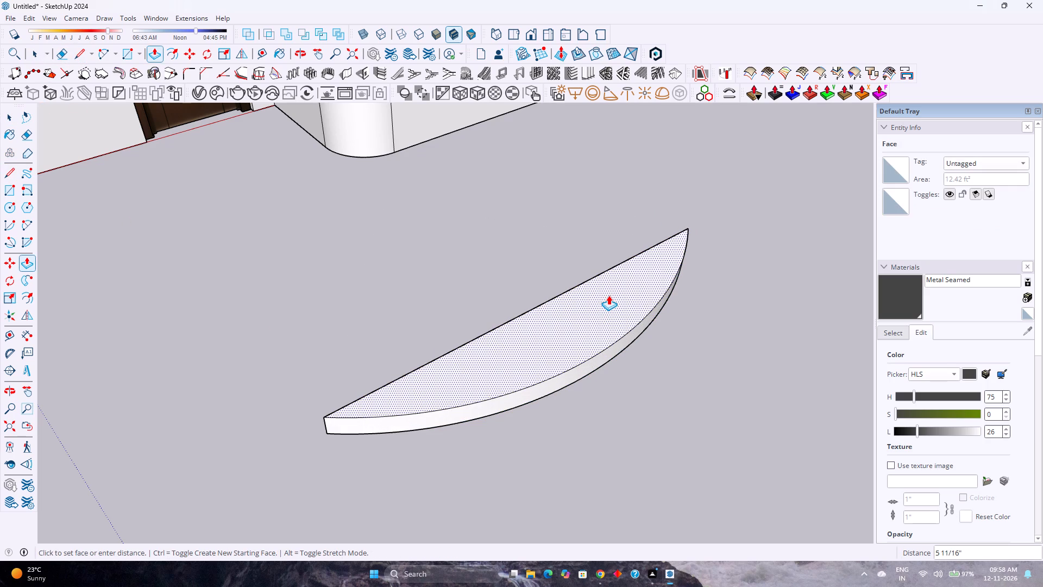
pyautogui.press('6')
pyautogui.press('Return')
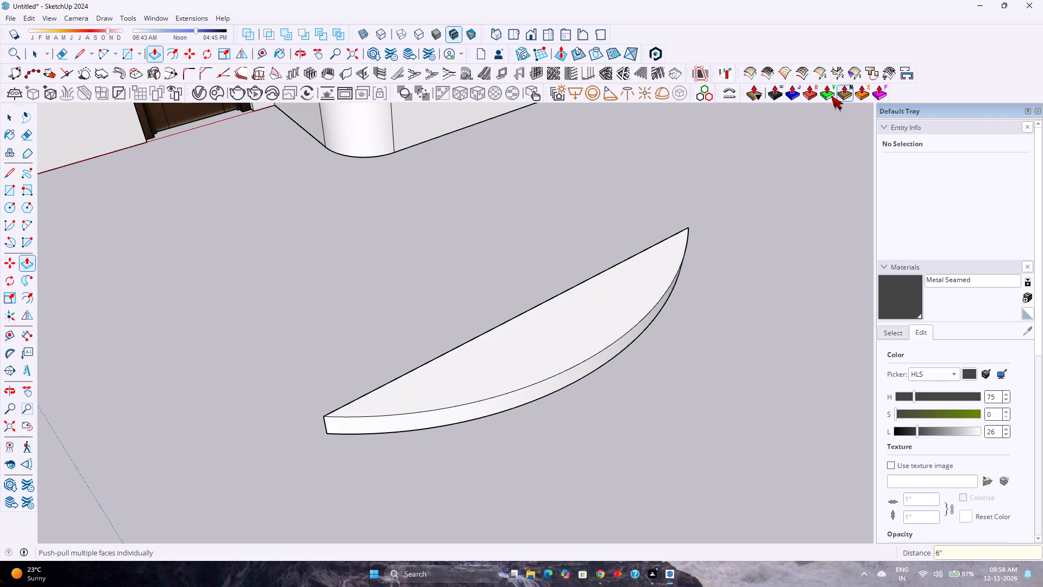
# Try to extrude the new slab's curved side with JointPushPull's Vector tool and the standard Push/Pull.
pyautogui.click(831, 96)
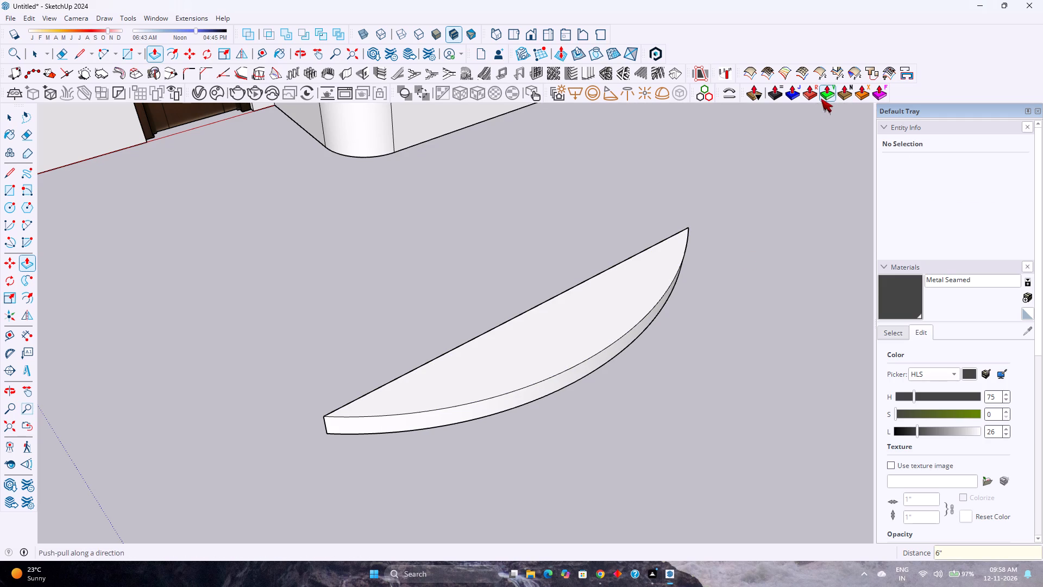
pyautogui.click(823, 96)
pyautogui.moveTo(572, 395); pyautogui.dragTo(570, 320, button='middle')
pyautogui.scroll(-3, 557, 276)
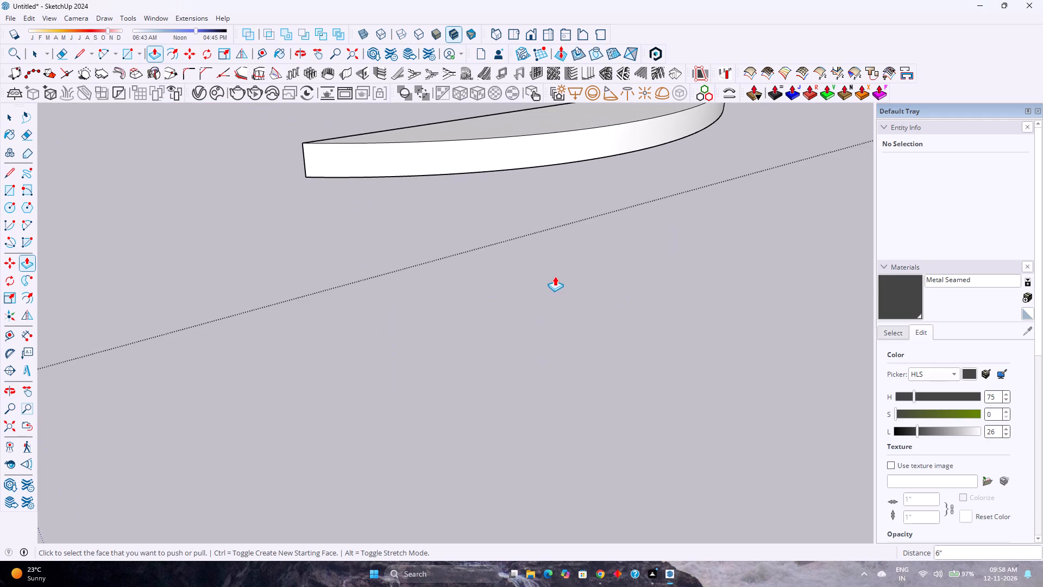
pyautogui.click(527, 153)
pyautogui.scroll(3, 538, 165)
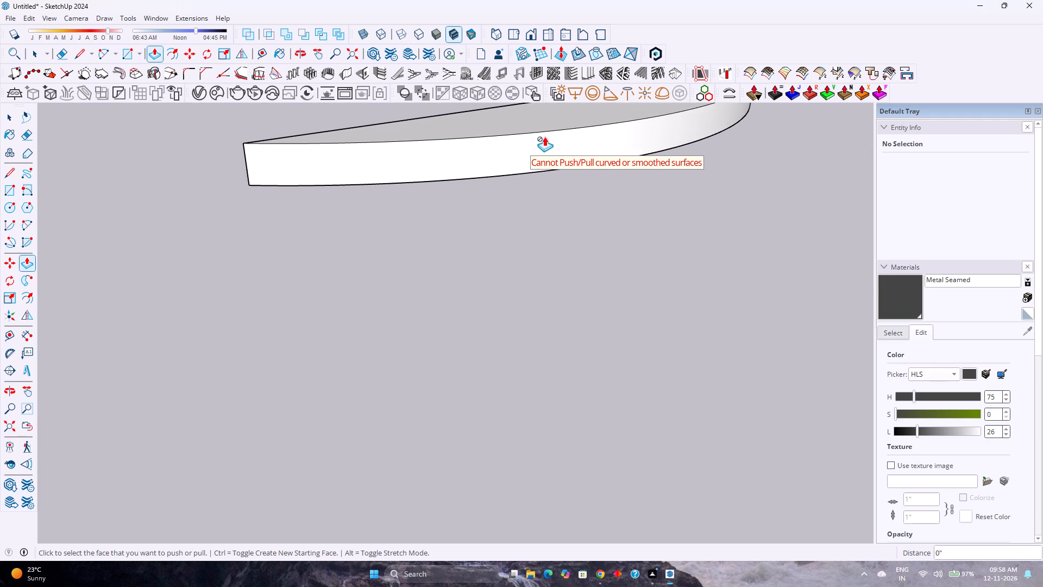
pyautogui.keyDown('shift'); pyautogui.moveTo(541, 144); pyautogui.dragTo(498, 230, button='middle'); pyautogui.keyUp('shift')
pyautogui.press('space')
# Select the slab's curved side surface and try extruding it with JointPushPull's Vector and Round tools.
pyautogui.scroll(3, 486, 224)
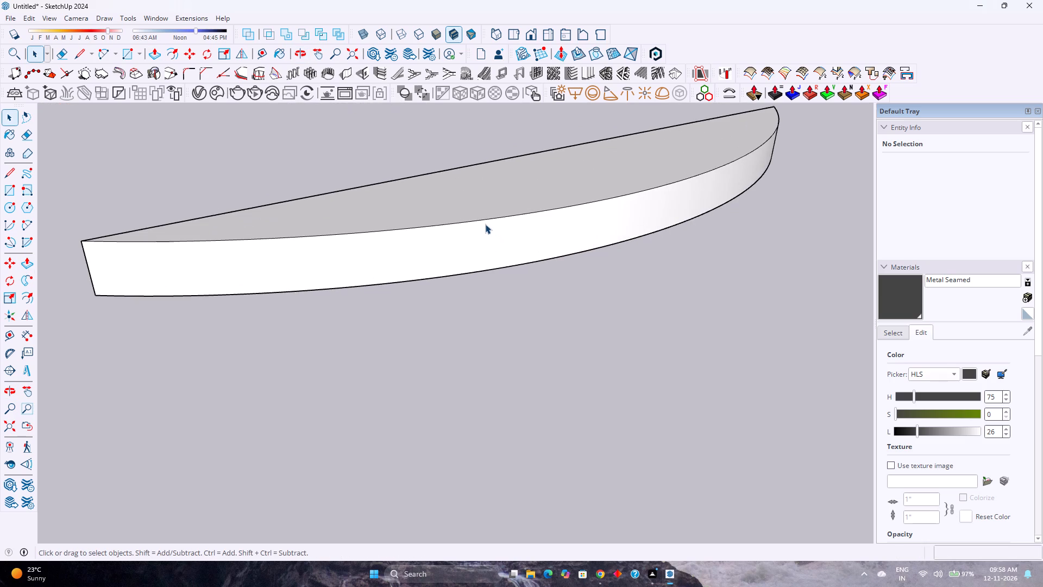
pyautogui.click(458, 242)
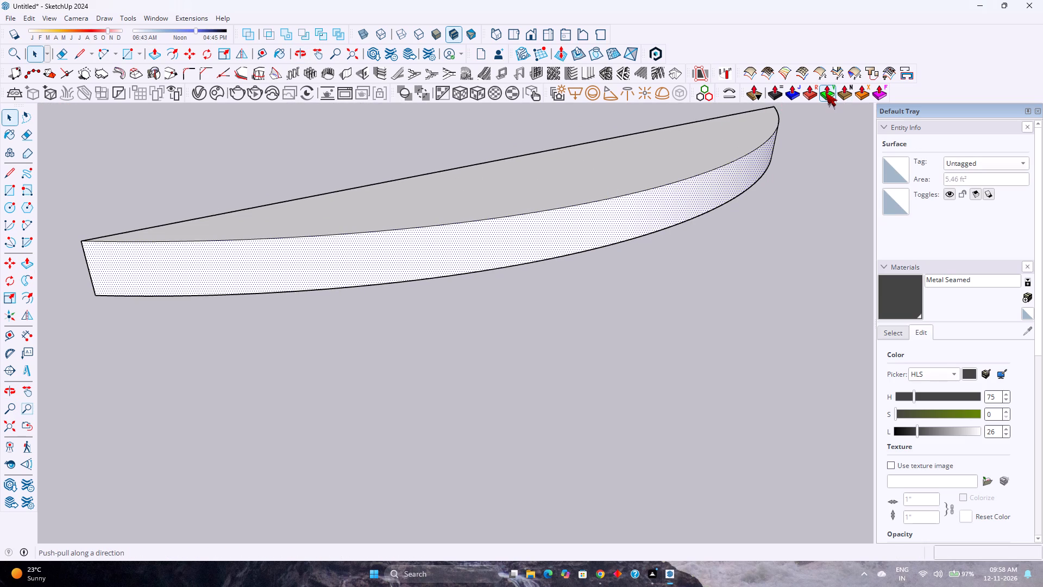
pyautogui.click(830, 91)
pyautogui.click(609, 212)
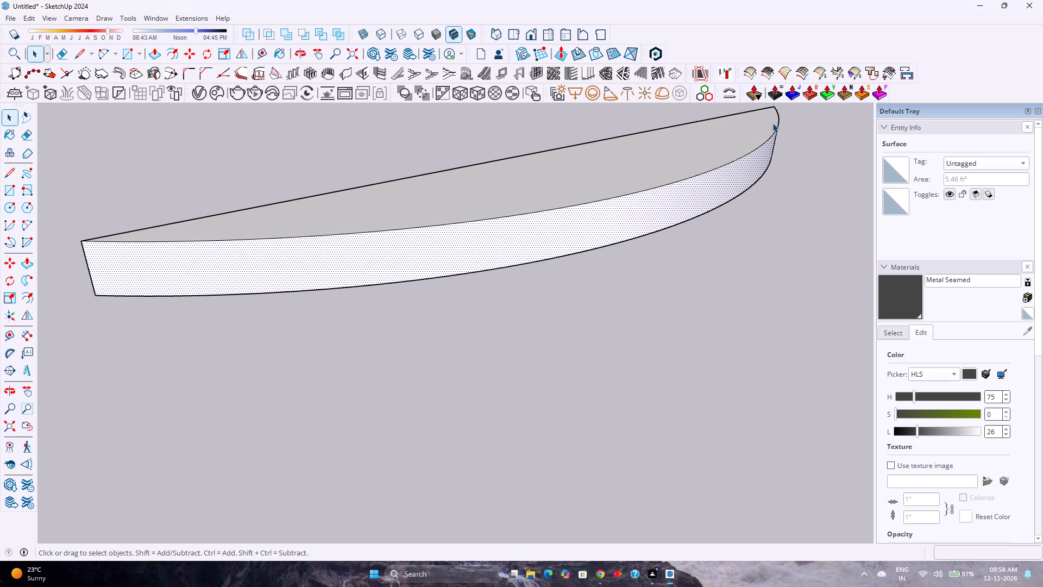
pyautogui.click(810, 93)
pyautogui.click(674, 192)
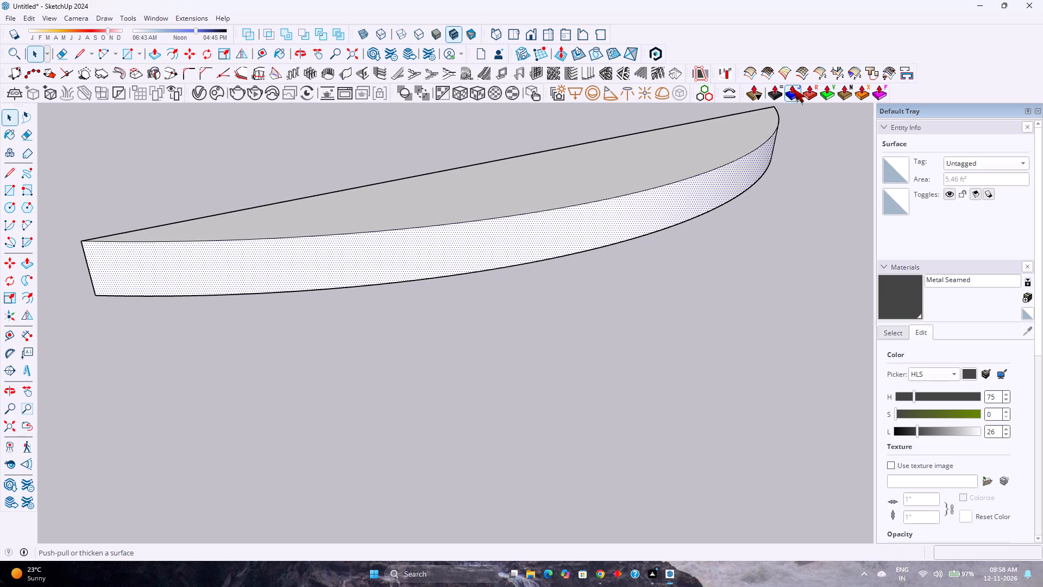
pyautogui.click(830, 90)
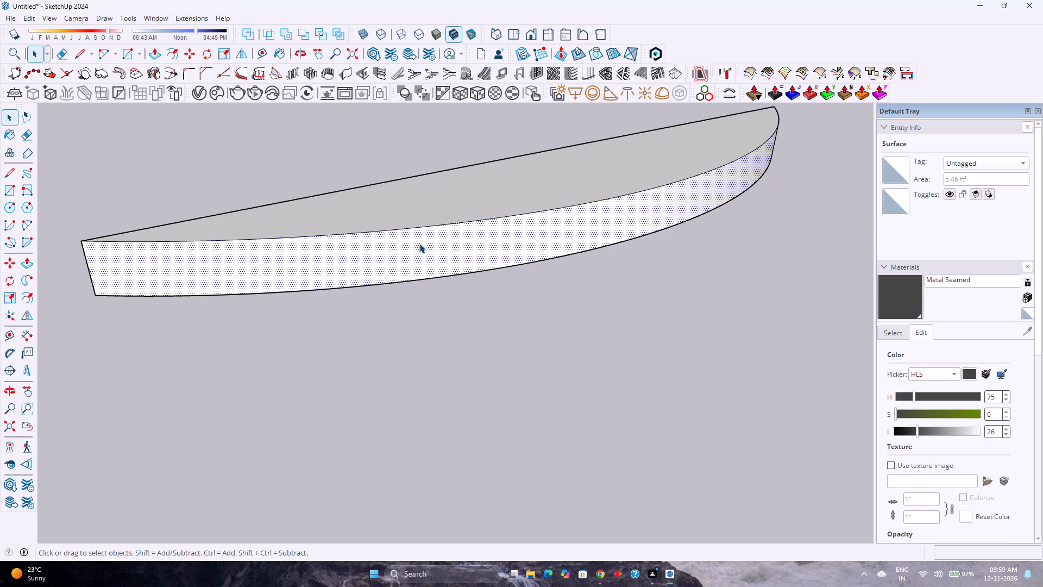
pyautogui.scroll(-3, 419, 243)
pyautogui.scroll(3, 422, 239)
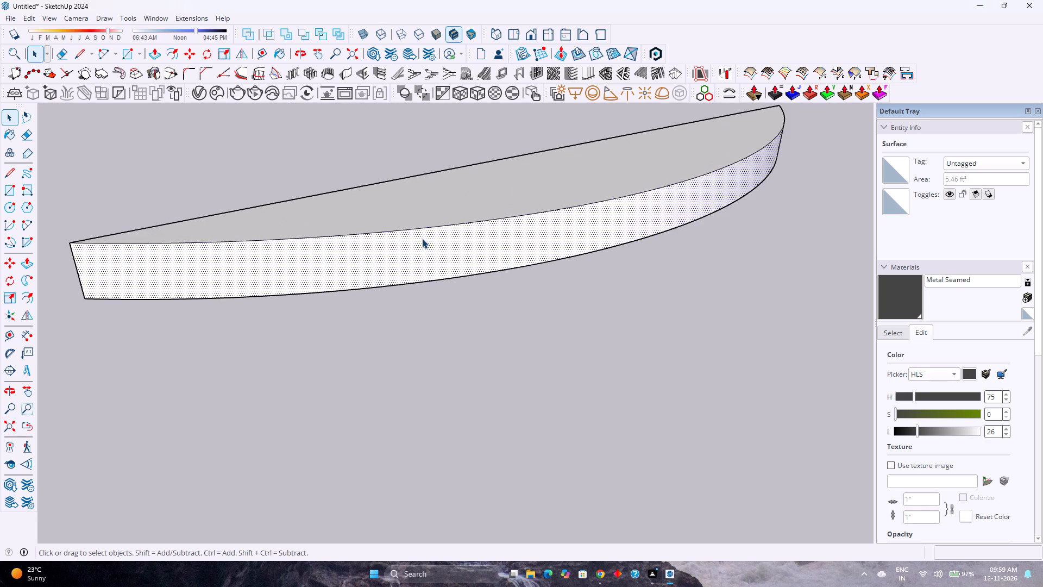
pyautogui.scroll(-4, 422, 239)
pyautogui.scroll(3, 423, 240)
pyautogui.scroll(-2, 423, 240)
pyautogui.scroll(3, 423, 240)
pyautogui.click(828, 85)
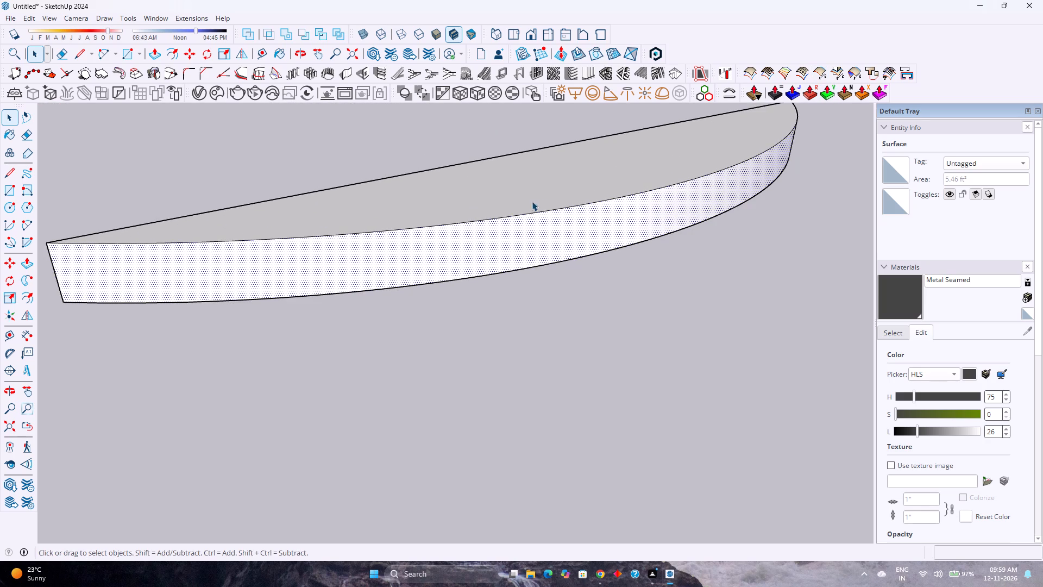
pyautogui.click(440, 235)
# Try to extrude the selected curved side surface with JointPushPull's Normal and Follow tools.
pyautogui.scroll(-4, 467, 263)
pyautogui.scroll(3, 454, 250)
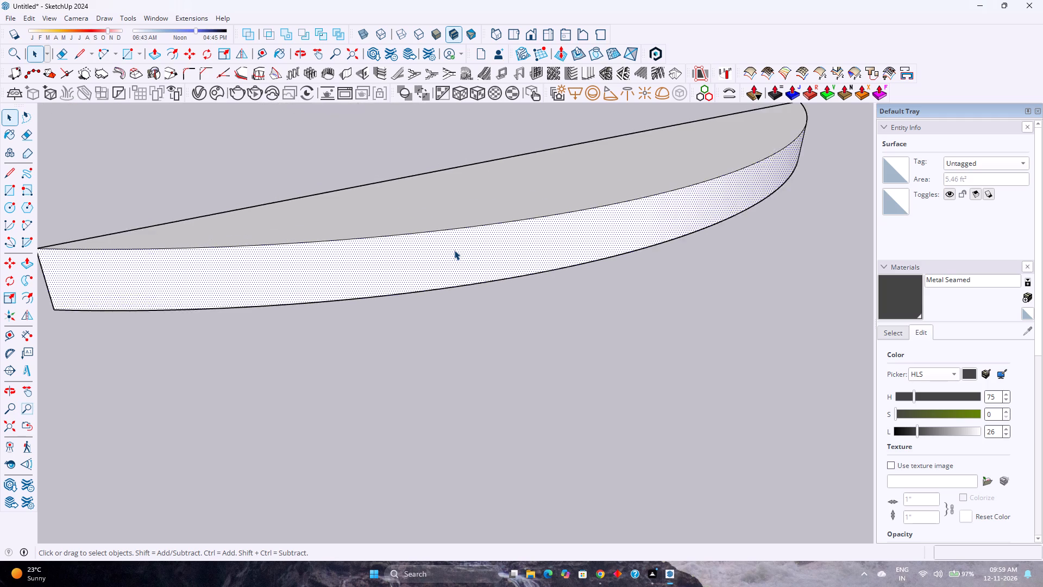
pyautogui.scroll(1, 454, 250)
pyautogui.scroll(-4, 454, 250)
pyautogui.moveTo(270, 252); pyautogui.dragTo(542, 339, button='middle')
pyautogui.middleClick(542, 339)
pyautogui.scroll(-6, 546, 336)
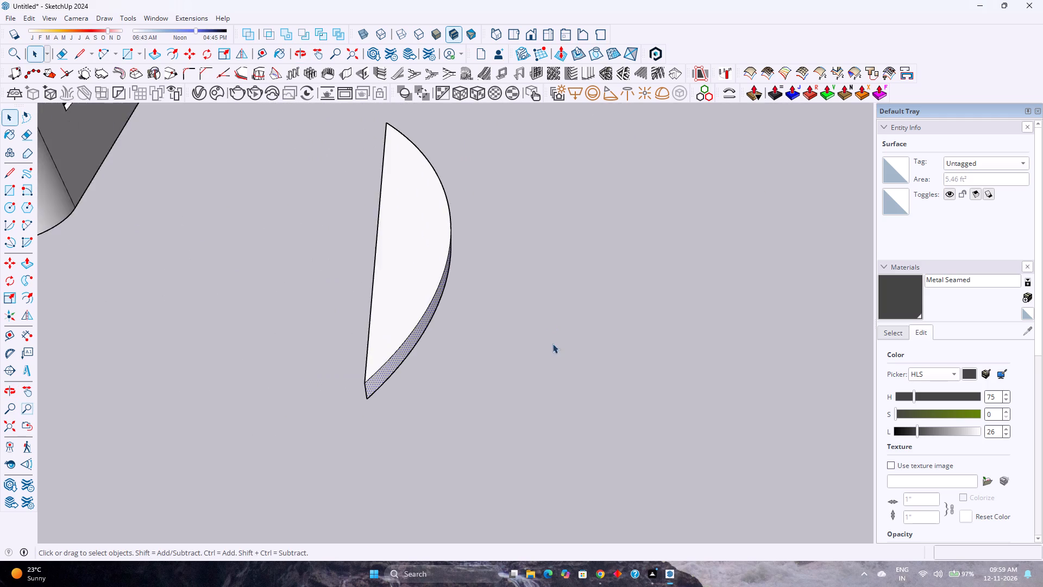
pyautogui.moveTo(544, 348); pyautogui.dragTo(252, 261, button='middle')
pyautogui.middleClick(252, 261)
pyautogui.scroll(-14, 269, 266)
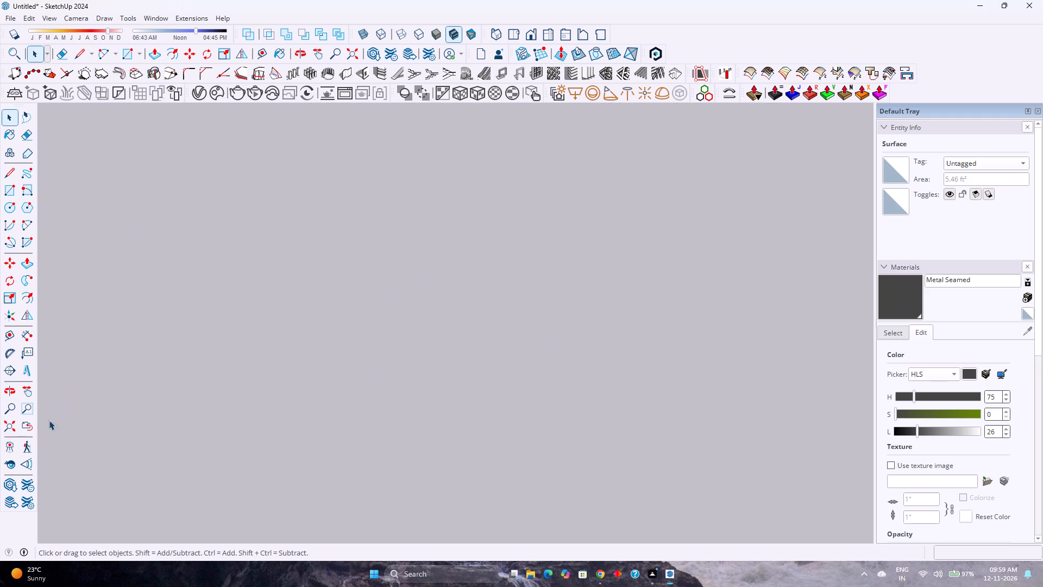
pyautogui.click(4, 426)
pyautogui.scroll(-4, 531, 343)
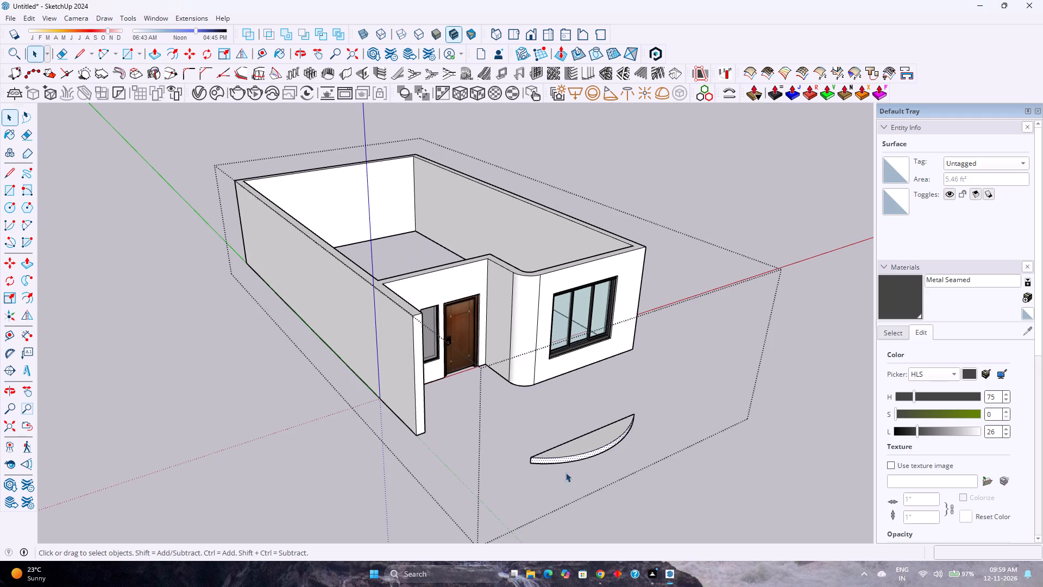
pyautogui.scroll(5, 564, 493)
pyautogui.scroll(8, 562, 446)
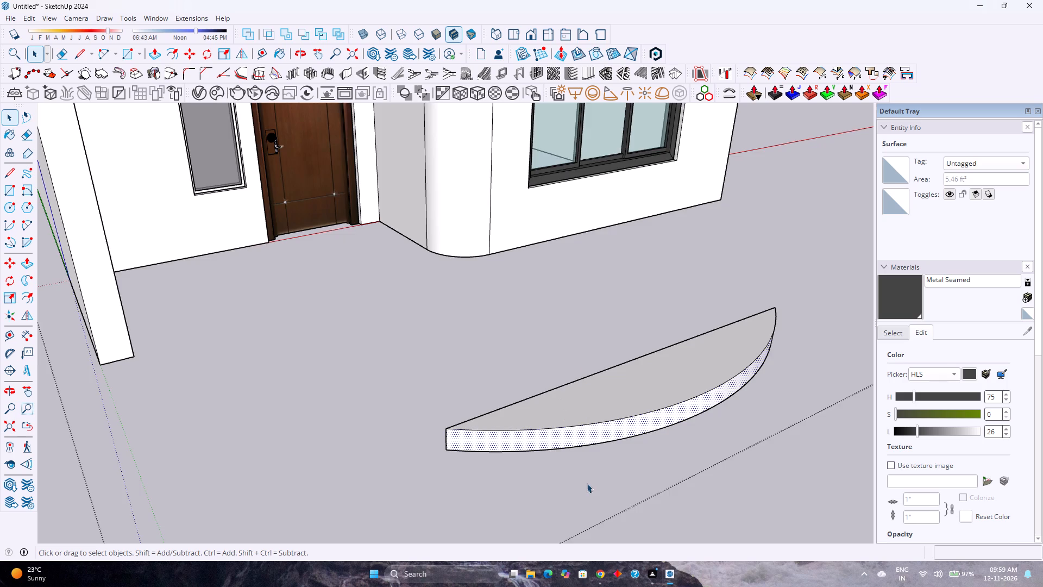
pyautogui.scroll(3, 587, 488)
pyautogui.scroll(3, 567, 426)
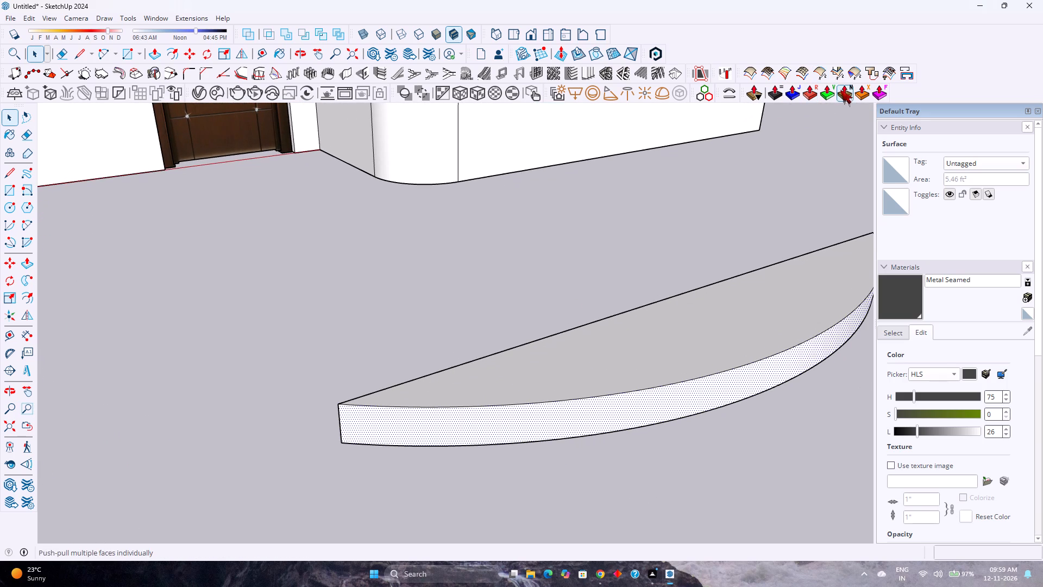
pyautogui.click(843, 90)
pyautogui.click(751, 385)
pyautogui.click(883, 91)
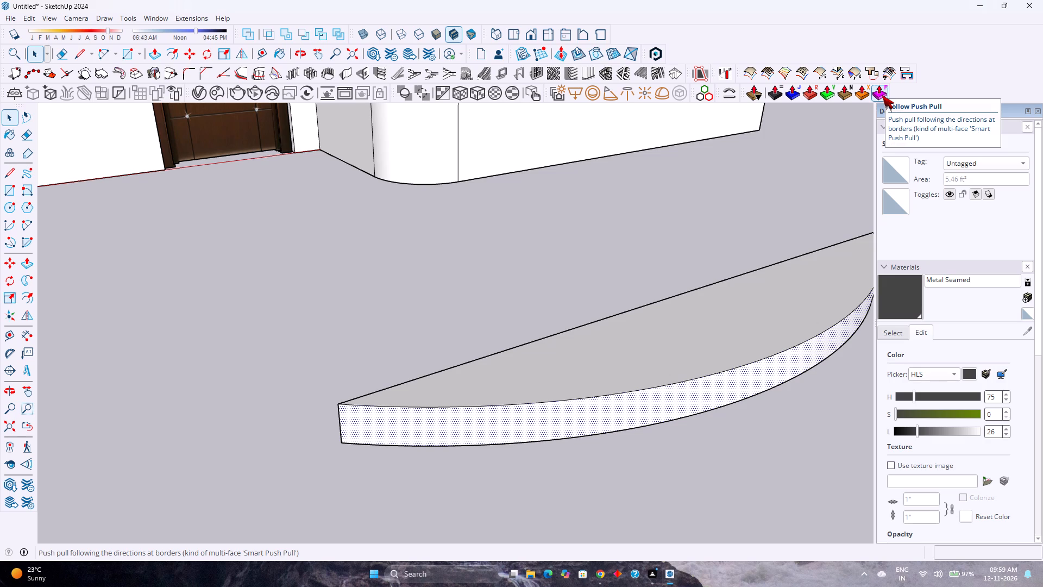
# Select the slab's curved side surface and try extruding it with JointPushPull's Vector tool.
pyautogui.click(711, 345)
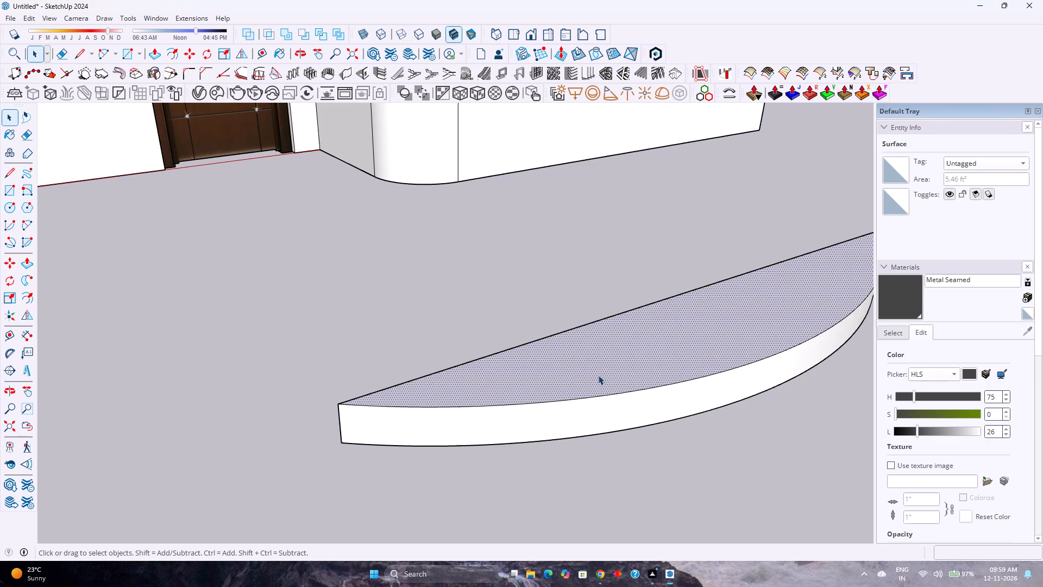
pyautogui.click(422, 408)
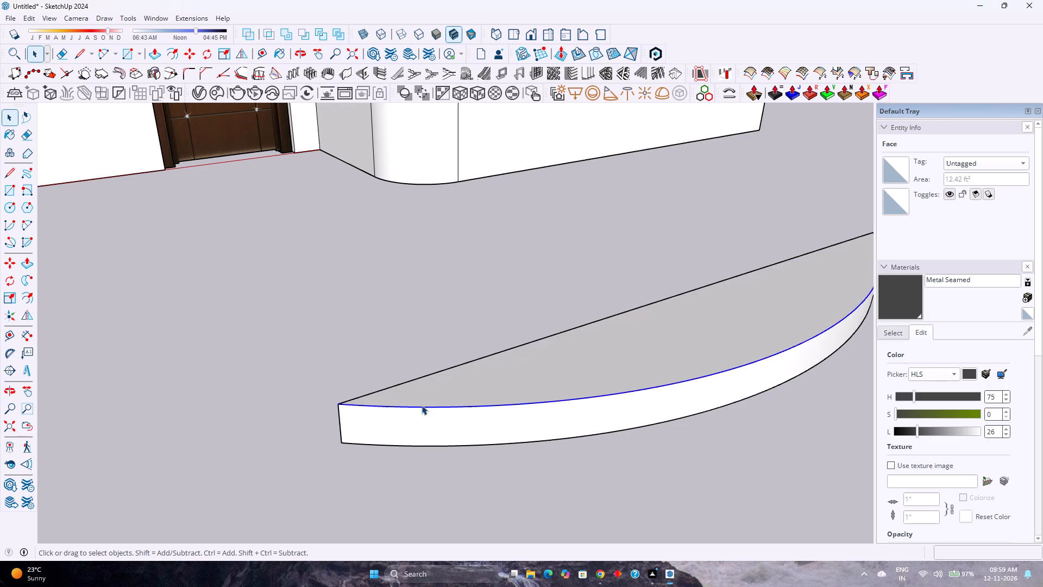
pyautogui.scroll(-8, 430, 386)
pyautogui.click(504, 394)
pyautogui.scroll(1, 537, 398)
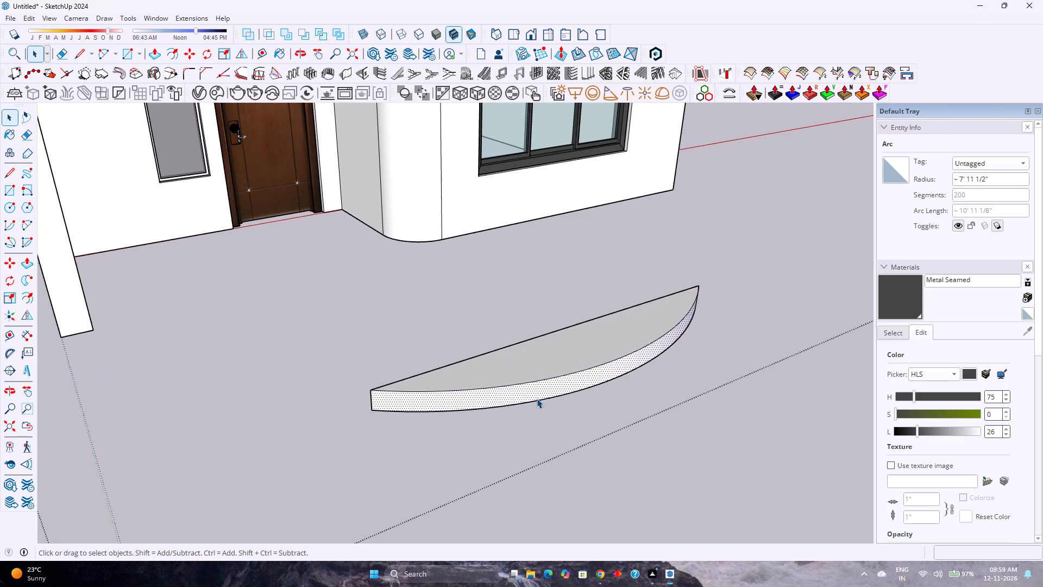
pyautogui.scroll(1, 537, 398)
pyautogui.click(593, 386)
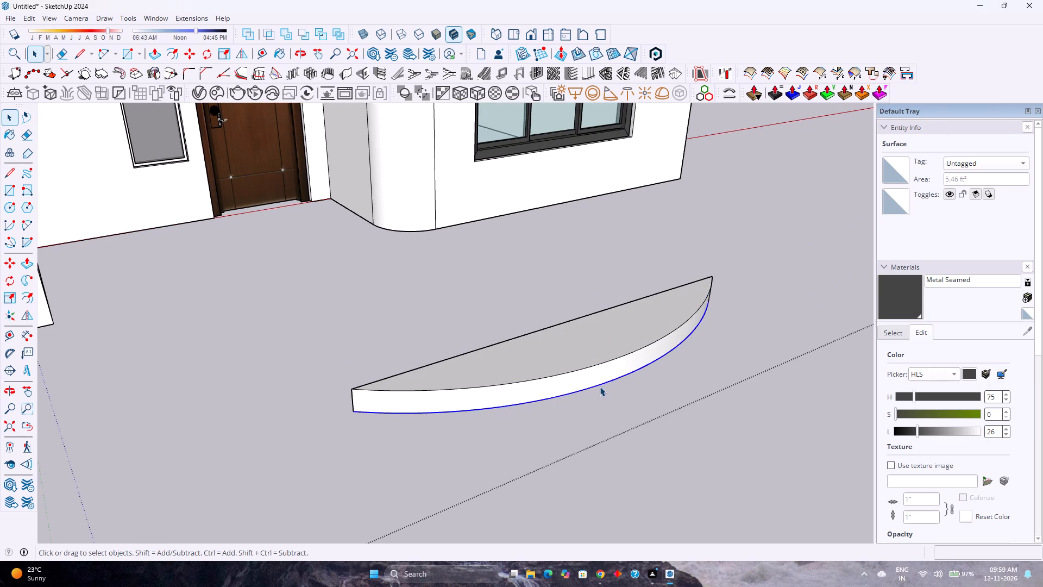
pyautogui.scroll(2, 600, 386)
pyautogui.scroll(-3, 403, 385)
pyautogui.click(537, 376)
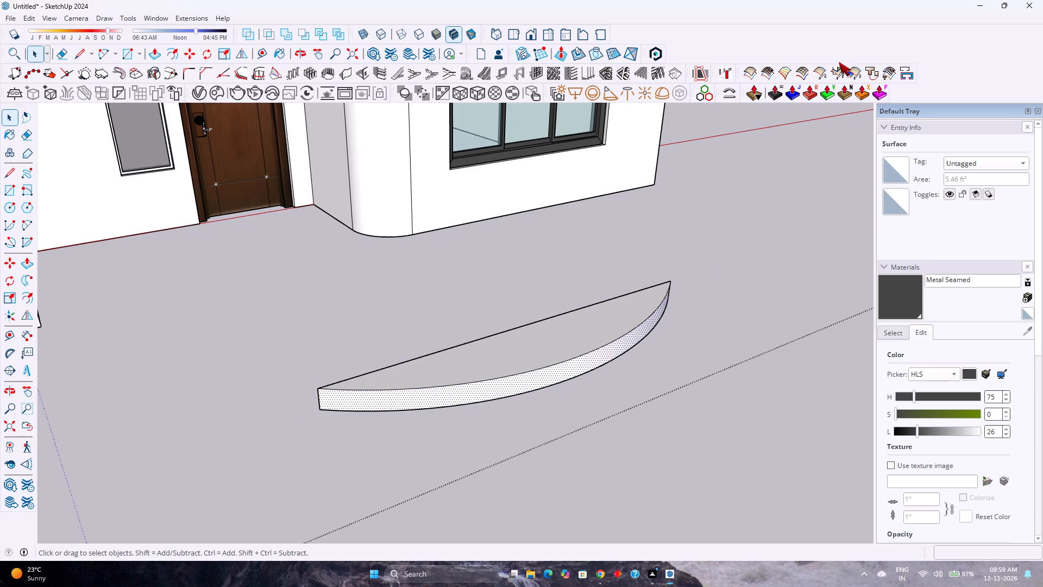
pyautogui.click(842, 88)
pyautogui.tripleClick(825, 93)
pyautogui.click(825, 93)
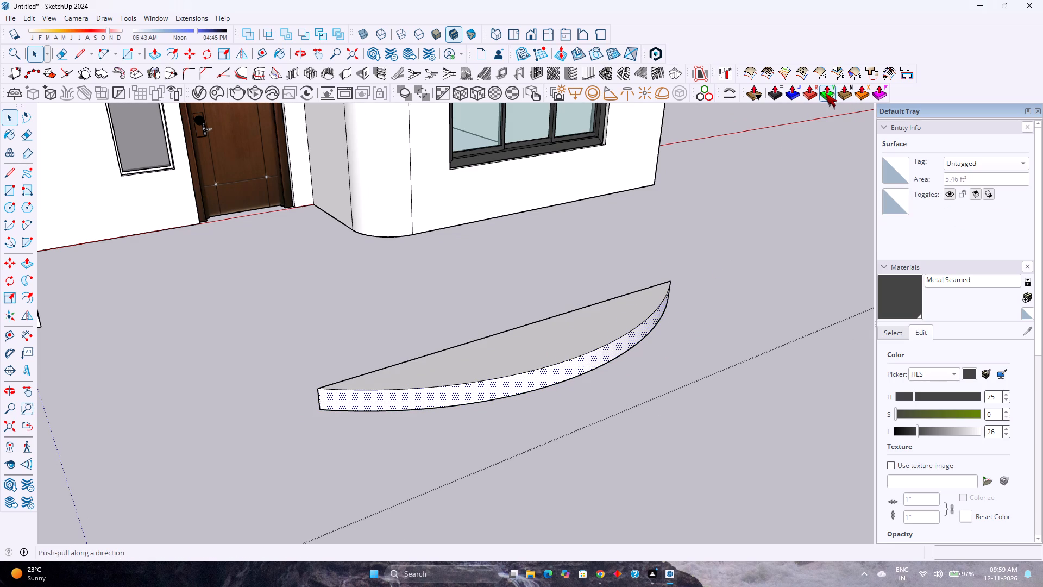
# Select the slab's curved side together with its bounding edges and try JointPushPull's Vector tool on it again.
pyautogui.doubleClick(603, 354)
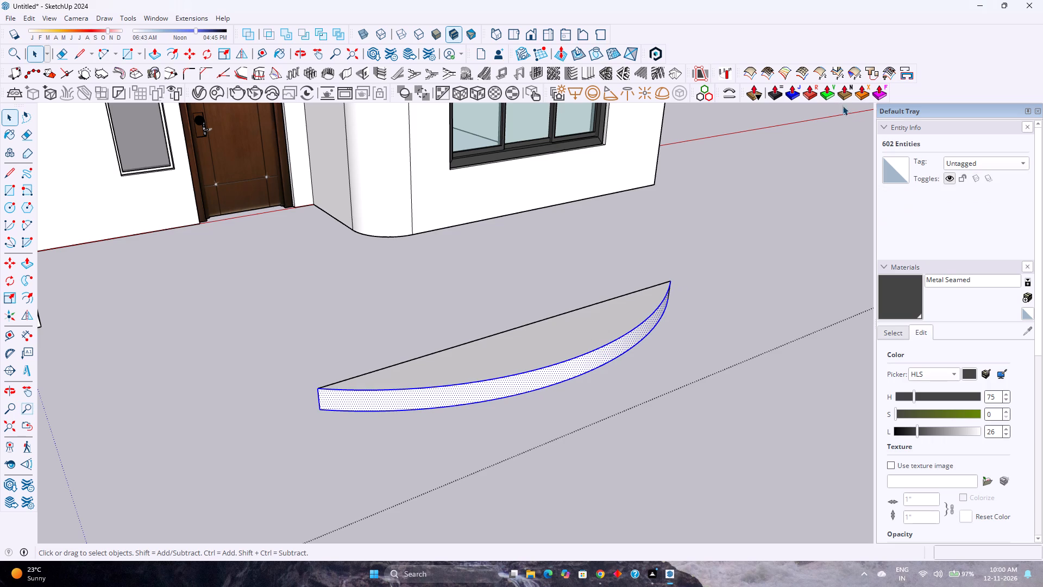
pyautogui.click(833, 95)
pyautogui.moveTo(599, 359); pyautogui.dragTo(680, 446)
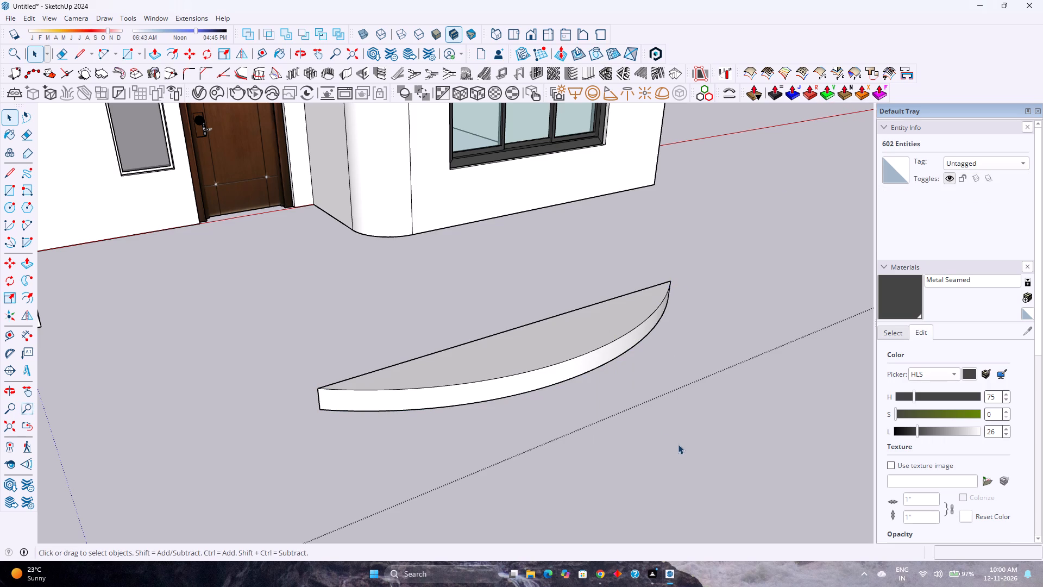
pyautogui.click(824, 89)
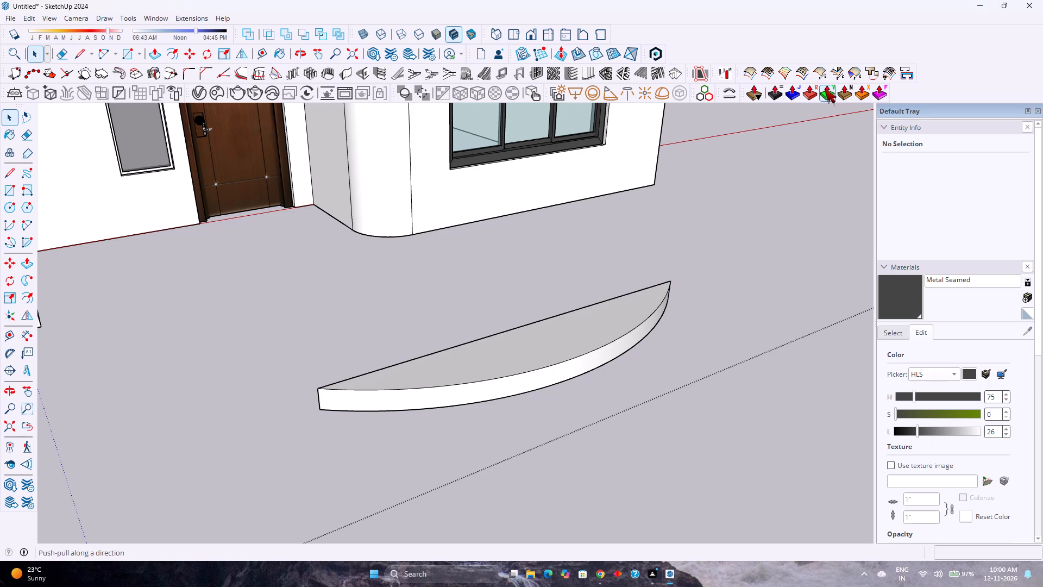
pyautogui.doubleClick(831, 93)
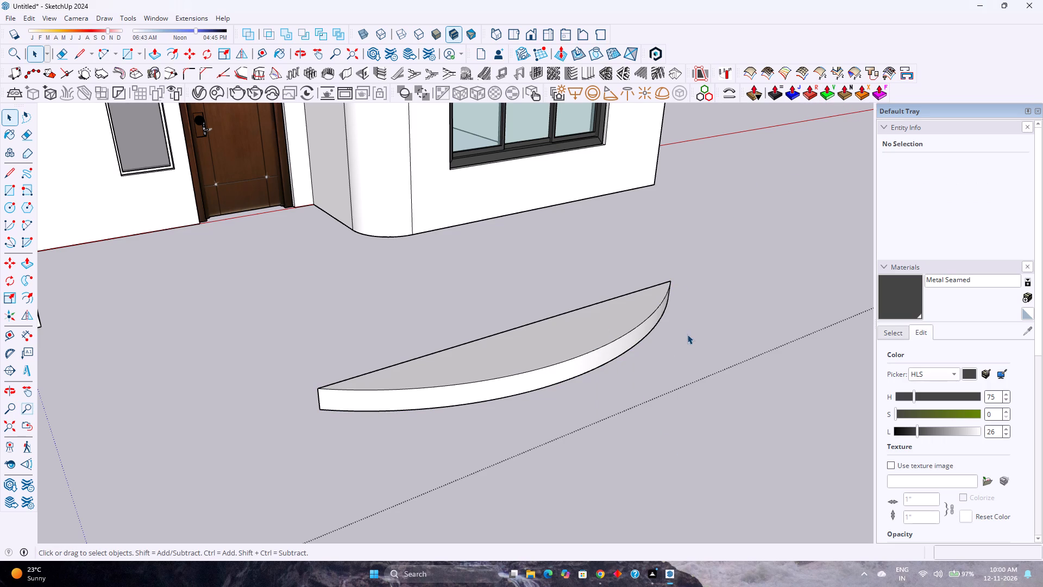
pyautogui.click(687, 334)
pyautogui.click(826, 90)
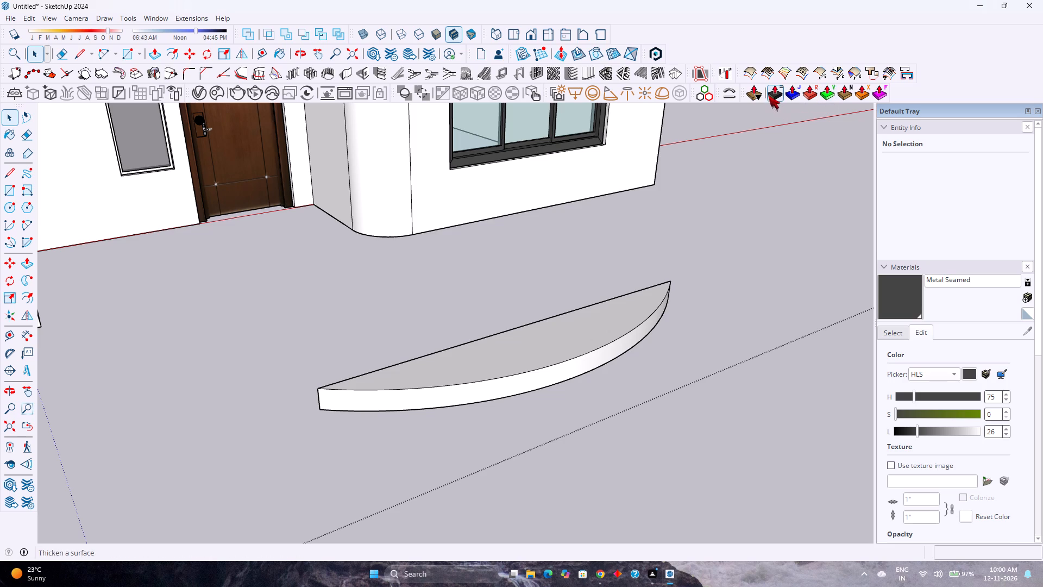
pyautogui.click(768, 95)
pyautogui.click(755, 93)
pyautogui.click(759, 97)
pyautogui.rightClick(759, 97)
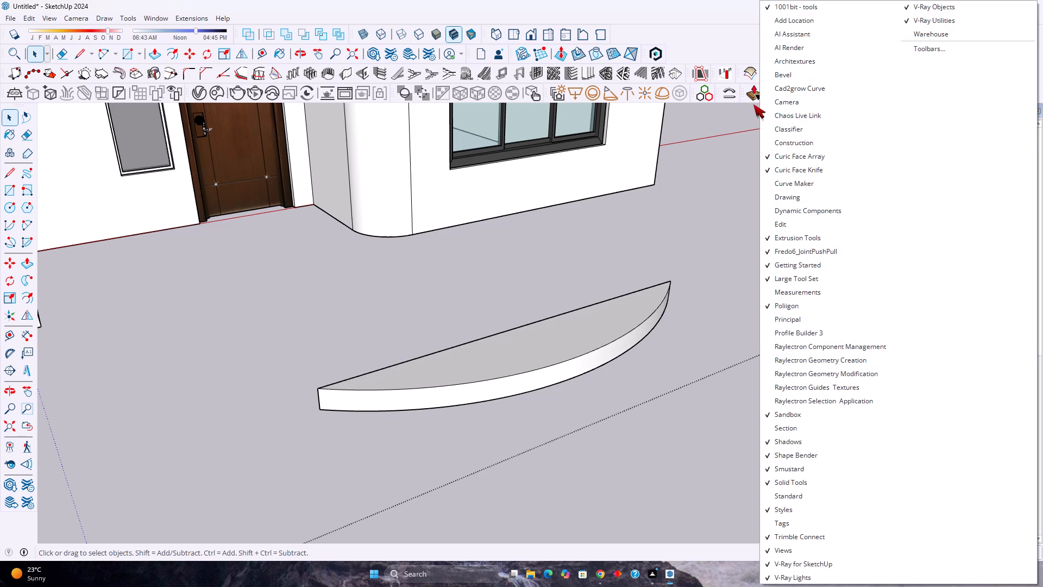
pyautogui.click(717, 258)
# Delete the entire freestanding curved slab in front of the room.
pyautogui.scroll(-5, 585, 336)
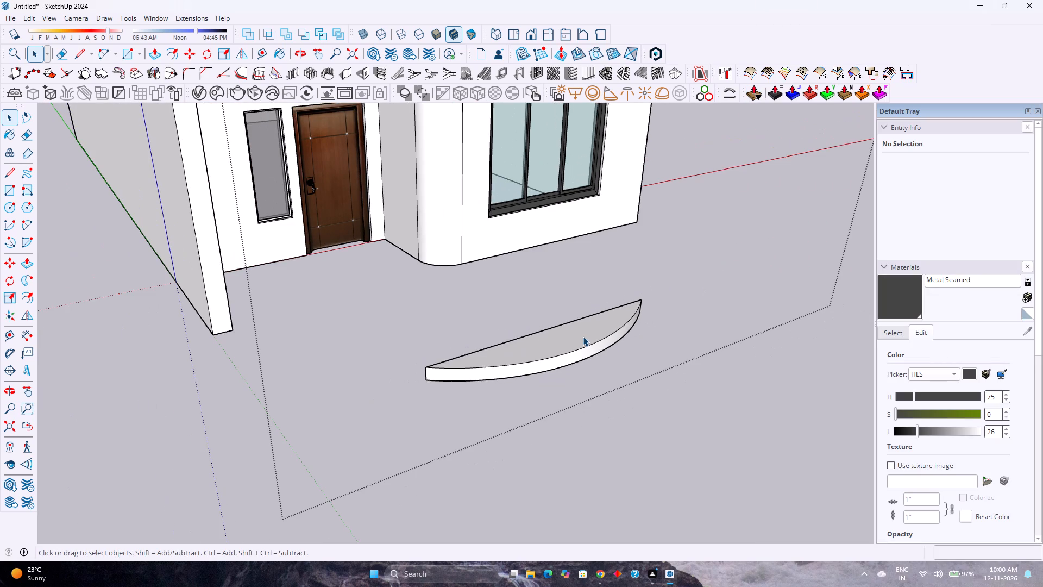
pyautogui.tripleClick(583, 336)
pyautogui.press('Delete')
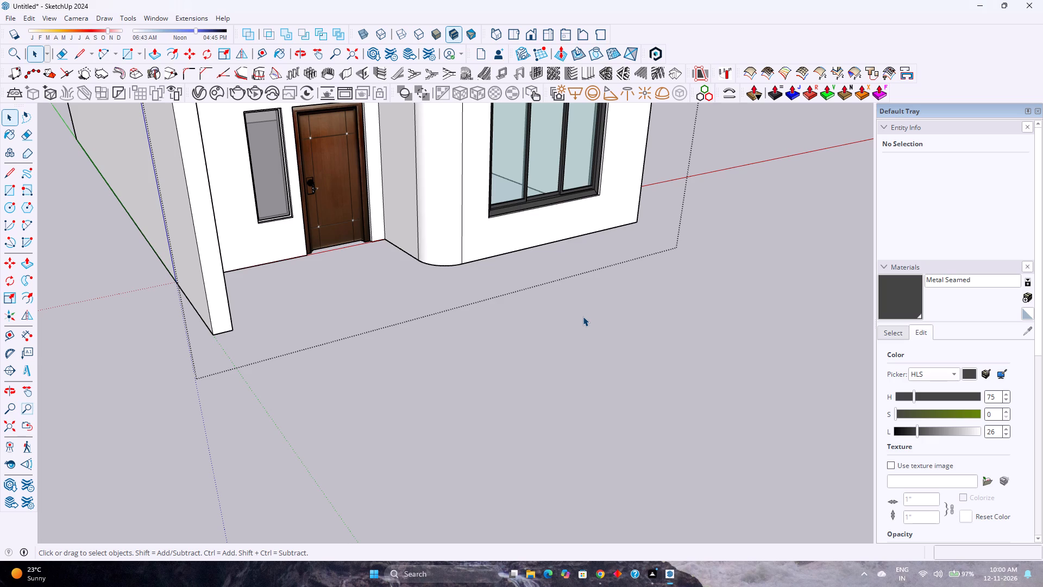
# Draw a 21' 11" line along the back wall's inner top edge, corner to corner, to close a face over the room.
pyautogui.scroll(-2, 611, 236)
pyautogui.scroll(5, 612, 239)
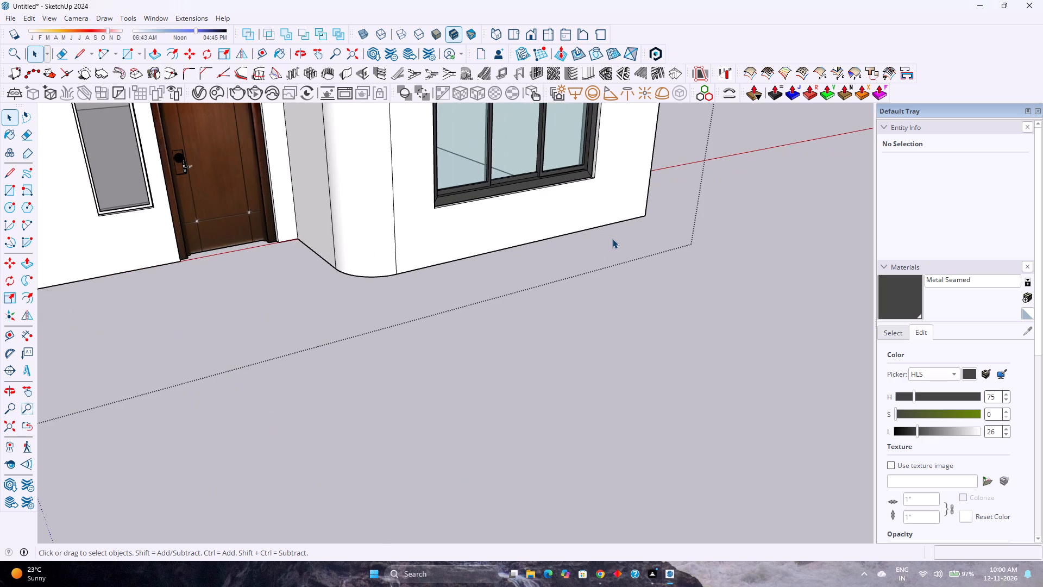
pyautogui.scroll(-13, 612, 235)
pyautogui.keyDown('shift'); pyautogui.moveTo(656, 236); pyautogui.dragTo(609, 351, button='middle'); pyautogui.keyUp('shift')
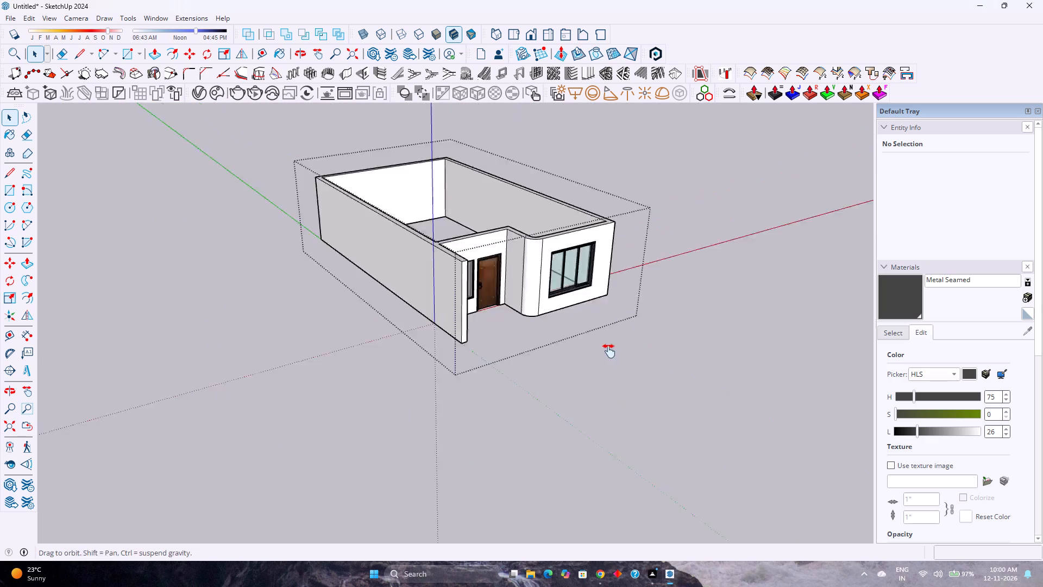
pyautogui.keyDown('shift'); pyautogui.moveTo(609, 351); pyautogui.dragTo(592, 375, button='middle'); pyautogui.keyUp('shift')
pyautogui.scroll(3, 625, 272)
pyautogui.moveTo(607, 290); pyautogui.dragTo(473, 365, button='middle')
pyautogui.middleClick(473, 365)
pyautogui.scroll(4, 480, 343)
pyautogui.click(510, 333)
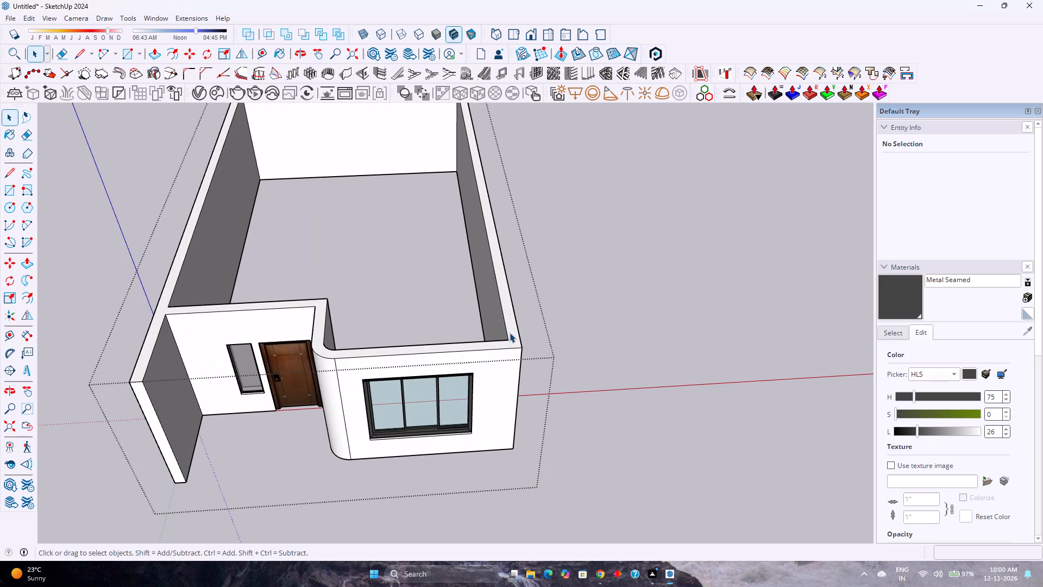
pyautogui.scroll(4, 509, 333)
pyautogui.keyDown('shift'); pyautogui.moveTo(509, 336); pyautogui.dragTo(614, 441, button='middle'); pyautogui.keyUp('shift')
pyautogui.keyDown('shift'); pyautogui.middleClick(614, 441); pyautogui.keyUp('shift')
pyautogui.scroll(-4, 596, 399)
pyautogui.scroll(1, 596, 399)
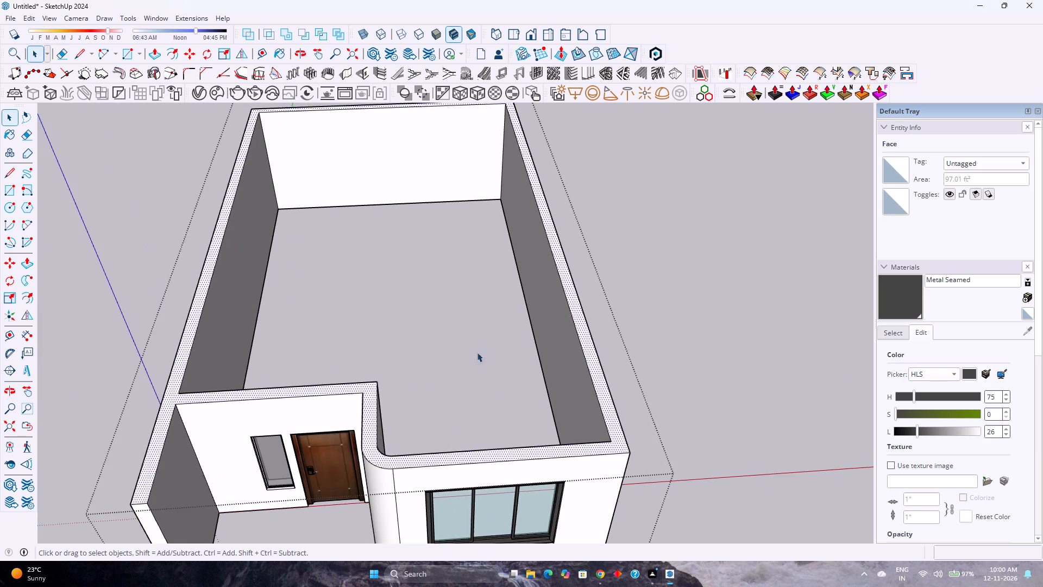
pyautogui.keyDown('shift'); pyautogui.moveTo(486, 259); pyautogui.dragTo(507, 378, button='middle'); pyautogui.keyUp('shift')
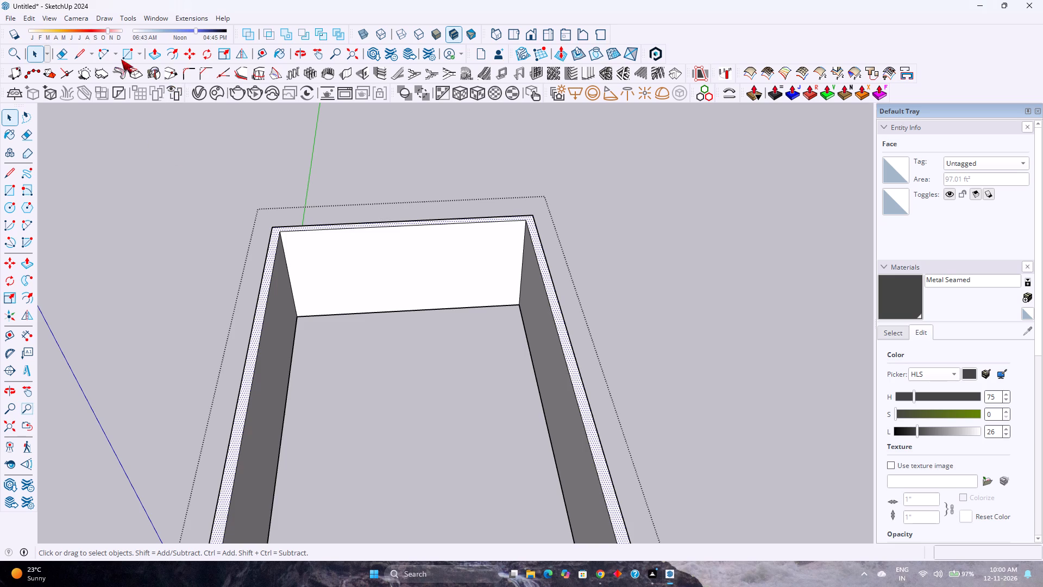
pyautogui.click(83, 56)
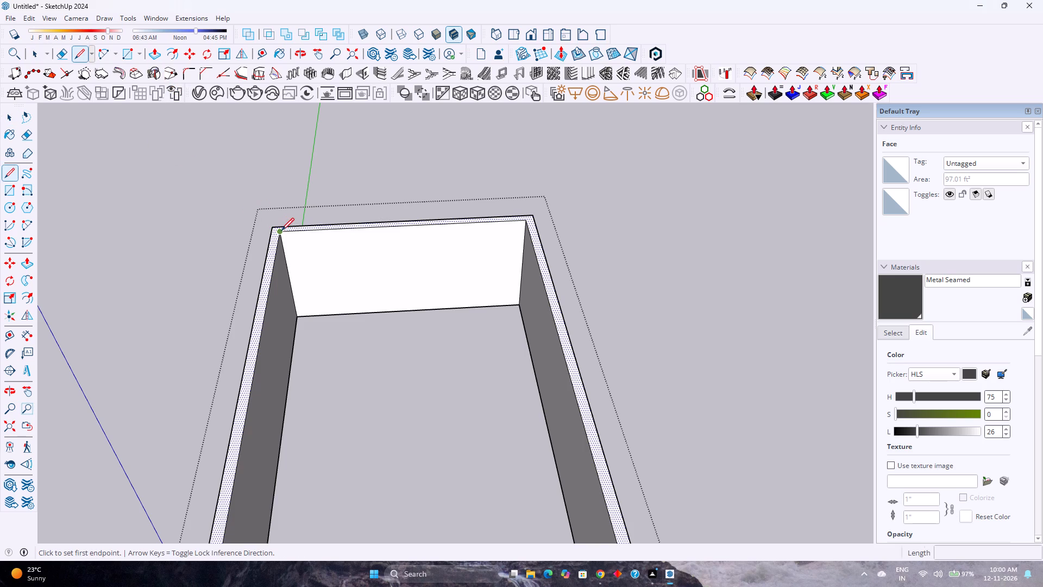
pyautogui.click(282, 232)
pyautogui.click(525, 223)
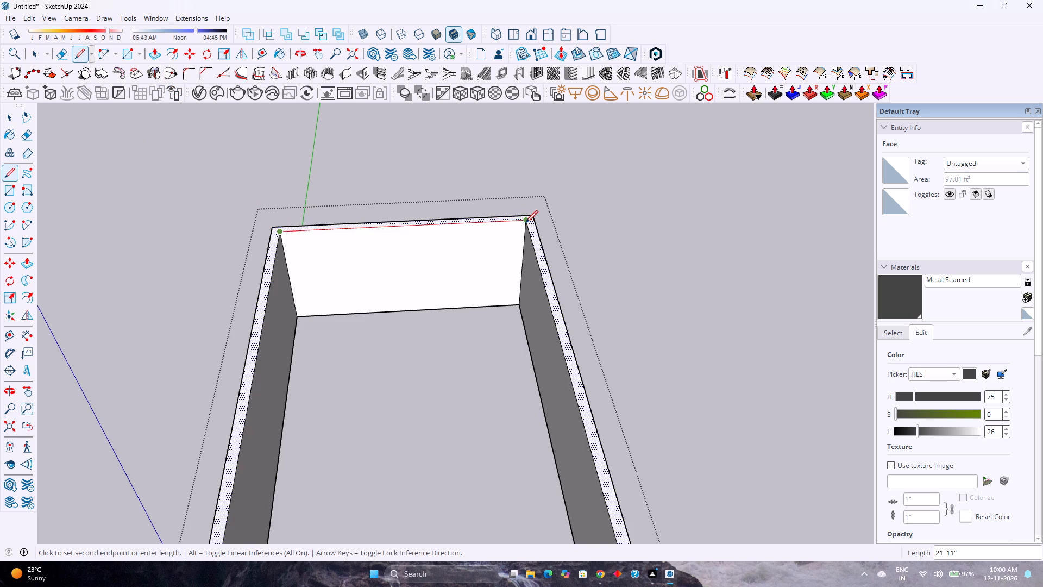
pyautogui.press('space')
# Make a group from the new face over the room together with its boundary edges.
pyautogui.click(380, 249)
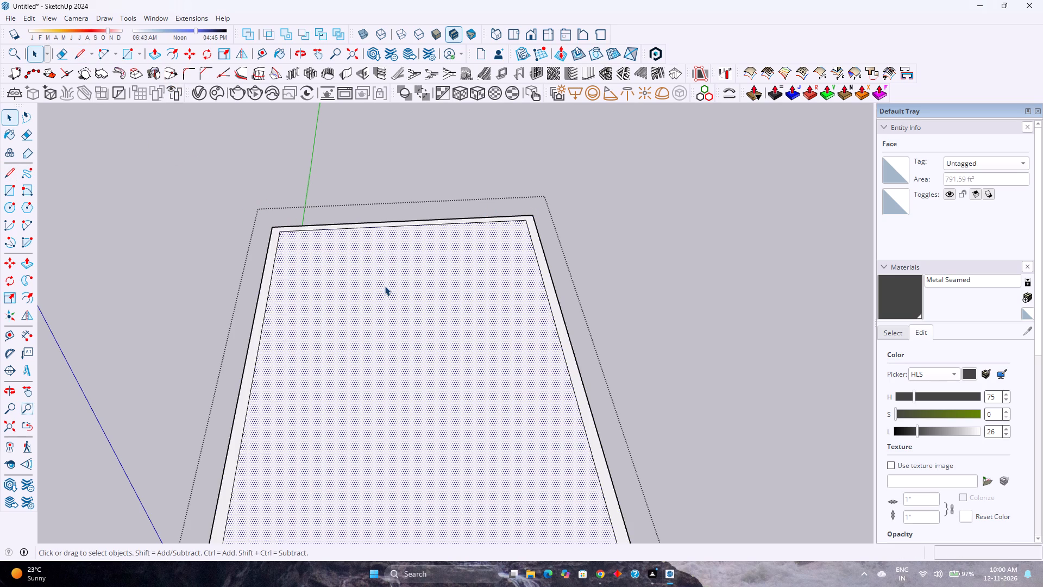
pyautogui.scroll(-4, 385, 286)
pyautogui.doubleClick(384, 283)
pyautogui.rightClick(384, 283)
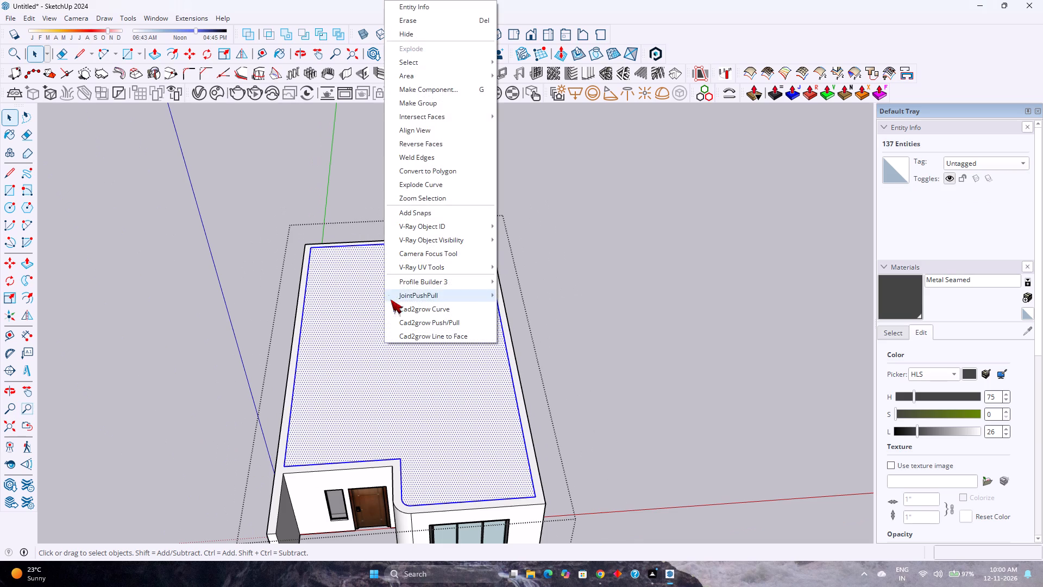
pyautogui.click(467, 103)
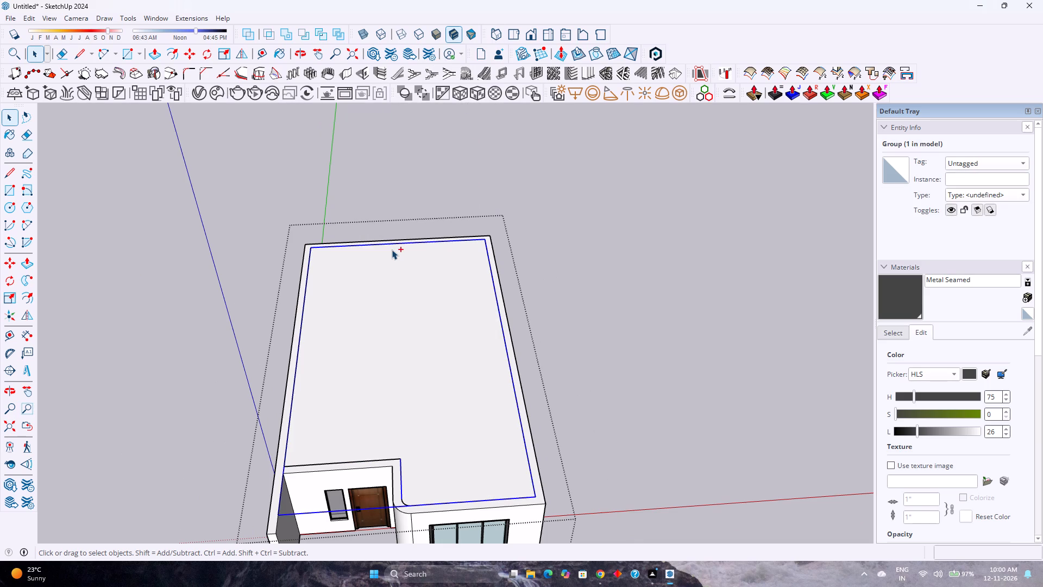
# Cut the roof face group out of the wall group and paste it back over the walls as a separate top-level group.
pyautogui.hotkey('ctrl', 'x')
pyautogui.click(654, 397)
pyautogui.click(523, 433)
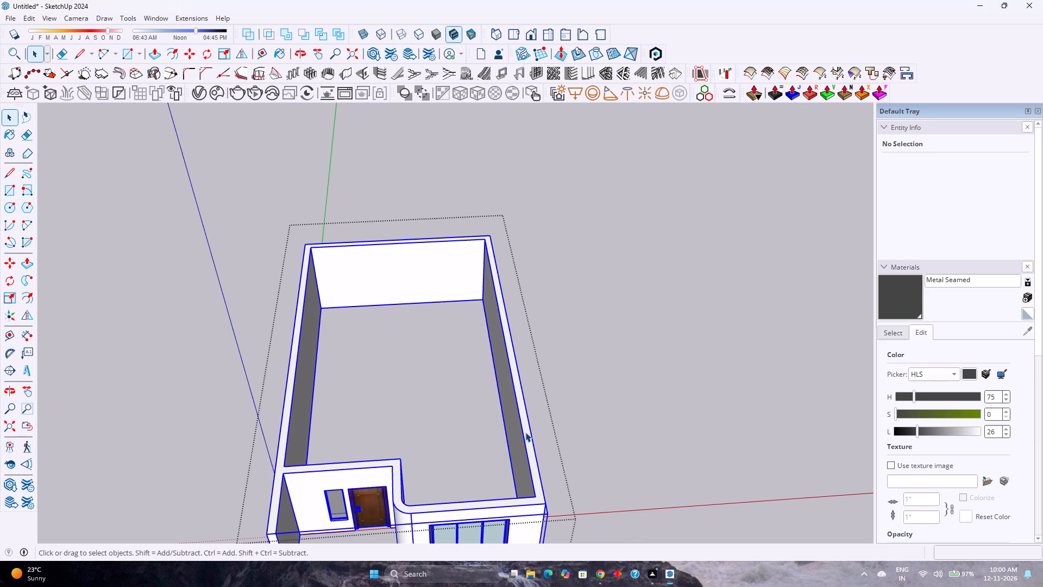
pyautogui.hotkey('ctrl', 'v')
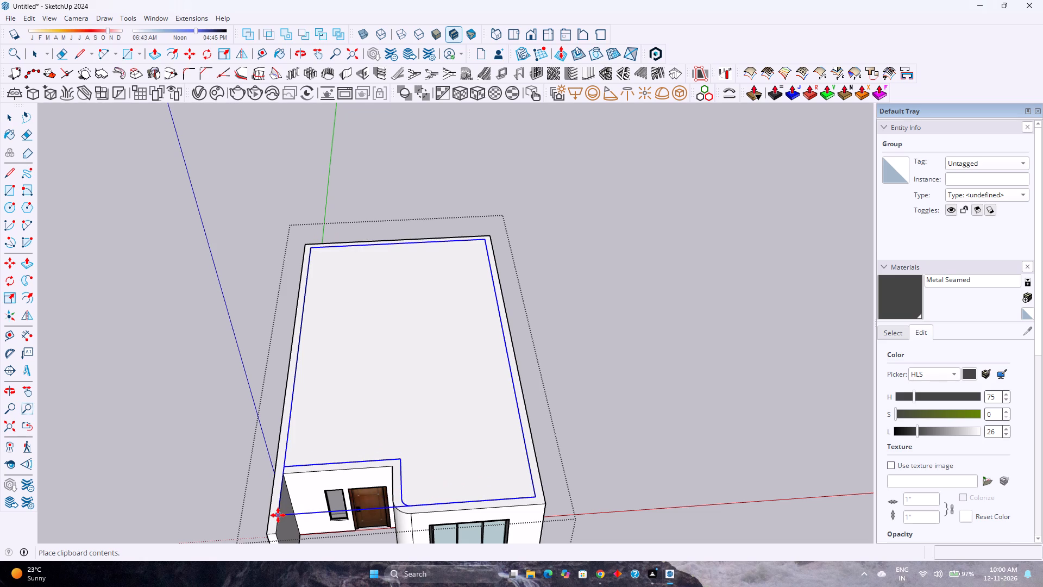
pyautogui.click(278, 515)
# Move the pasted roof group about 3/16" so its front corner by the window wall snaps to the walls' inner top corner.
pyautogui.scroll(11, 541, 499)
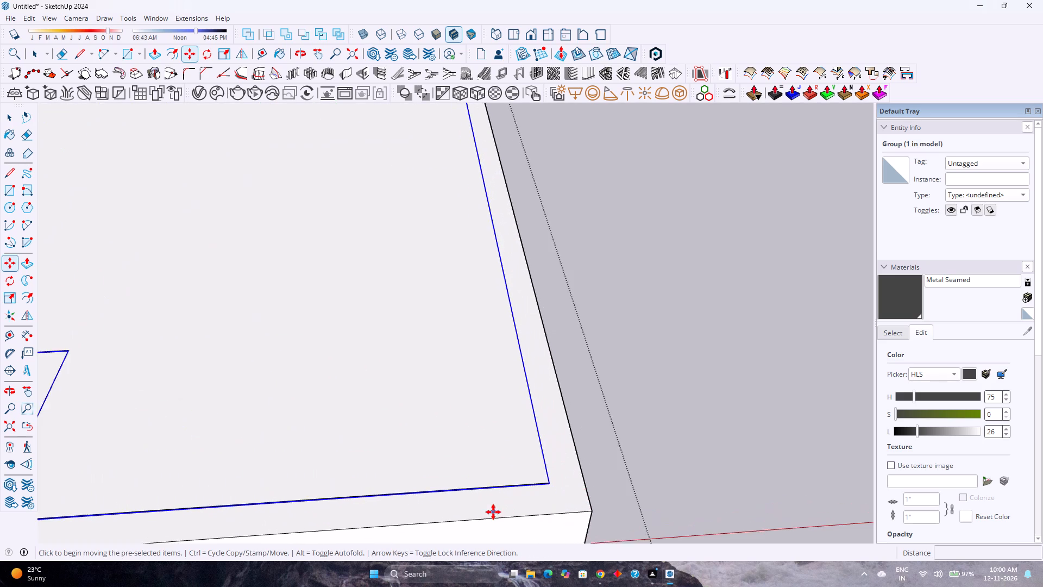
pyautogui.scroll(14, 493, 512)
pyautogui.scroll(13, 549, 464)
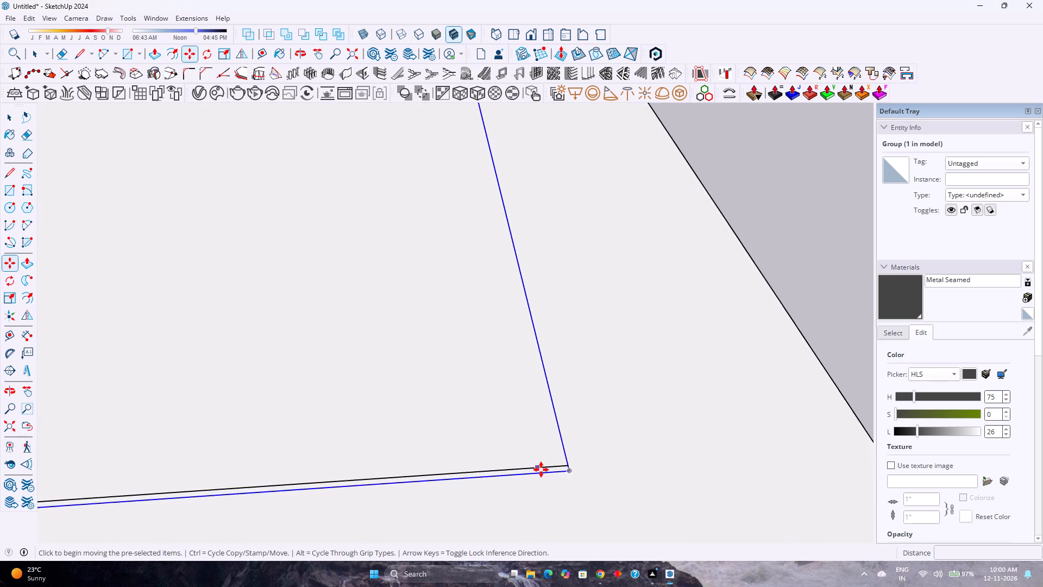
pyautogui.scroll(2, 541, 470)
pyautogui.click(580, 473)
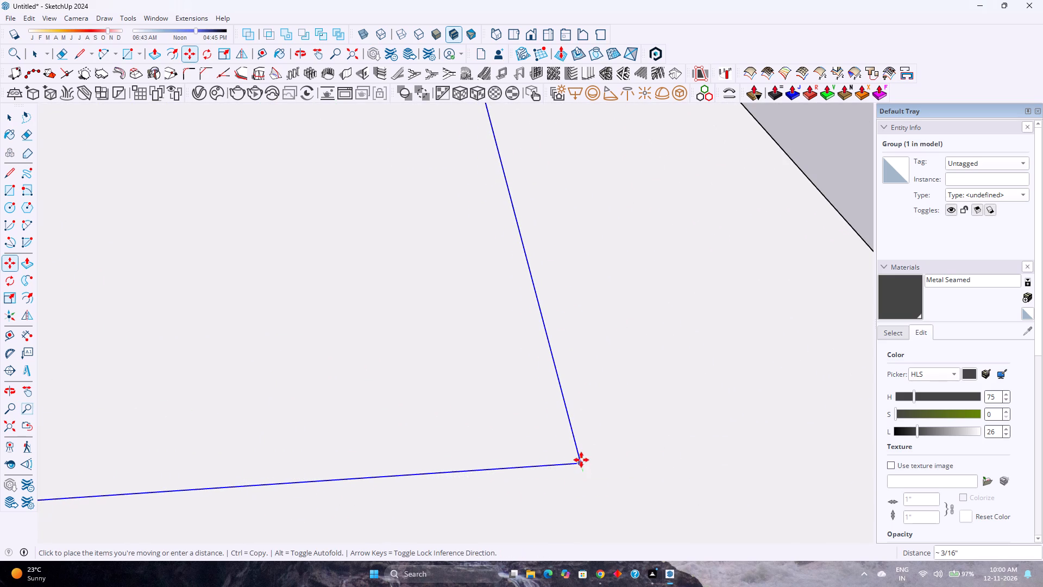
pyautogui.click(581, 460)
pyautogui.scroll(-13, 614, 417)
pyautogui.scroll(1, 613, 419)
pyautogui.scroll(-6, 612, 419)
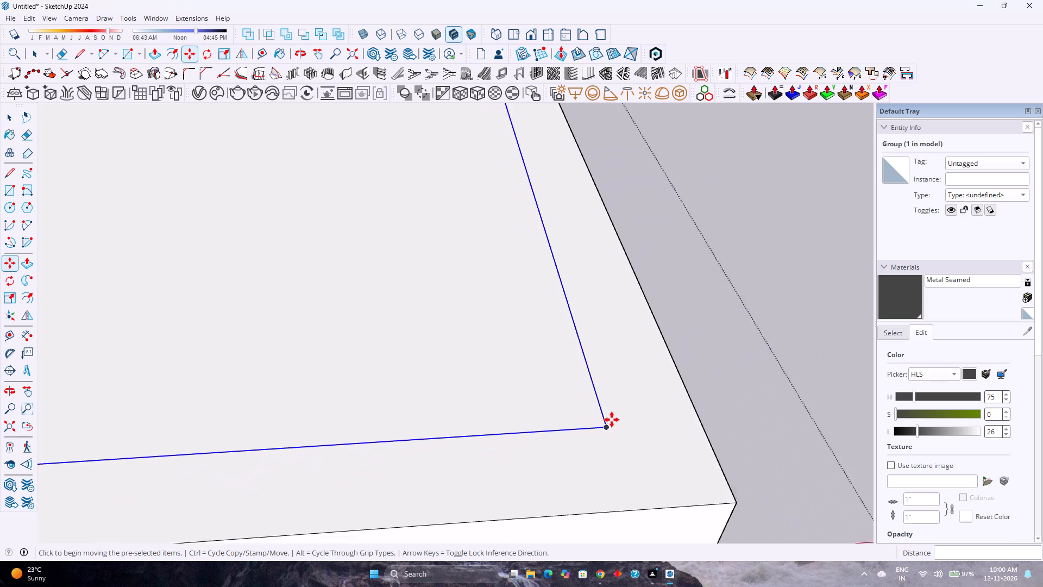
pyautogui.scroll(-16, 612, 420)
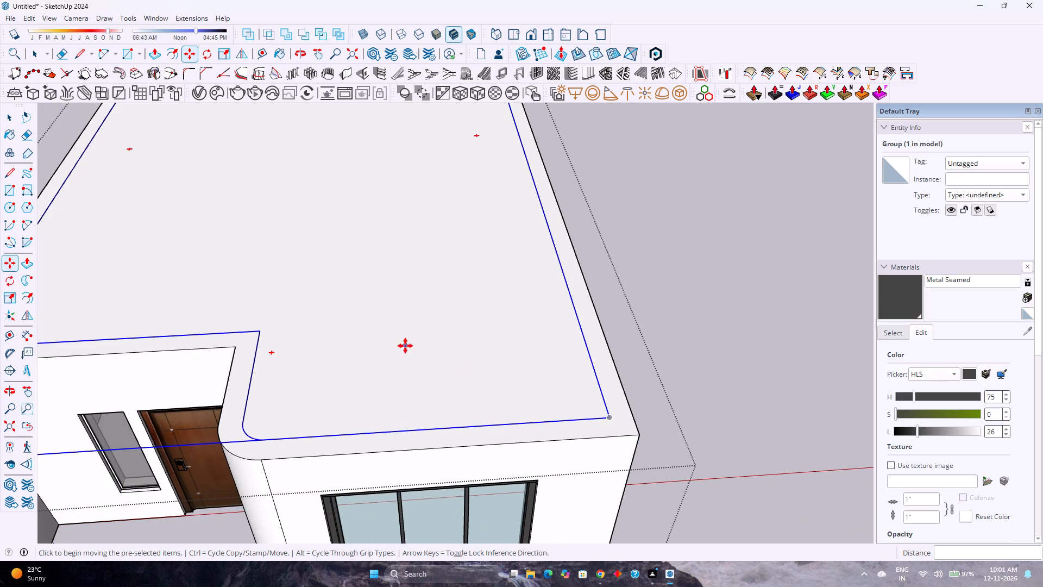
pyautogui.press('space')
# Inside the roof group, offset the roof face's boundary outward to the walls' outer edge.
pyautogui.doubleClick(413, 353)
pyautogui.scroll(3, 413, 351)
pyautogui.moveTo(416, 351); pyautogui.dragTo(481, 378, button='middle')
pyautogui.middleClick(483, 378)
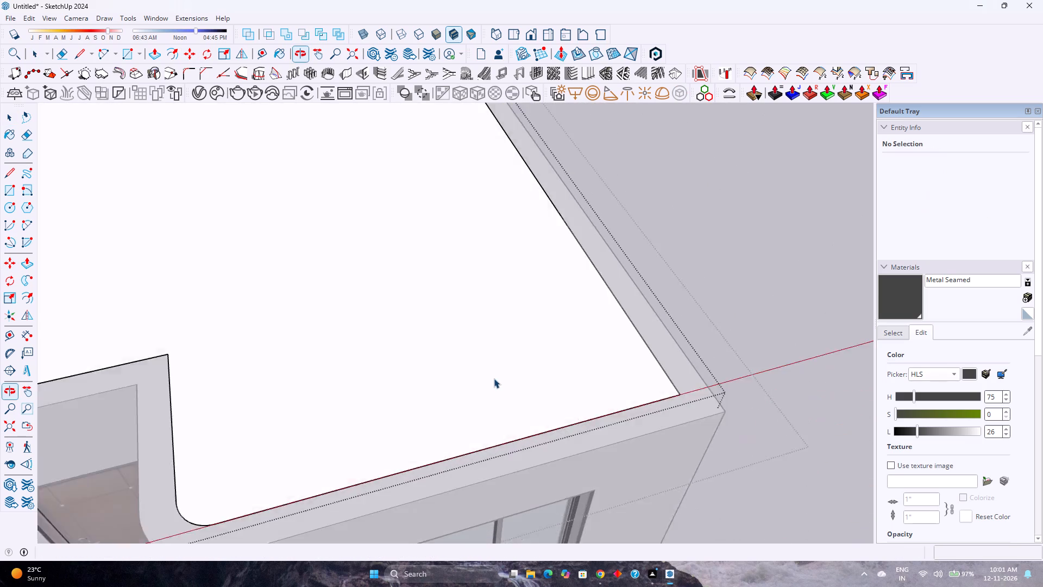
pyautogui.scroll(-6, 494, 378)
pyautogui.click(488, 375)
pyautogui.scroll(-5, 468, 370)
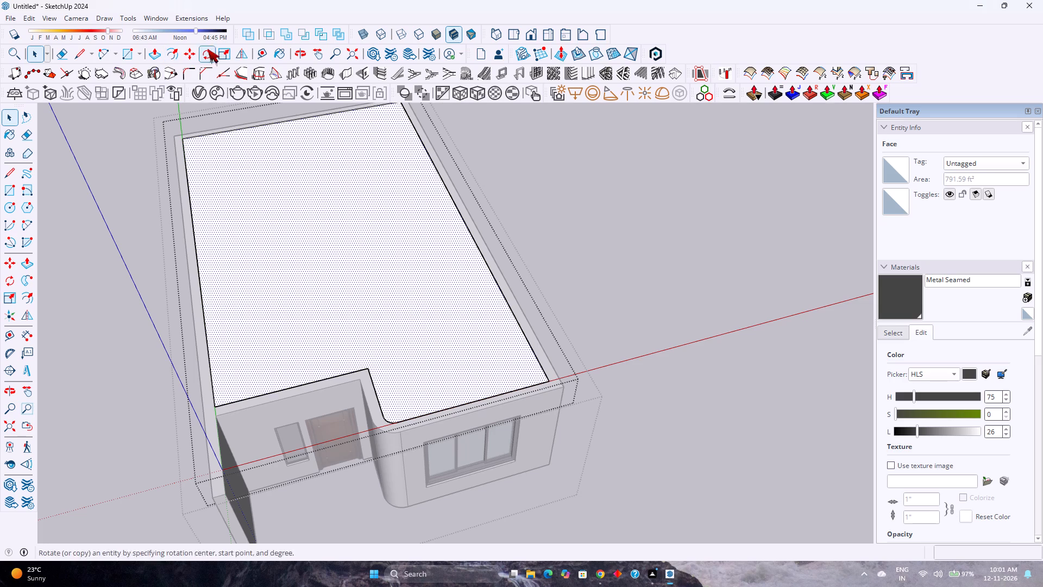
pyautogui.click(174, 53)
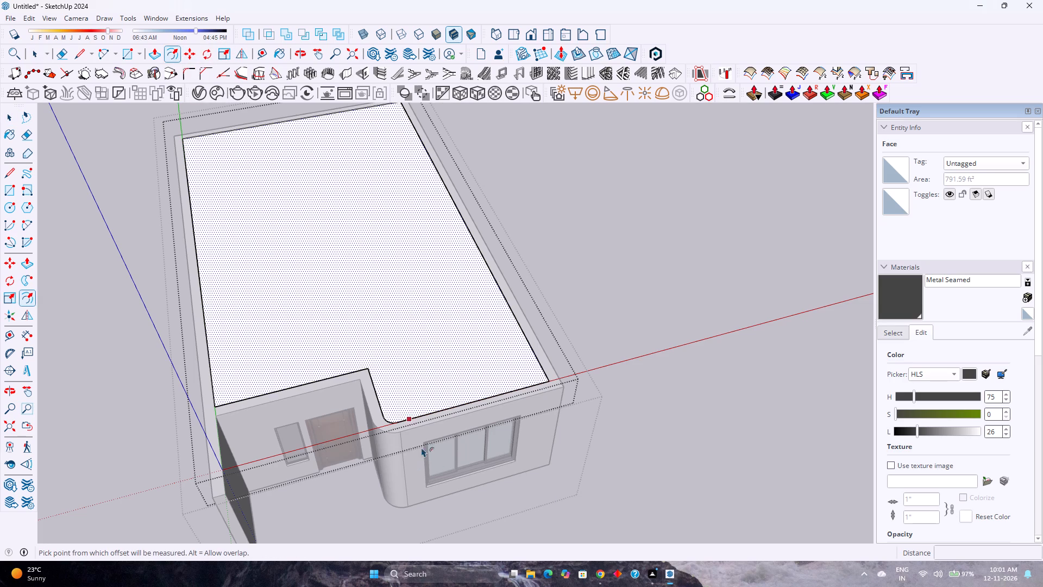
pyautogui.click(423, 446)
pyautogui.click(411, 445)
pyautogui.scroll(1, 449, 403)
# Delete the original inner boundary edges so the roof becomes one face reaching the outer wall line.
pyautogui.press('space')
pyautogui.click(457, 406)
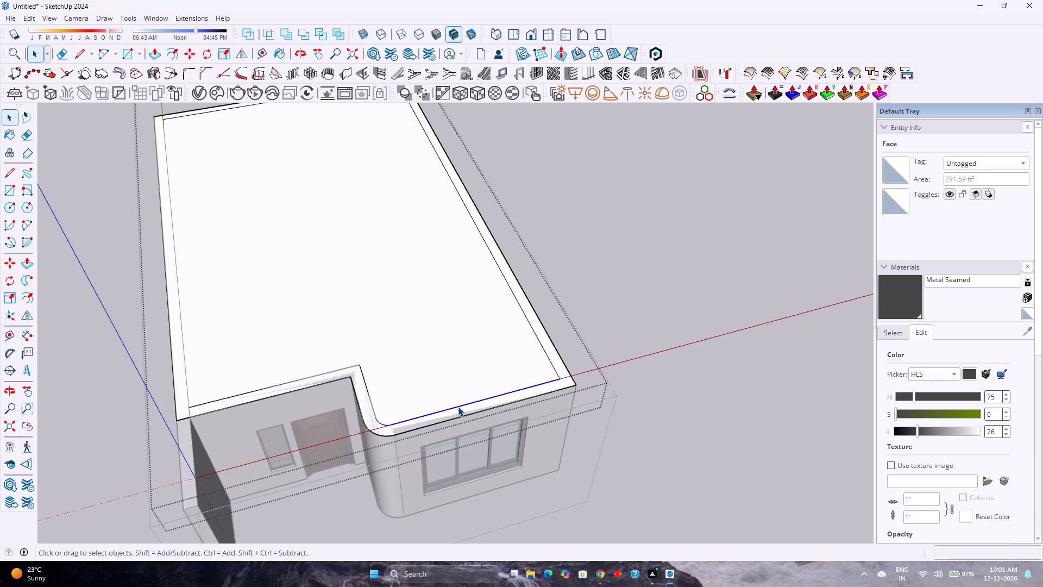
pyautogui.press('Delete')
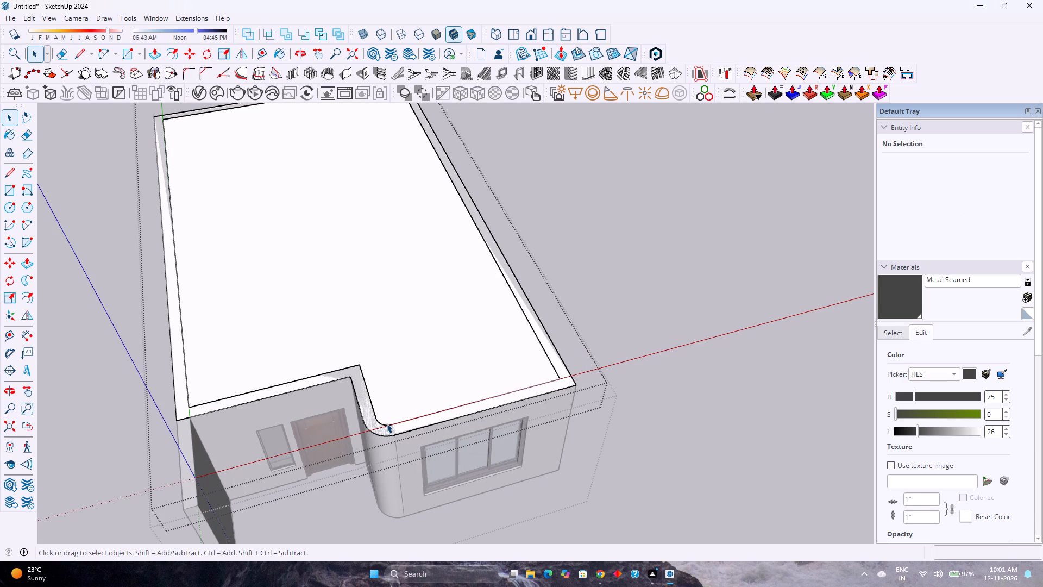
pyautogui.tripleClick(385, 423)
pyautogui.press('Delete')
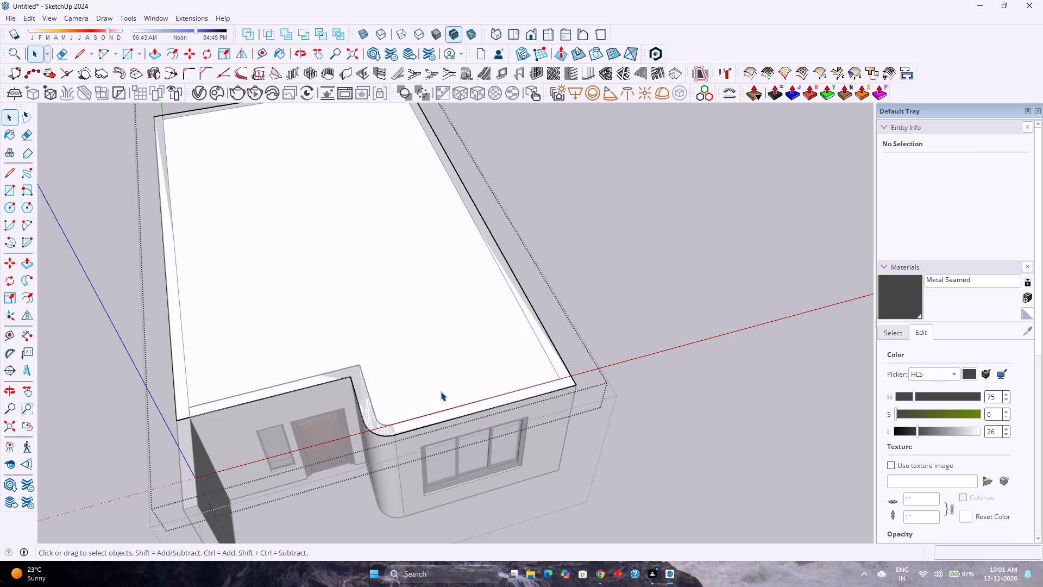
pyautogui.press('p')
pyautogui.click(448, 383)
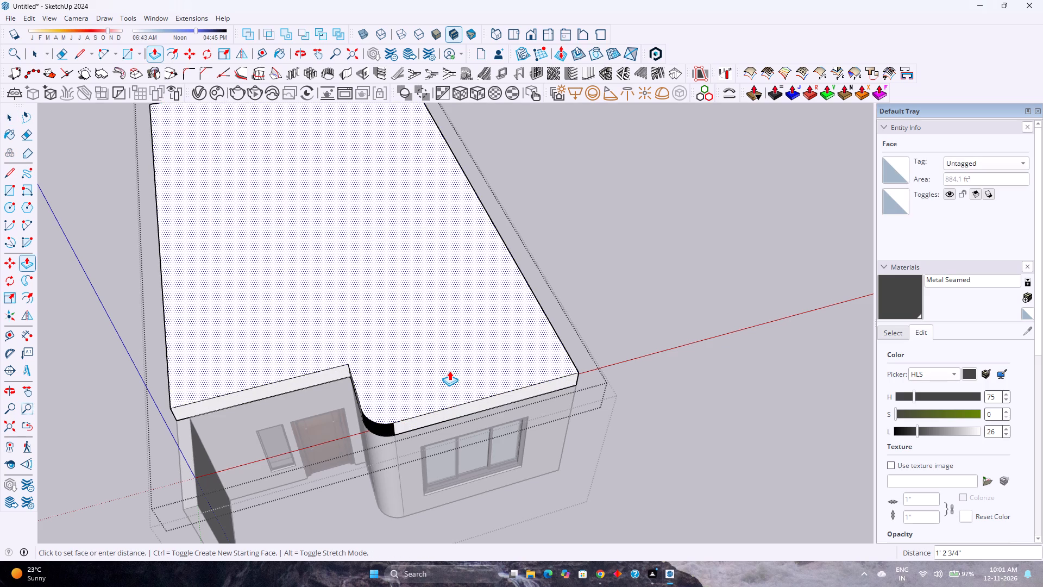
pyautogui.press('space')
# Weld the roof outline's edge segments at the rounded front corner into a single curve.
pyautogui.moveTo(355, 416); pyautogui.dragTo(420, 480)
pyautogui.rightClick(378, 435)
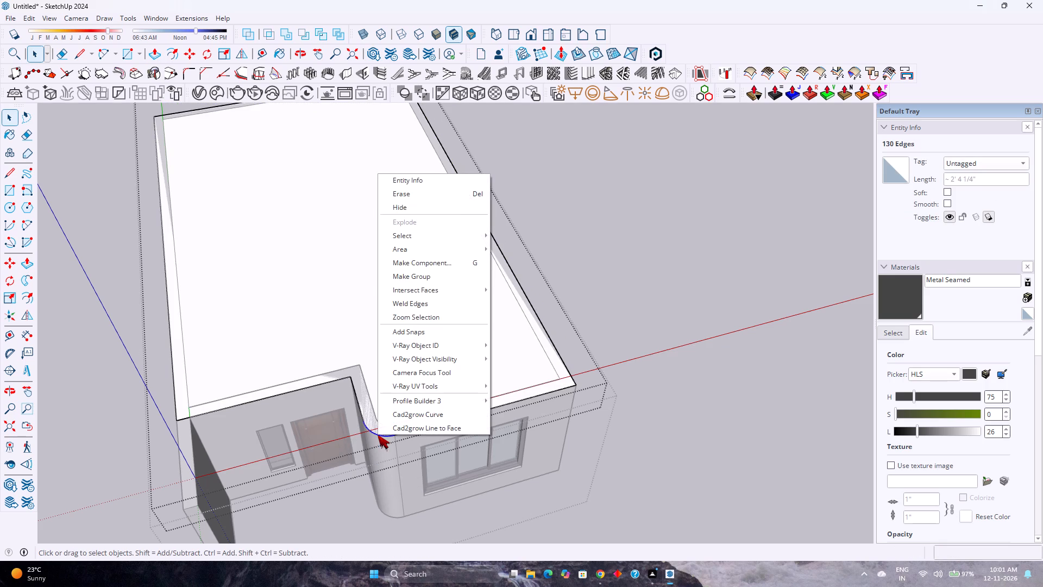
pyautogui.click(407, 302)
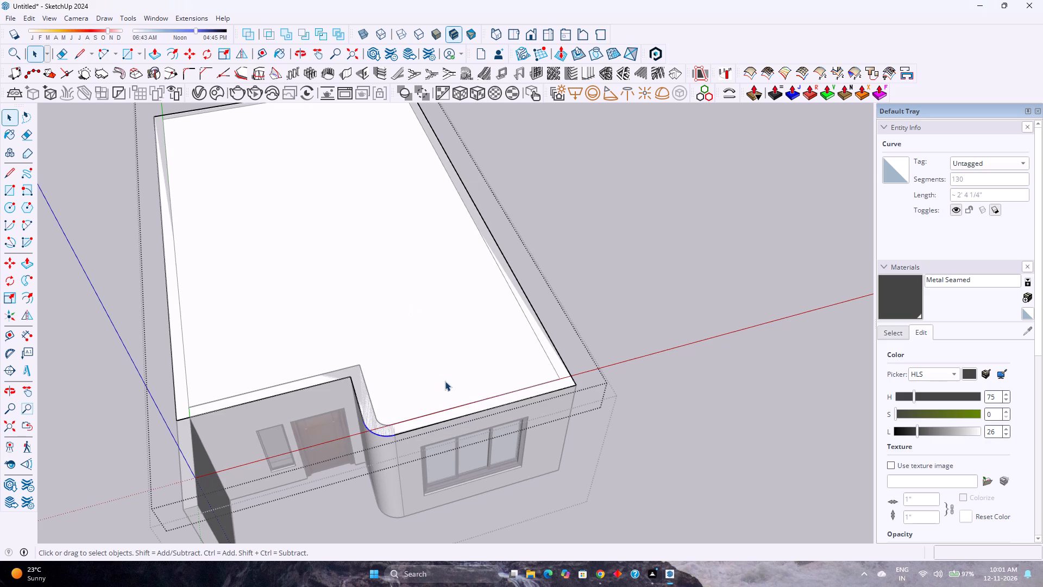
# Push/Pull the roof face up 6" to form the slab, check the rounded corner, and leave the roof group.
pyautogui.press('p')
pyautogui.click(446, 378)
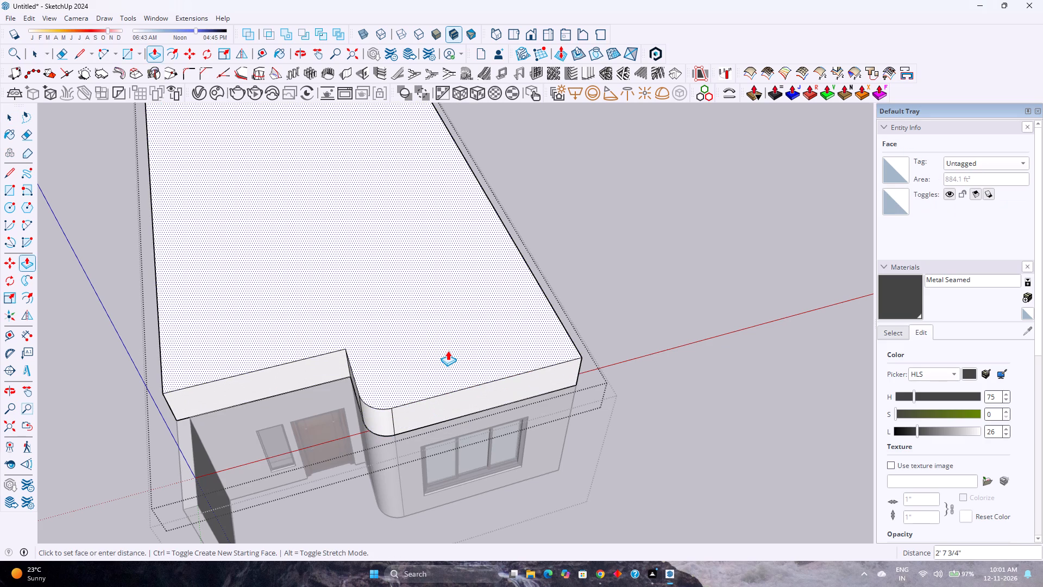
pyautogui.press('6')
pyautogui.press('Return')
pyautogui.moveTo(394, 427); pyautogui.dragTo(600, 307, button='middle')
pyautogui.middleClick(600, 307)
pyautogui.middleClick(600, 307)
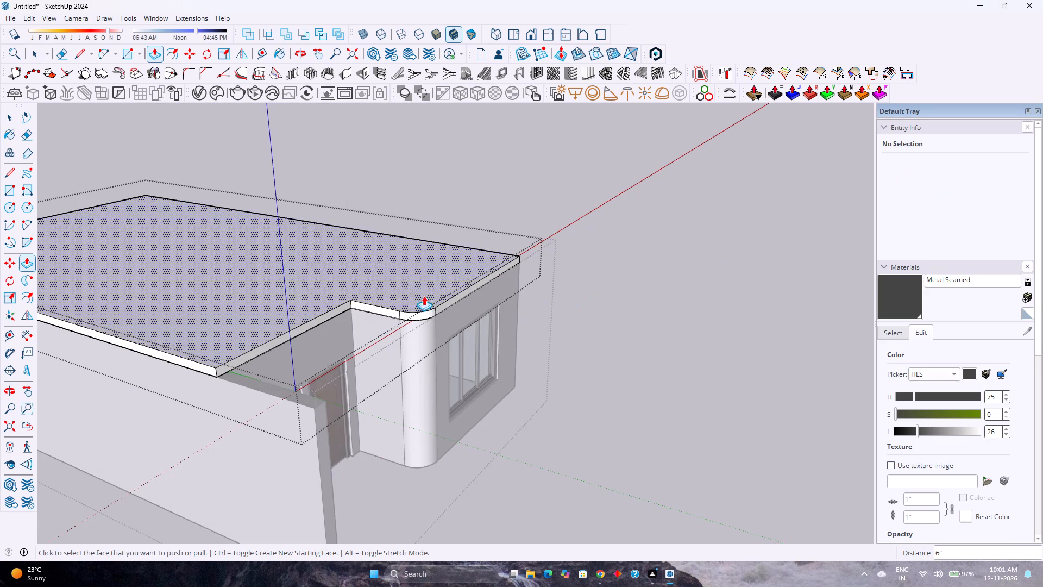
pyautogui.scroll(1, 348, 207)
pyautogui.scroll(13, 405, 309)
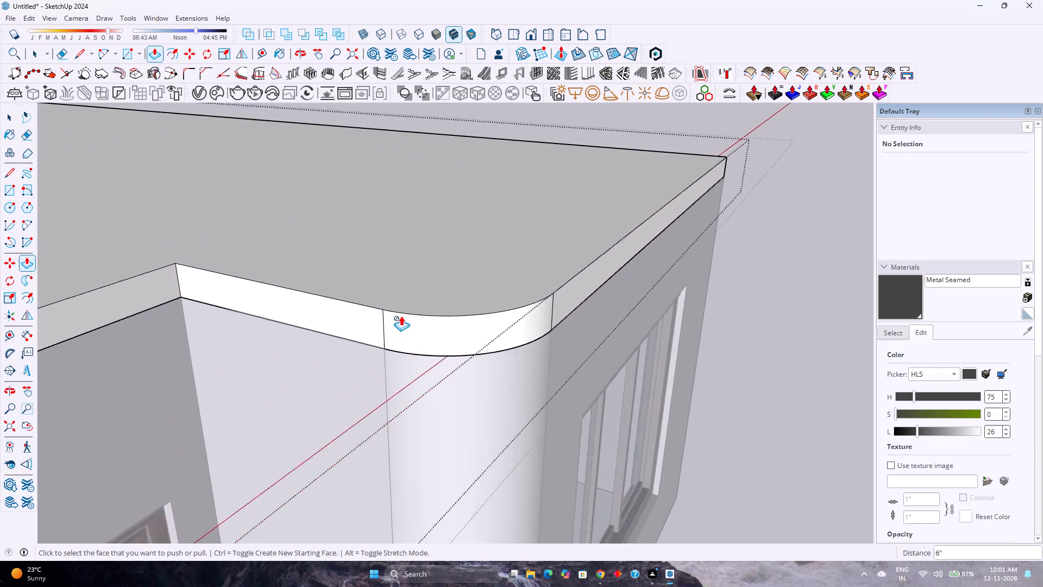
pyautogui.scroll(6, 401, 316)
pyautogui.press('space')
pyautogui.scroll(-7, 401, 315)
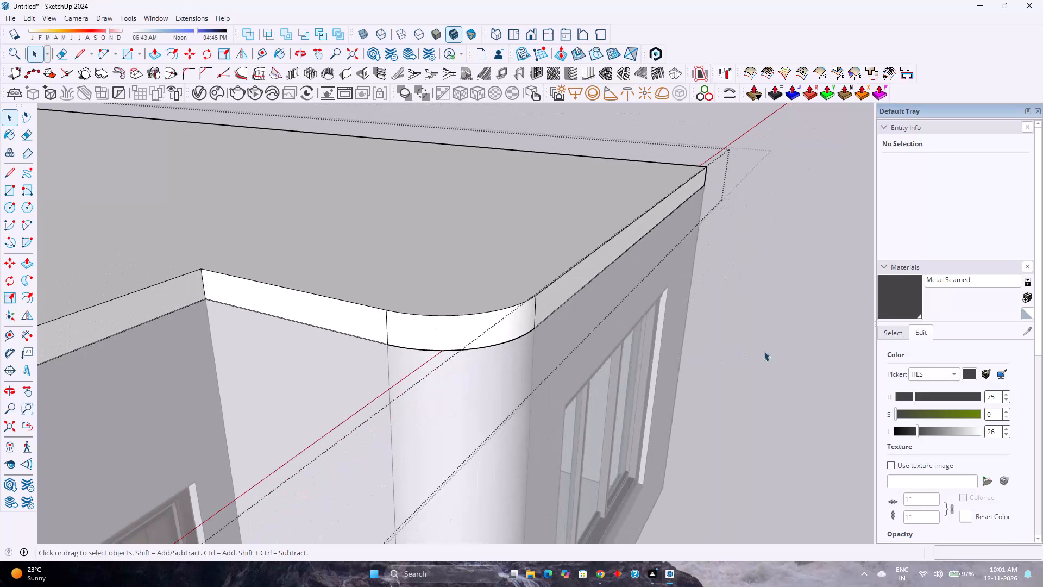
pyautogui.click(770, 350)
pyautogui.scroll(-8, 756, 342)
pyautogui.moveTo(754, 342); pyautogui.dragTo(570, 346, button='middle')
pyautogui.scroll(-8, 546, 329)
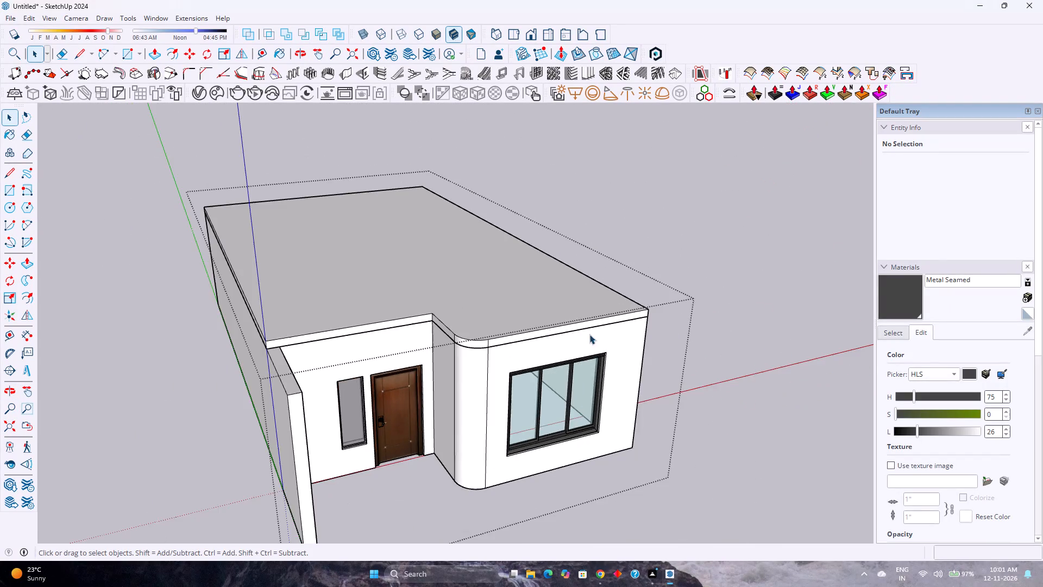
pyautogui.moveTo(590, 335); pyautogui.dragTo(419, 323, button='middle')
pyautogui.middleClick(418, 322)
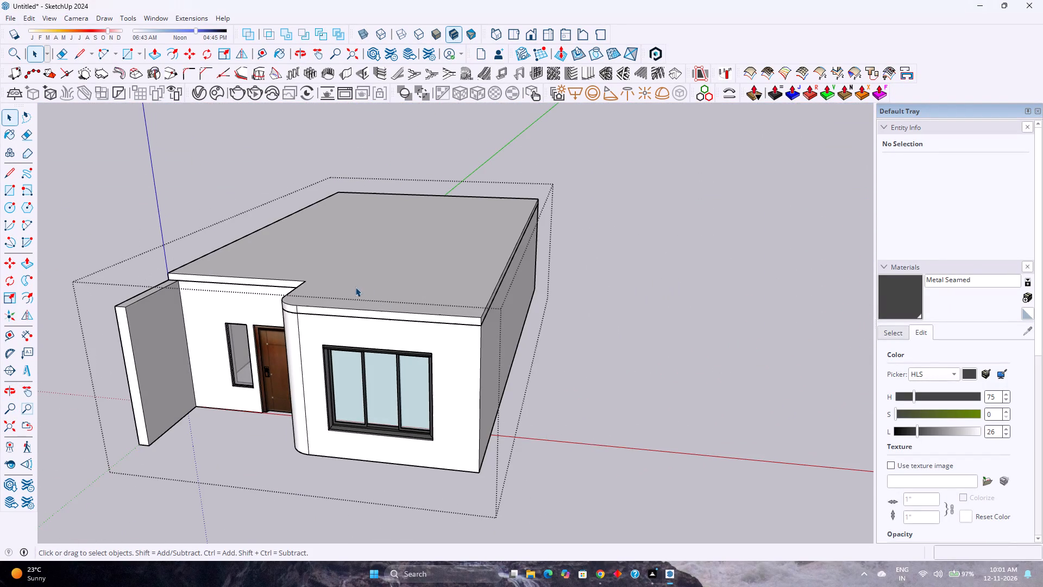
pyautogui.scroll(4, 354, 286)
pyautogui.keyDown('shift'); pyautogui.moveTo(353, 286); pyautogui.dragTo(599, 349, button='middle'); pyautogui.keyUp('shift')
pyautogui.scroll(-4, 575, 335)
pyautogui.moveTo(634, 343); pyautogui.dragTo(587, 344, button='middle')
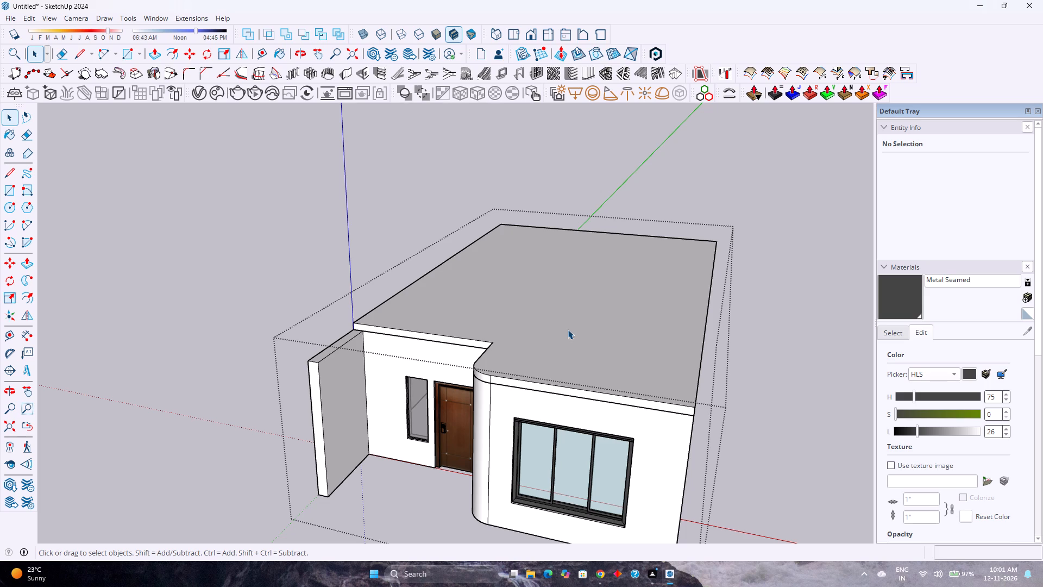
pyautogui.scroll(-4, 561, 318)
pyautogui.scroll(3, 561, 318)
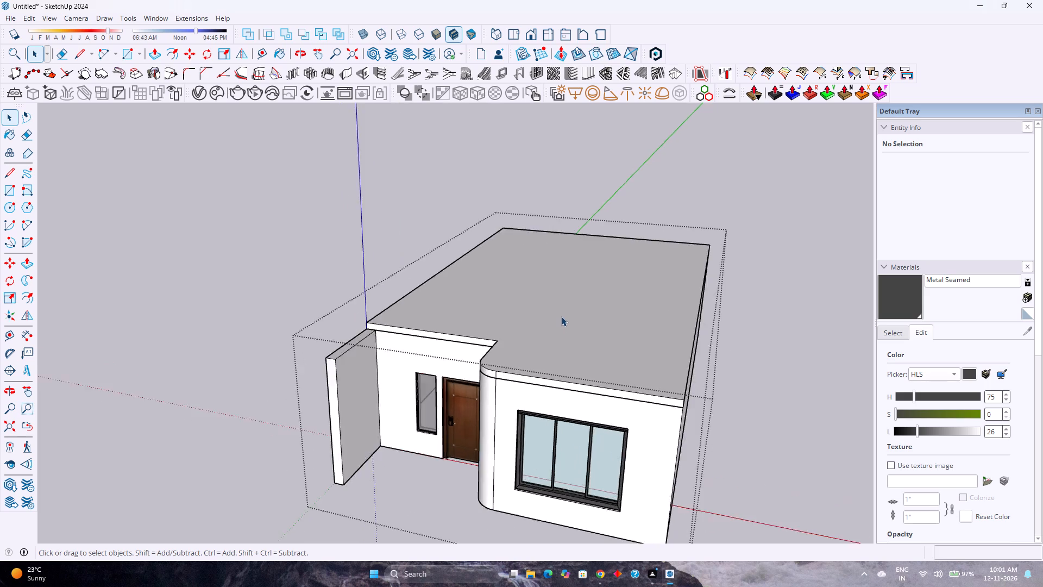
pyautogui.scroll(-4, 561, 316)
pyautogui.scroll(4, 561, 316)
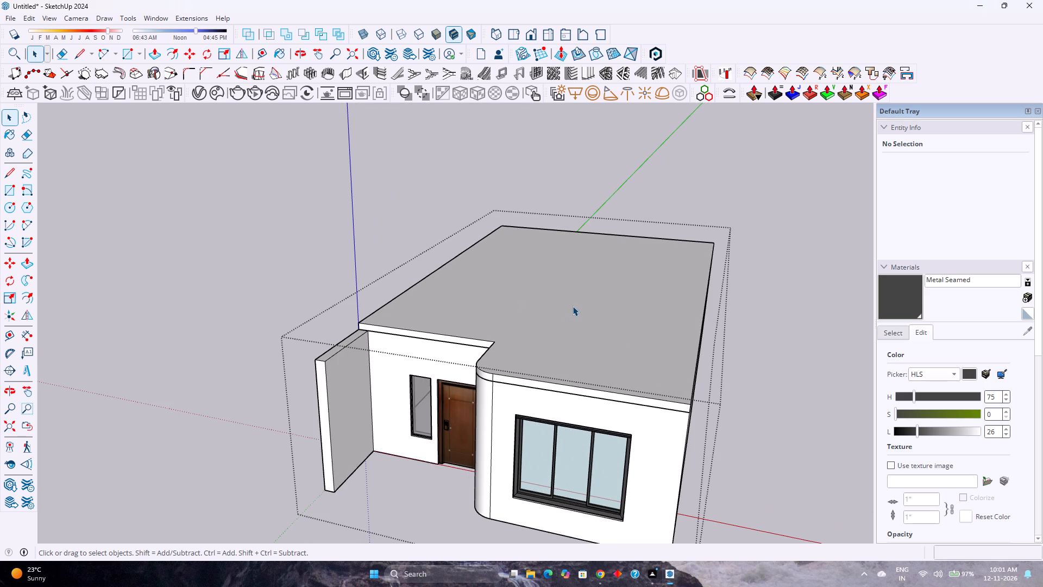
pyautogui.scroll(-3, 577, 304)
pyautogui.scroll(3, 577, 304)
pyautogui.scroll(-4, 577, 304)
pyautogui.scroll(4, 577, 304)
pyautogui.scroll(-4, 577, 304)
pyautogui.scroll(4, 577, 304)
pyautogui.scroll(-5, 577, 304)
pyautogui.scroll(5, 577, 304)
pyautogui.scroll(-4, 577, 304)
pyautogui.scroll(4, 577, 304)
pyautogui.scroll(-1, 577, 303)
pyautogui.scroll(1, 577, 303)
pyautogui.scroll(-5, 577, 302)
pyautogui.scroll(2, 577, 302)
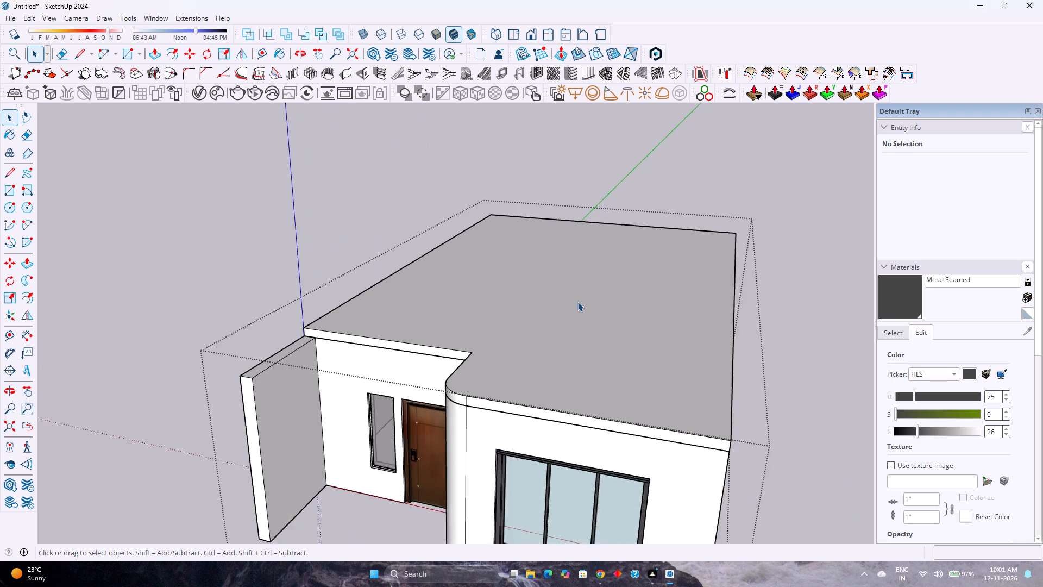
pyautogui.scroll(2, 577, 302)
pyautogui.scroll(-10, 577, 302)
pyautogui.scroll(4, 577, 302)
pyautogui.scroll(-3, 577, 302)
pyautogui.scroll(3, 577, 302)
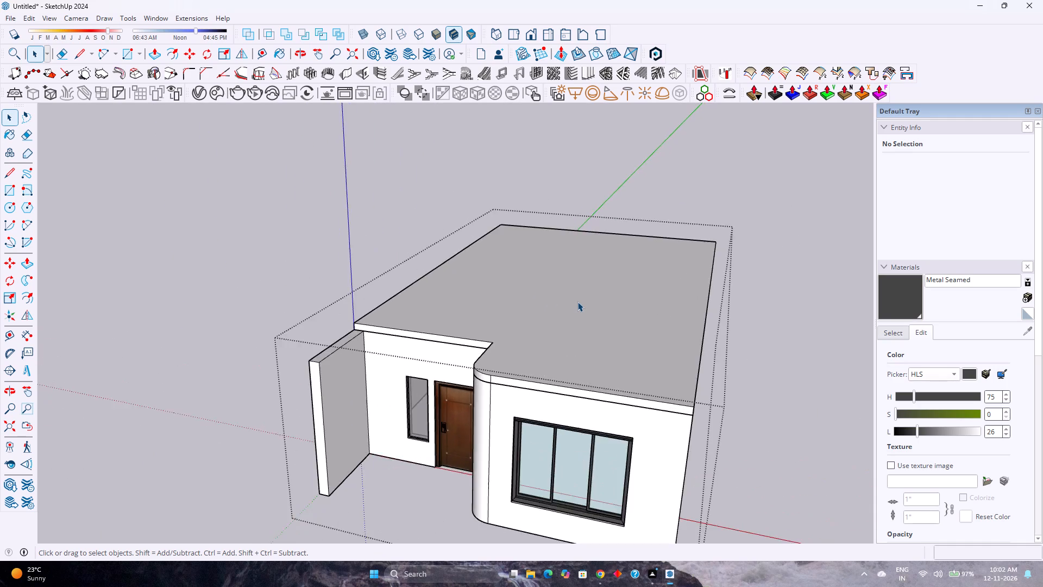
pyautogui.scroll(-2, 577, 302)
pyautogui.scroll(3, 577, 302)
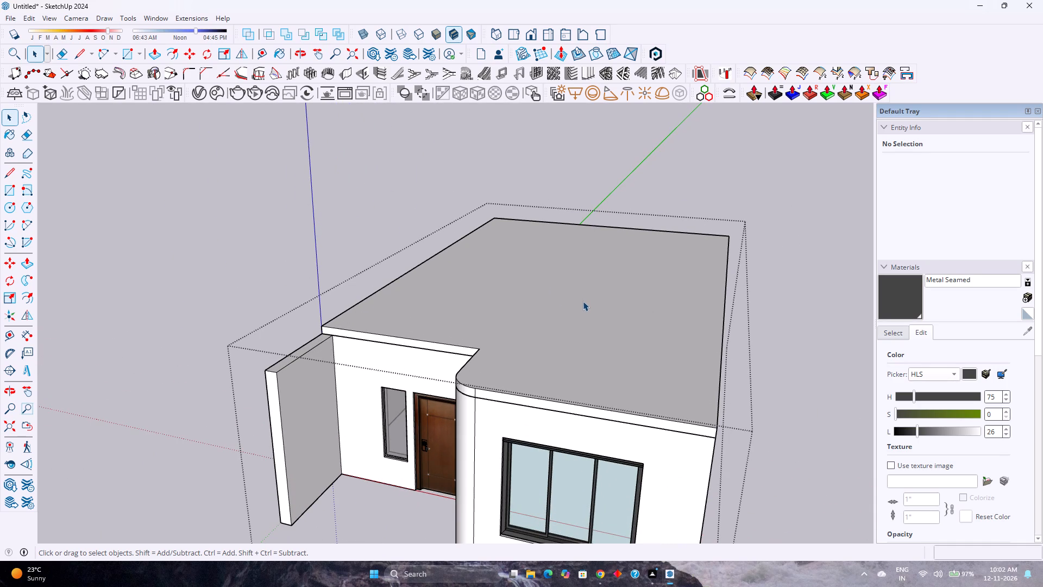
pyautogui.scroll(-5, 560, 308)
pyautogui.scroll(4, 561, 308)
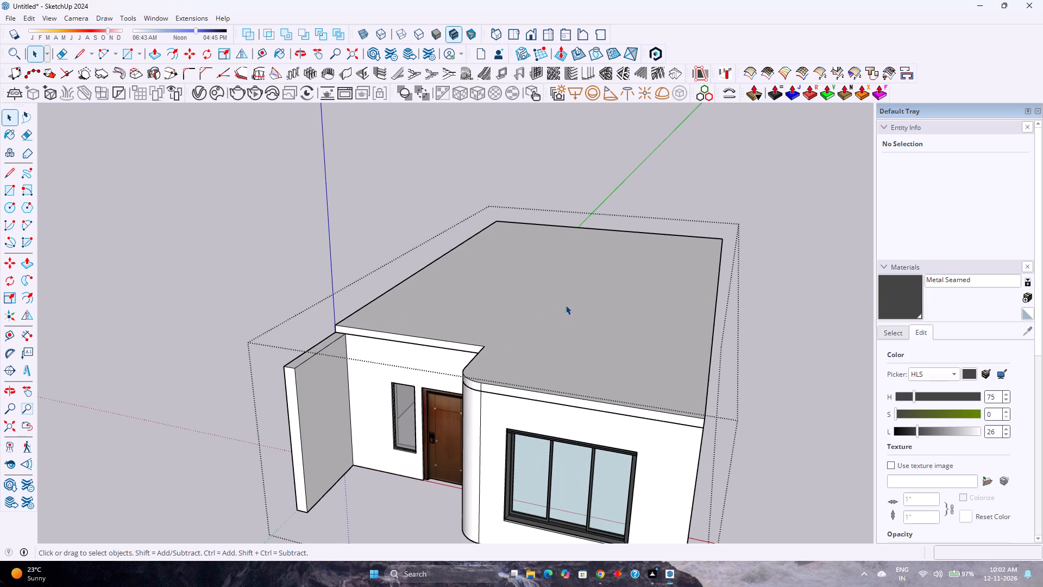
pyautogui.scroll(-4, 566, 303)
# Copy the wall group straight up from its bottom front corner by the window wall to the roof slab's top corner as a second storey.
pyautogui.click(604, 474)
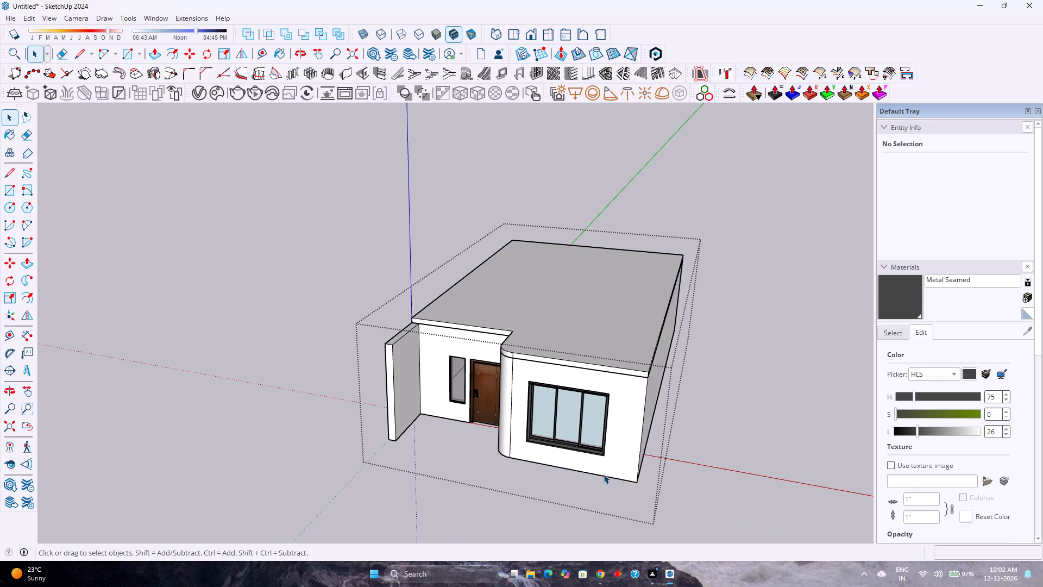
pyautogui.press('m')
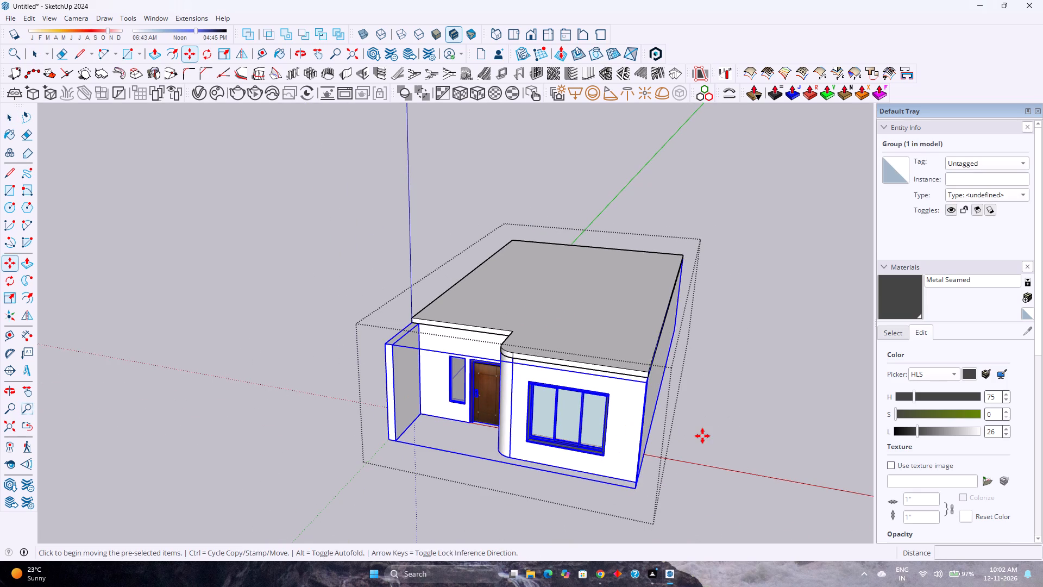
pyautogui.scroll(5, 625, 482)
pyautogui.moveTo(644, 488); pyautogui.dragTo(480, 437, button='middle')
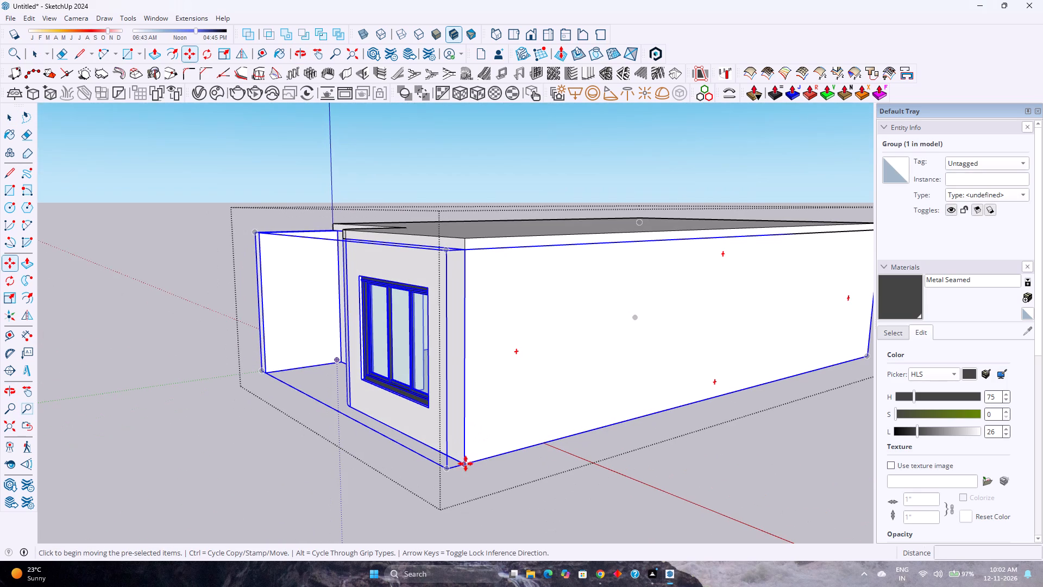
pyautogui.click(466, 465)
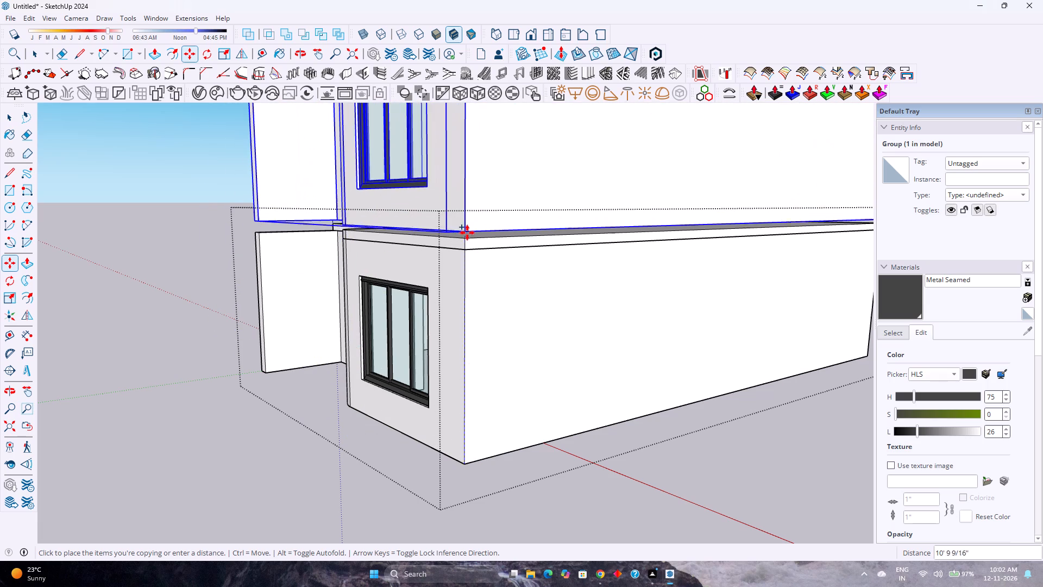
pyautogui.click(464, 234)
pyautogui.moveTo(396, 308); pyautogui.dragTo(513, 386, button='middle')
pyautogui.middleClick(513, 386)
pyautogui.scroll(-3, 498, 372)
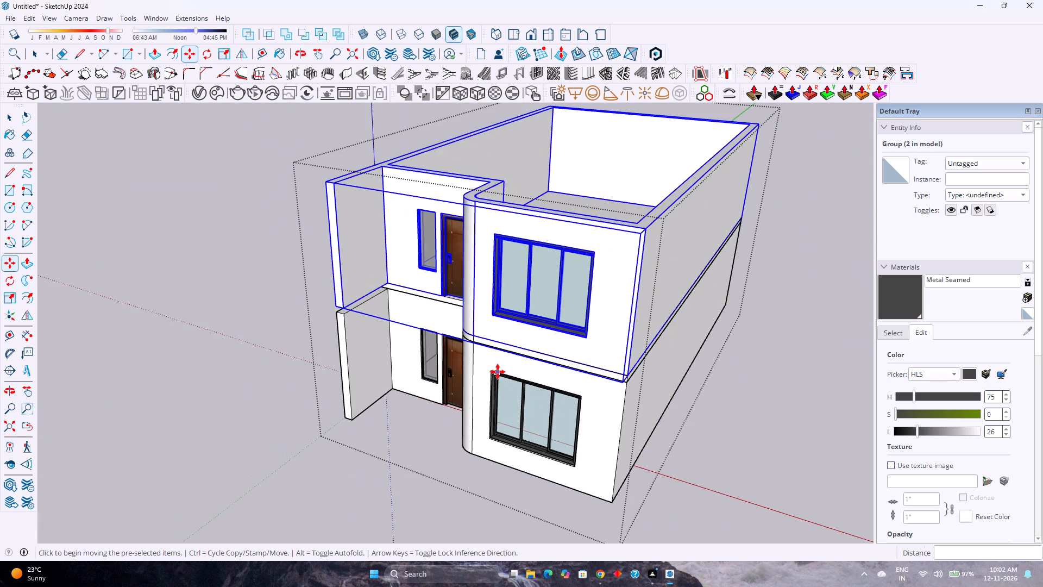
pyautogui.moveTo(478, 370); pyautogui.dragTo(755, 420, button='middle')
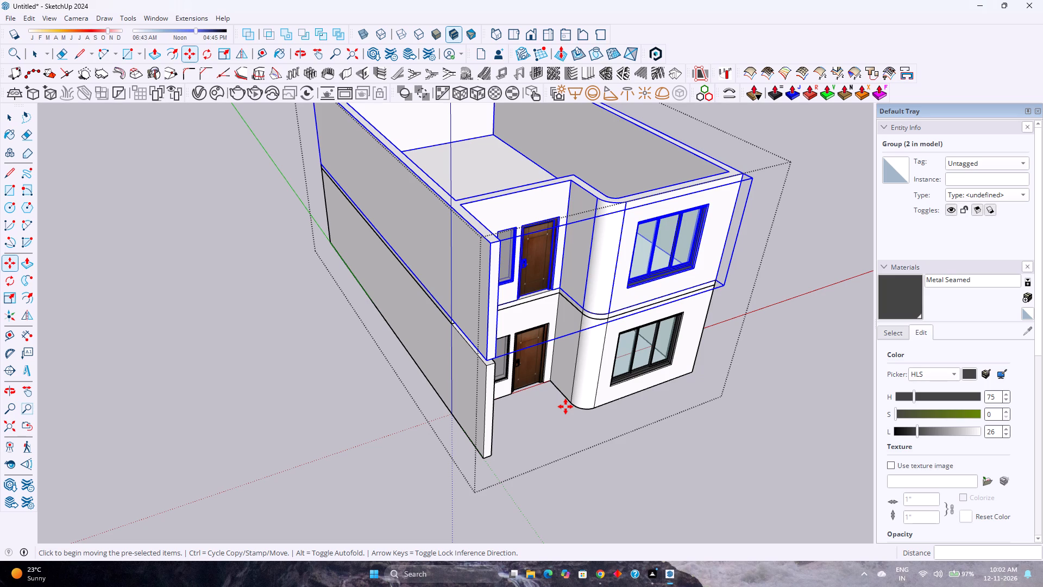
pyautogui.press('space')
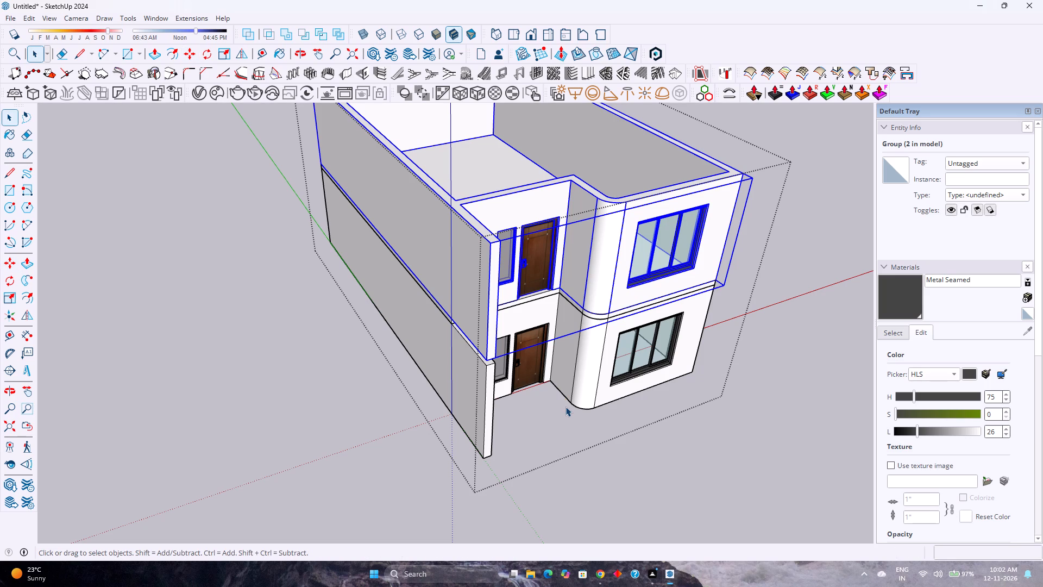
pyautogui.click(632, 498)
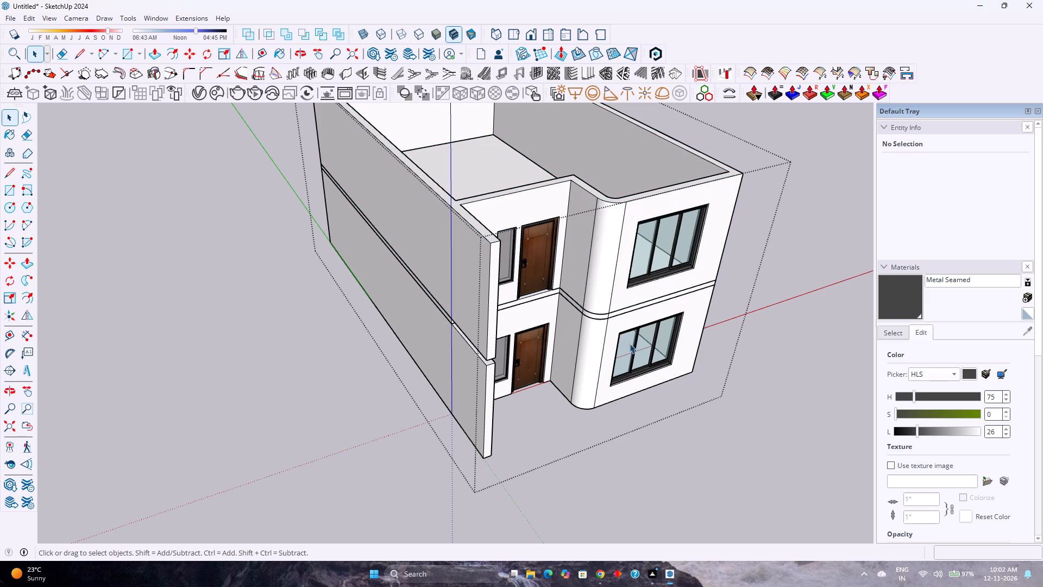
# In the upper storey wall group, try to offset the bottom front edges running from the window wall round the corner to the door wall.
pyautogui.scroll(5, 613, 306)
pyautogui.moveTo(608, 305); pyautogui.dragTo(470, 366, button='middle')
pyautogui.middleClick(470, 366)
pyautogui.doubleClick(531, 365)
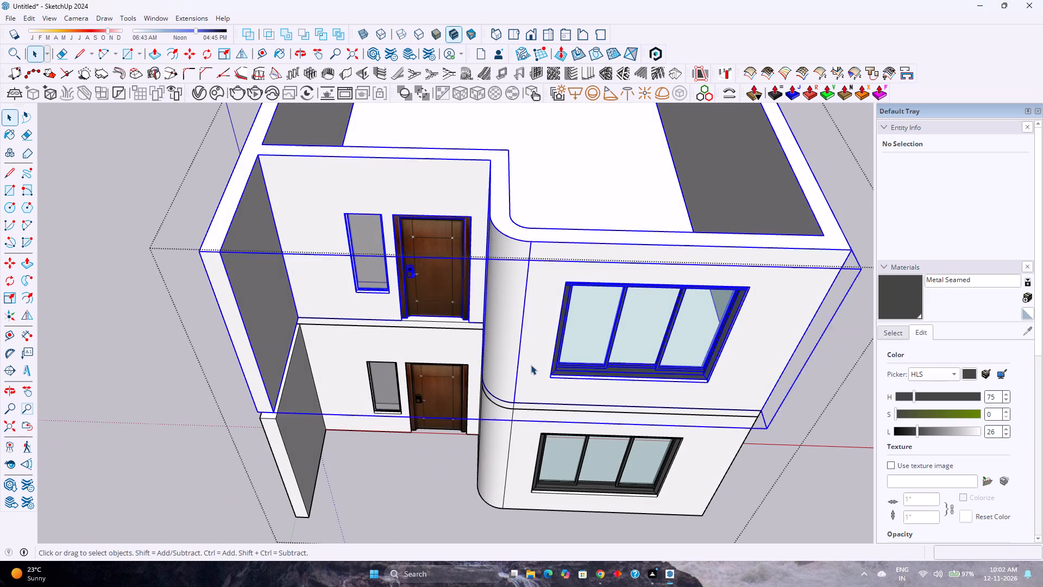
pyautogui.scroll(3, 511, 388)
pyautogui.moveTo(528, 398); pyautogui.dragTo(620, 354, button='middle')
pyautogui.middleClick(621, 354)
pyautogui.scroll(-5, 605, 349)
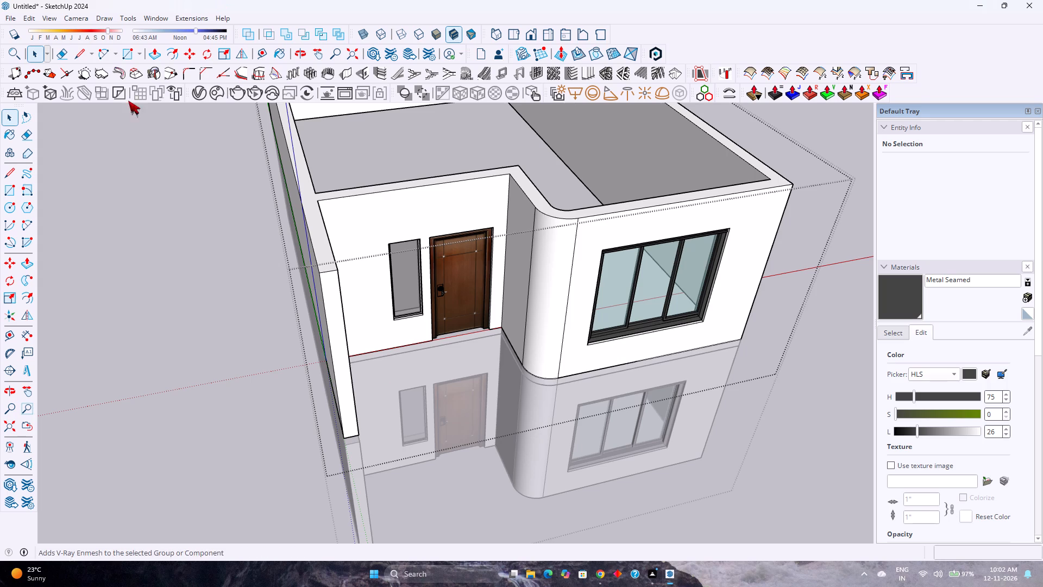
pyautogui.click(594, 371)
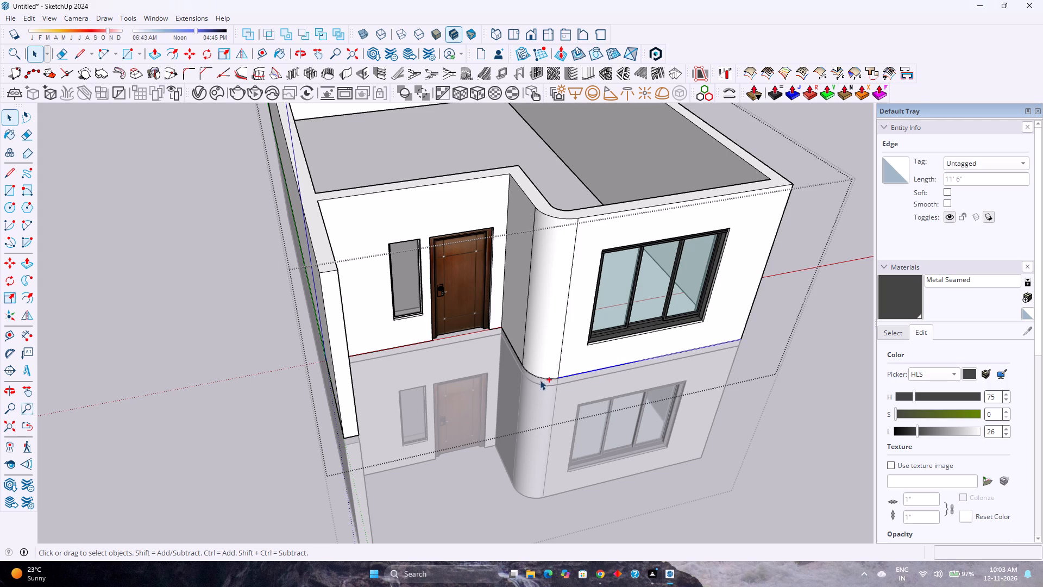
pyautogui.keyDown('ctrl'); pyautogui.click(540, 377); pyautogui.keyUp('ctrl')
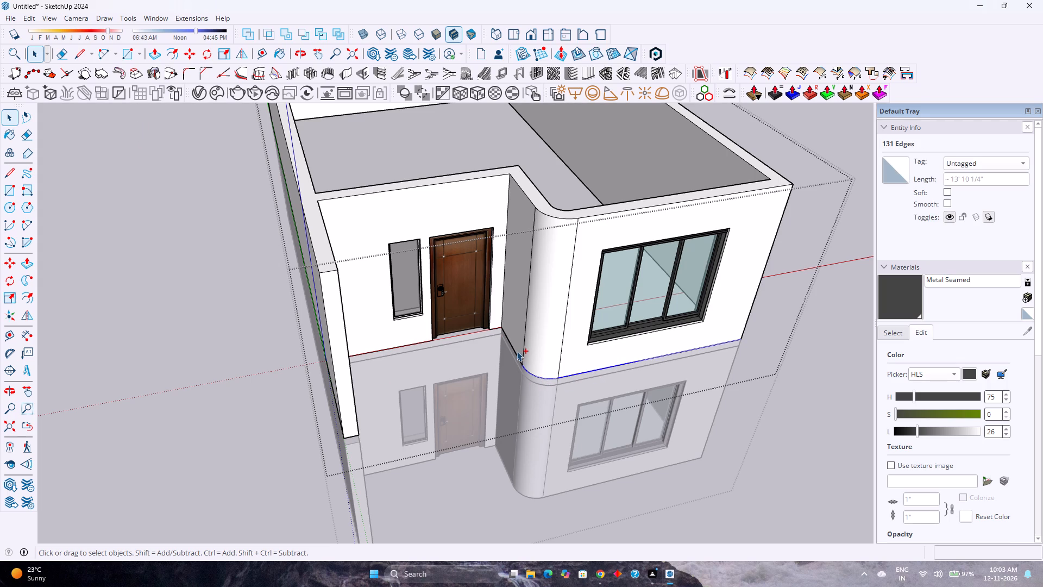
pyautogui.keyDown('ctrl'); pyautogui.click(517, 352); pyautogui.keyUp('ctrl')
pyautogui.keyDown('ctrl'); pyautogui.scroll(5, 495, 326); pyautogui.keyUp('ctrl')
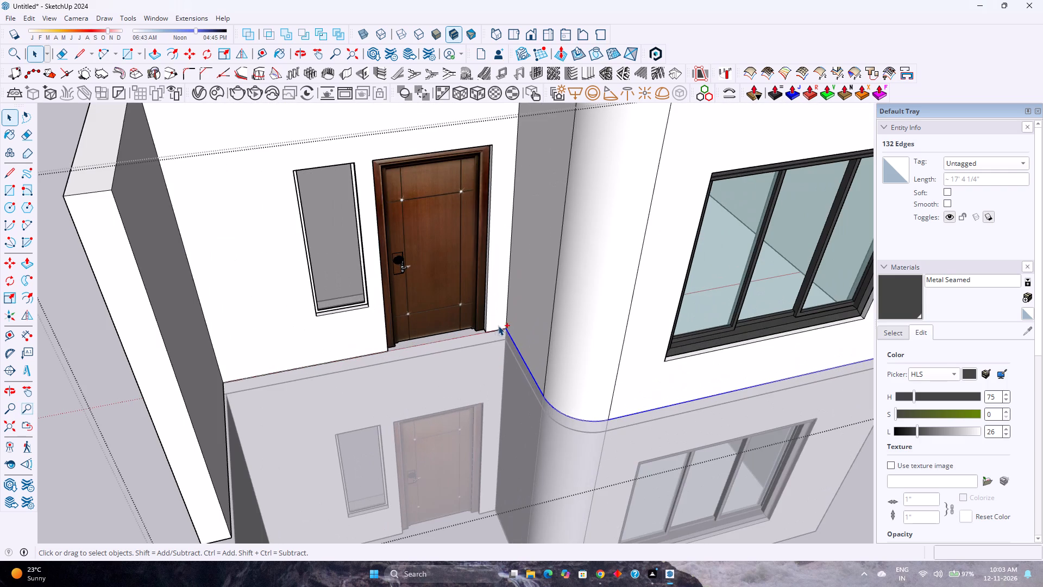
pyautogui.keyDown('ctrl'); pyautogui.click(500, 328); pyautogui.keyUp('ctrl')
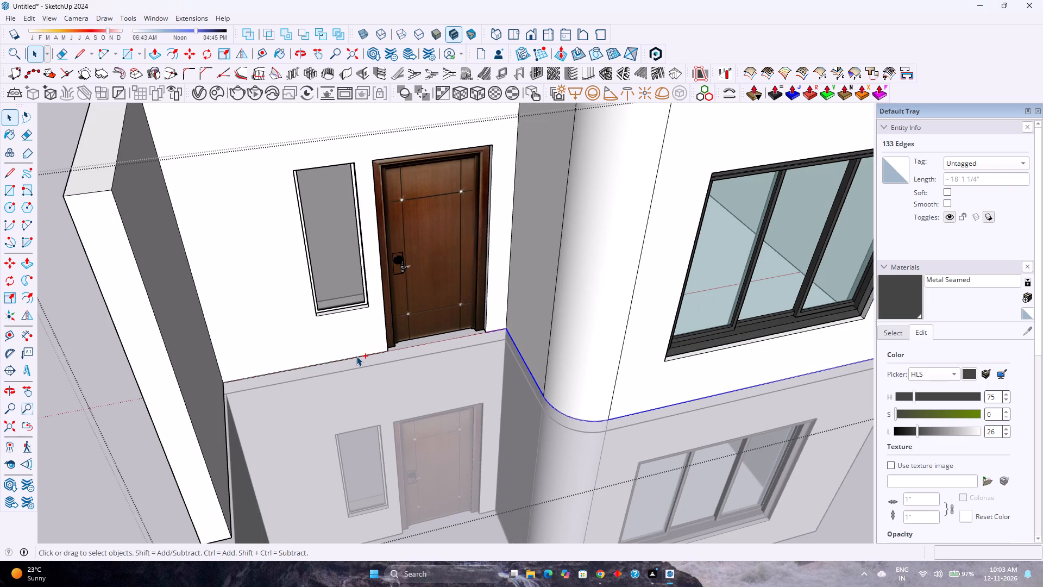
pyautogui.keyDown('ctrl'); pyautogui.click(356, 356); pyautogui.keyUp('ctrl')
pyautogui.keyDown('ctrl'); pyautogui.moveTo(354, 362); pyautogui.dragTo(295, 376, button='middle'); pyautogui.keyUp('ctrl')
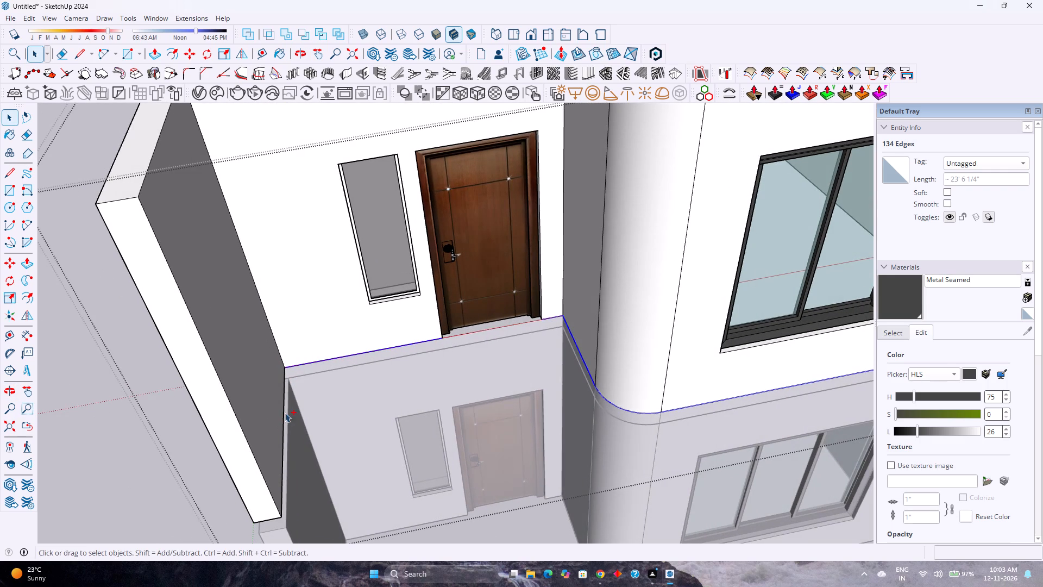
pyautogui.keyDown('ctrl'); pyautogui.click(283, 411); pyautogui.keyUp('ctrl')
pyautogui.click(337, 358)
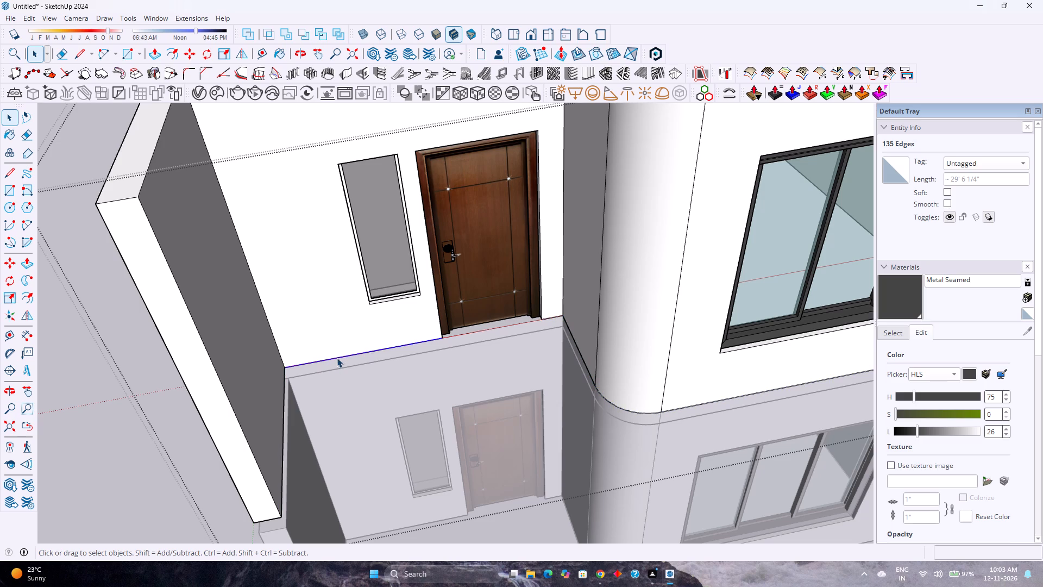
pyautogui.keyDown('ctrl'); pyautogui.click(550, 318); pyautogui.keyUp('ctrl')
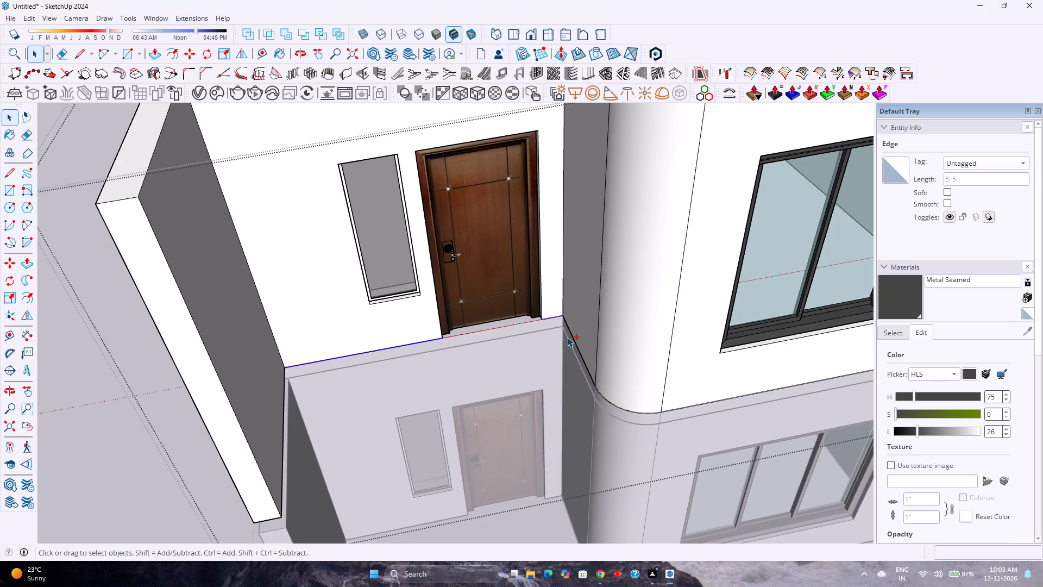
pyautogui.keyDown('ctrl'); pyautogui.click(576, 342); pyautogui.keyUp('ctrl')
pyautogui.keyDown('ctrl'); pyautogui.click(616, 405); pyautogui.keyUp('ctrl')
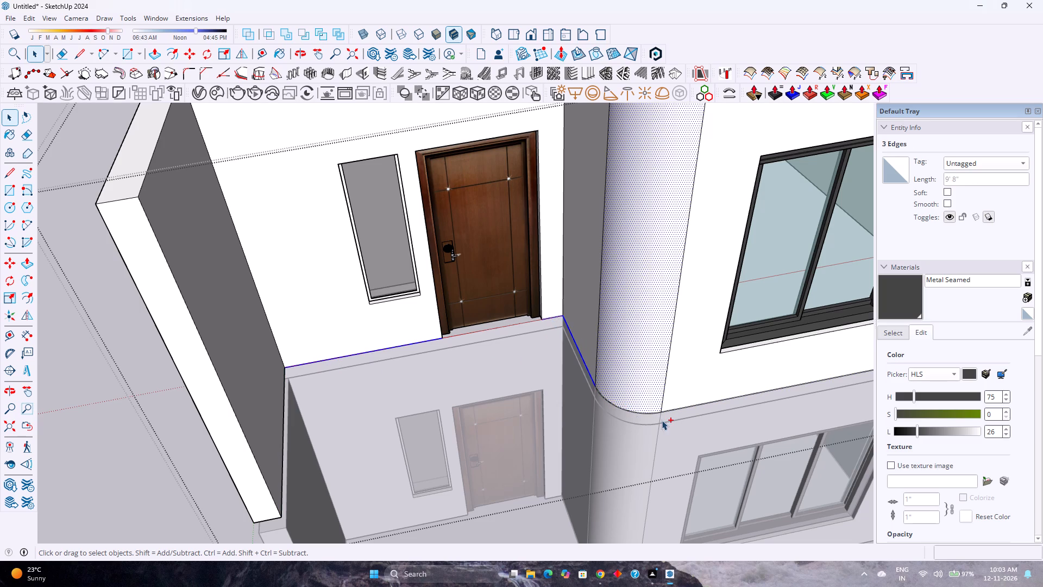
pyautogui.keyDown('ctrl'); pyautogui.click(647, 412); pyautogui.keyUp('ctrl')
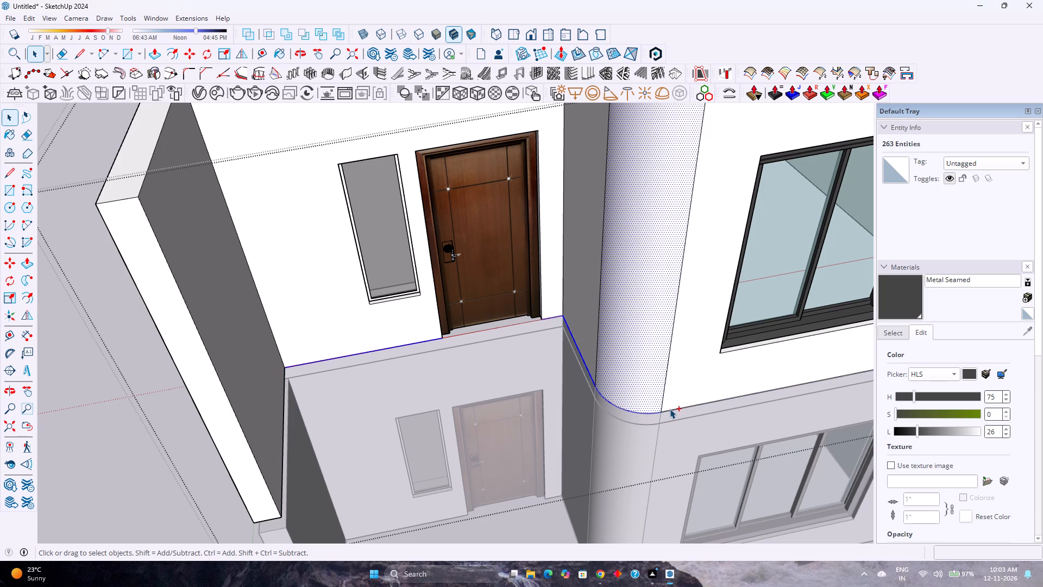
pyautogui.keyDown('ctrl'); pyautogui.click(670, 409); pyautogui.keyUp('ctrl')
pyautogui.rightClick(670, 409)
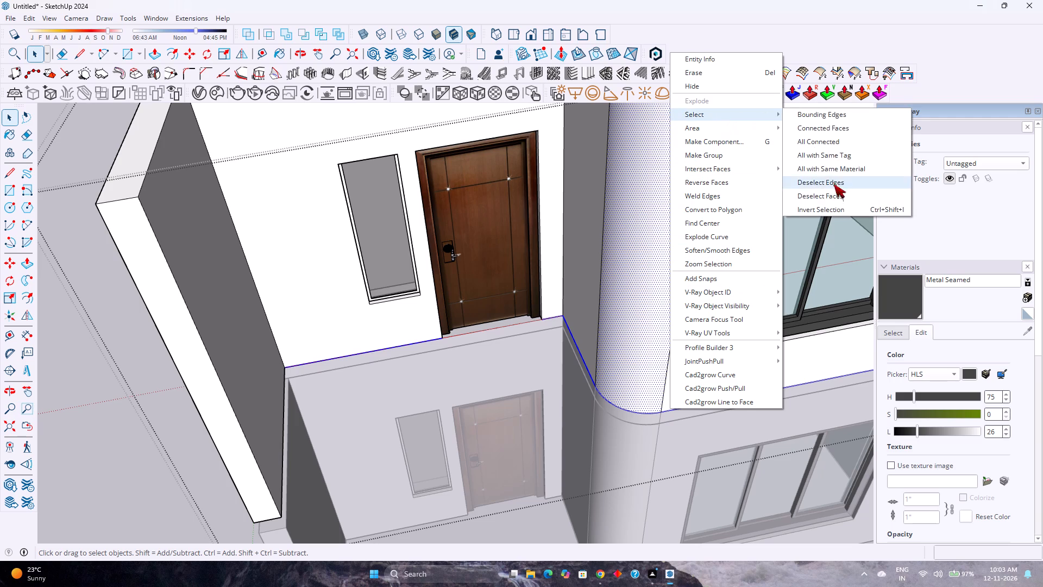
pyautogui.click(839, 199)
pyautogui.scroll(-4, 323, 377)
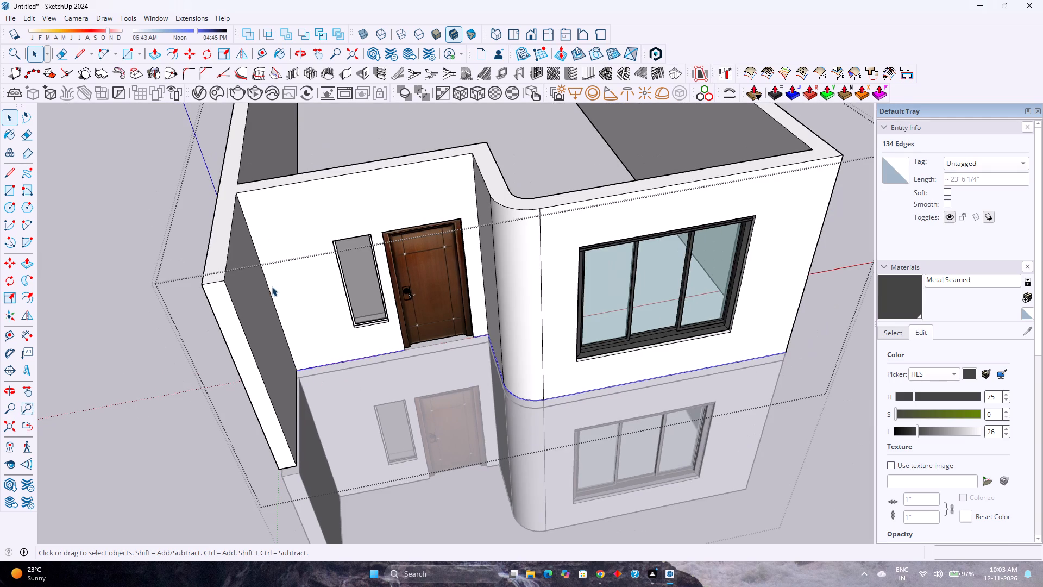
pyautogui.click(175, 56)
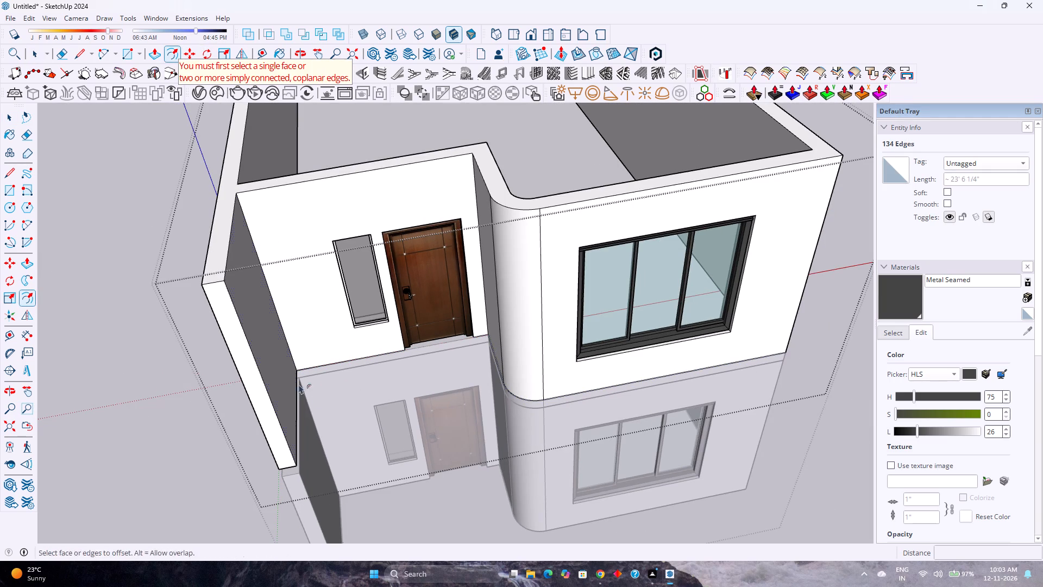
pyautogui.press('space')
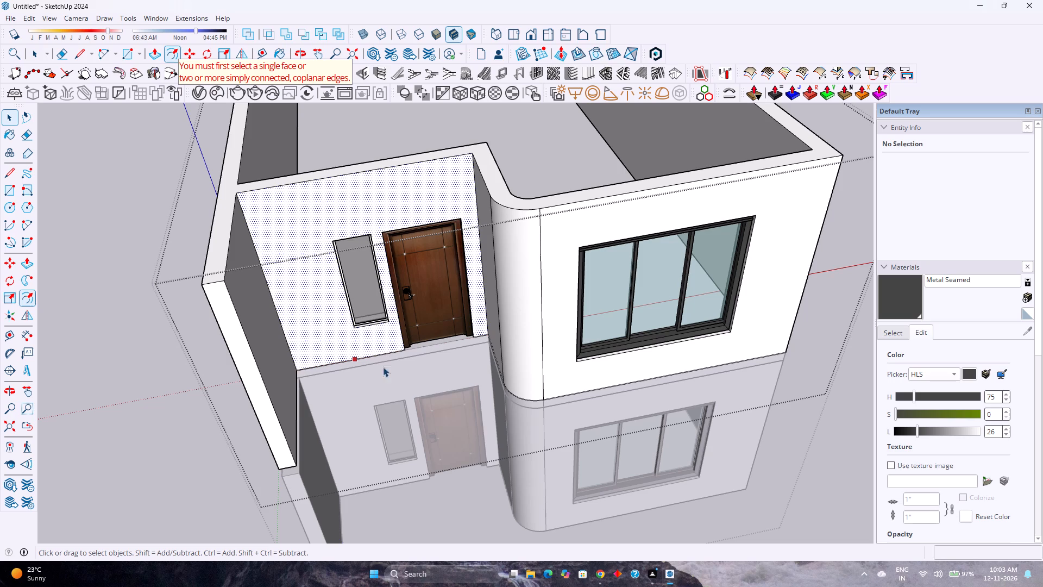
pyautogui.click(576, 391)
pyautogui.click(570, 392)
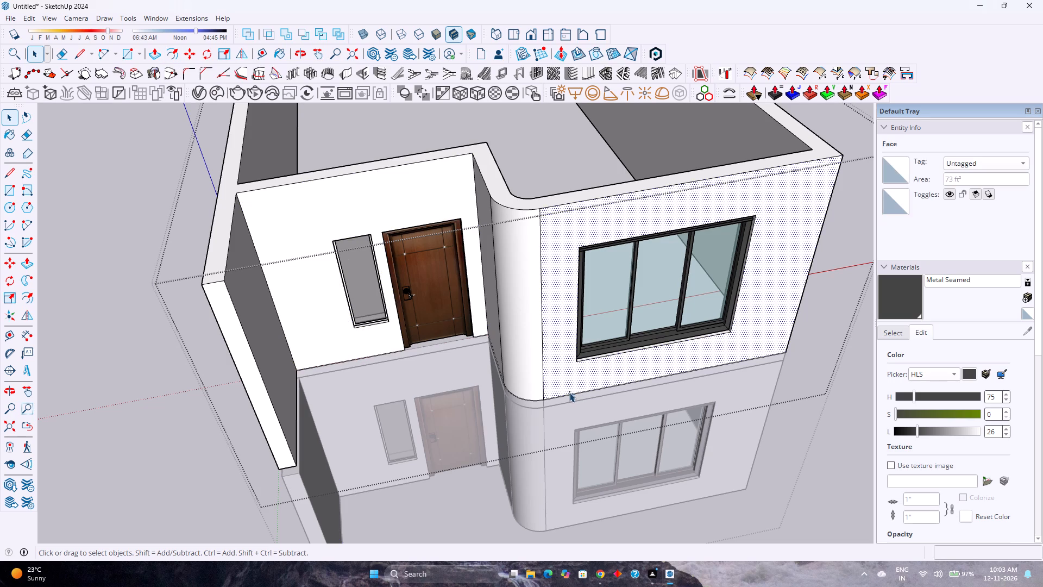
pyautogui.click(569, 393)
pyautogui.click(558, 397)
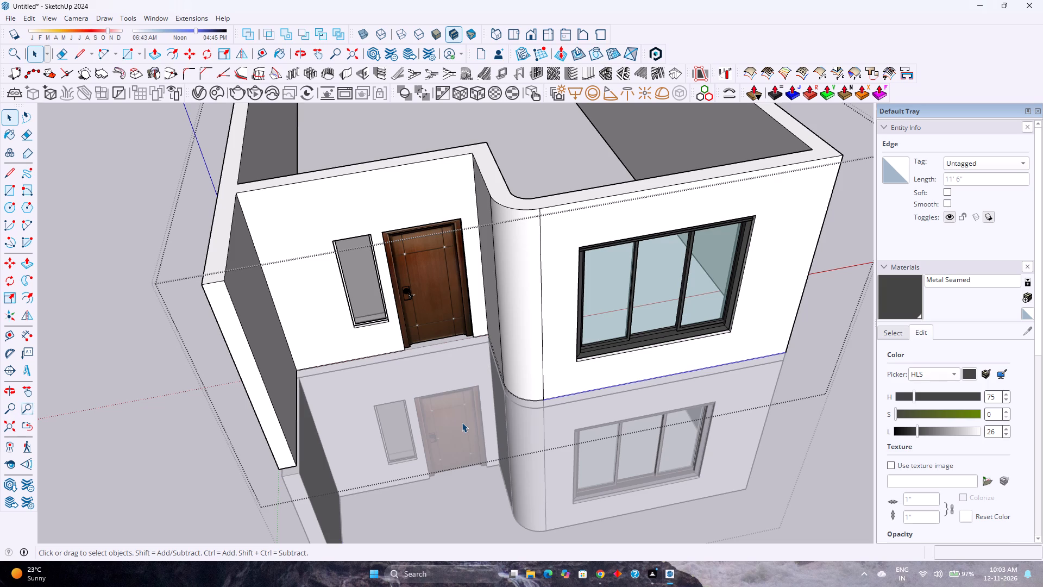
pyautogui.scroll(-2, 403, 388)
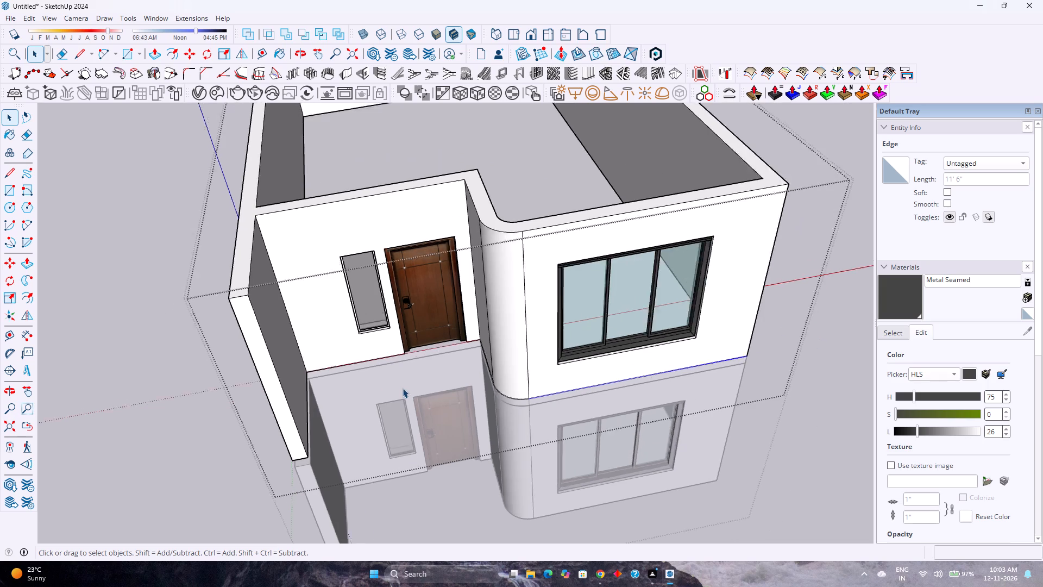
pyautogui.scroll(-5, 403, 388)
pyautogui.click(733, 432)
# Delete the door and the narrow window beside it from the upper storey's recessed front wall, working inside the upper wall group.
pyautogui.moveTo(494, 435); pyautogui.dragTo(348, 291, button='middle')
pyautogui.scroll(4, 349, 283)
pyautogui.scroll(-4, 349, 283)
pyautogui.scroll(4, 349, 283)
pyautogui.scroll(-4, 349, 283)
pyautogui.scroll(6, 350, 284)
pyautogui.moveTo(359, 290); pyautogui.dragTo(483, 338, button='middle')
pyautogui.middleClick(483, 338)
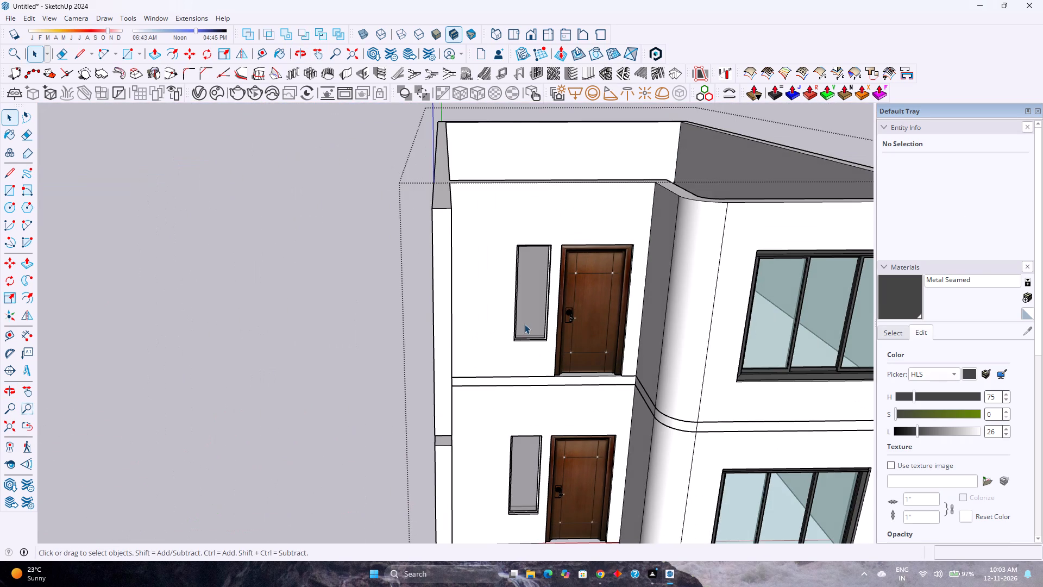
pyautogui.scroll(5, 551, 331)
pyautogui.doubleClick(551, 331)
pyautogui.scroll(3, 551, 331)
pyautogui.click(594, 329)
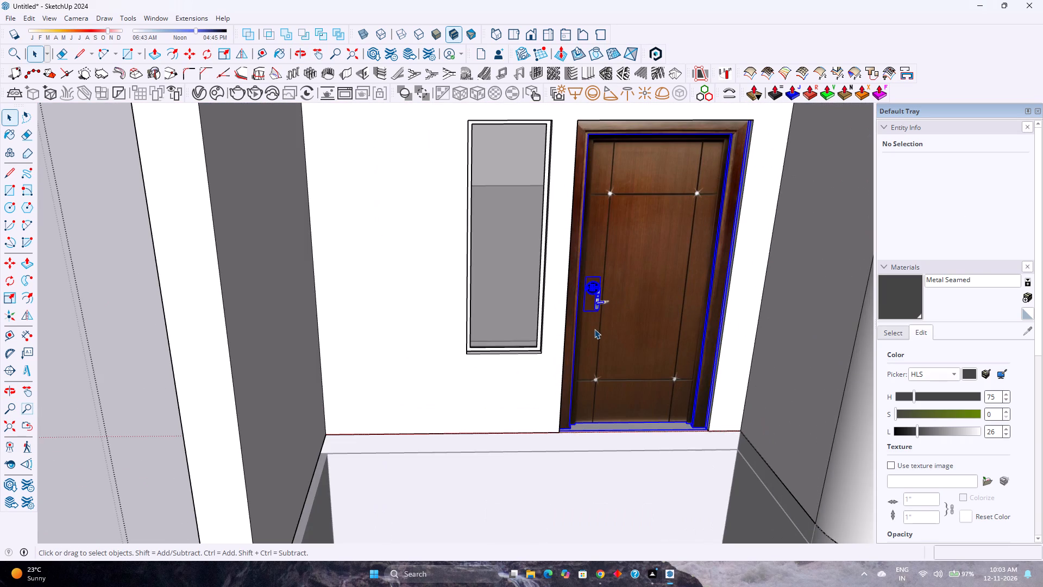
pyautogui.press('Delete')
pyautogui.scroll(1, 589, 333)
pyautogui.moveTo(587, 333); pyautogui.dragTo(567, 356, button='middle')
pyautogui.click(486, 376)
pyautogui.press('Delete')
# Push/Pull the side faces of the empty window and door openings across to fill them flush, moving 3' 6" for the door.
pyautogui.scroll(3, 485, 377)
pyautogui.moveTo(485, 377); pyautogui.dragTo(537, 427, button='middle')
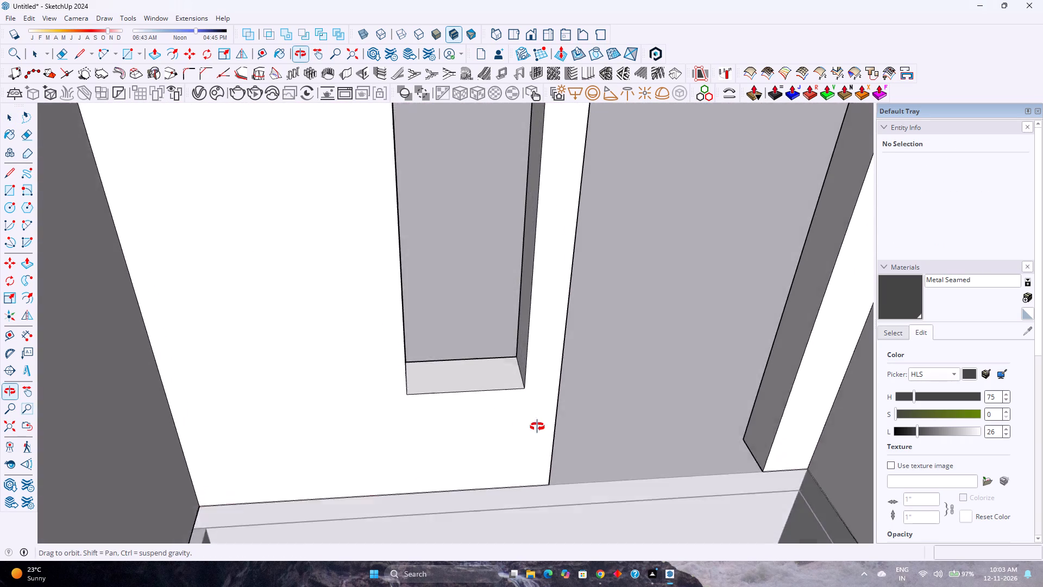
pyautogui.moveTo(537, 427); pyautogui.dragTo(580, 440, button='middle')
pyautogui.press('p')
pyautogui.scroll(2, 527, 365)
pyautogui.click(523, 357)
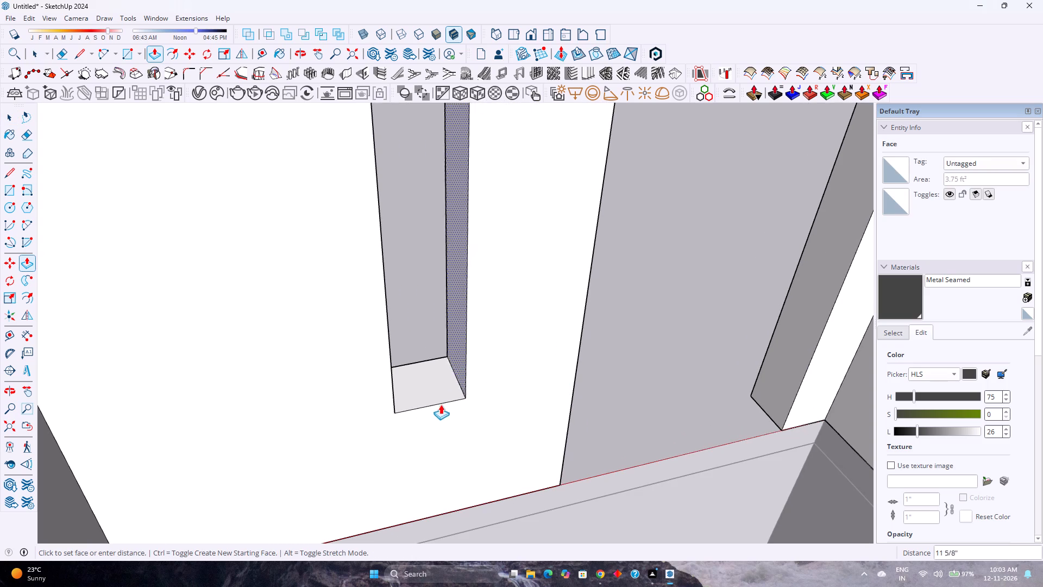
pyautogui.click(393, 410)
pyautogui.click(798, 348)
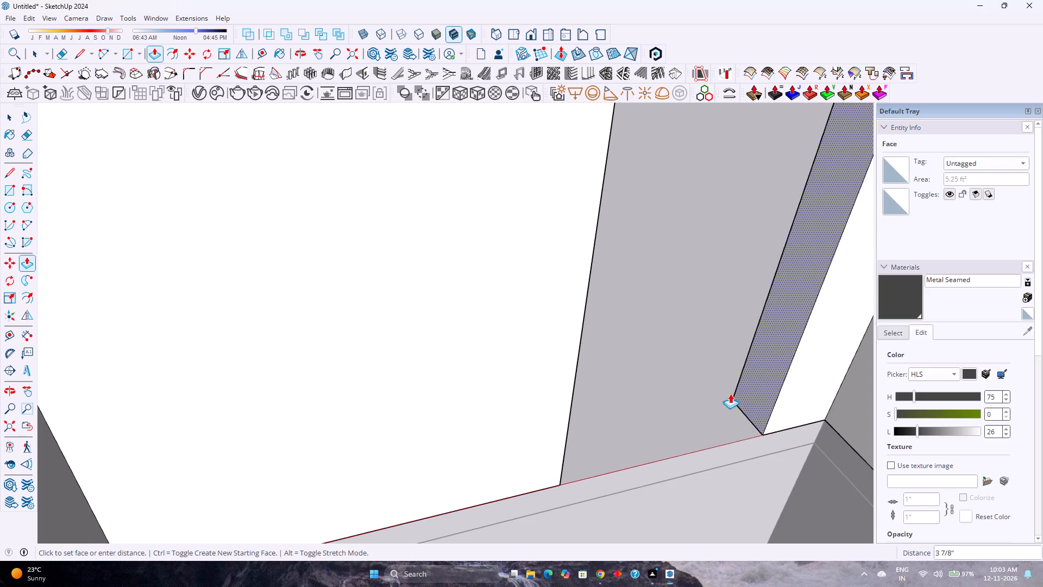
pyautogui.click(558, 482)
# Examine the upper storey's filled front wall from above and from the front.
pyautogui.scroll(-10, 530, 400)
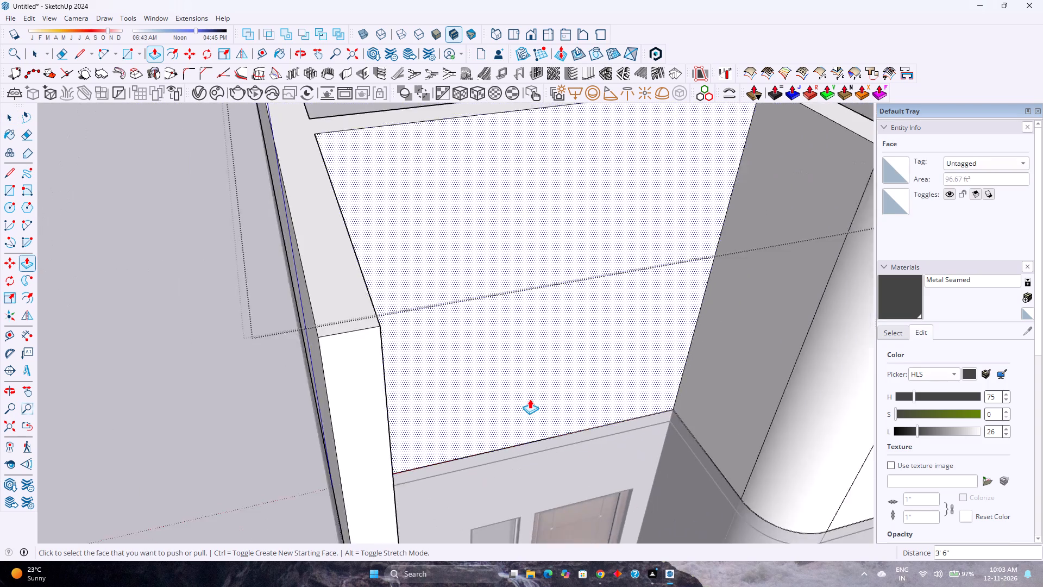
pyautogui.scroll(-9, 530, 399)
pyautogui.scroll(-3, 574, 413)
pyautogui.moveTo(623, 430); pyautogui.dragTo(464, 416, button='middle')
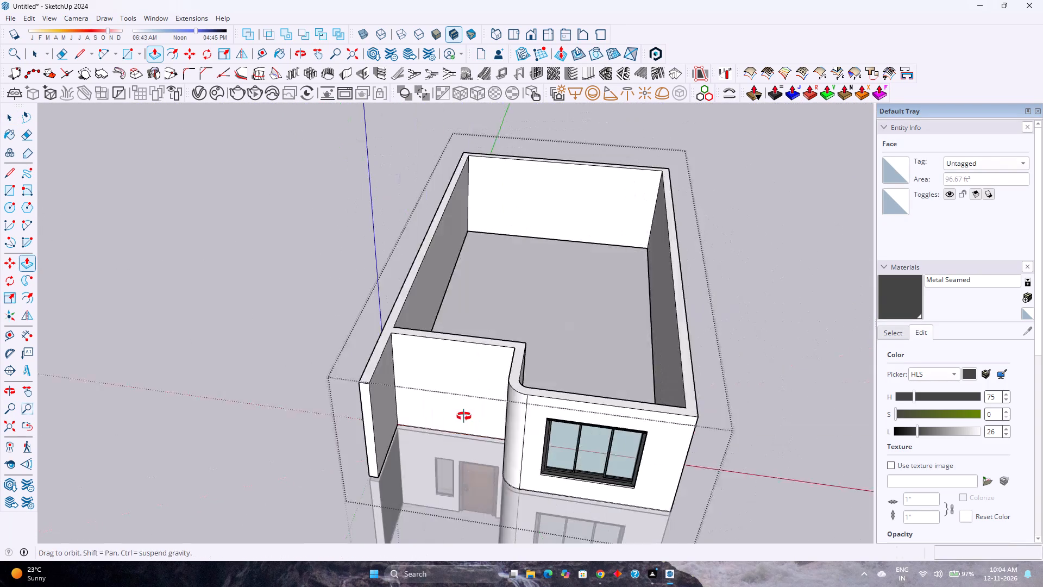
pyautogui.moveTo(464, 416); pyautogui.dragTo(458, 408, button='middle')
pyautogui.scroll(-1, 471, 384)
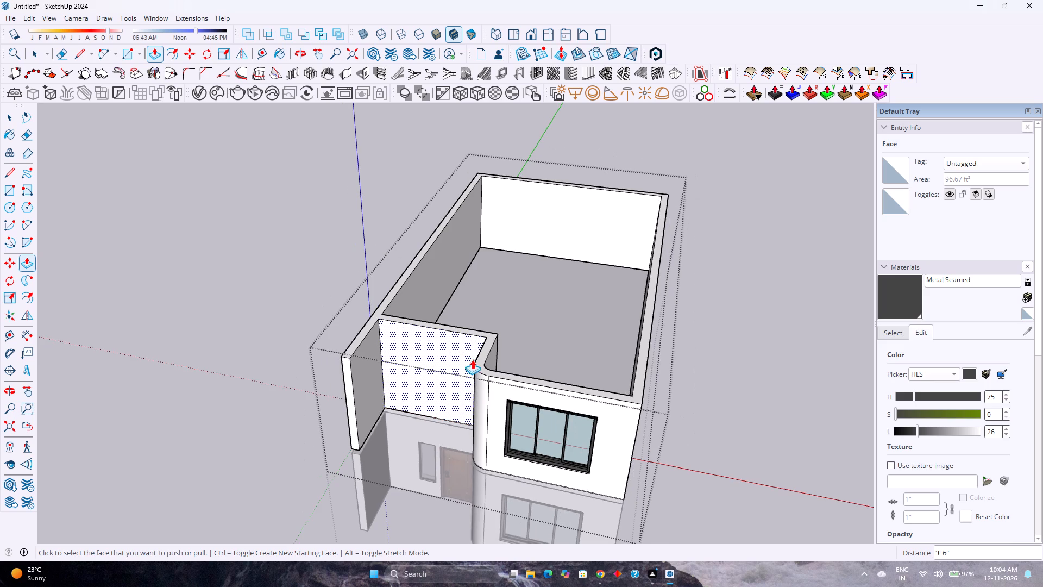
pyautogui.scroll(-1, 472, 357)
pyautogui.moveTo(492, 377); pyautogui.dragTo(586, 287, button='middle')
pyautogui.scroll(4, 550, 312)
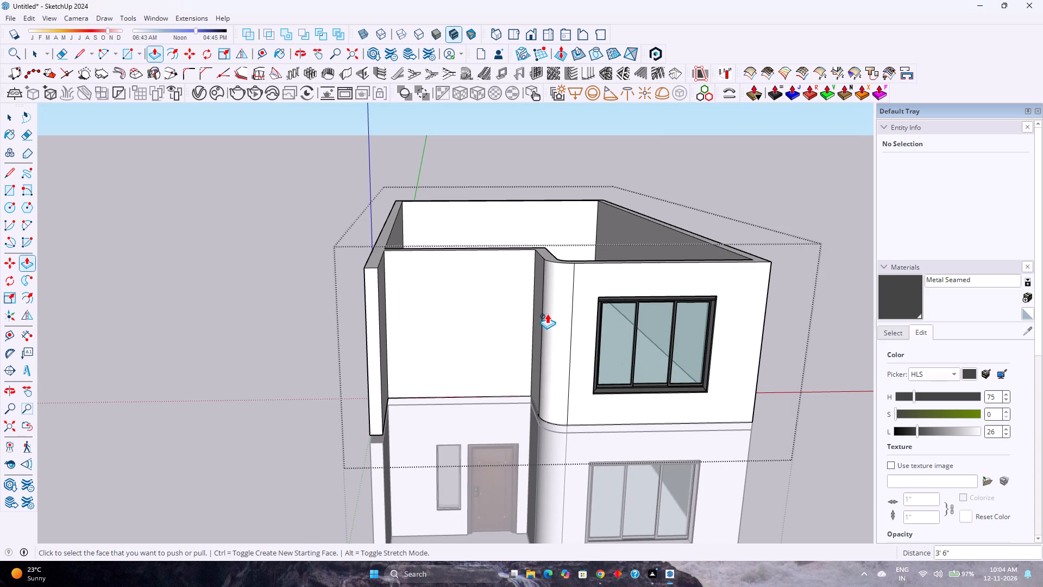
pyautogui.scroll(9, 489, 322)
pyautogui.scroll(-6, 489, 322)
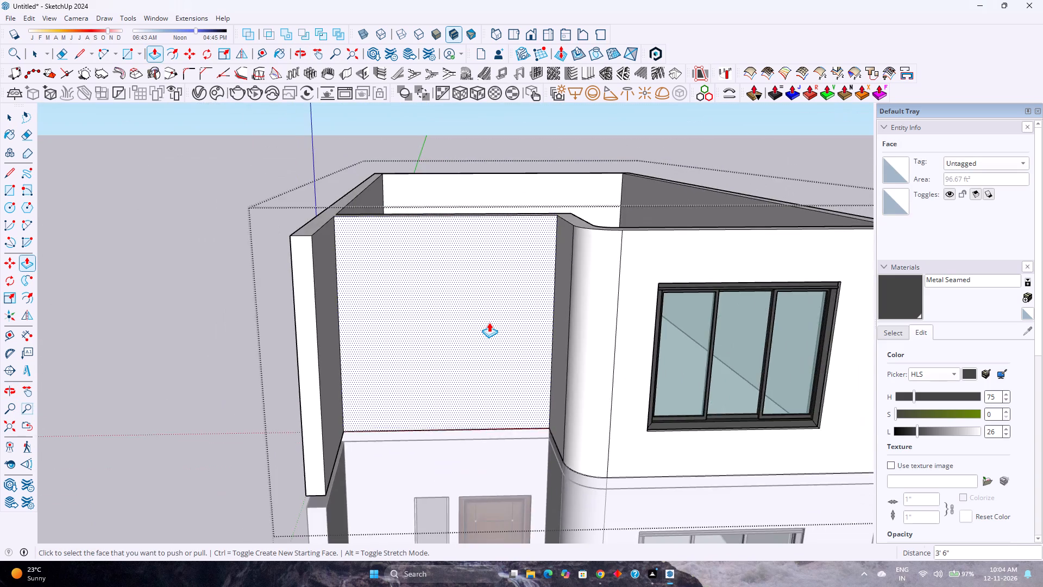
pyautogui.scroll(5, 489, 322)
pyautogui.scroll(-4, 489, 322)
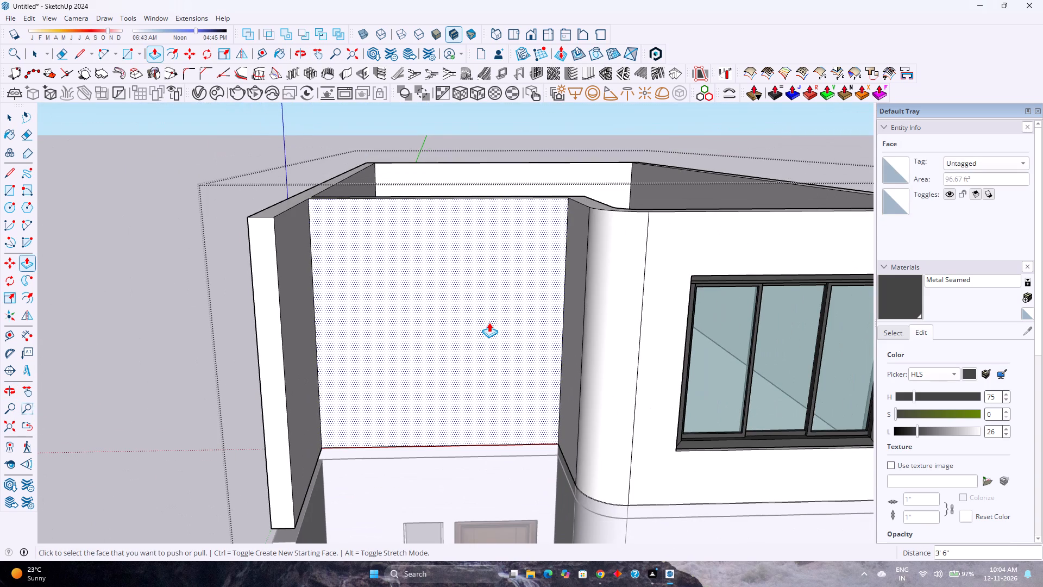
# Weld the two edge segments along the bottom of the upper storey's blank front wall into a single curve.
pyautogui.press('space')
pyautogui.click(411, 446)
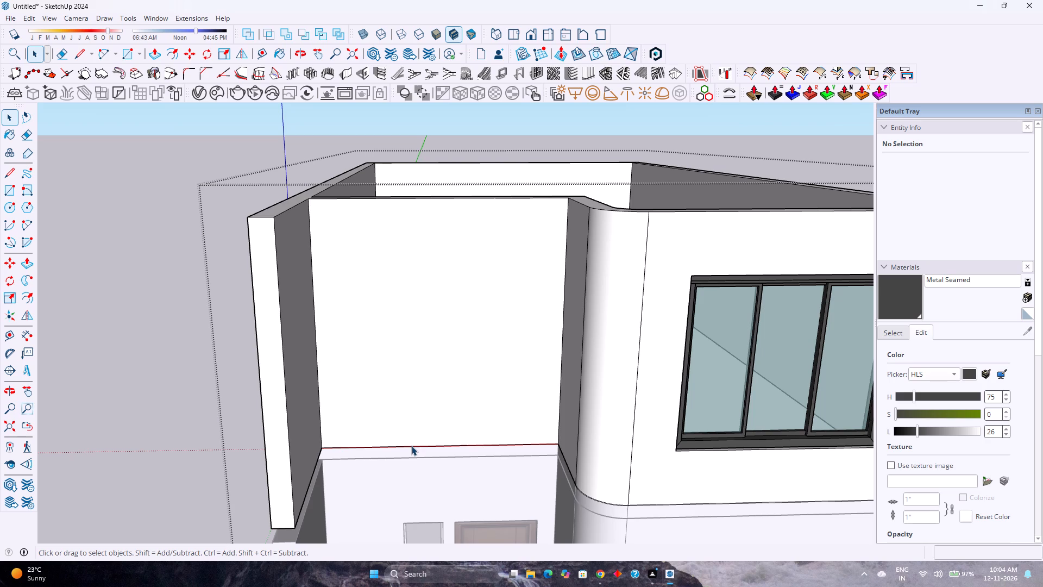
pyautogui.keyDown('ctrl'); pyautogui.click(475, 444); pyautogui.keyUp('ctrl')
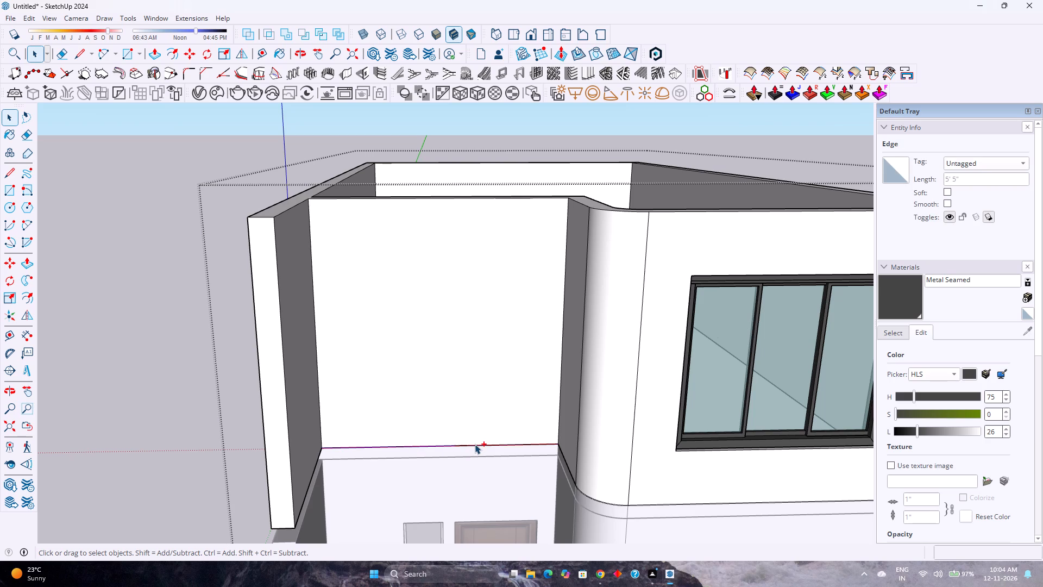
pyautogui.rightClick(475, 444)
pyautogui.click(518, 294)
pyautogui.moveTo(425, 407); pyautogui.dragTo(612, 531, button='middle')
pyautogui.scroll(-1, 449, 310)
pyautogui.scroll(3, 448, 310)
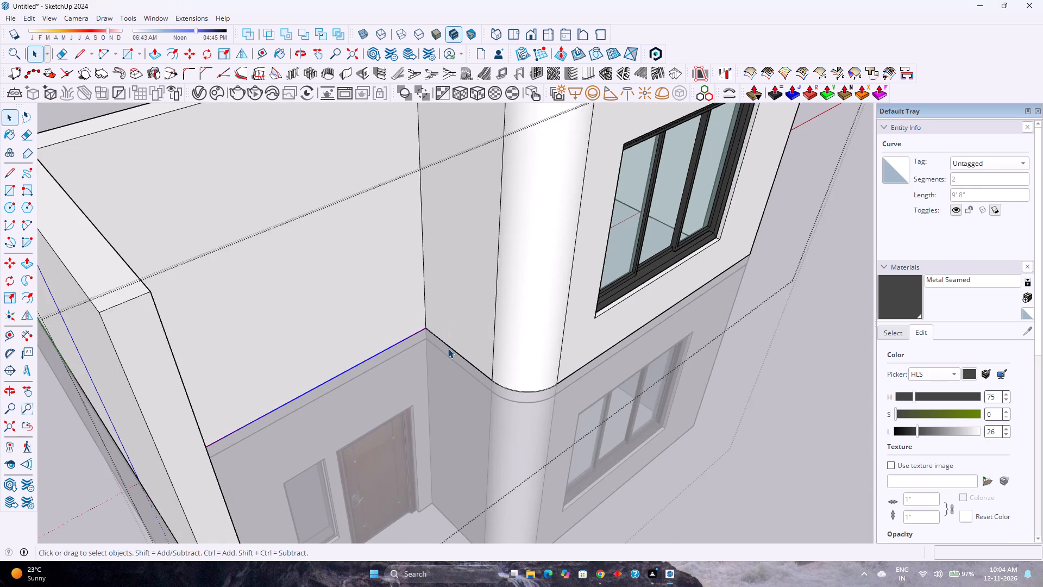
pyautogui.scroll(2, 450, 349)
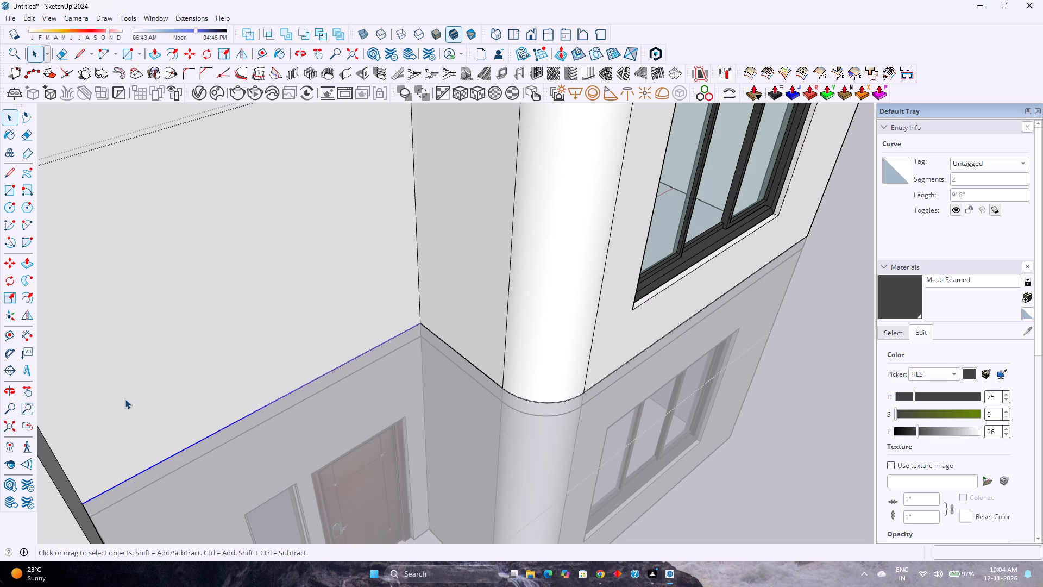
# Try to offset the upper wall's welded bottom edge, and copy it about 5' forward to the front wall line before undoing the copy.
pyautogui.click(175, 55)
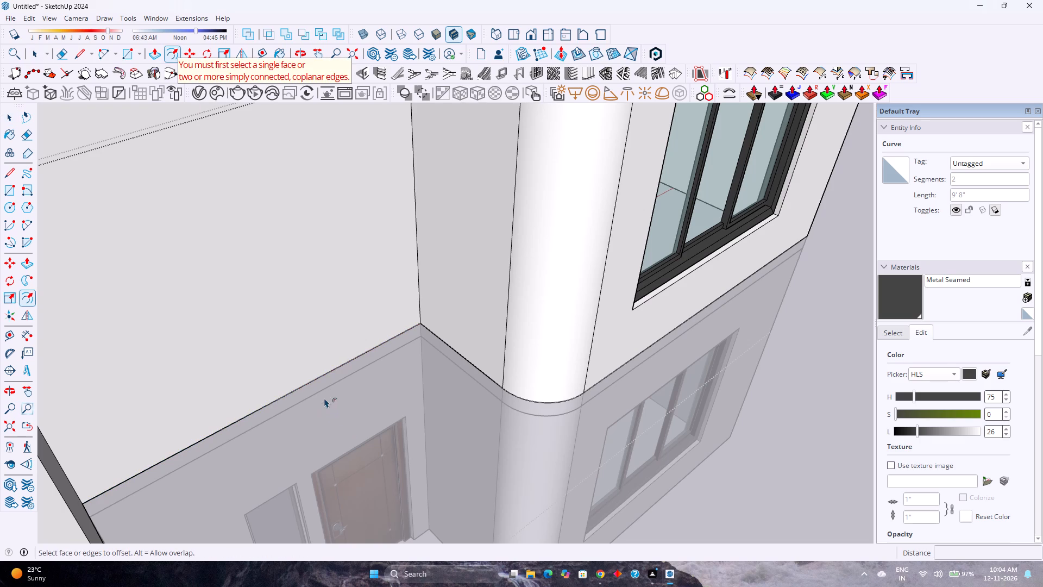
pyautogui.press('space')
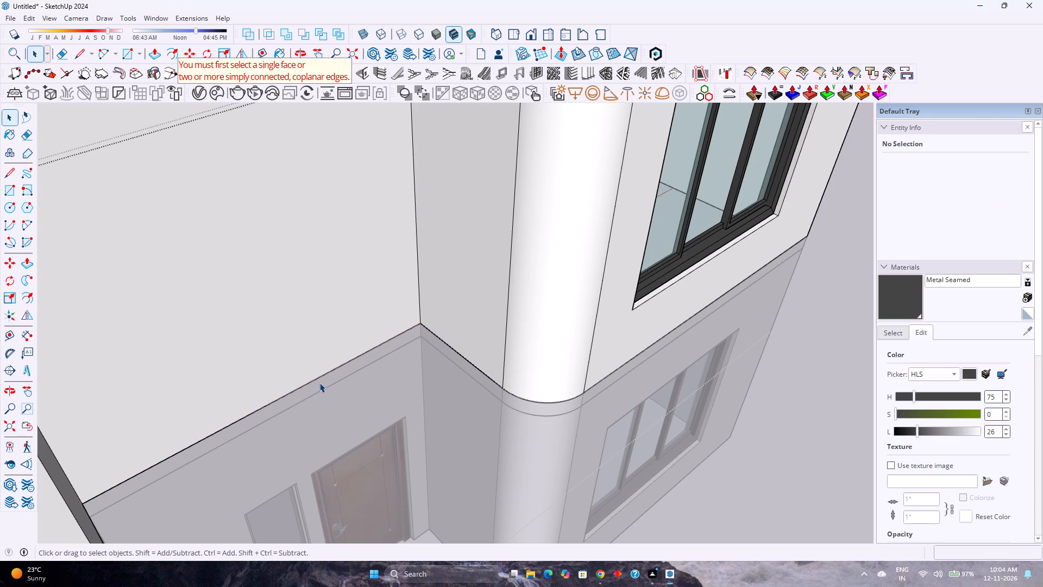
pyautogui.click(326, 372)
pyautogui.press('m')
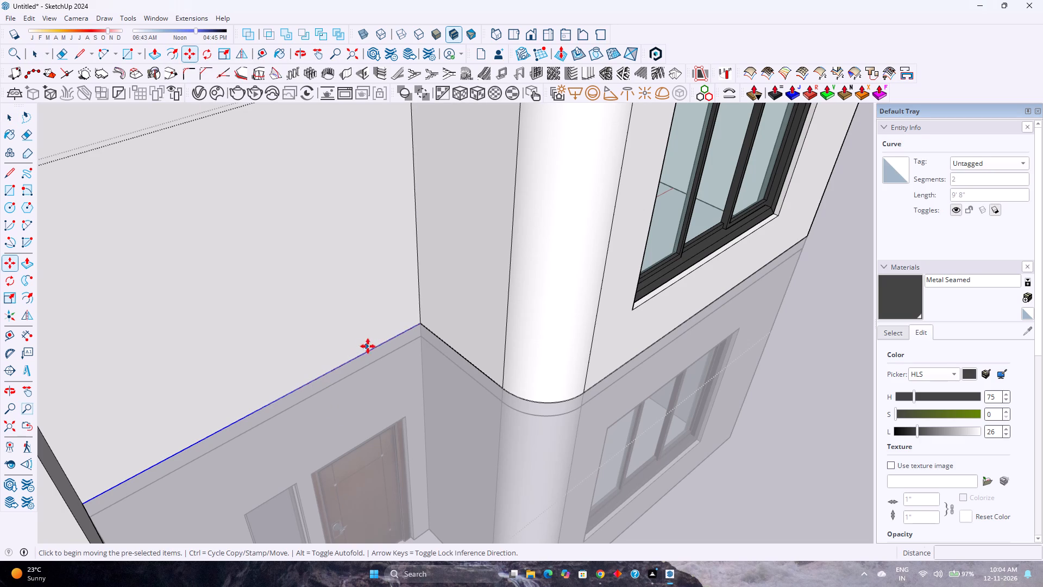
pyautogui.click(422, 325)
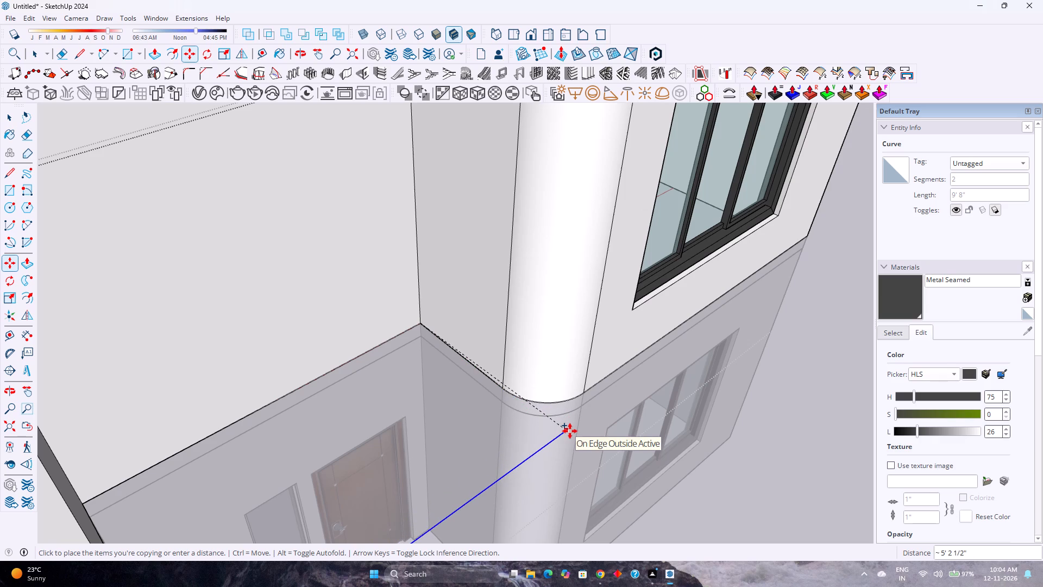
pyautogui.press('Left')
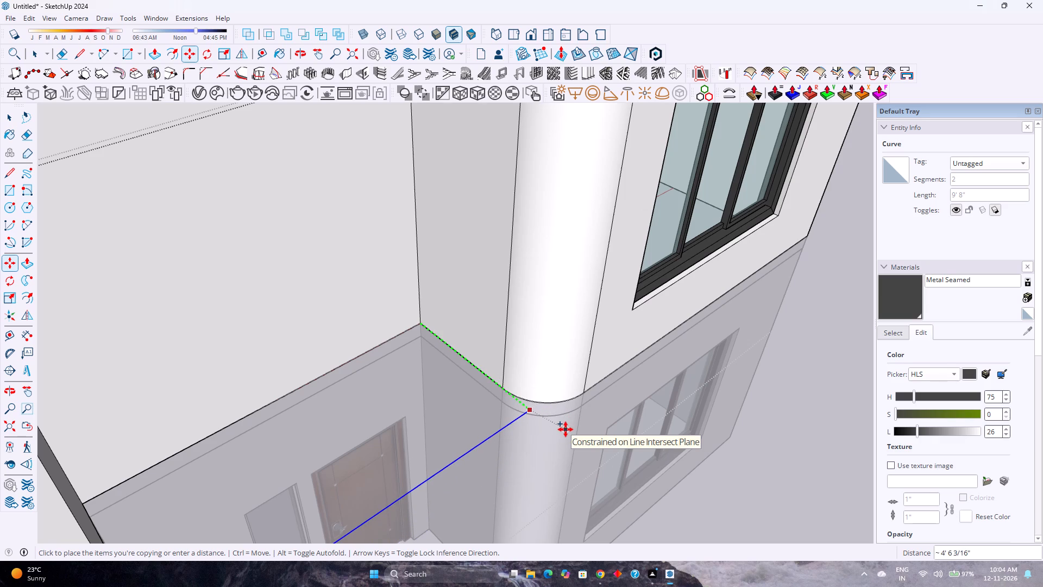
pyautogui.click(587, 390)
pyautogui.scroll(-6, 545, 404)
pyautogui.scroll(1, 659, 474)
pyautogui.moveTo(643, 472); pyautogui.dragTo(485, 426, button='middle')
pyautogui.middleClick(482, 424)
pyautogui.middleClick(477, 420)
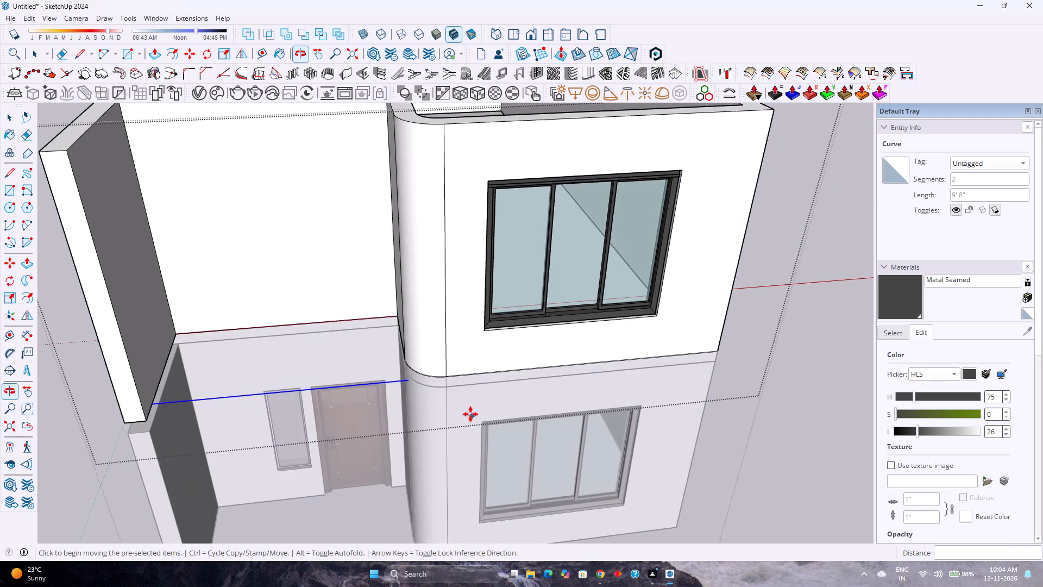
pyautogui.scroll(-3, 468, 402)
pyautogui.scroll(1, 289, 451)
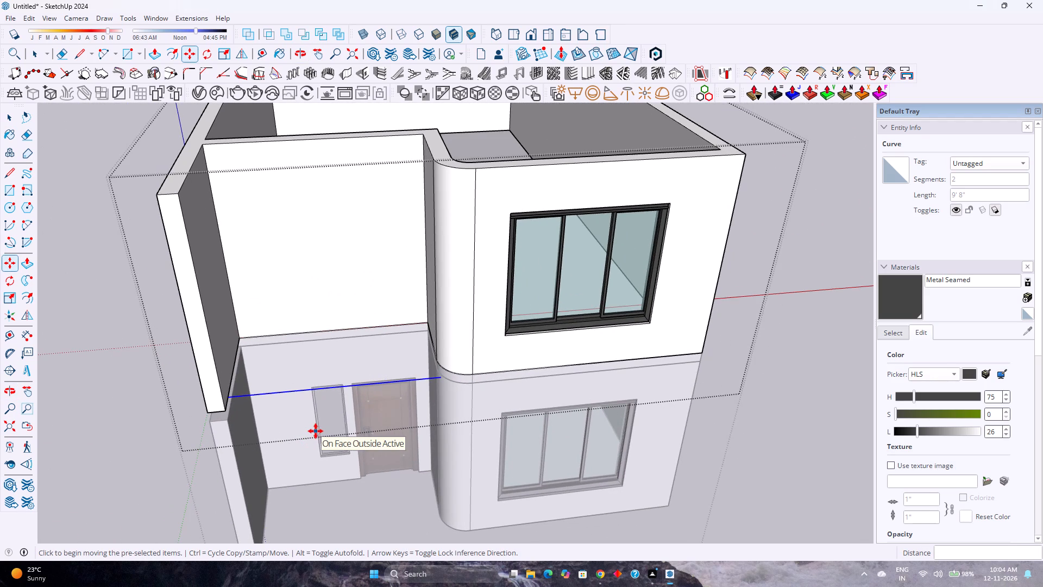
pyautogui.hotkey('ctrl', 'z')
# Inside the slab group between the storeys, Push/Pull the recessed front edge face forward about 5', level with the front wall.
pyautogui.press('space')
pyautogui.click(736, 448)
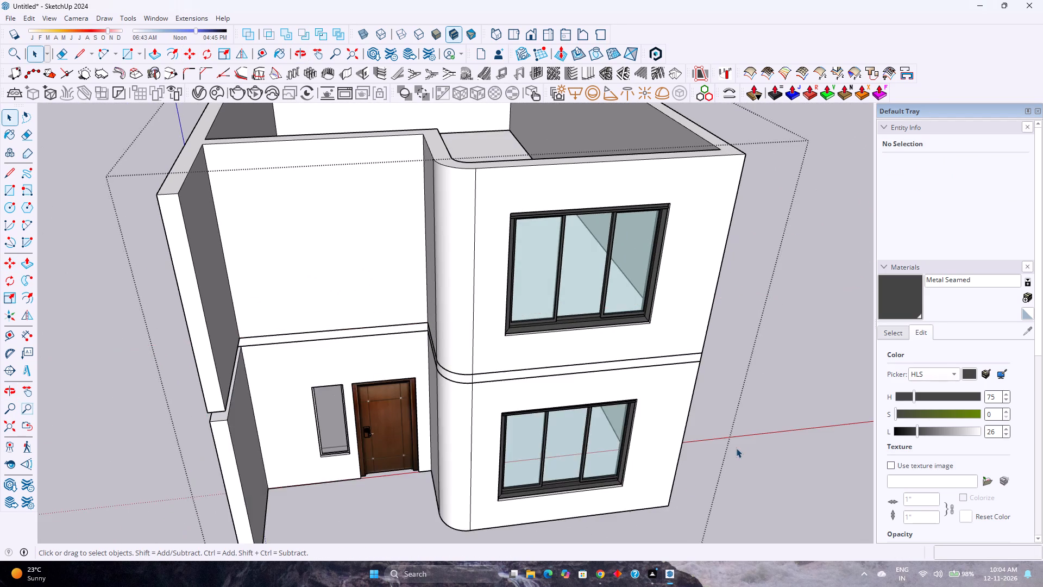
pyautogui.scroll(3, 751, 447)
pyautogui.moveTo(751, 447); pyautogui.dragTo(335, 354, button='middle')
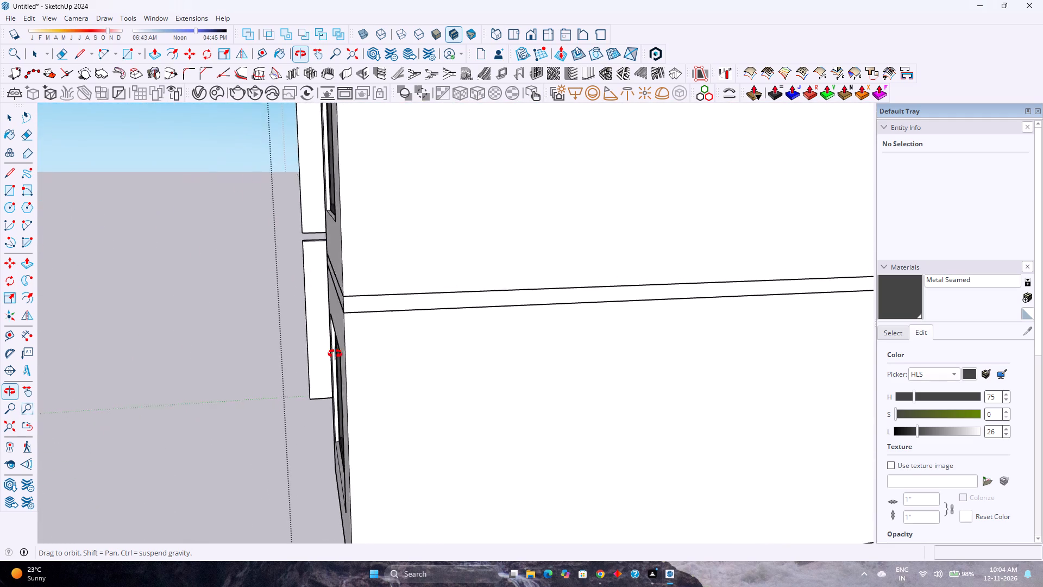
pyautogui.moveTo(335, 354); pyautogui.dragTo(904, 347, button='middle')
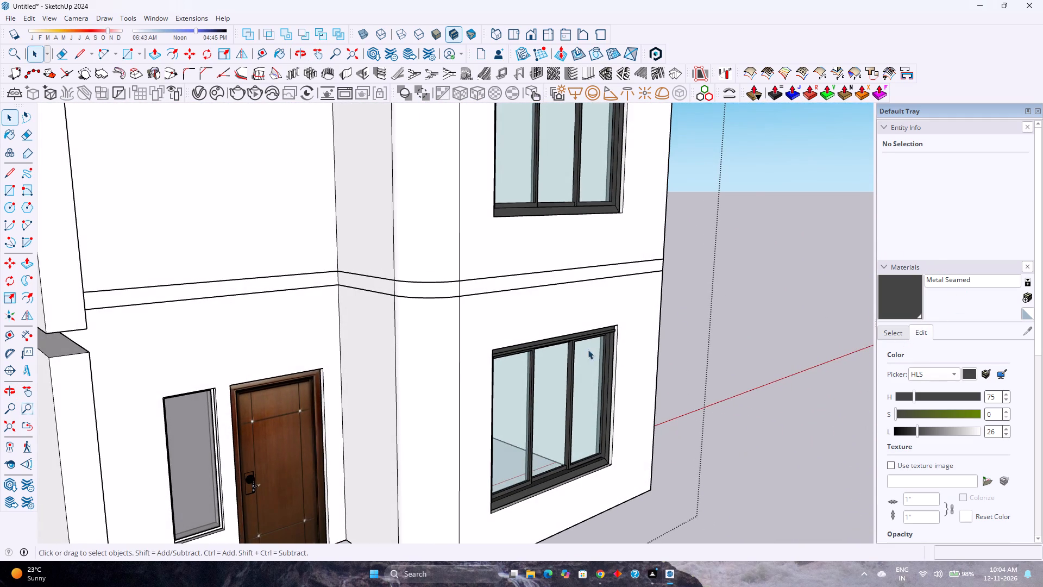
pyautogui.scroll(2, 487, 328)
pyautogui.scroll(1, 245, 353)
pyautogui.scroll(-5, 245, 353)
pyautogui.scroll(1, 249, 349)
pyautogui.scroll(-2, 251, 348)
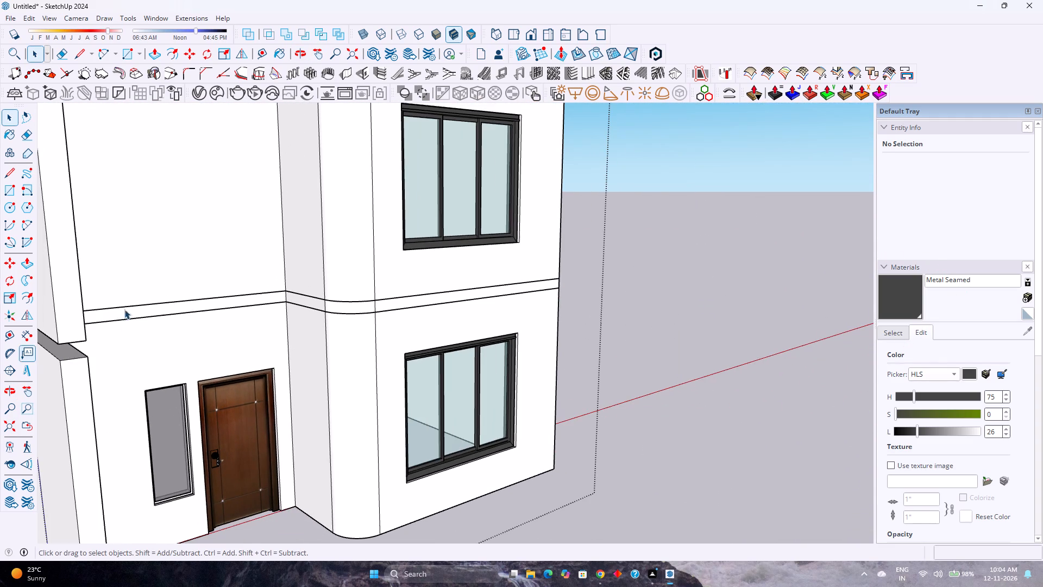
pyautogui.doubleClick(166, 310)
pyautogui.scroll(2, 166, 310)
pyautogui.click(166, 310)
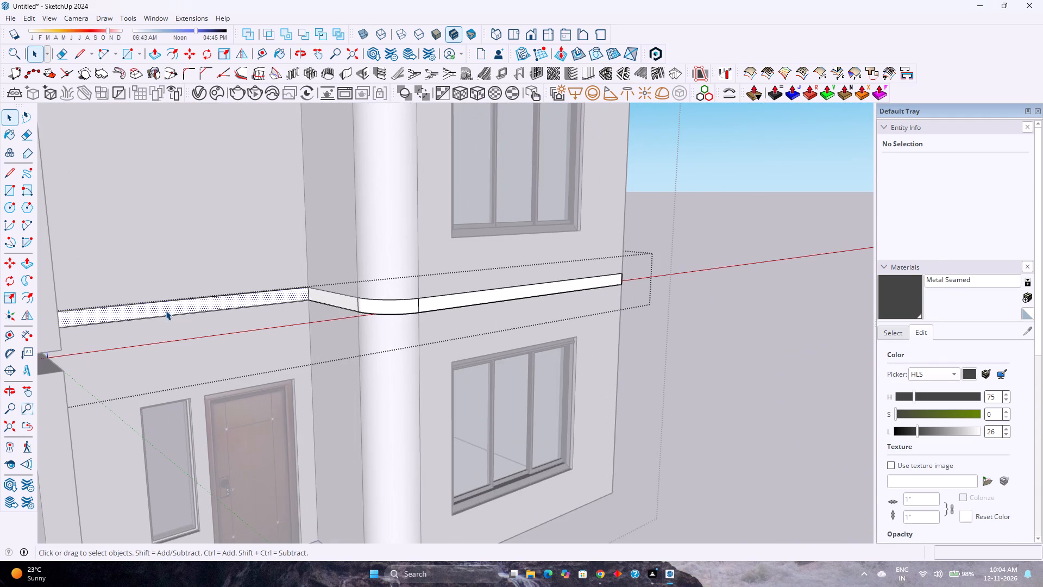
pyautogui.press('p')
pyautogui.click(166, 310)
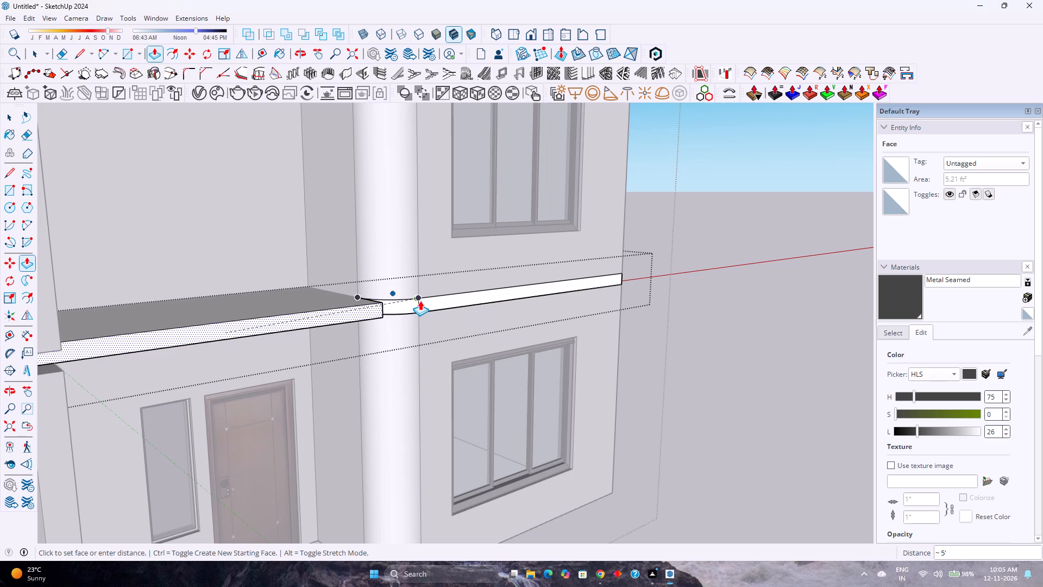
pyautogui.click(420, 301)
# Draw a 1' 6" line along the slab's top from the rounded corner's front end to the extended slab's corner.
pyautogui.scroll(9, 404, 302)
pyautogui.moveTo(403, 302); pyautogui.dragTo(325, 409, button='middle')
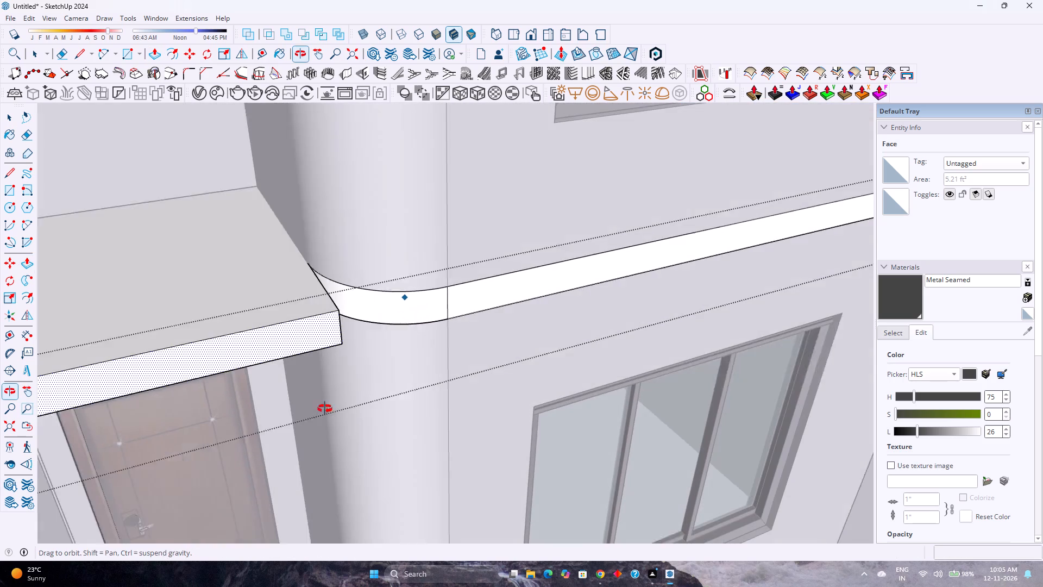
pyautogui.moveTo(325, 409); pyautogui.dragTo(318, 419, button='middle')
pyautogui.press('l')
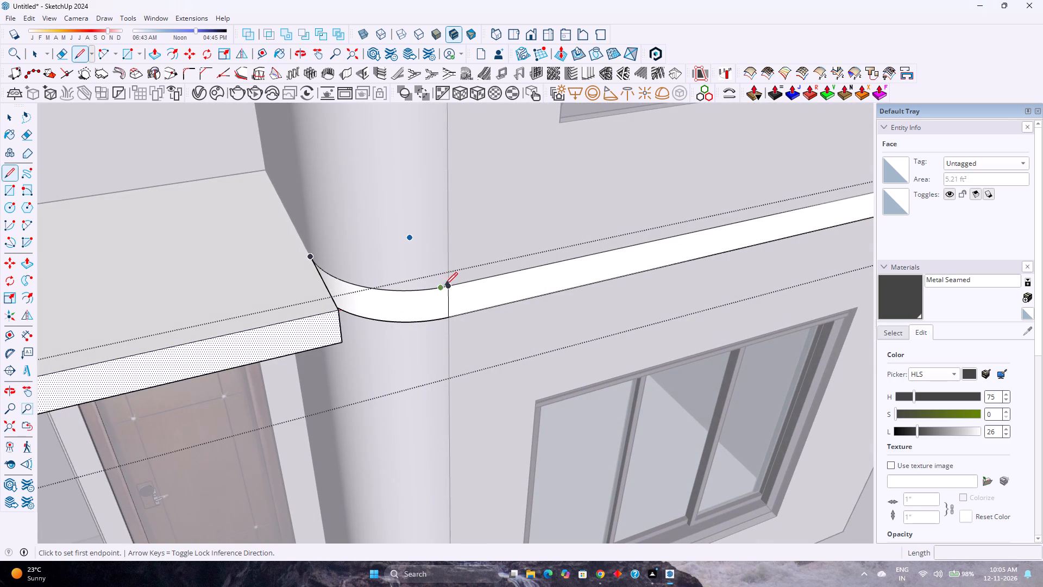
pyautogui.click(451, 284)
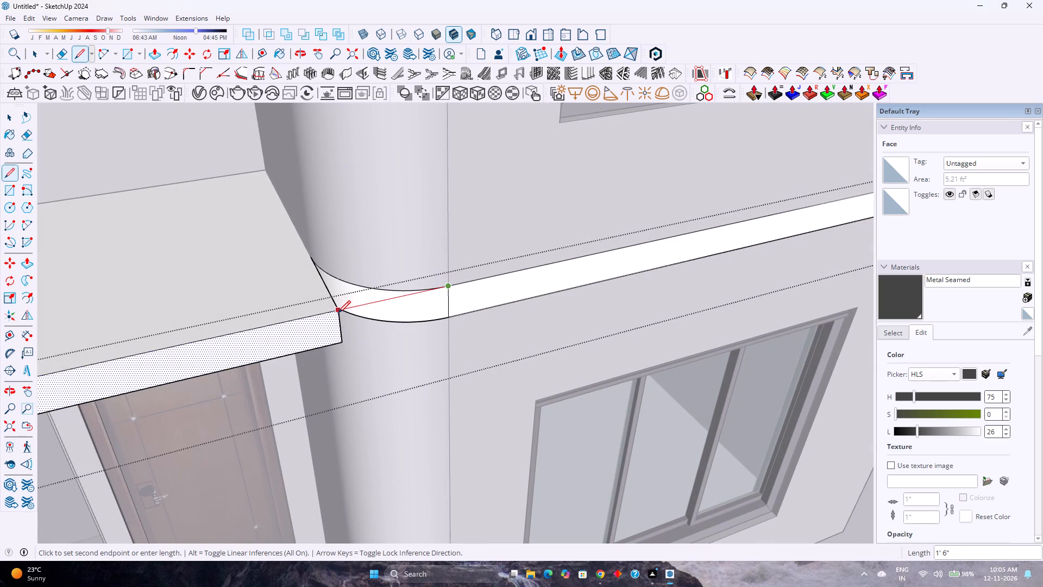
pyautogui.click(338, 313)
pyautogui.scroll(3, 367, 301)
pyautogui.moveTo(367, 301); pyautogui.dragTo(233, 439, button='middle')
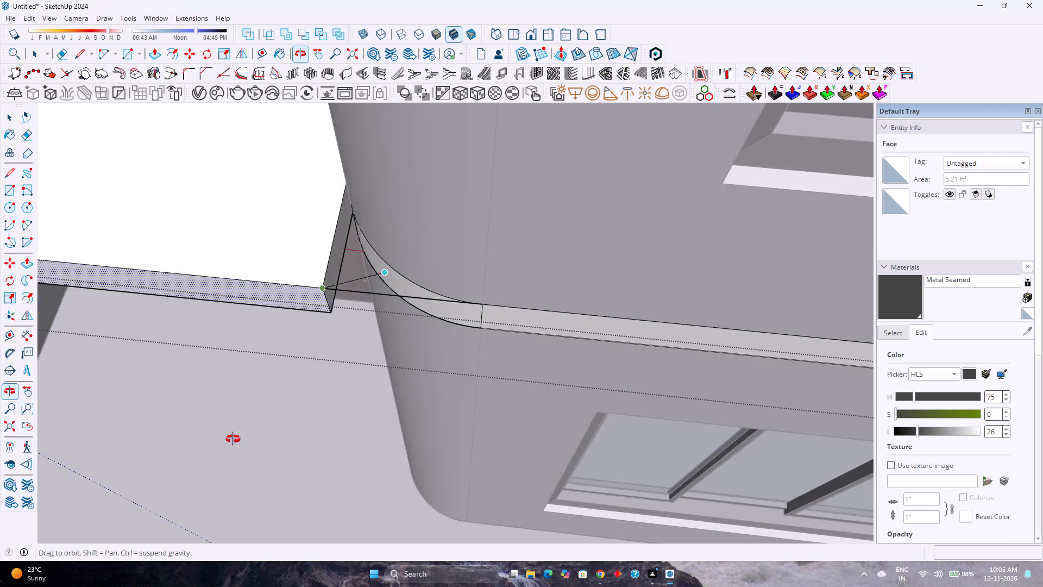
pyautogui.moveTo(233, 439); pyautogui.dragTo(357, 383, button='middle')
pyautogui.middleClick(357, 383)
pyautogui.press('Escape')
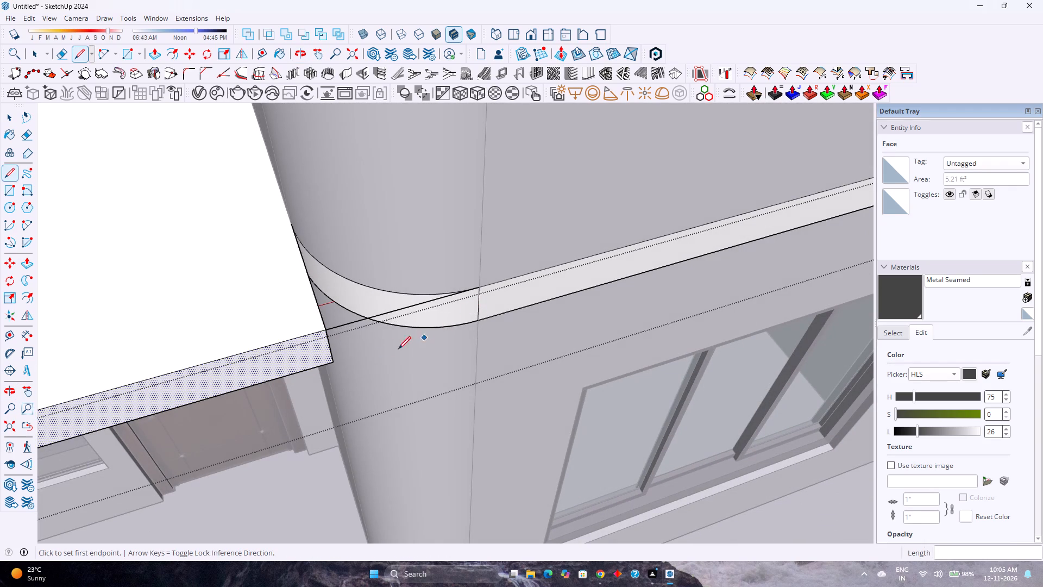
# Draw a 1' 6" line from the extended slab's bottom corner to the rounded corner's front end, closing the underside gap.
pyautogui.click(333, 364)
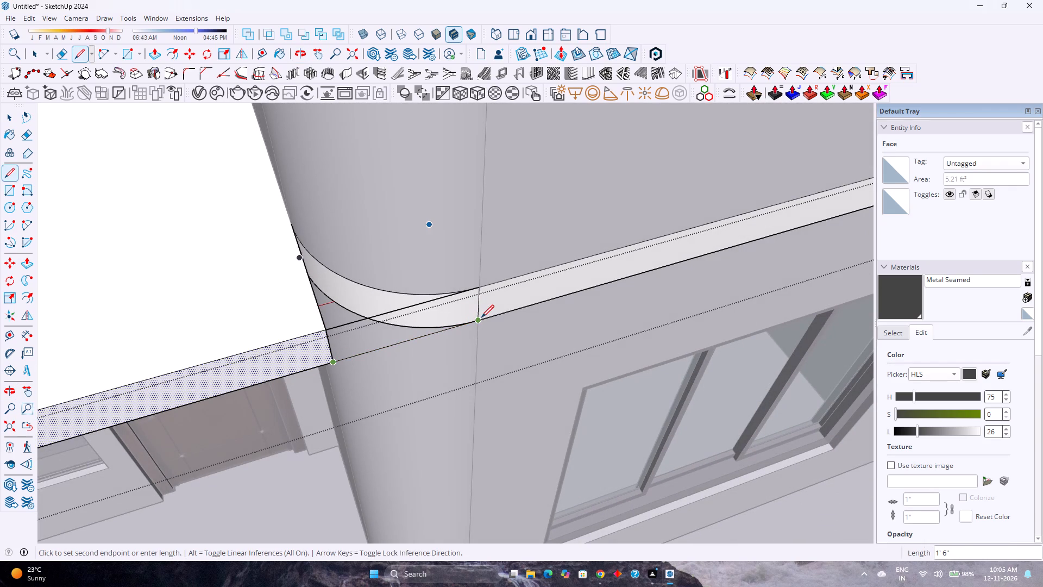
pyautogui.click(481, 317)
pyautogui.scroll(3, 419, 329)
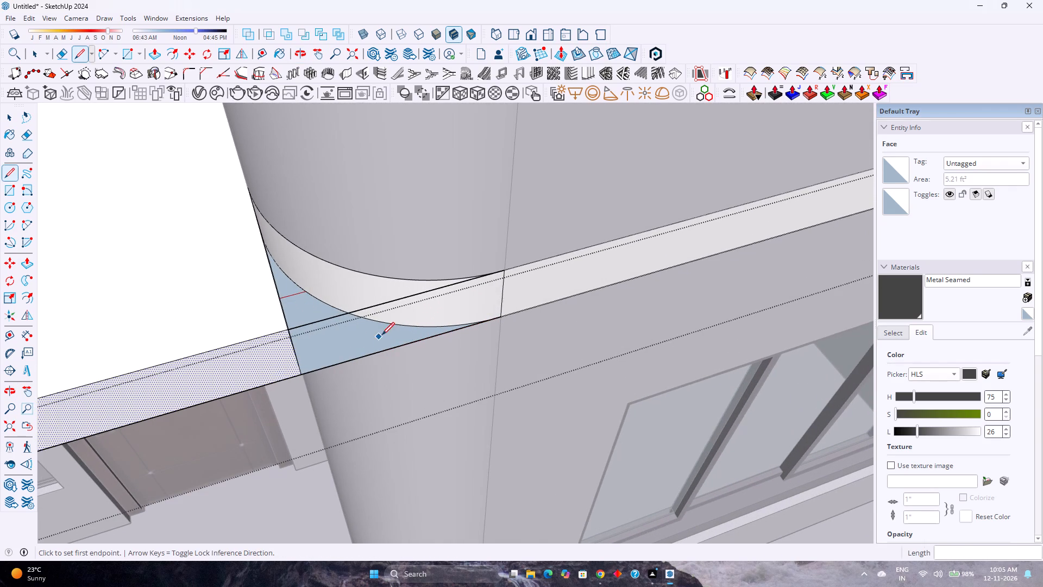
pyautogui.scroll(2, 302, 329)
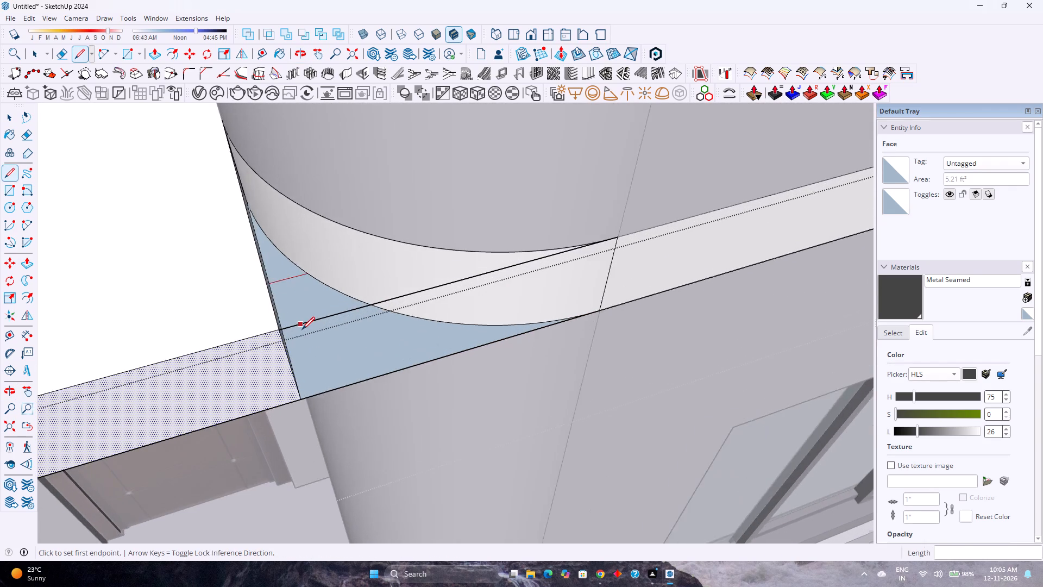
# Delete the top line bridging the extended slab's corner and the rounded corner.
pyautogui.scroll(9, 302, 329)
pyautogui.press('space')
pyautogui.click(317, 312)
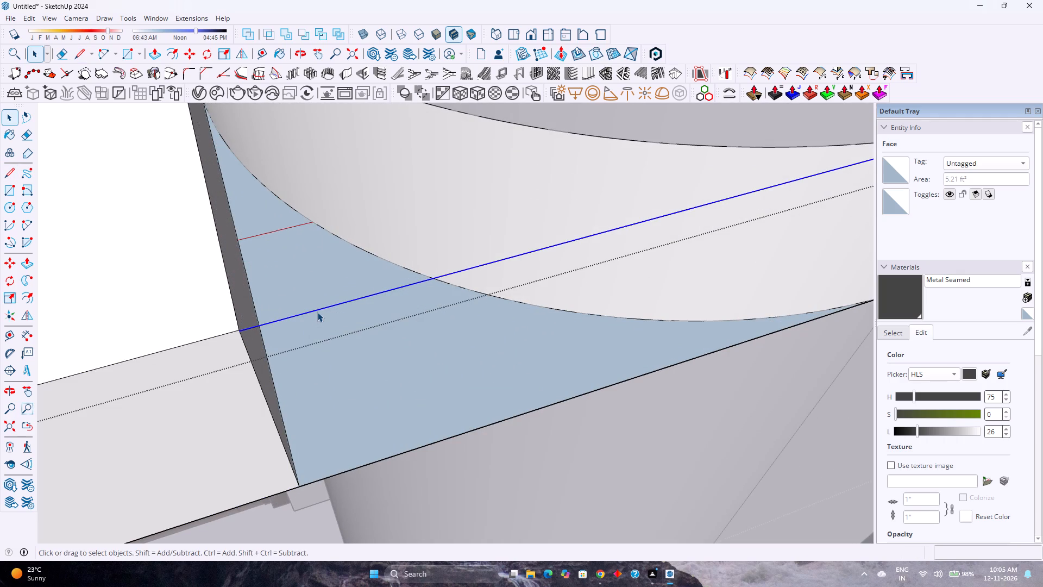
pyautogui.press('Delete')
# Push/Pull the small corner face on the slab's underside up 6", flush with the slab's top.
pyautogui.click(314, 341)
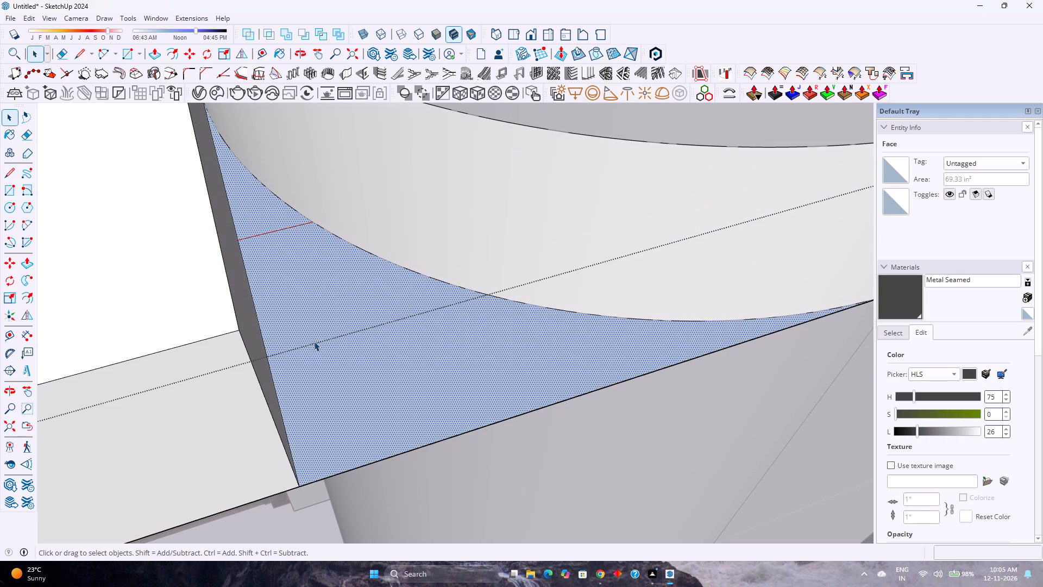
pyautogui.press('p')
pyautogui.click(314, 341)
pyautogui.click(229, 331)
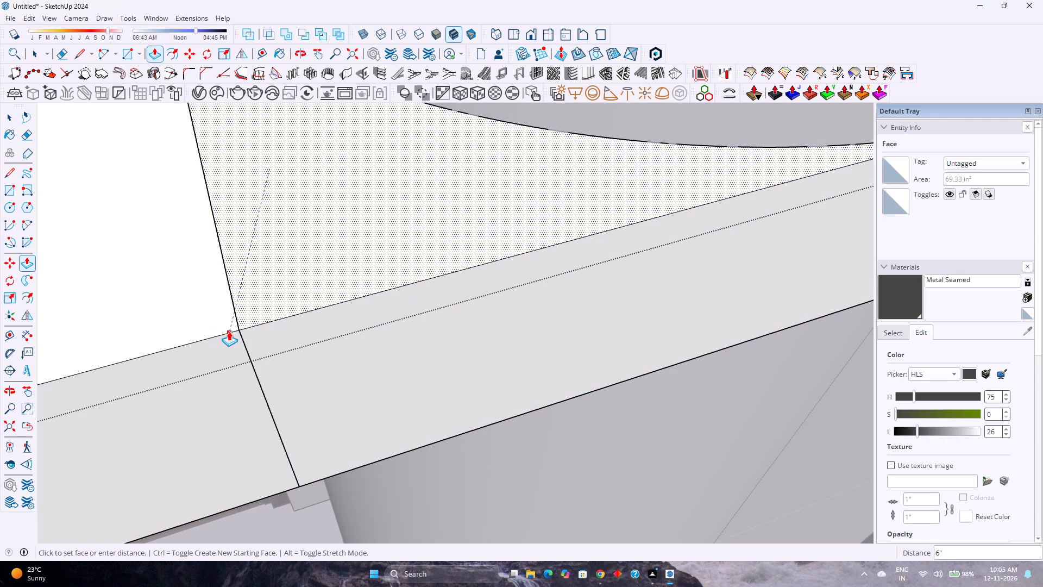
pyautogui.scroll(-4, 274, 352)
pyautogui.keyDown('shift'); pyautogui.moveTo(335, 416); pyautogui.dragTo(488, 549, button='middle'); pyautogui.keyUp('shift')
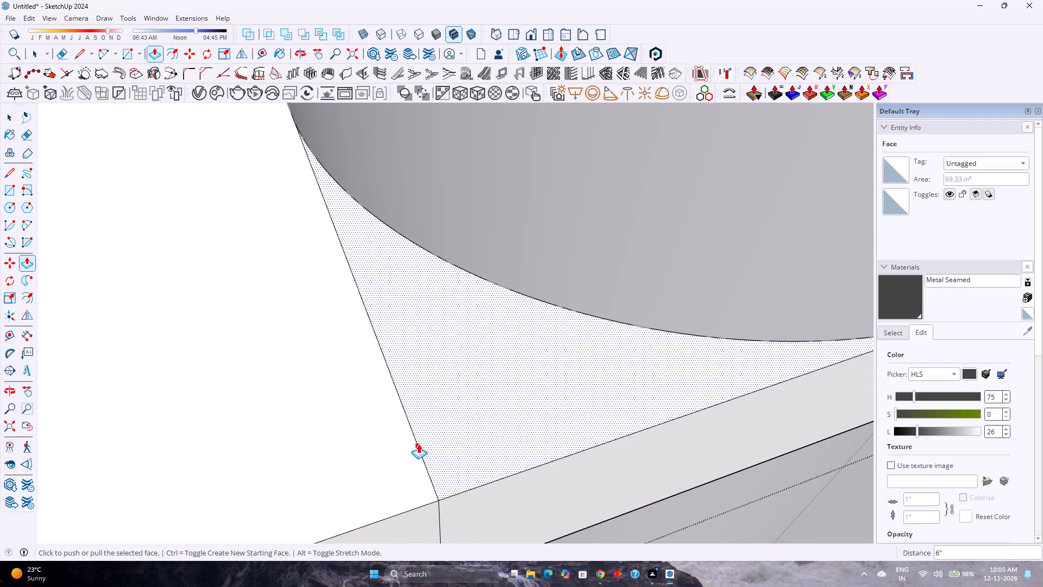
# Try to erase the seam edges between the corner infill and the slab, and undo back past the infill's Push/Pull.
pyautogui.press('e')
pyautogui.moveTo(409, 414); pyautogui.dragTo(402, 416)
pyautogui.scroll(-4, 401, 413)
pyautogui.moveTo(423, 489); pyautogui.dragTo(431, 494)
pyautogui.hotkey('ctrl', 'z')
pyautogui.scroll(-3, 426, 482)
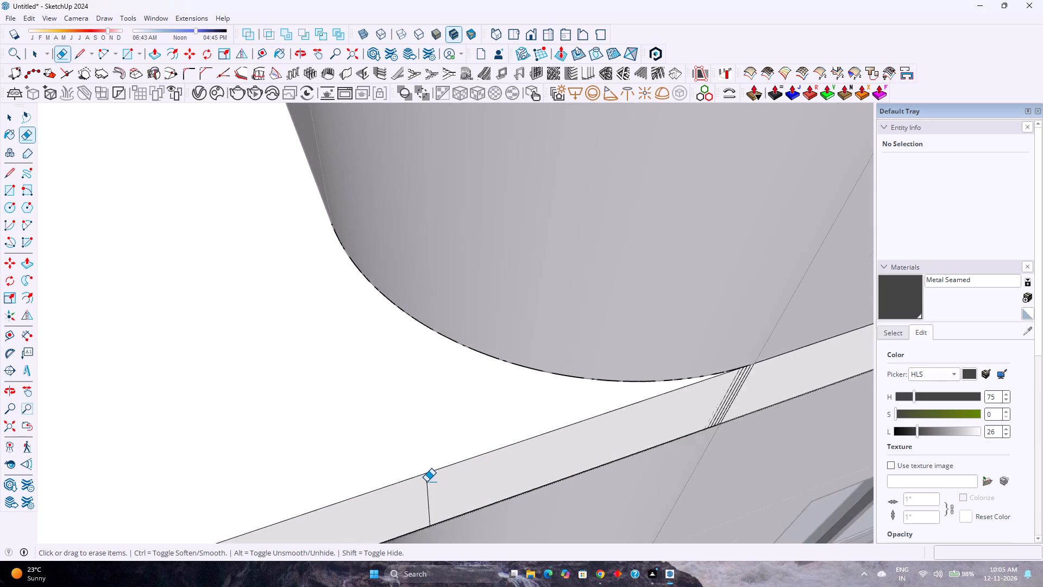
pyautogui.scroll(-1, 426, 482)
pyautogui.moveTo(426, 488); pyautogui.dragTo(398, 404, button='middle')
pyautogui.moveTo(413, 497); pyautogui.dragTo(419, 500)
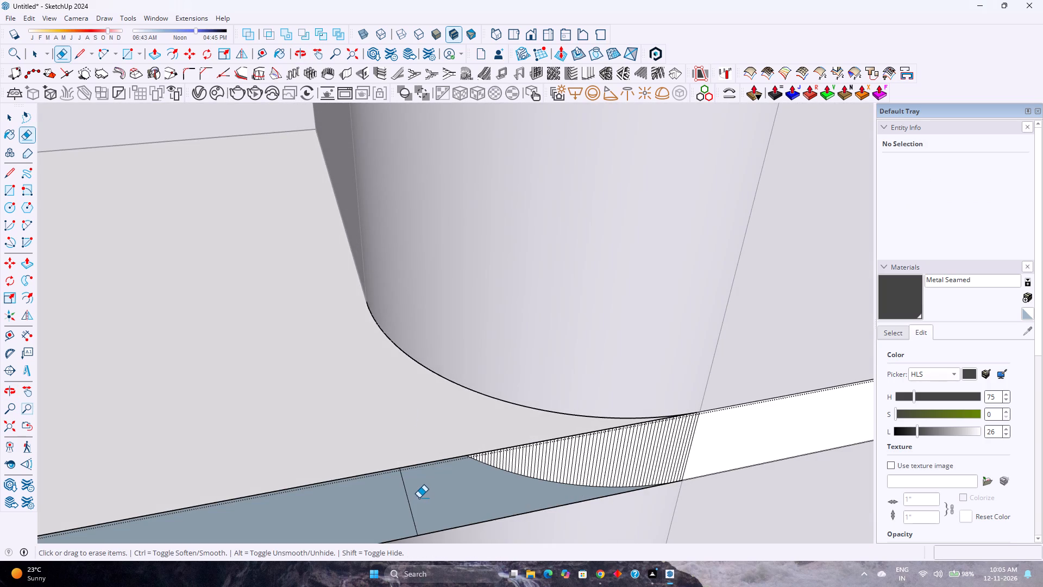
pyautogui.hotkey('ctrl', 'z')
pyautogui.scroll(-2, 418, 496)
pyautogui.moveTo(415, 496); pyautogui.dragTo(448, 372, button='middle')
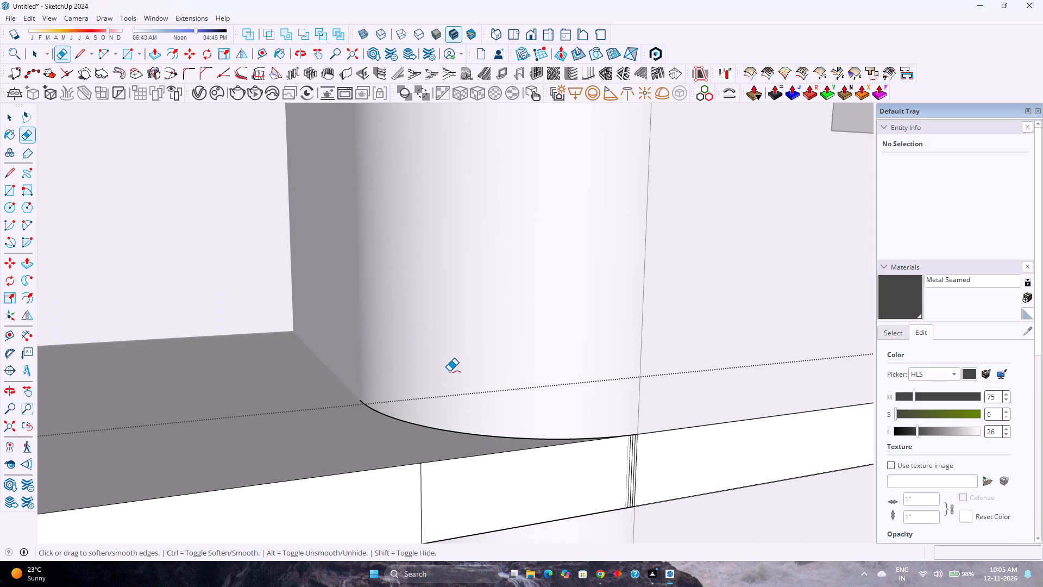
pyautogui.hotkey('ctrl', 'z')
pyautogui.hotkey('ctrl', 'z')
# Select the slab's curved corner surface with its boundary edges from below and weld the edges.
pyautogui.press('space')
pyautogui.moveTo(533, 466); pyautogui.dragTo(520, 524, button='middle')
pyautogui.click(510, 506)
pyautogui.doubleClick(510, 506)
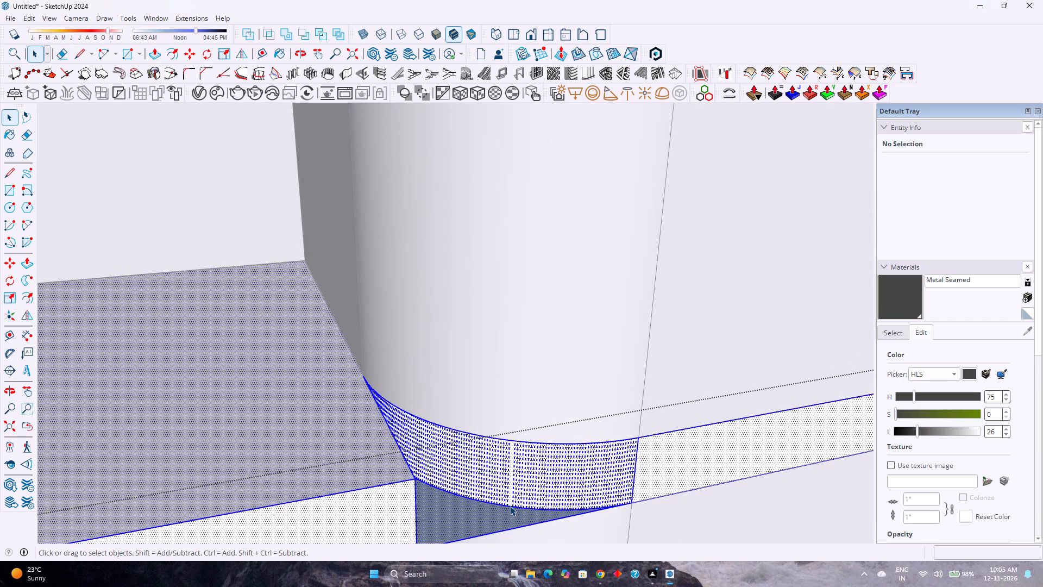
pyautogui.click(510, 506)
pyautogui.click(510, 506)
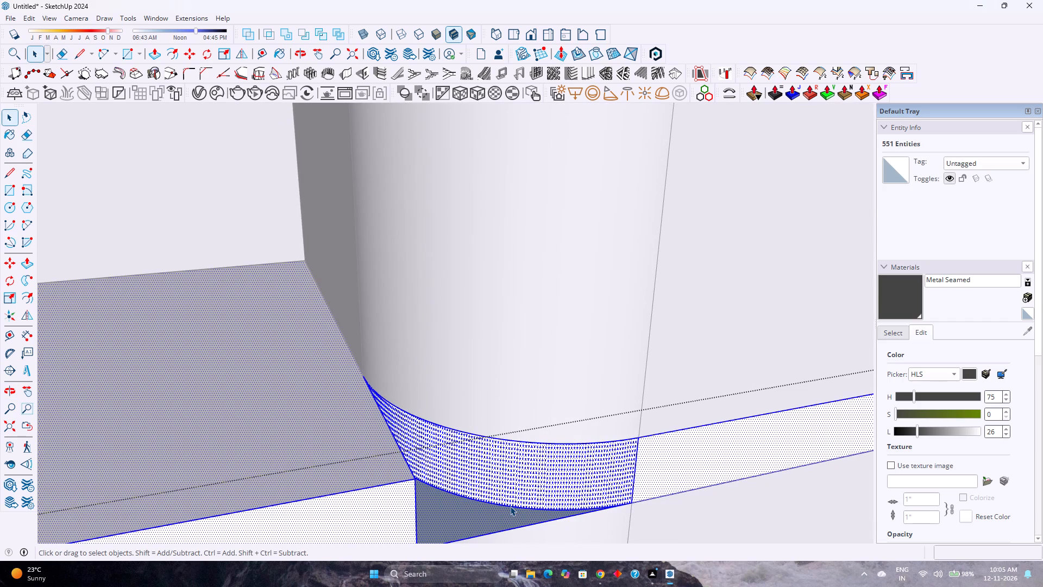
pyautogui.click(510, 506)
pyautogui.moveTo(510, 507); pyautogui.dragTo(405, 533, button='middle')
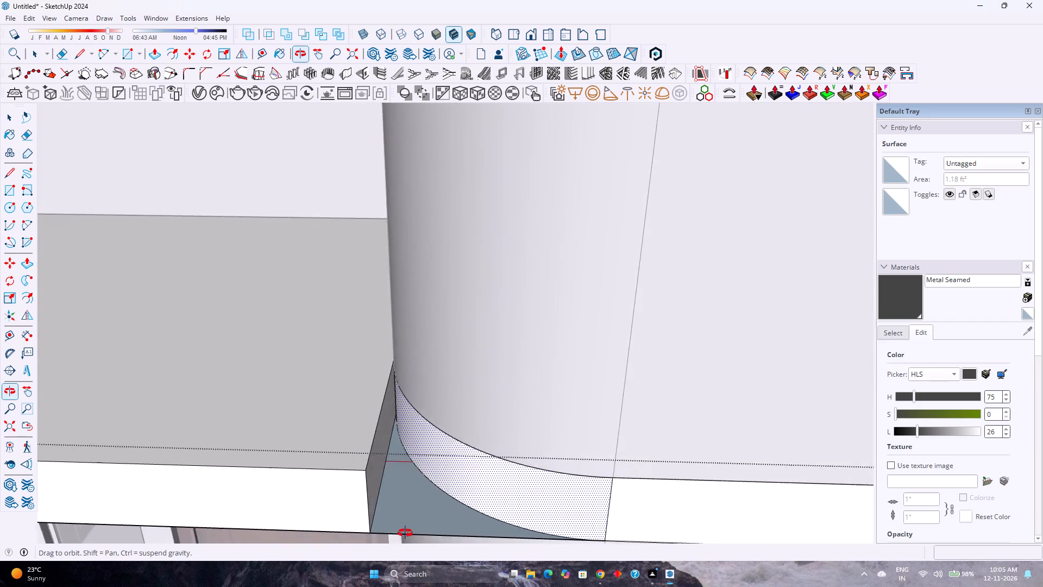
pyautogui.moveTo(405, 533); pyautogui.dragTo(573, 290, button='middle')
pyautogui.moveTo(480, 406); pyautogui.dragTo(548, 305, button='middle')
pyautogui.scroll(-2, 478, 433)
pyautogui.moveTo(427, 496); pyautogui.dragTo(527, 354, button='middle')
pyautogui.moveTo(337, 323); pyautogui.dragTo(682, 442)
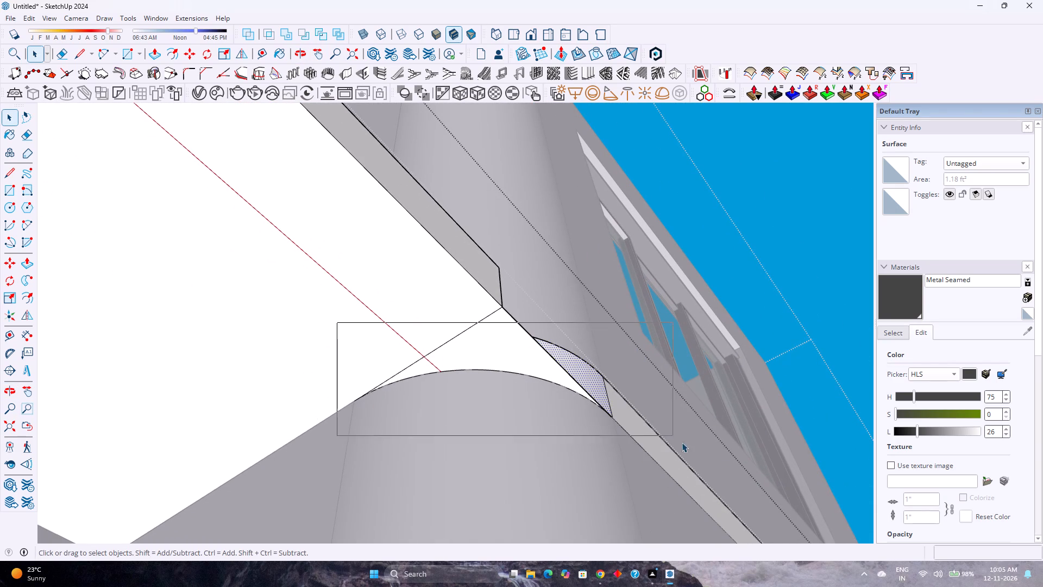
pyautogui.moveTo(682, 442); pyautogui.dragTo(687, 445)
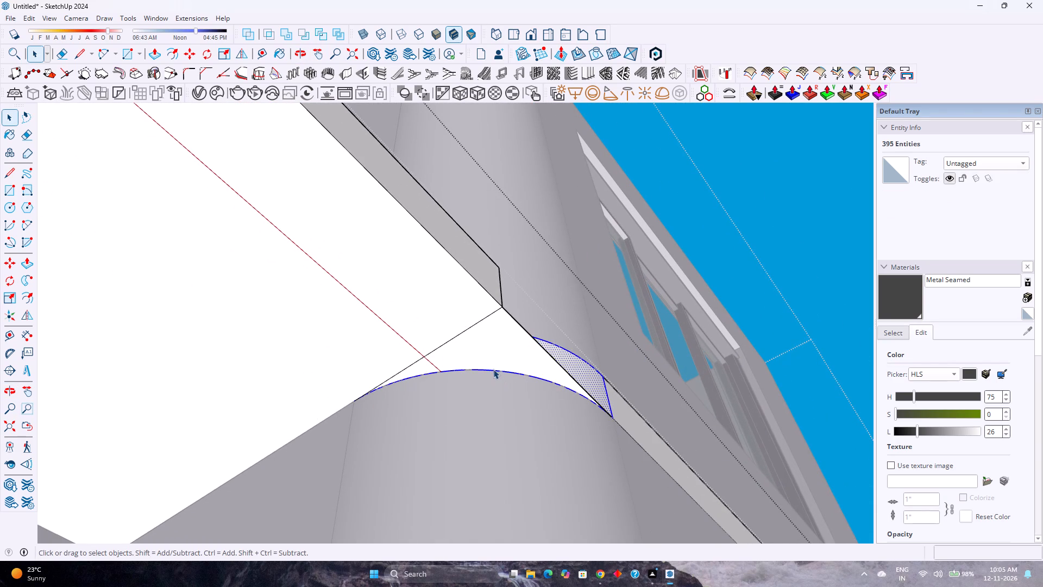
pyautogui.rightClick(492, 371)
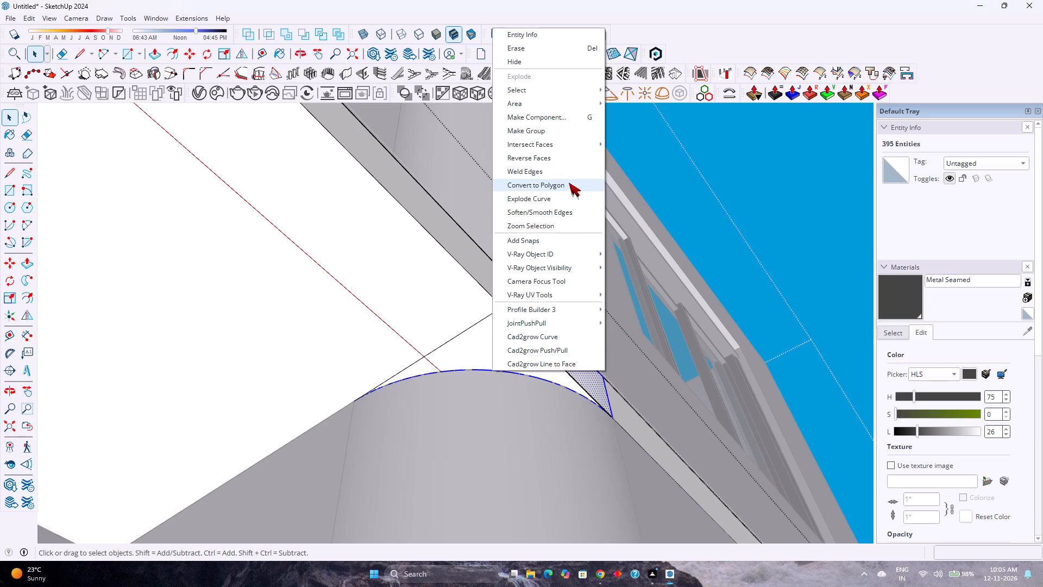
pyautogui.click(537, 171)
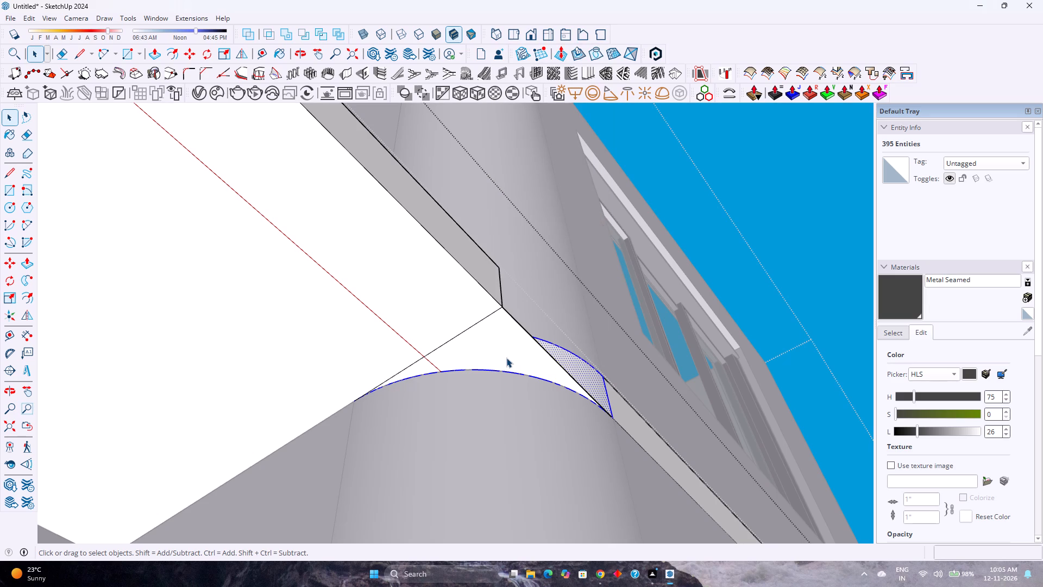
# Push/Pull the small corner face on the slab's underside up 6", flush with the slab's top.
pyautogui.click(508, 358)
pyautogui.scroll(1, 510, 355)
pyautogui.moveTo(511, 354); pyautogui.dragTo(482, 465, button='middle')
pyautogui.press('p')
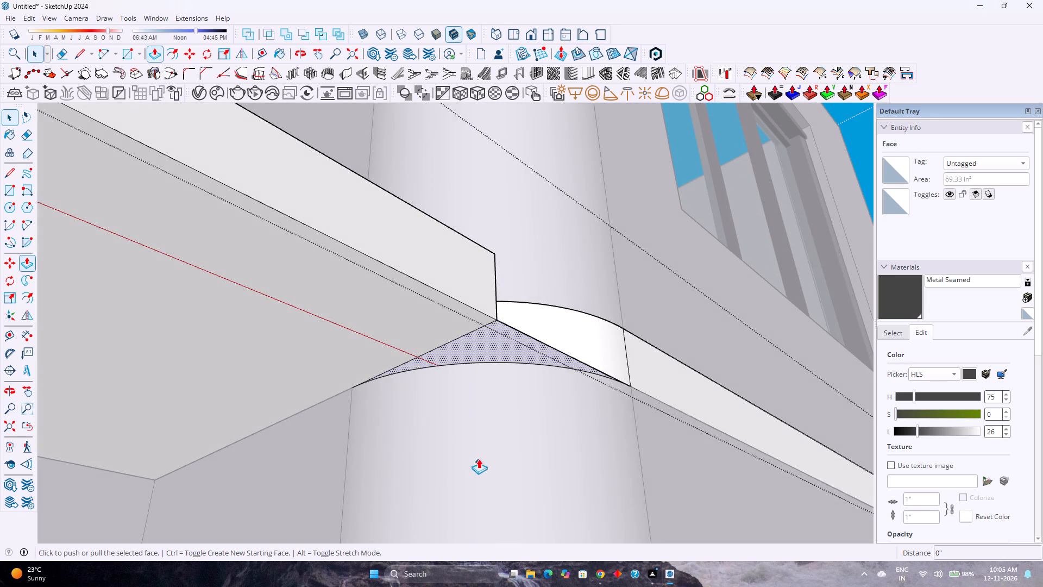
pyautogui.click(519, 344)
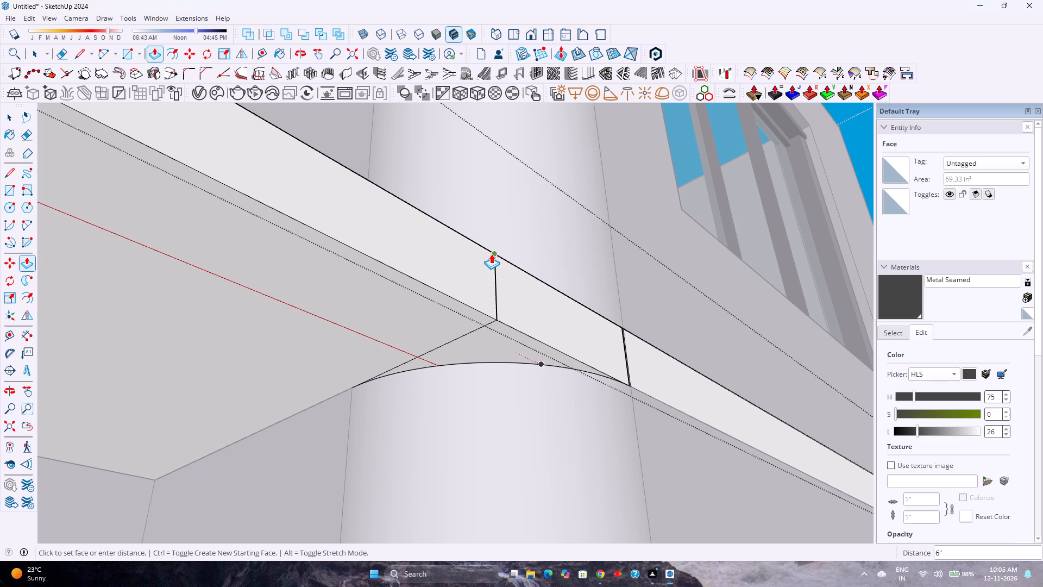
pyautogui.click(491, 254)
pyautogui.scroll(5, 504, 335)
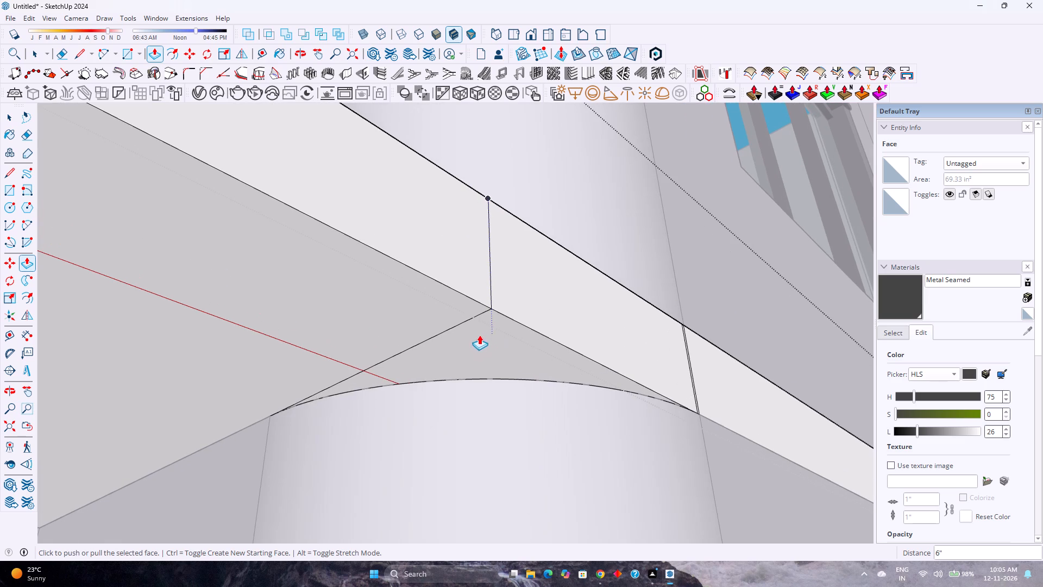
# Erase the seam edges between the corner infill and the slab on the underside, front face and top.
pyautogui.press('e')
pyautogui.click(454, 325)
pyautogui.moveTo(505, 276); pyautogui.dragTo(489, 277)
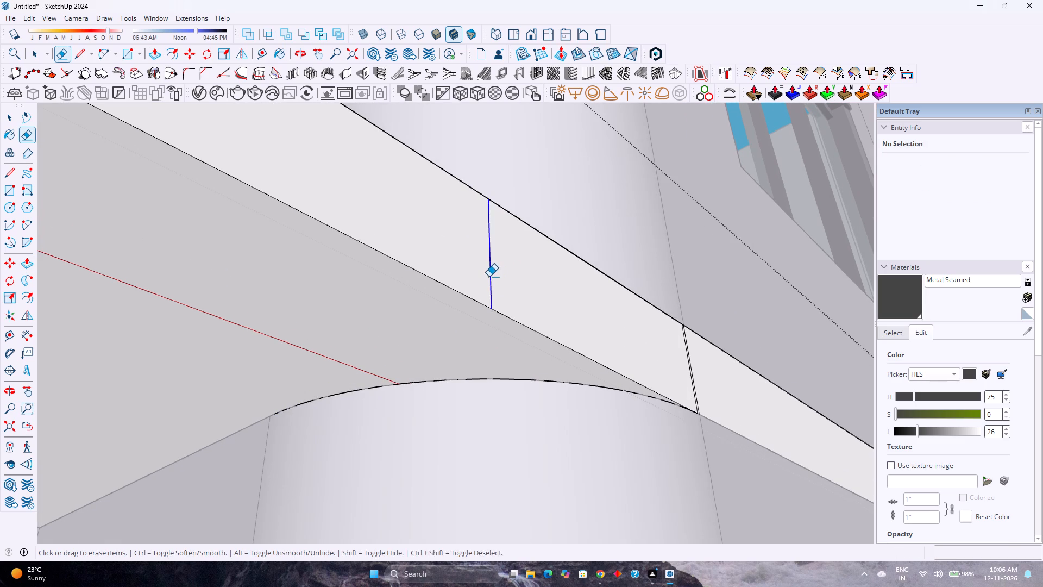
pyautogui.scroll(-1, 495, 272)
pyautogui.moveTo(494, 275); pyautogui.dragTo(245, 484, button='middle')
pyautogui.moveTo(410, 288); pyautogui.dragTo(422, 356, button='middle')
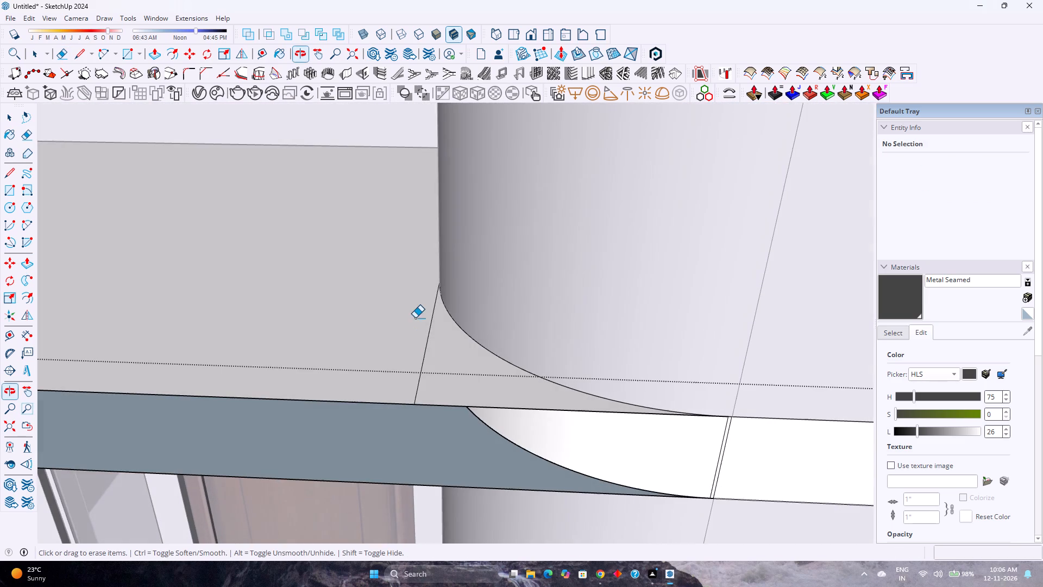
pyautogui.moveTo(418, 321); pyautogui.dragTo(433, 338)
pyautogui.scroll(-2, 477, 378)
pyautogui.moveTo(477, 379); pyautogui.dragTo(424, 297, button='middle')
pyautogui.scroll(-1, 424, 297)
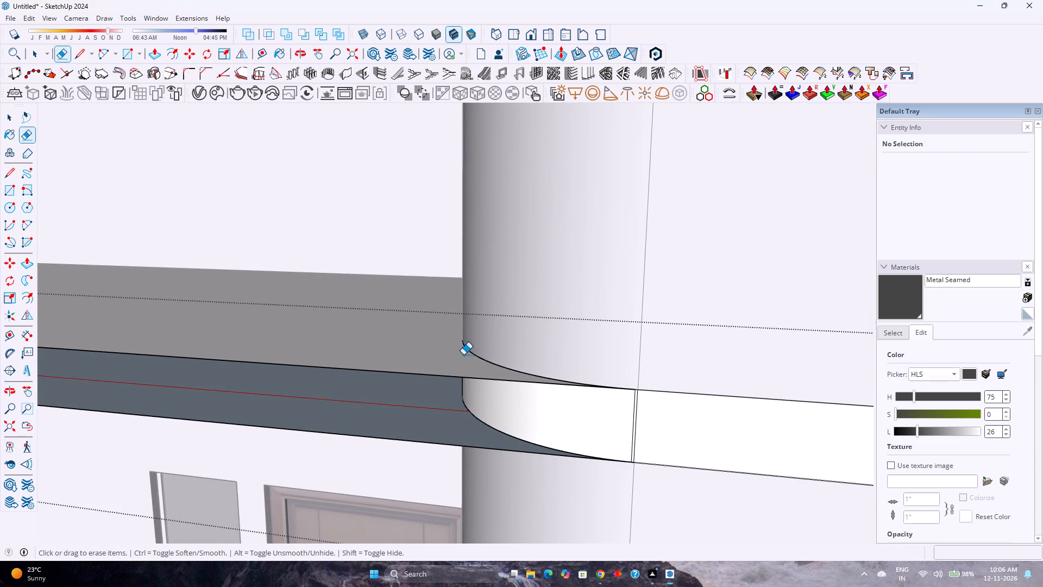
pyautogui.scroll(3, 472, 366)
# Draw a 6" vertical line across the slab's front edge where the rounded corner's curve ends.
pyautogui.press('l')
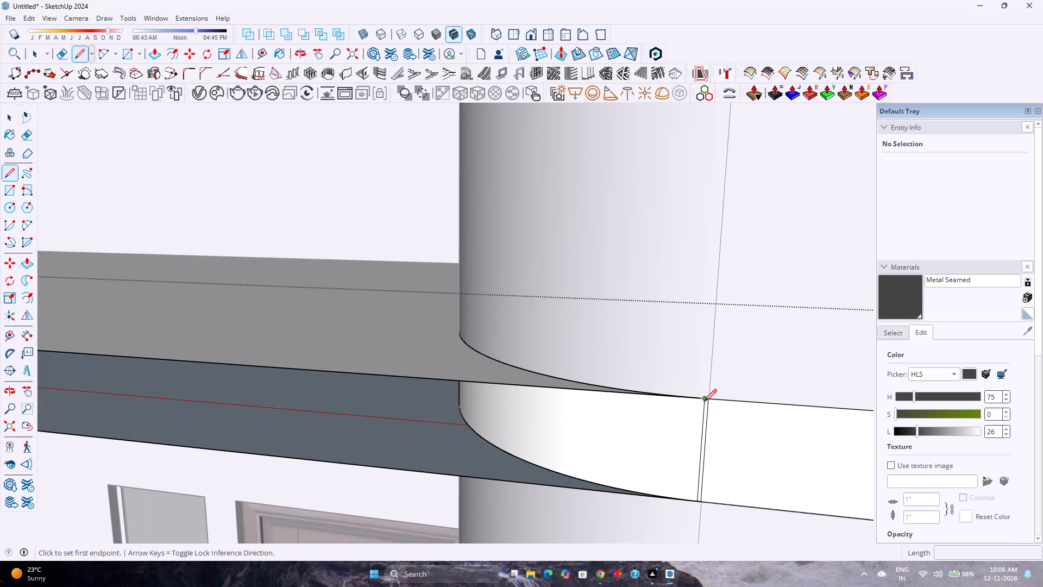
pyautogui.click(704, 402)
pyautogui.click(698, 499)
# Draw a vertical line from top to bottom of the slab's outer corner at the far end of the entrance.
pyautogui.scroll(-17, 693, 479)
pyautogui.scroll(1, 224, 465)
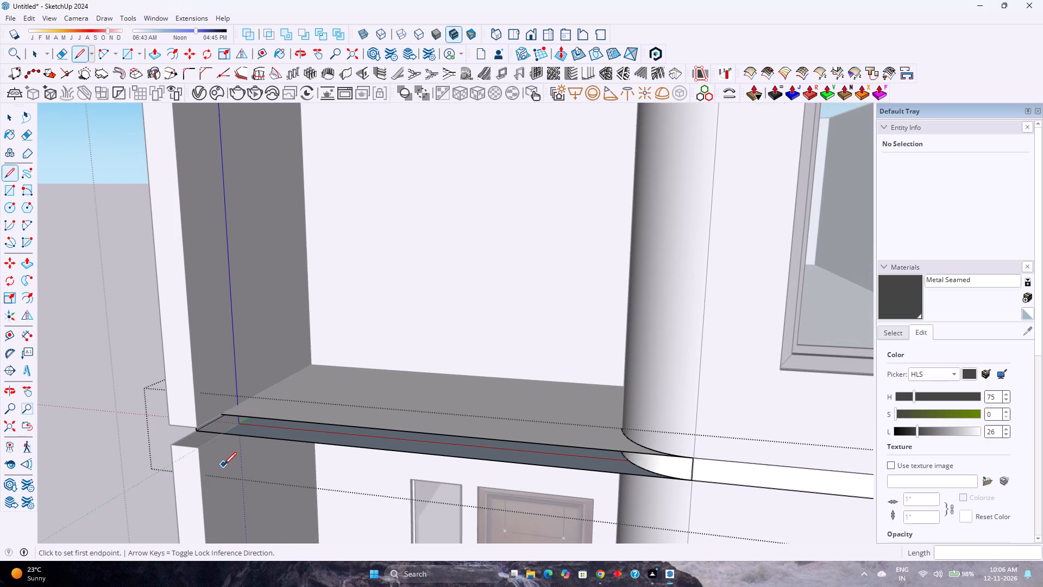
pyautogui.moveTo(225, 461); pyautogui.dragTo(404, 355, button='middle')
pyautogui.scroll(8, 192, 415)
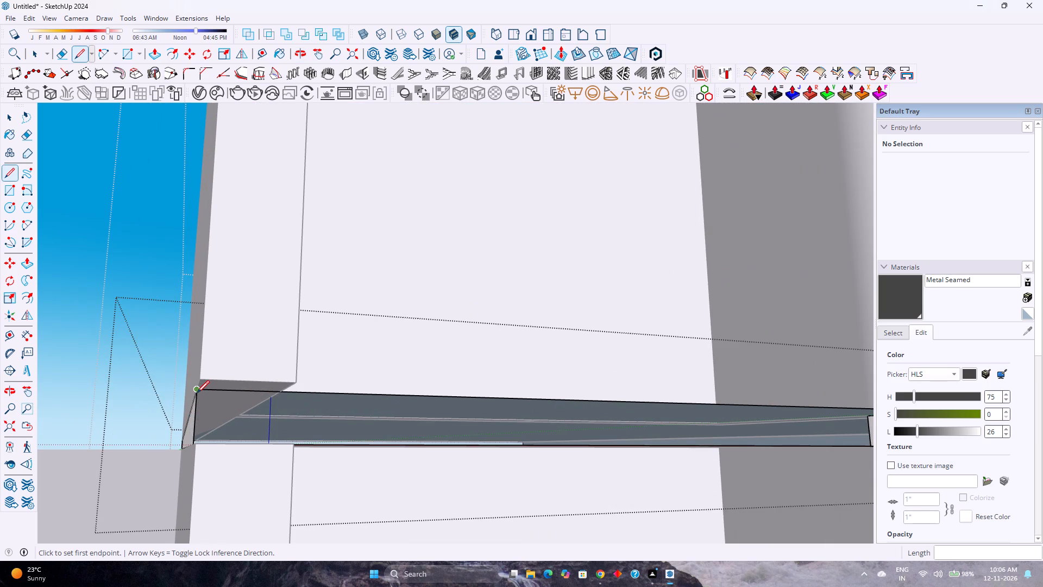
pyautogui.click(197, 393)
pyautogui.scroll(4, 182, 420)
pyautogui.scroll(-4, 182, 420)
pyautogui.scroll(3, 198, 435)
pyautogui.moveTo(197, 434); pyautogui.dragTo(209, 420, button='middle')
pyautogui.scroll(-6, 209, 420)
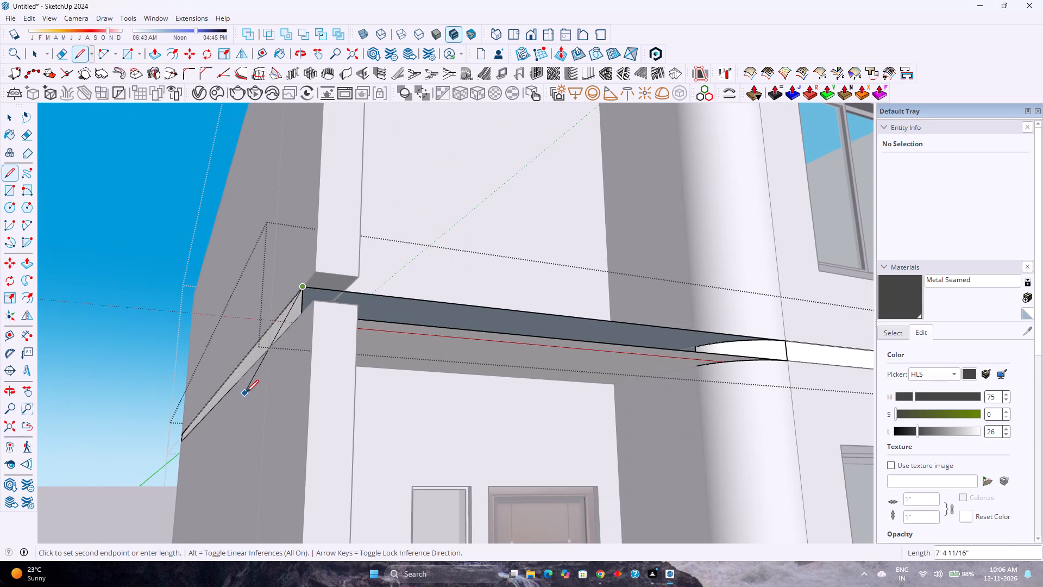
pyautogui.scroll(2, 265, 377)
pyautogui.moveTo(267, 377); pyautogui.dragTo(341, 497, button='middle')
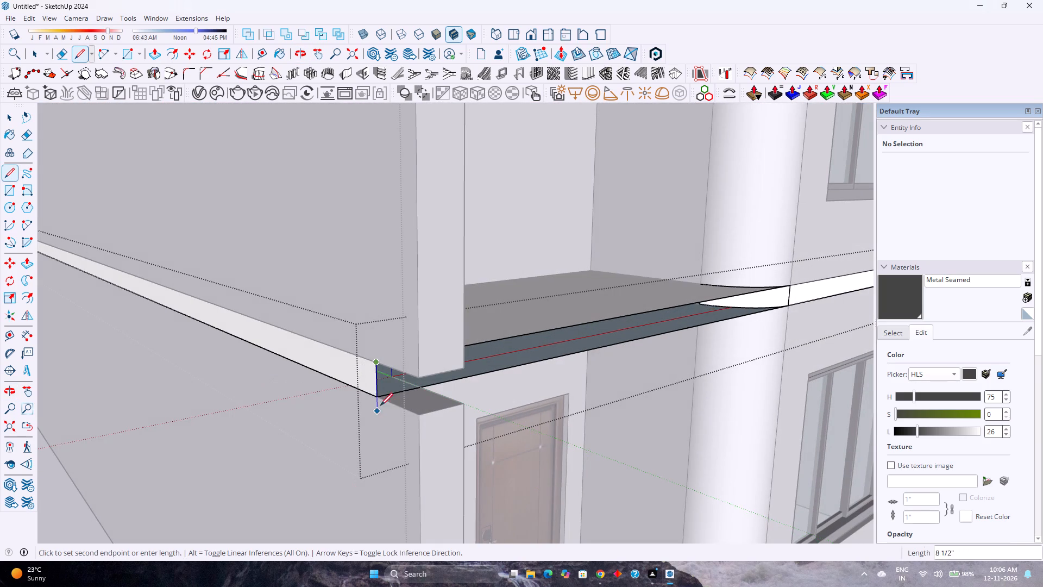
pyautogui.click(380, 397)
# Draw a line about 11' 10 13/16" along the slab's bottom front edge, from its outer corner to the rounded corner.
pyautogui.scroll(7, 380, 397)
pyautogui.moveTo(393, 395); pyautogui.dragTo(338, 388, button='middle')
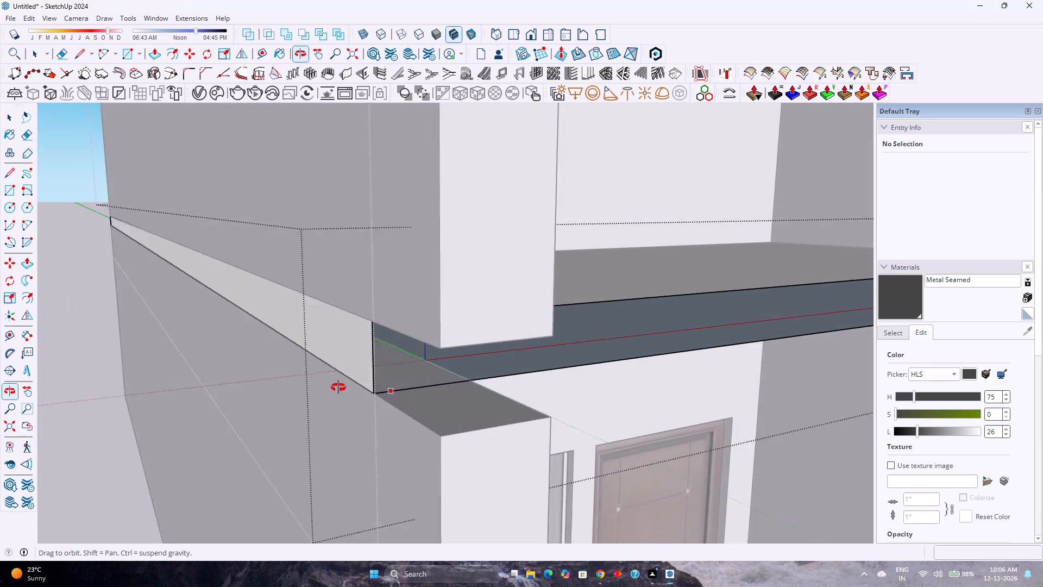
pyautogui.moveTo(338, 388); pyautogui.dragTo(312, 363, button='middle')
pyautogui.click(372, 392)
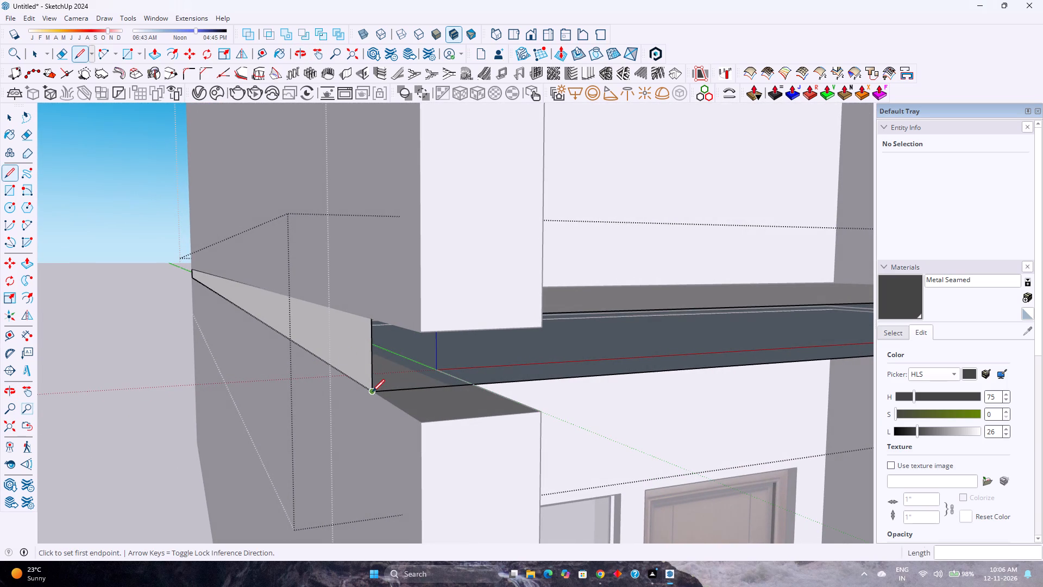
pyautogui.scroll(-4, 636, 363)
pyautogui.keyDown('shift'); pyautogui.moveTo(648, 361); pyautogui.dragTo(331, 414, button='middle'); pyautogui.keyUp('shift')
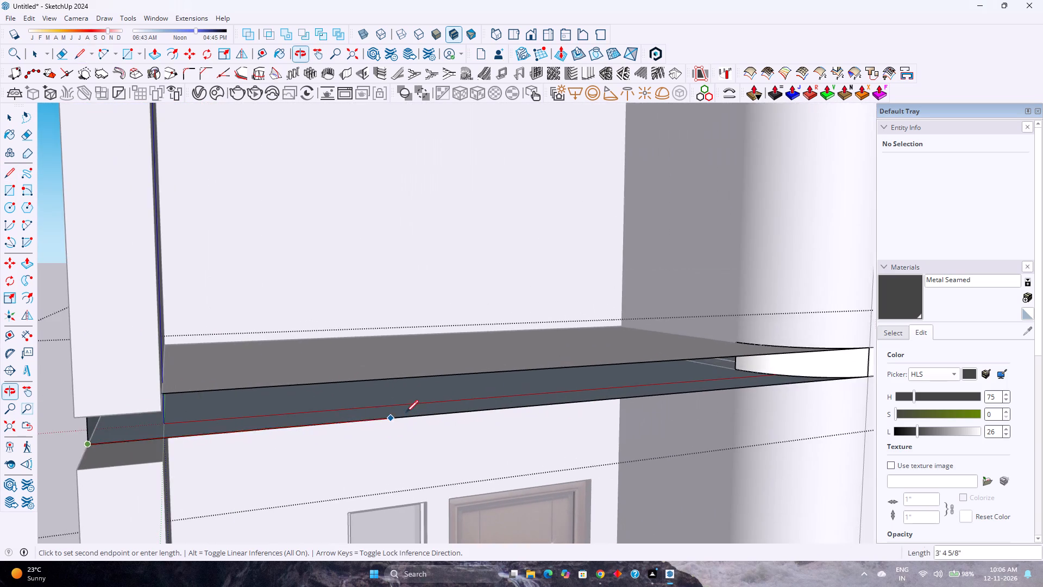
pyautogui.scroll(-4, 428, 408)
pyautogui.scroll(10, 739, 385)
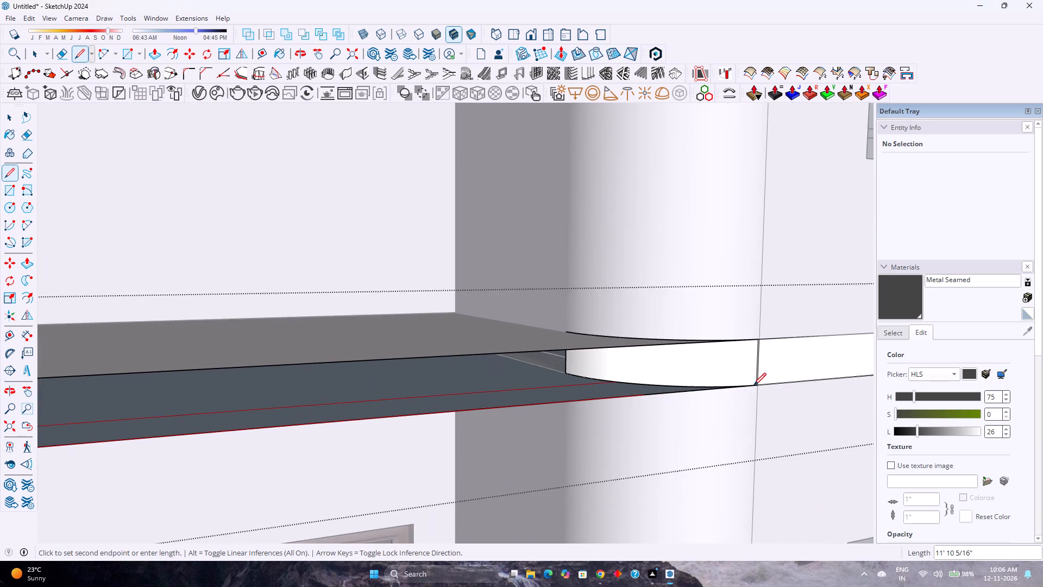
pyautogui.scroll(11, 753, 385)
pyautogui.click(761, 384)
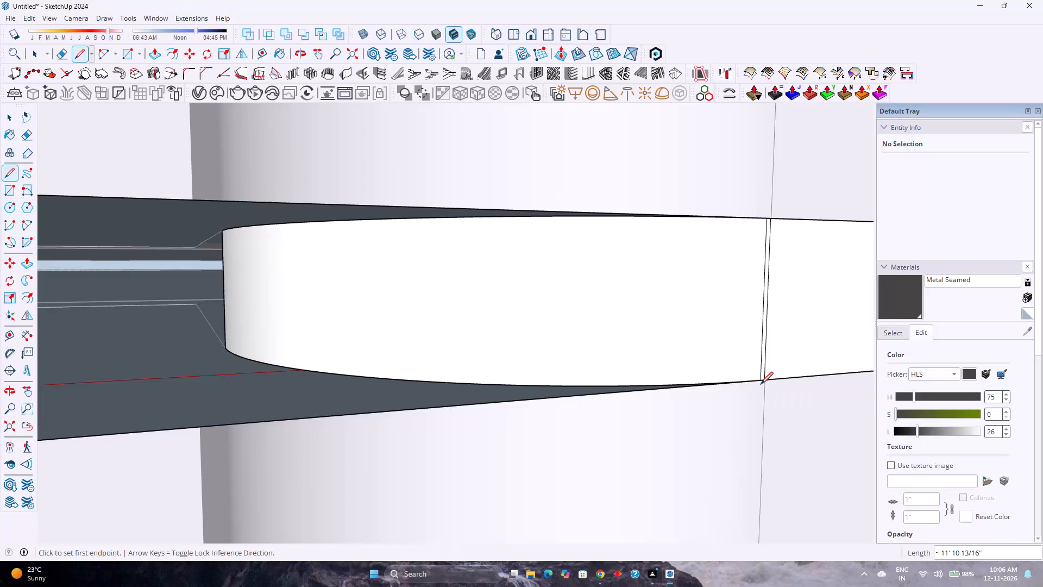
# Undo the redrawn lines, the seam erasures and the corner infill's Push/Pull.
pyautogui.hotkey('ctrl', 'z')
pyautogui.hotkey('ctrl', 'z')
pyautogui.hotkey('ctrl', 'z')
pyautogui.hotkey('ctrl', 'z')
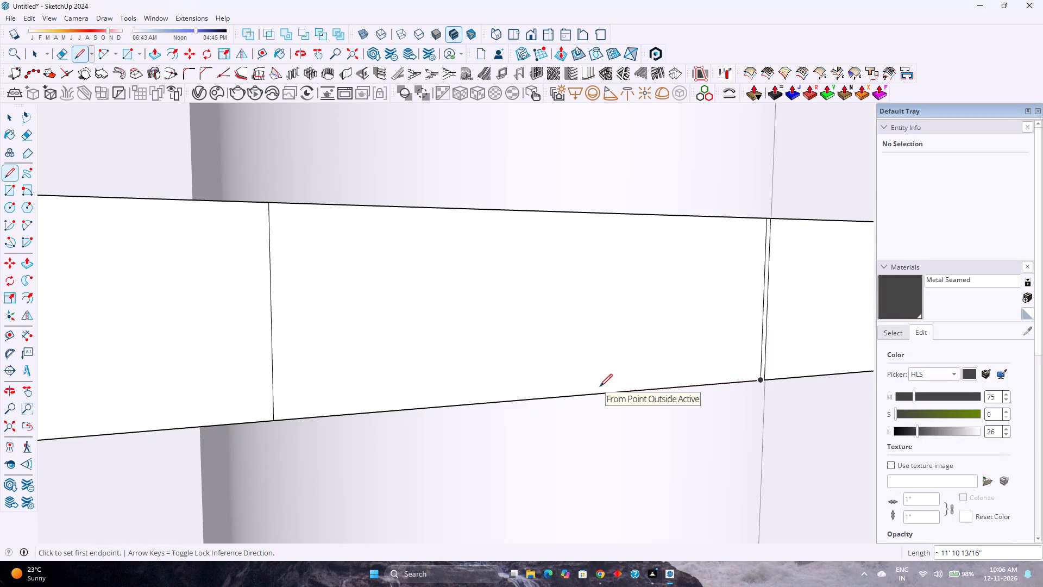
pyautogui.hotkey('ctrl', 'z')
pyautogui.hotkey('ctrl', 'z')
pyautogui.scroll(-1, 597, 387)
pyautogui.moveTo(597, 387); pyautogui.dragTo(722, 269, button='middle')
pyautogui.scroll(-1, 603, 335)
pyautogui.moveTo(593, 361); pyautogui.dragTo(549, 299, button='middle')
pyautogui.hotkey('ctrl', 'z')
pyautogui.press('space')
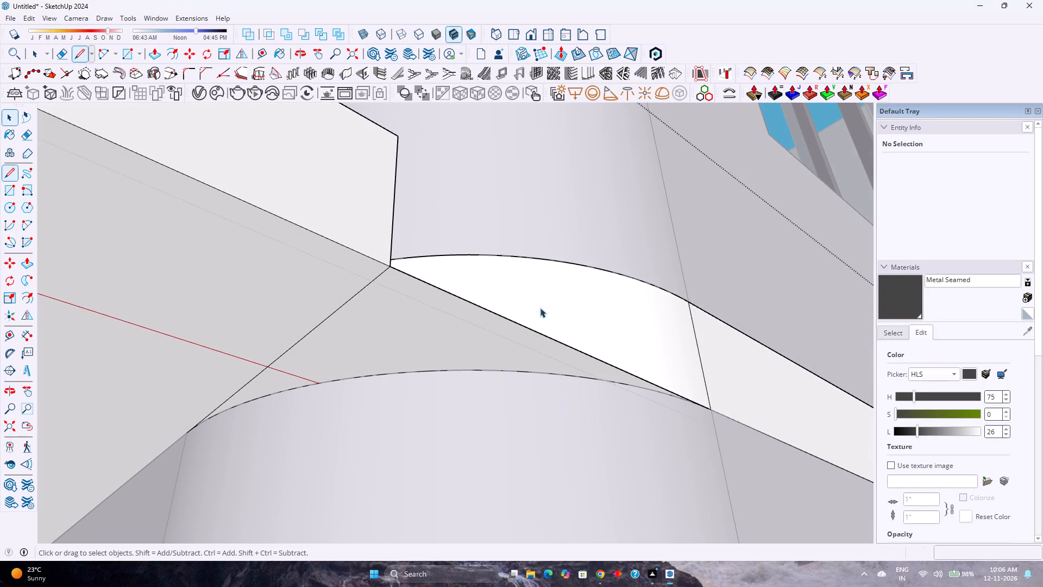
# Select the curved boundary edges at the slab's rounded corner from below and weld them.
pyautogui.moveTo(273, 365); pyautogui.dragTo(354, 272, button='middle')
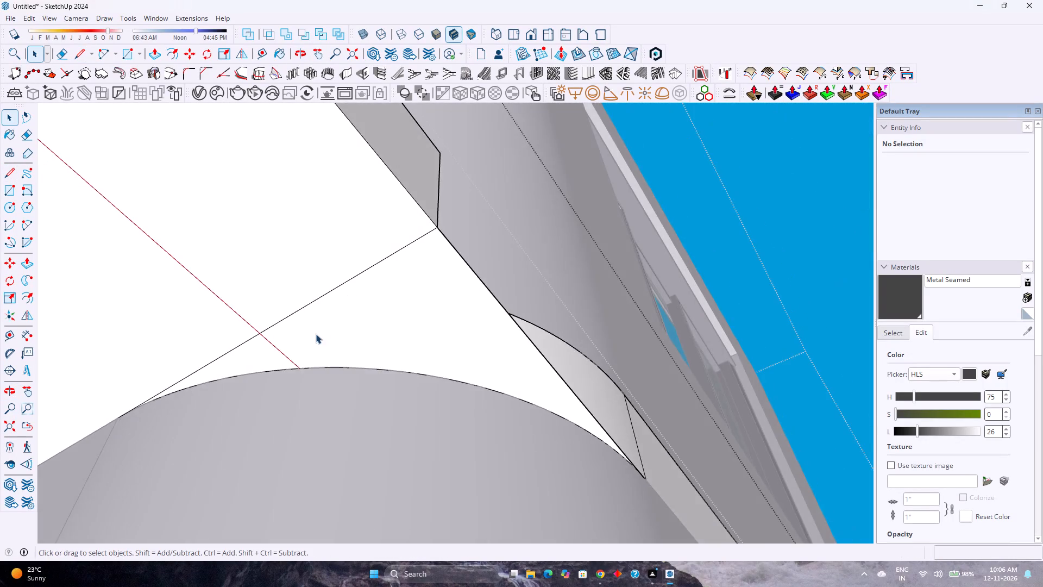
pyautogui.scroll(2, 316, 334)
pyautogui.scroll(-5, 312, 329)
pyautogui.middleClick(302, 317)
pyautogui.moveTo(321, 331); pyautogui.dragTo(300, 314, button='middle')
pyautogui.scroll(1, 299, 314)
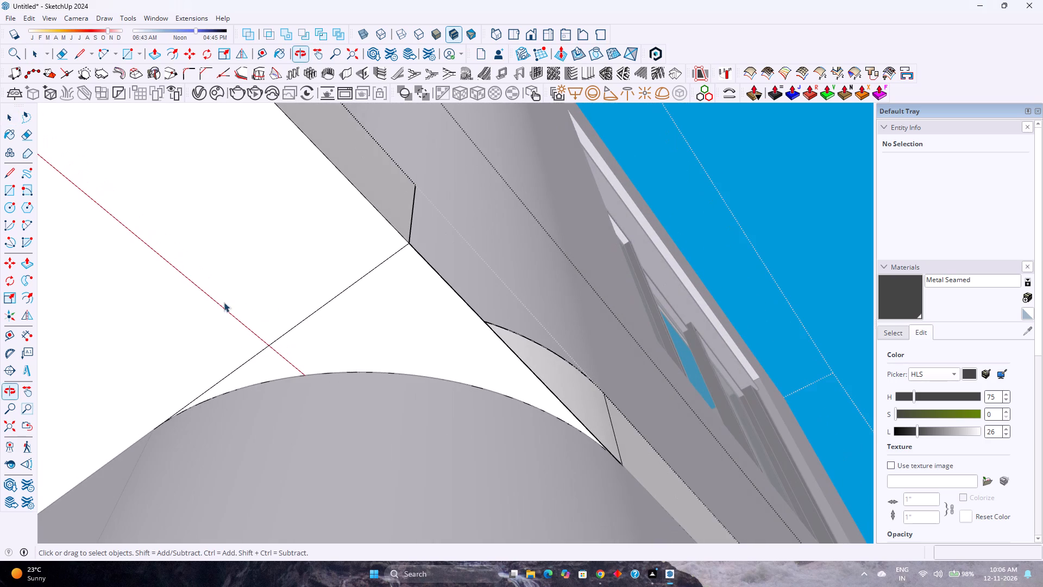
pyautogui.moveTo(95, 232); pyautogui.dragTo(669, 507)
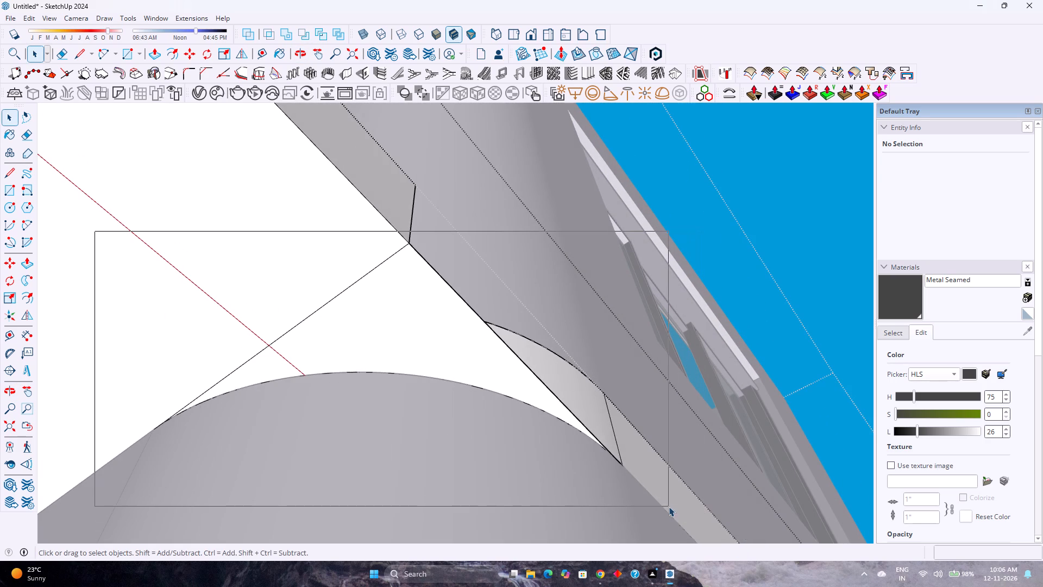
pyautogui.moveTo(669, 507); pyautogui.dragTo(661, 504)
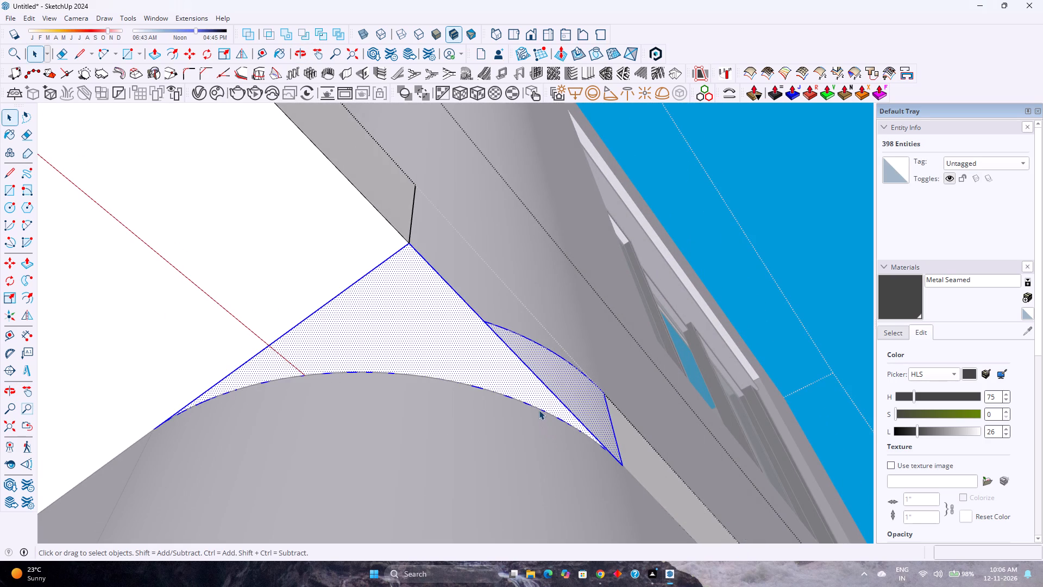
pyautogui.moveTo(109, 347); pyautogui.dragTo(664, 495)
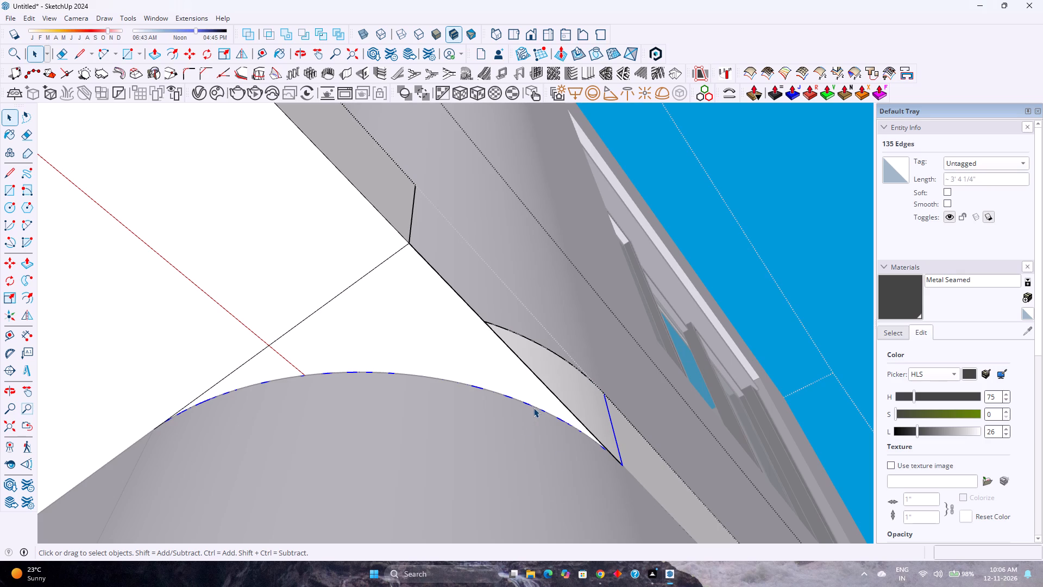
pyautogui.rightClick(536, 408)
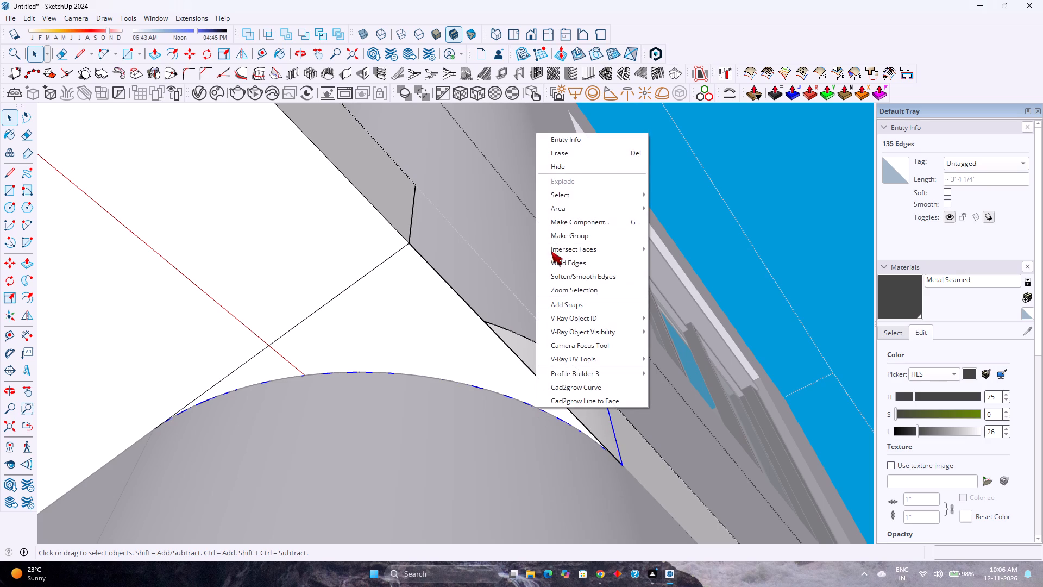
pyautogui.click(566, 267)
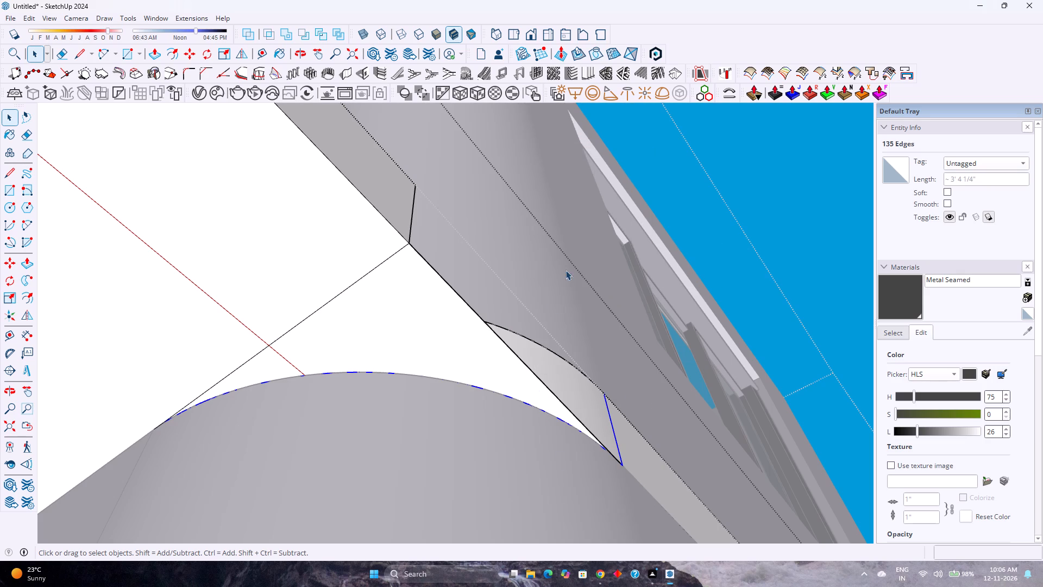
# Push/Pull the small corner face on the slab's underside up 6", flush with the slab's top.
pyautogui.click(450, 336)
pyautogui.scroll(1, 486, 333)
pyautogui.moveTo(486, 333); pyautogui.dragTo(336, 441, button='middle')
pyautogui.scroll(-4, 419, 401)
pyautogui.moveTo(470, 371); pyautogui.dragTo(369, 489, button='middle')
pyautogui.scroll(3, 439, 377)
pyautogui.moveTo(444, 379); pyautogui.dragTo(458, 468, button='middle')
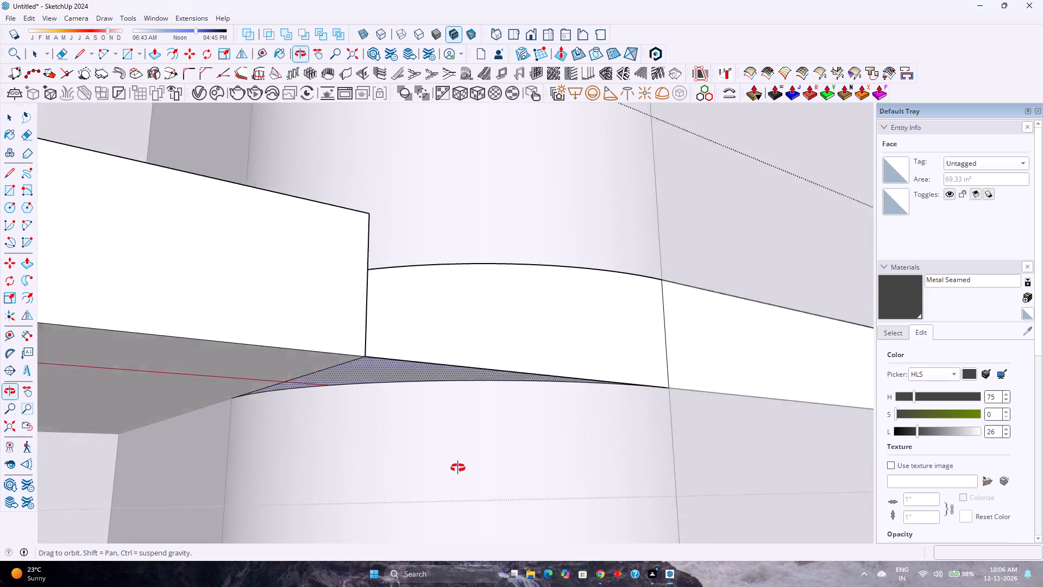
pyautogui.moveTo(458, 468); pyautogui.dragTo(460, 486, button='middle')
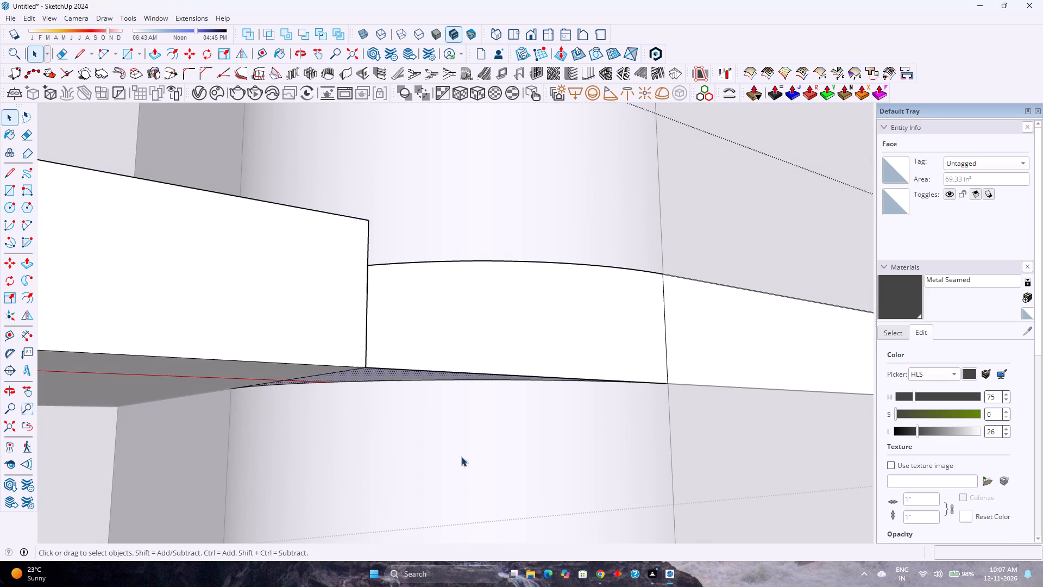
pyautogui.moveTo(480, 373); pyautogui.dragTo(380, 305, button='middle')
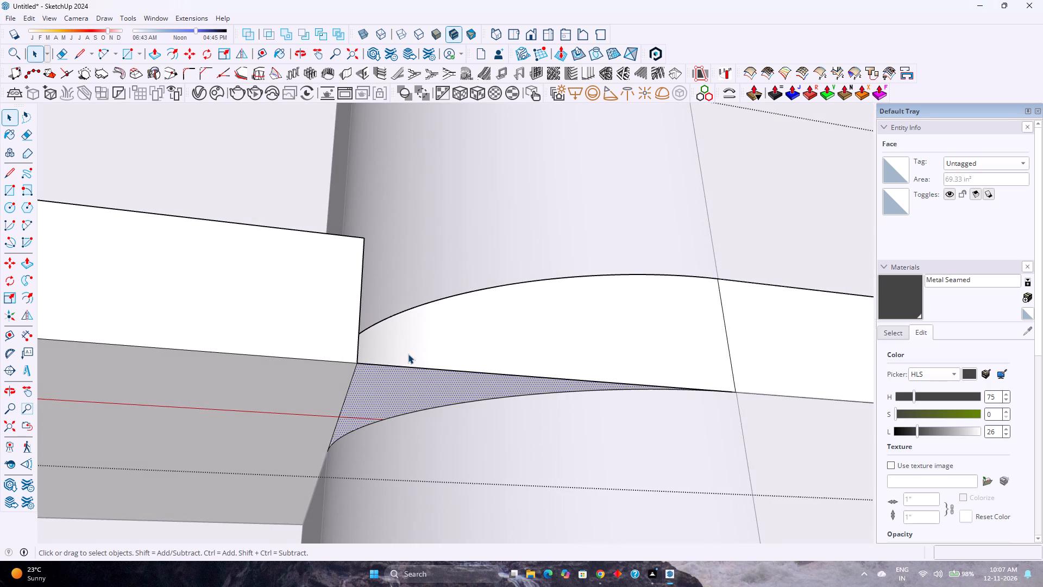
pyautogui.press('p')
pyautogui.click(398, 388)
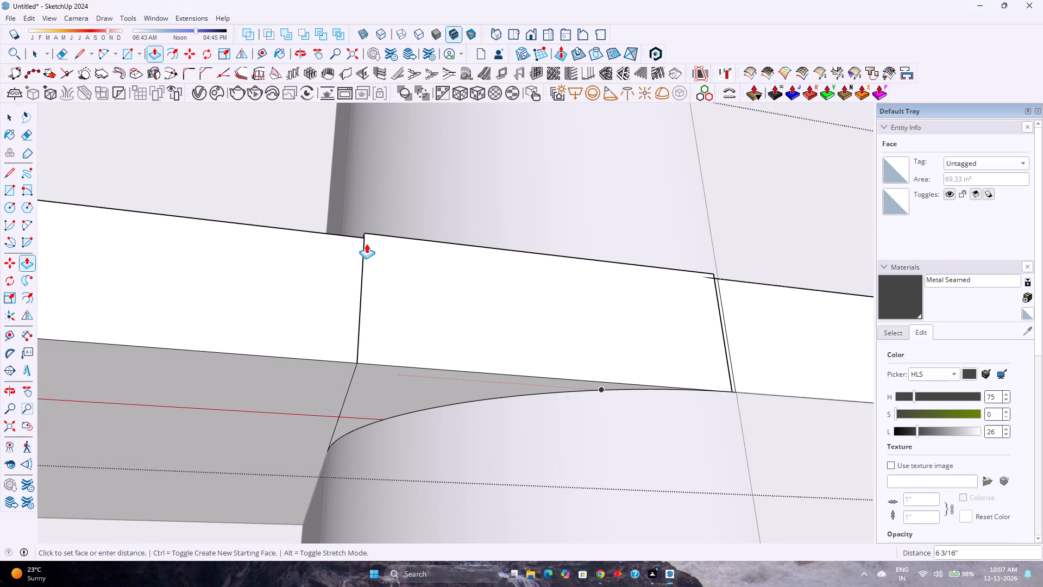
pyautogui.click(366, 240)
pyautogui.scroll(3, 377, 402)
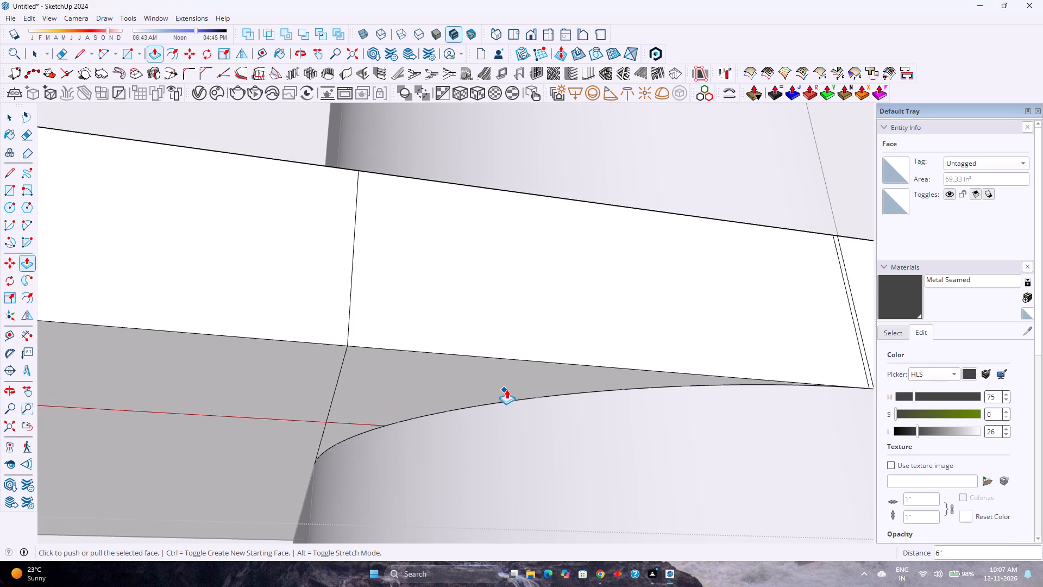
pyautogui.scroll(-5, 507, 389)
# Delete one of the two closely spaced vertical edges on the slab's front face at the end of the curve.
pyautogui.press('space')
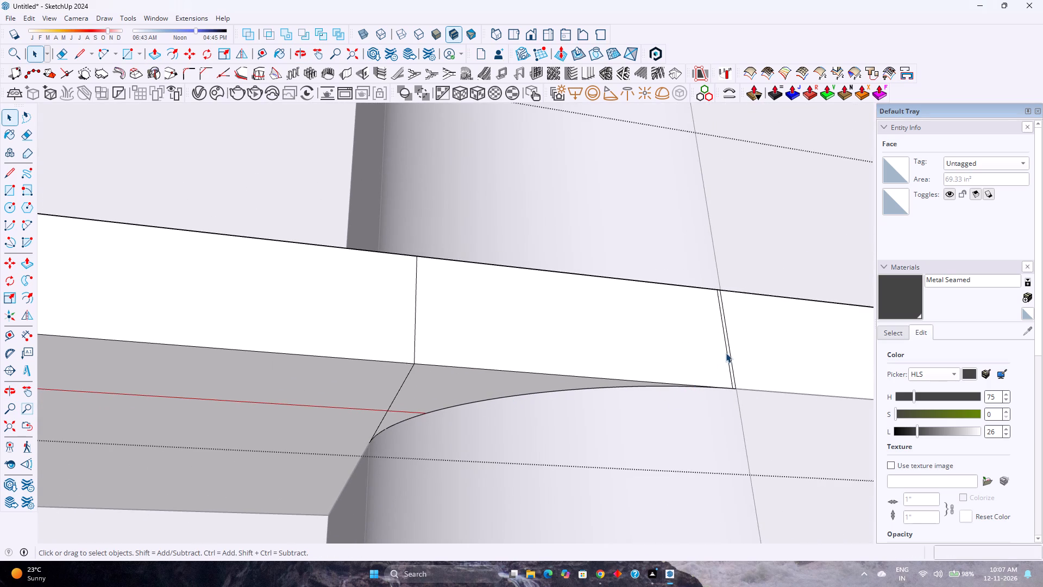
pyautogui.click(727, 353)
pyautogui.press('Delete')
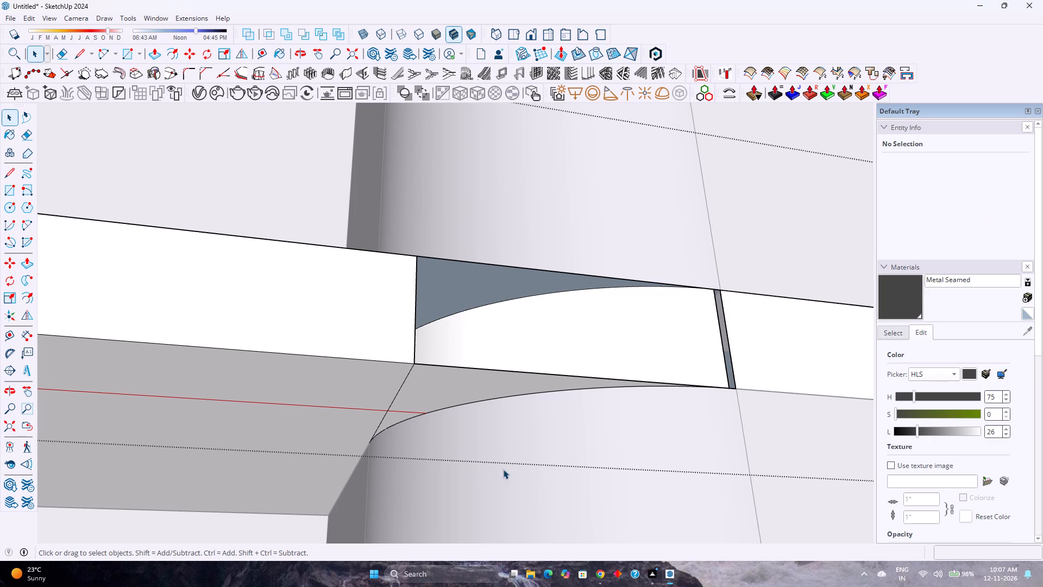
pyautogui.moveTo(541, 442); pyautogui.dragTo(617, 586, button='middle')
pyautogui.middleClick(617, 586)
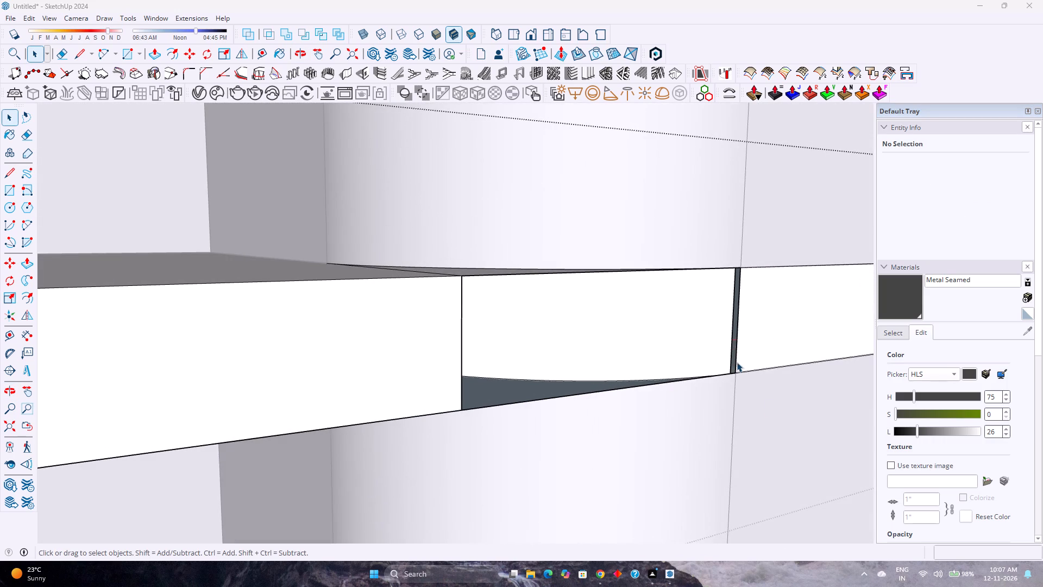
# Dismiss the gaming hub's What's New pop-up, close its window and return to the house model.
pyautogui.scroll(7, 737, 362)
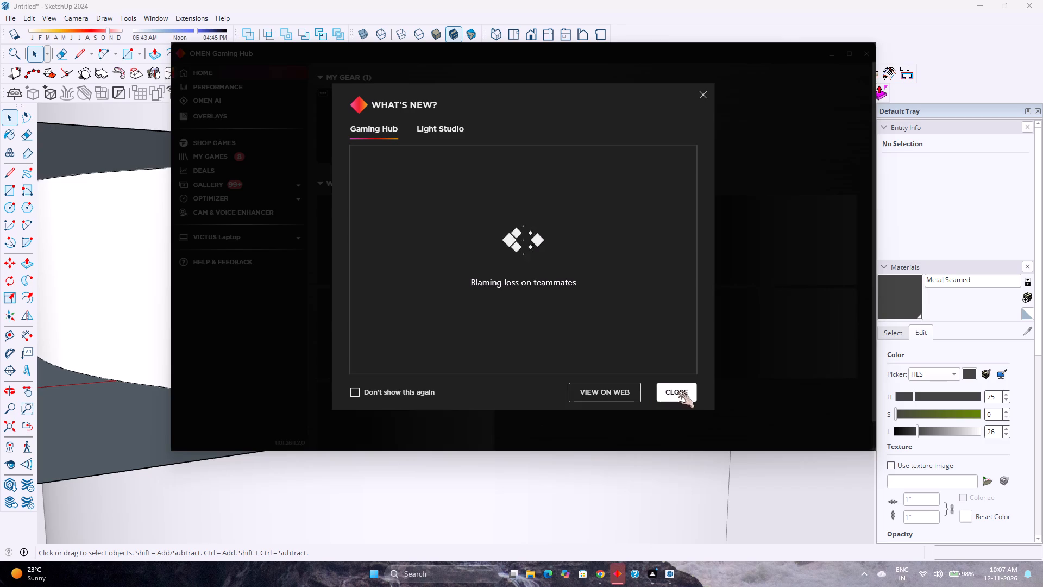
pyautogui.click(677, 392)
pyautogui.click(863, 54)
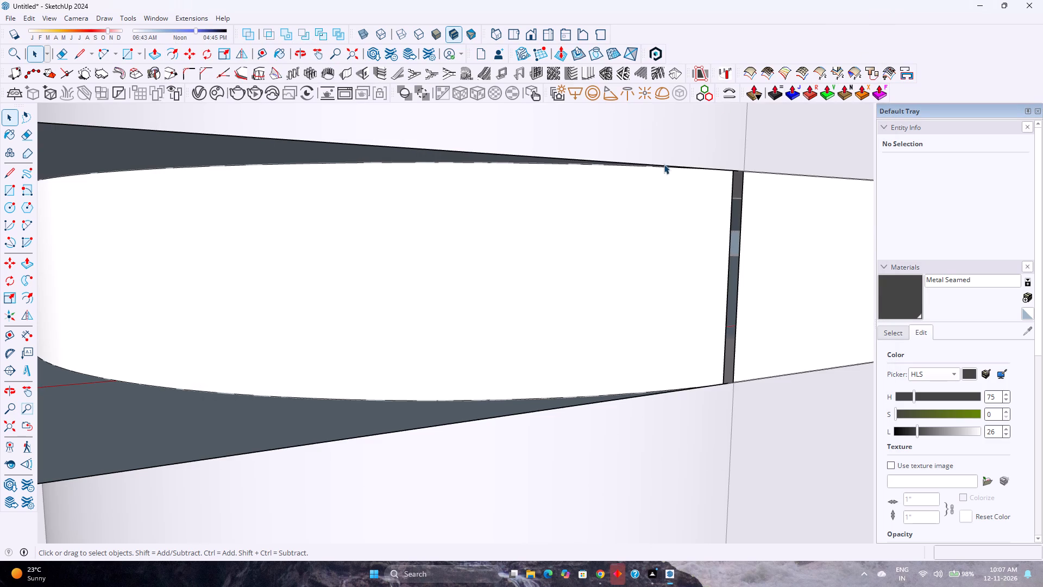
# Delete the straight seam edge crossing the slab's top face from the rounded corner to the front edge.
pyautogui.moveTo(704, 296); pyautogui.dragTo(600, 463, button='middle')
pyautogui.scroll(-5, 669, 382)
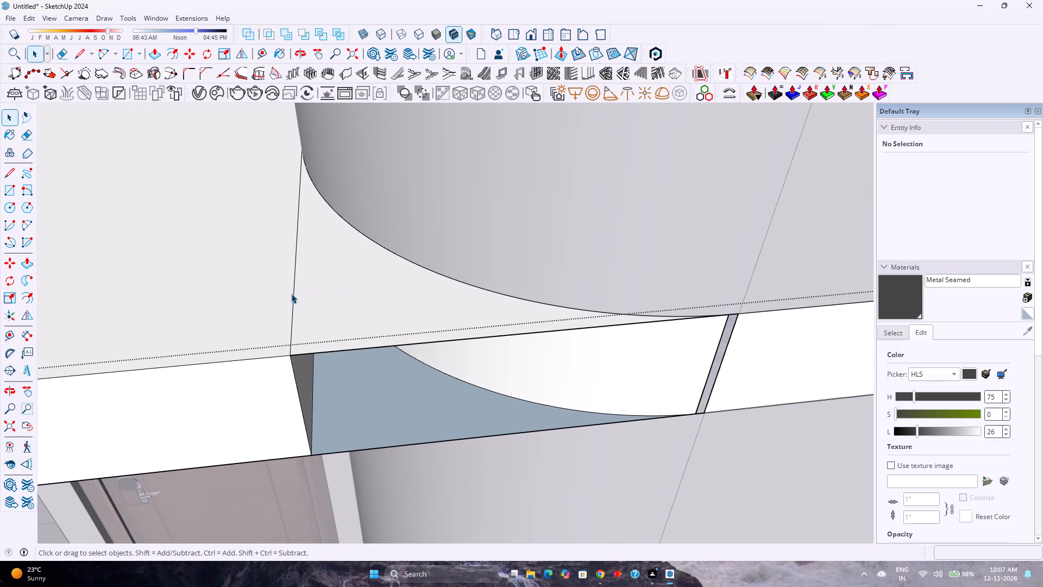
pyautogui.click(293, 292)
pyautogui.press('Delete')
# Delete the inner vertical edge at the door-side end of the slab's open corner gap.
pyautogui.scroll(-2, 337, 402)
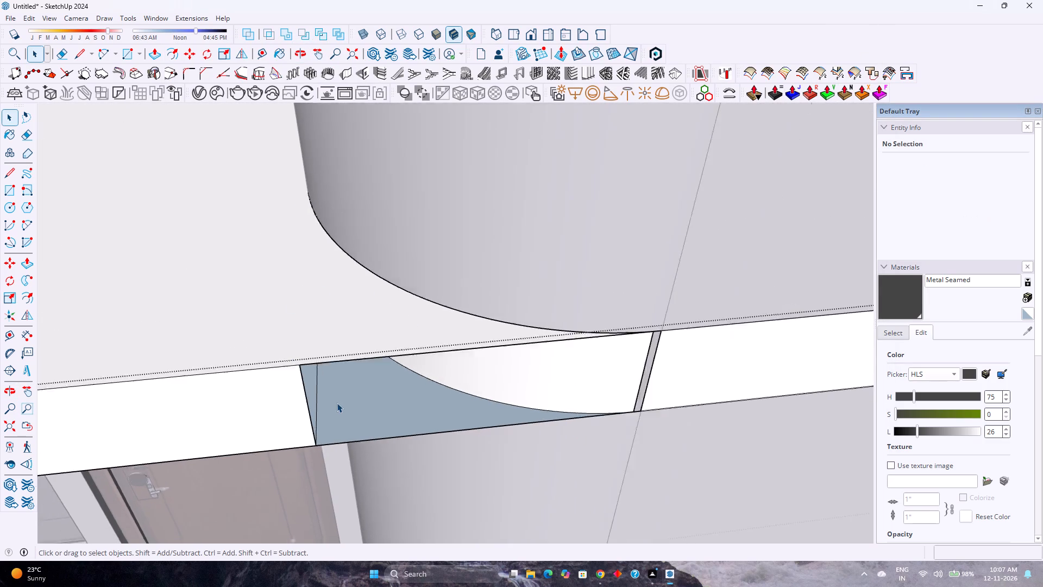
pyautogui.scroll(-1, 337, 403)
pyautogui.click(321, 399)
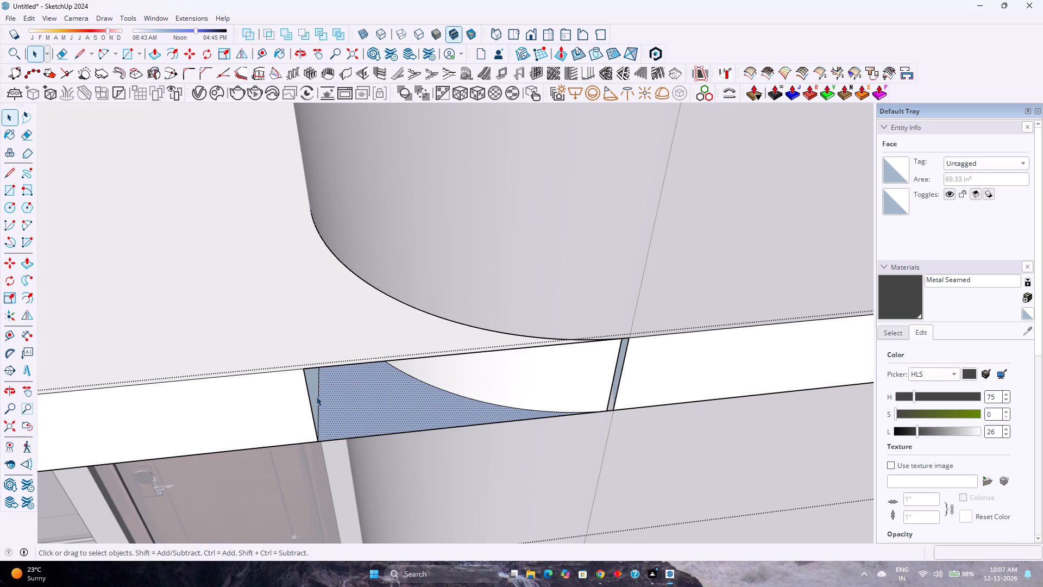
pyautogui.click(318, 385)
pyautogui.press('Delete')
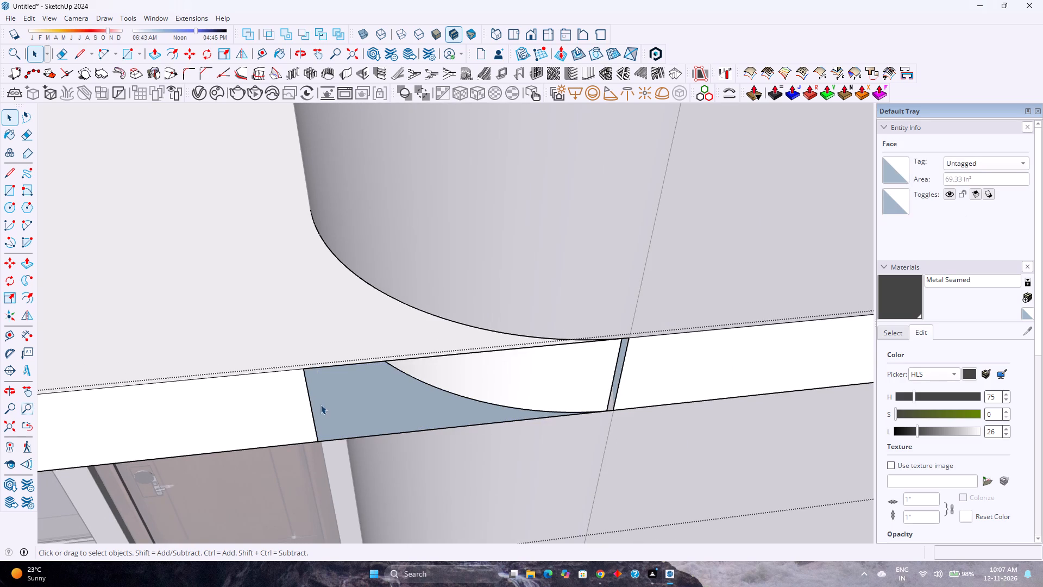
# Draw a 1' 6" by 6" rectangle across the slab's open front corner gap between its opposite corners, and repeat it.
pyautogui.scroll(-2, 323, 401)
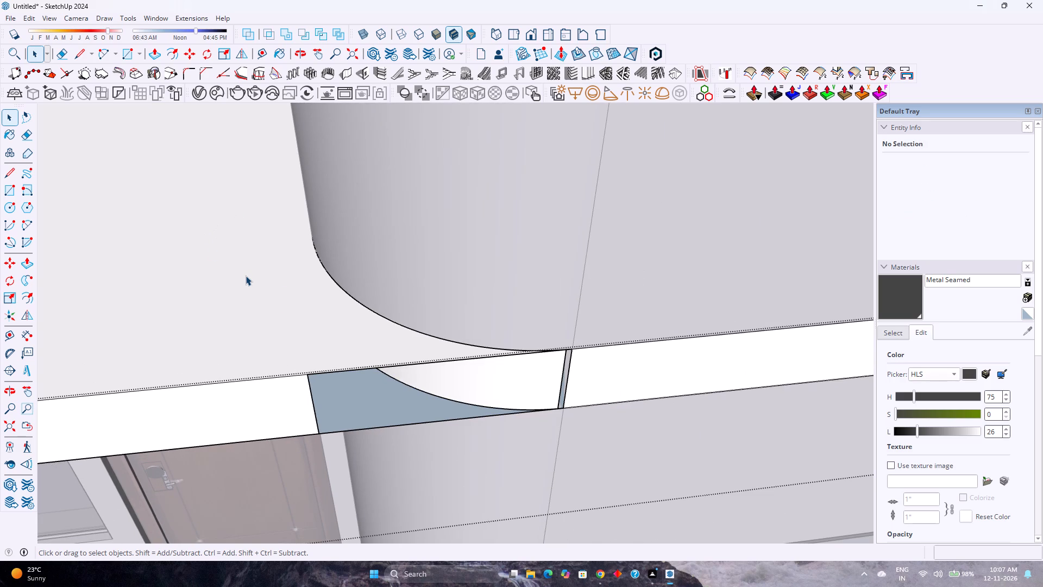
pyautogui.scroll(-7, 246, 276)
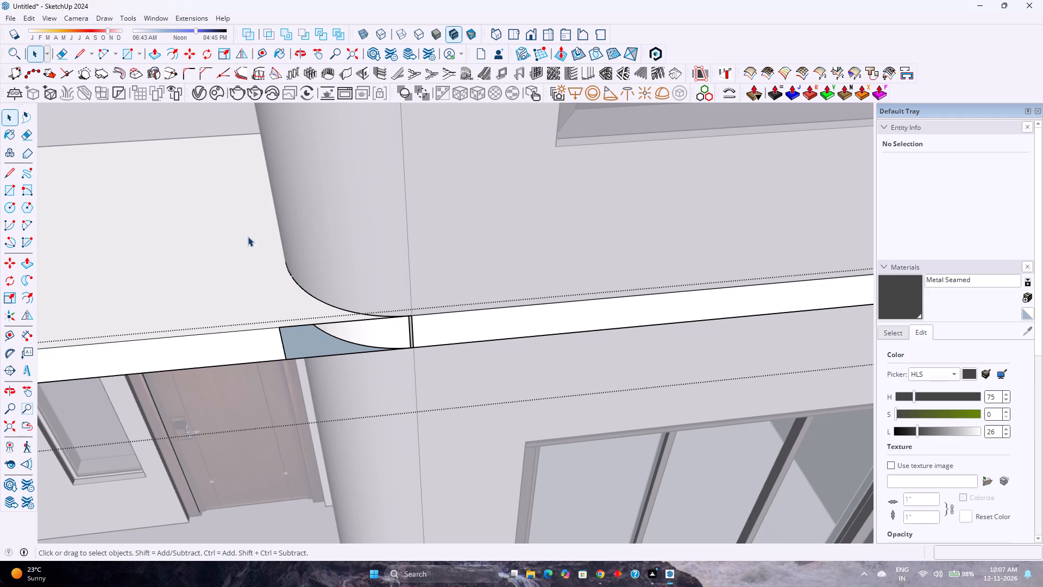
pyautogui.scroll(-2, 292, 242)
pyautogui.moveTo(311, 382); pyautogui.dragTo(324, 308, button='middle')
pyautogui.scroll(4, 353, 260)
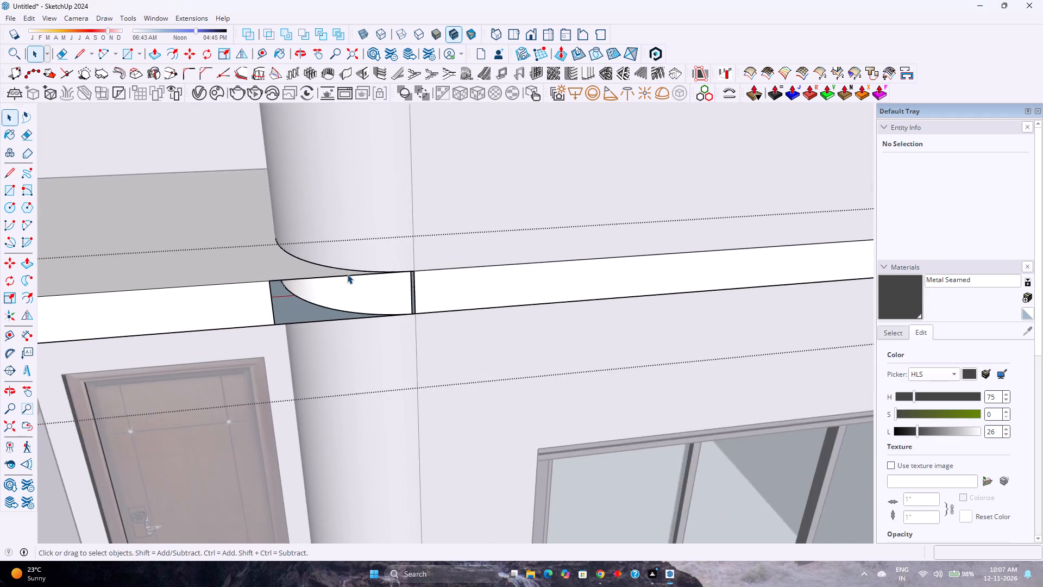
pyautogui.scroll(2, 347, 274)
pyautogui.click(122, 60)
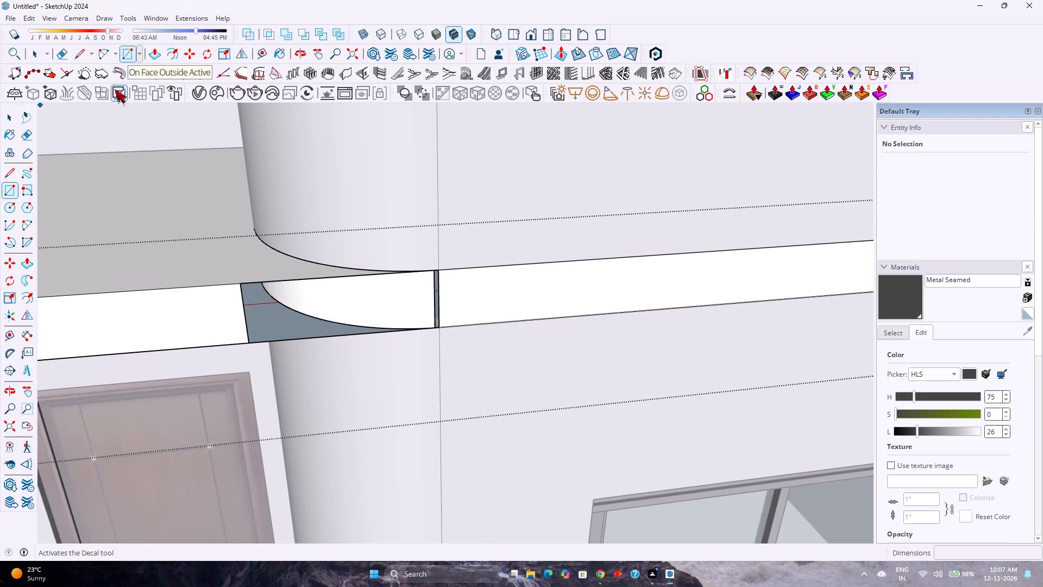
pyautogui.click(240, 284)
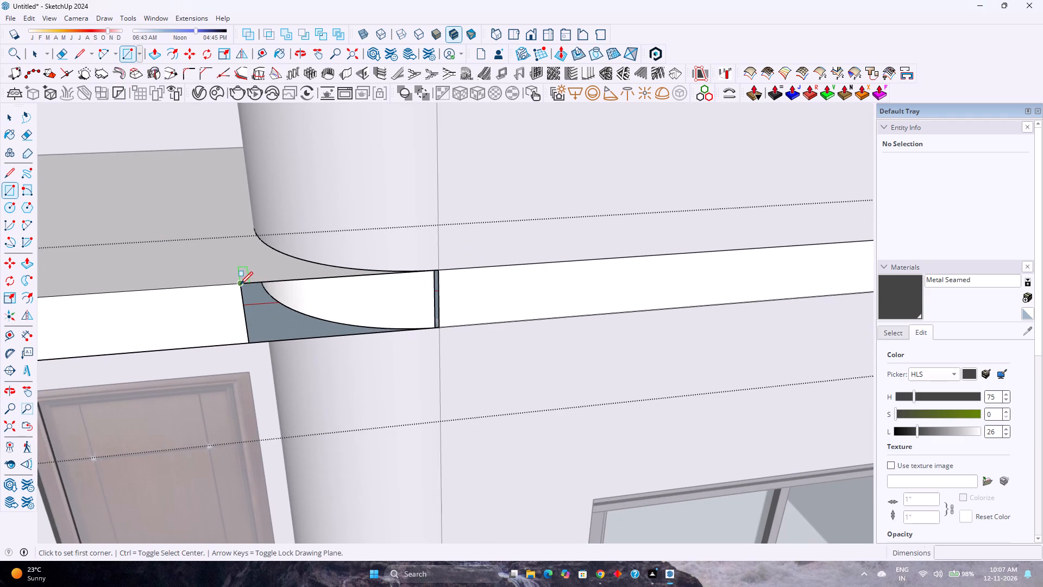
pyautogui.click(441, 328)
pyautogui.scroll(2, 341, 332)
pyautogui.click(220, 269)
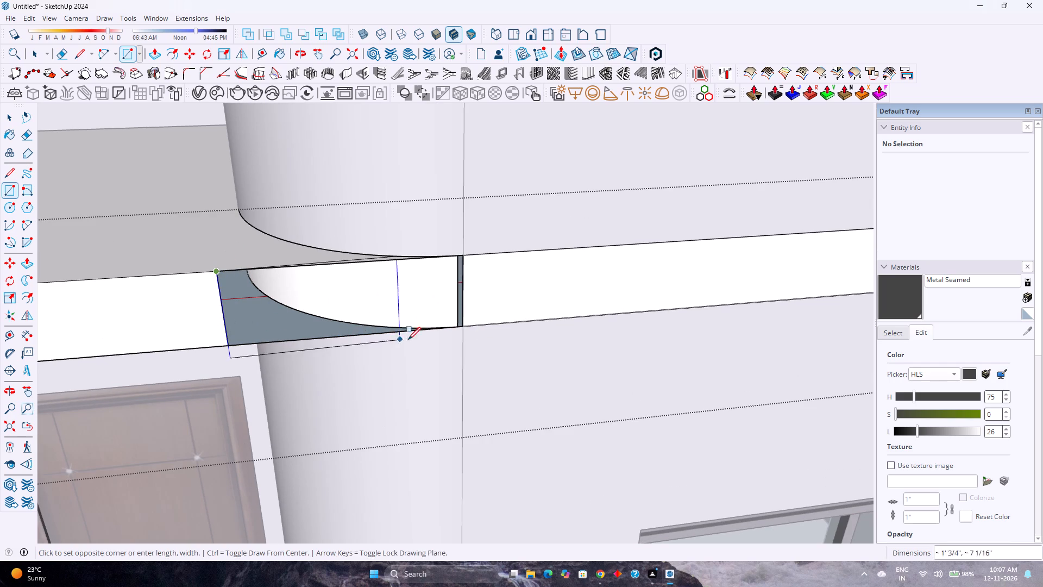
pyautogui.click(465, 327)
# Draw a 6" vertical line along the end of the slab's curved face, from its top to its bottom edge.
pyautogui.scroll(6, 455, 323)
pyautogui.moveTo(458, 322); pyautogui.dragTo(460, 322, button='middle')
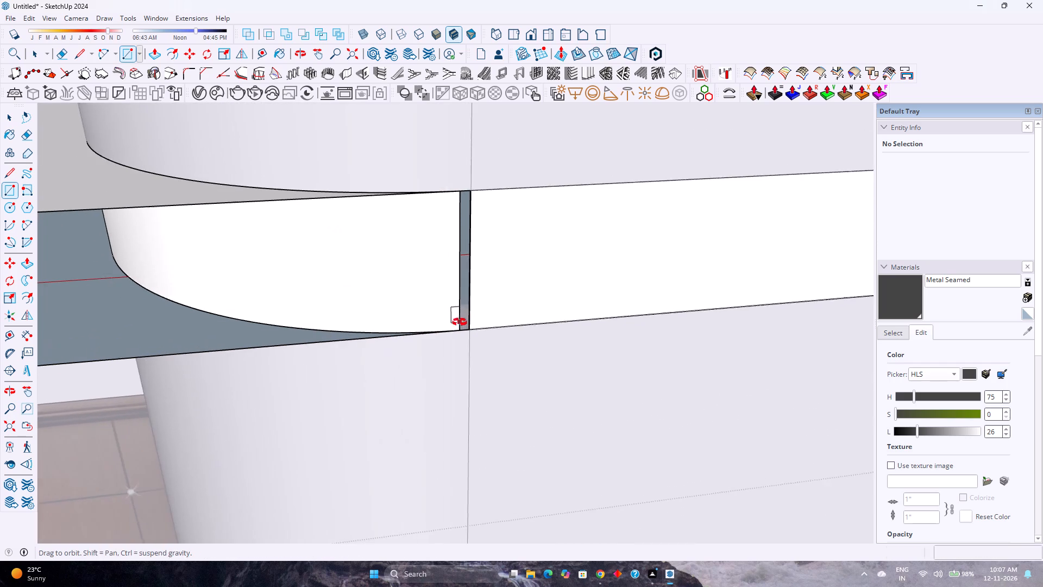
pyautogui.moveTo(460, 322); pyautogui.dragTo(510, 378, button='middle')
pyautogui.click(77, 55)
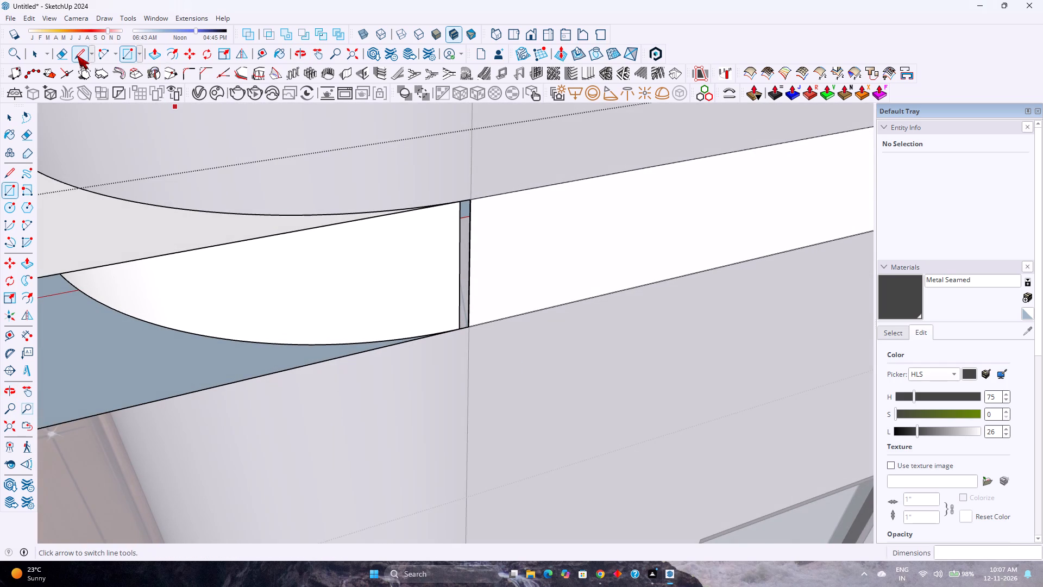
pyautogui.click(461, 200)
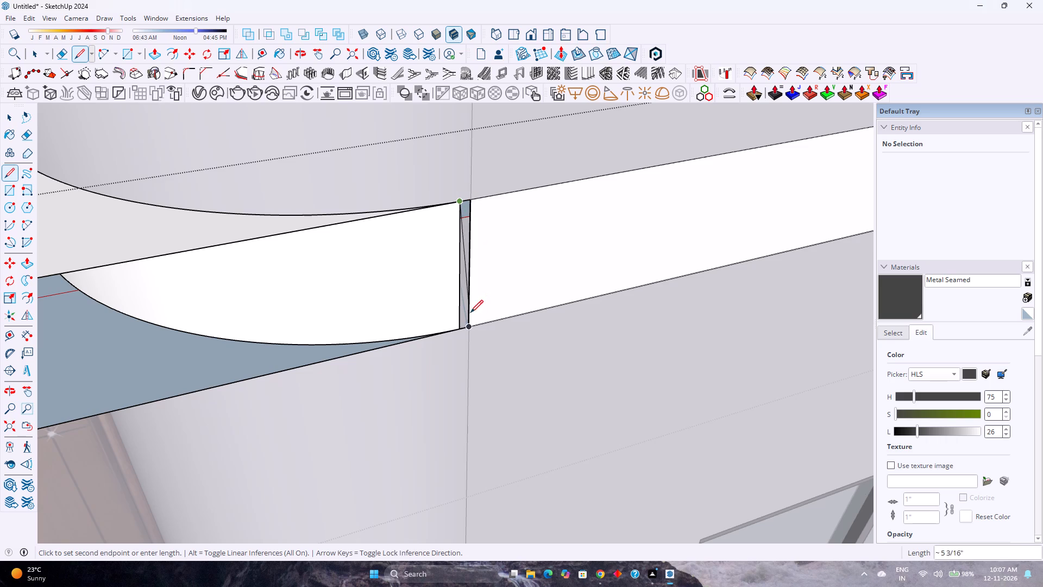
pyautogui.click(460, 329)
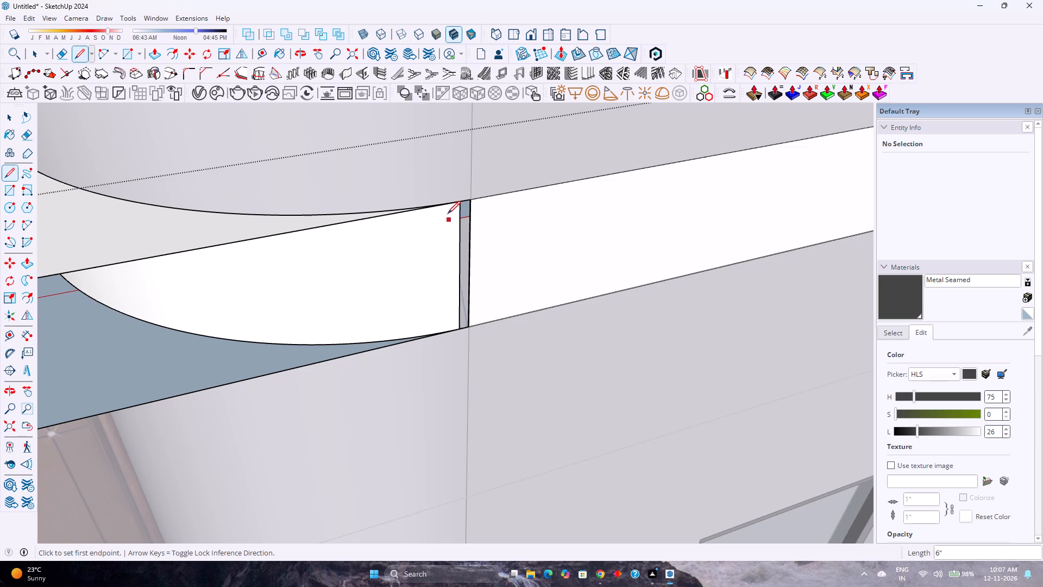
# Examine the narrow strip at the end of the curve and the face behind the corner gap from several angles.
pyautogui.scroll(9, 445, 209)
pyautogui.moveTo(449, 250); pyautogui.dragTo(462, 353, button='middle')
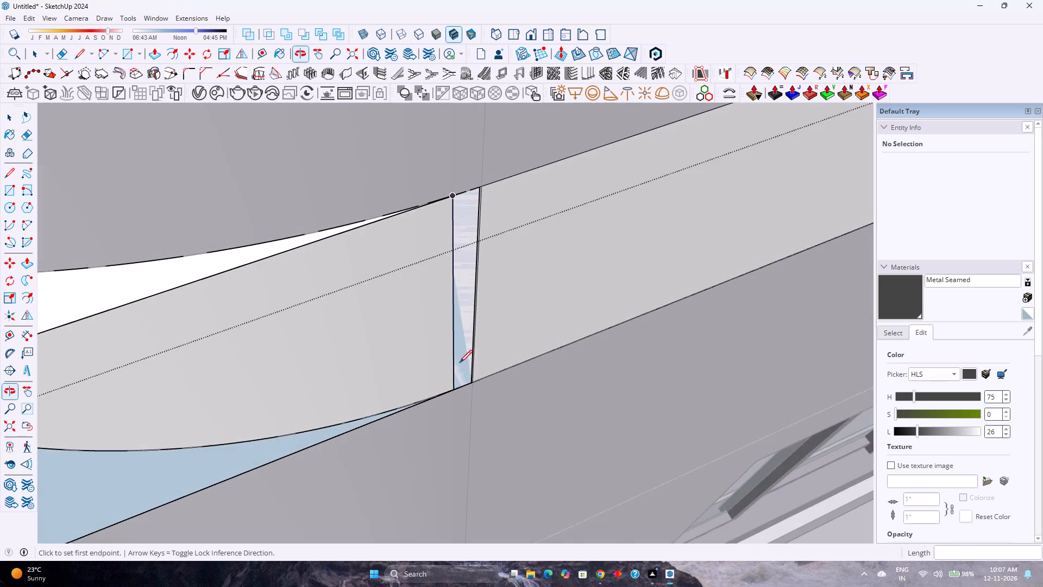
pyautogui.scroll(19, 468, 374)
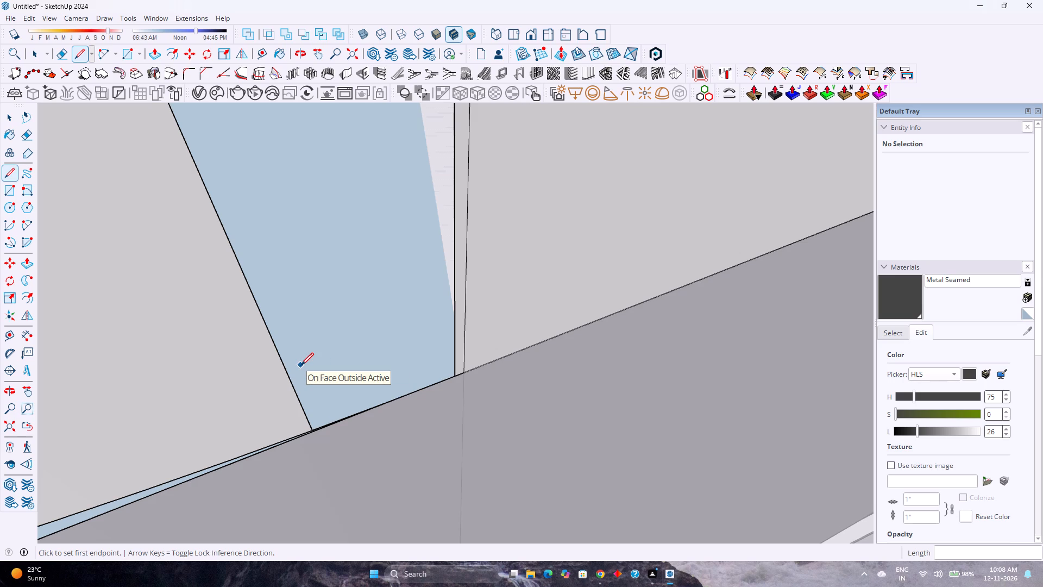
pyautogui.press('space')
pyautogui.scroll(-7, 301, 365)
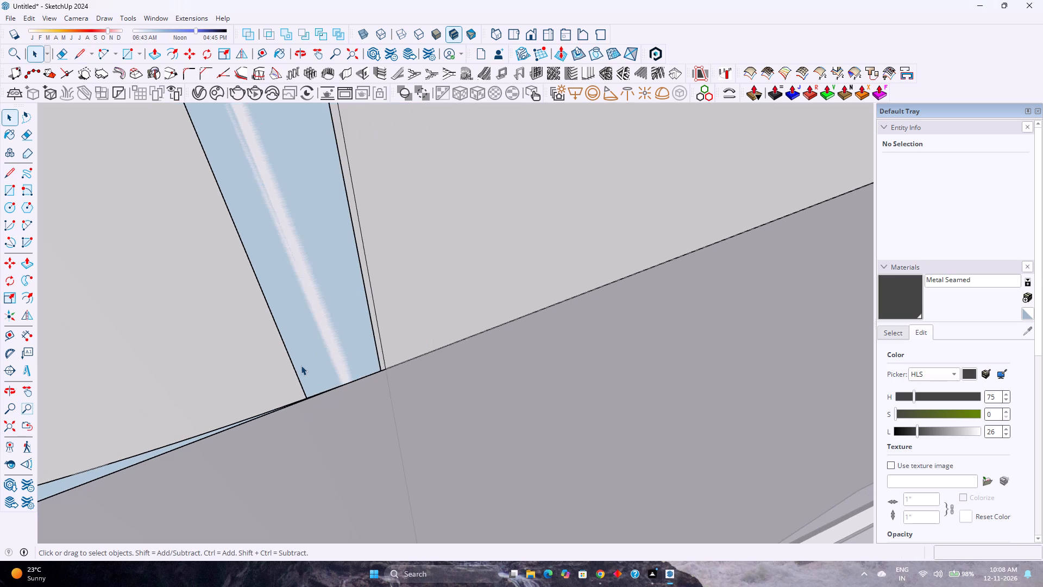
pyautogui.scroll(-1, 301, 363)
pyautogui.moveTo(301, 363); pyautogui.dragTo(301, 401, button='middle')
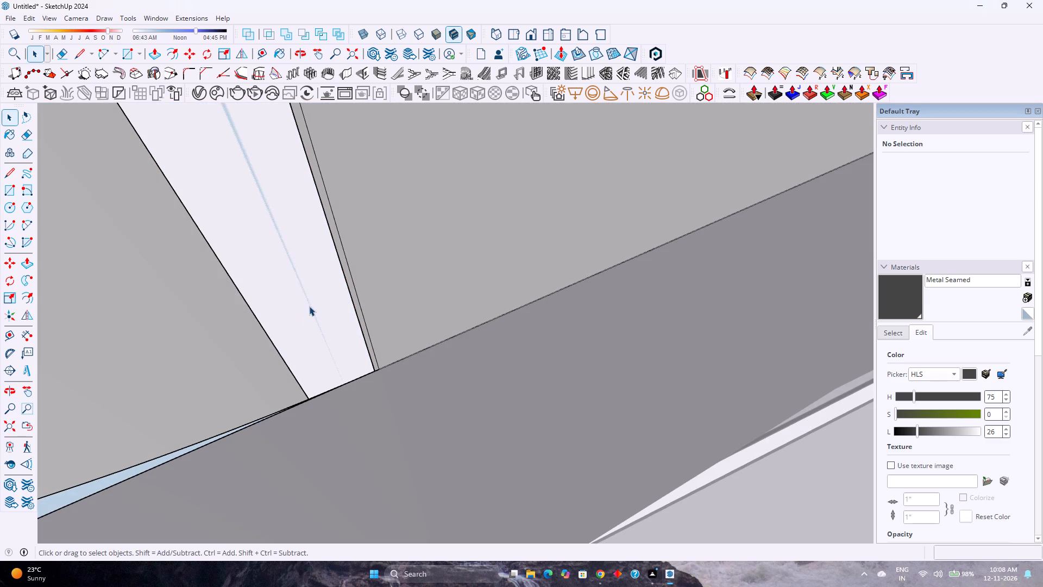
pyautogui.click(309, 306)
pyautogui.scroll(-20, 310, 305)
pyautogui.scroll(-3, 310, 305)
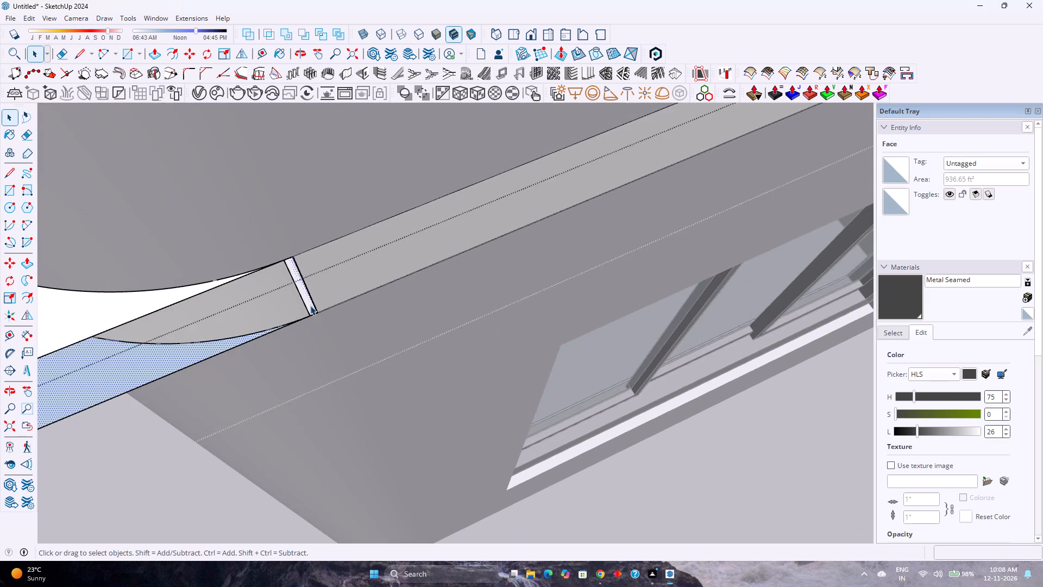
pyautogui.scroll(-17, 310, 305)
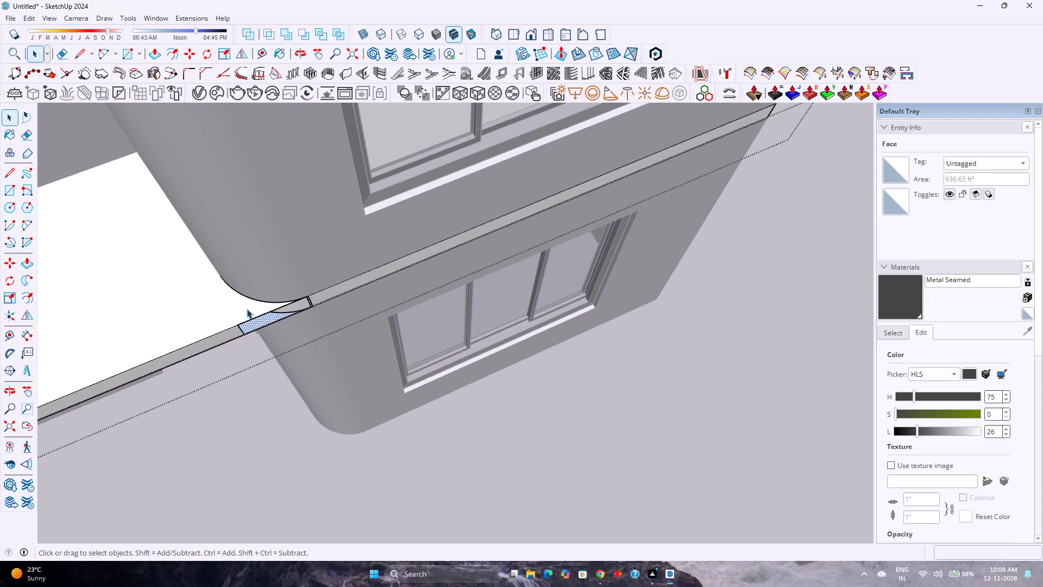
pyautogui.scroll(-4, 246, 308)
pyautogui.moveTo(211, 326); pyautogui.dragTo(304, 239, button='middle')
pyautogui.scroll(13, 304, 241)
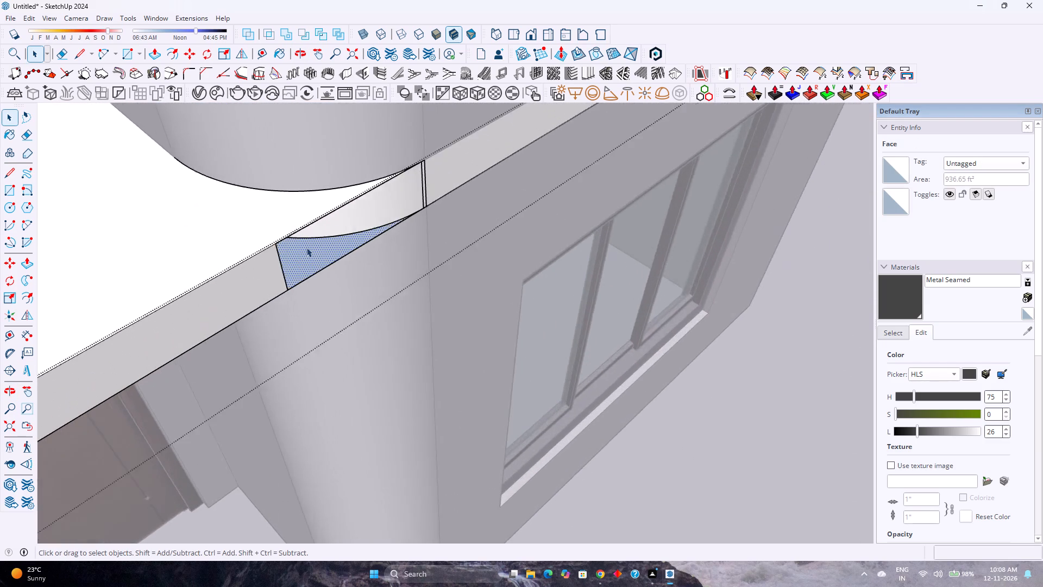
pyautogui.moveTo(305, 248); pyautogui.dragTo(106, 227, button='middle')
pyautogui.moveTo(370, 260); pyautogui.dragTo(215, 299, button='middle')
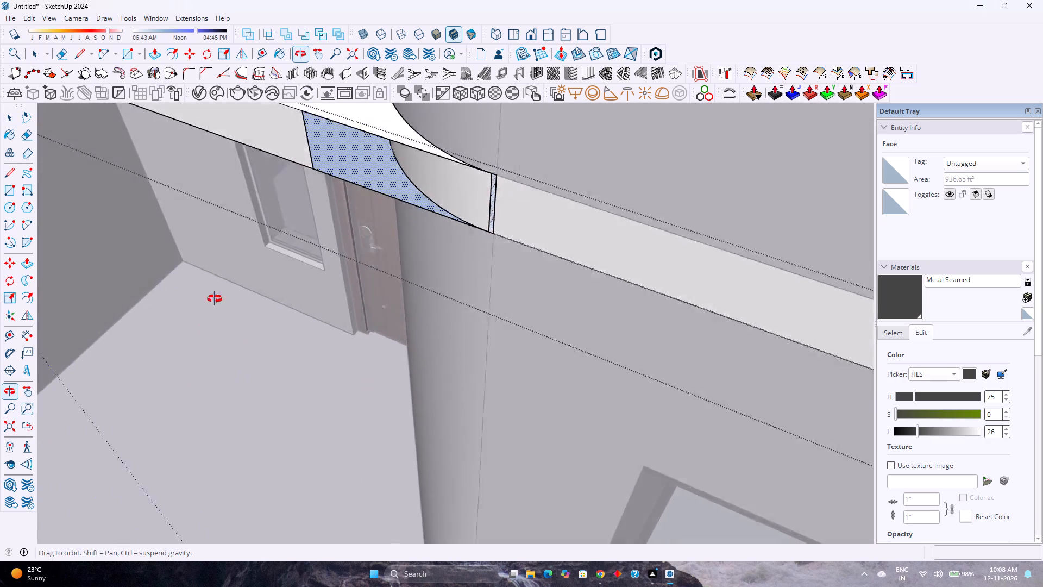
pyautogui.moveTo(215, 299); pyautogui.dragTo(619, 221, button='middle')
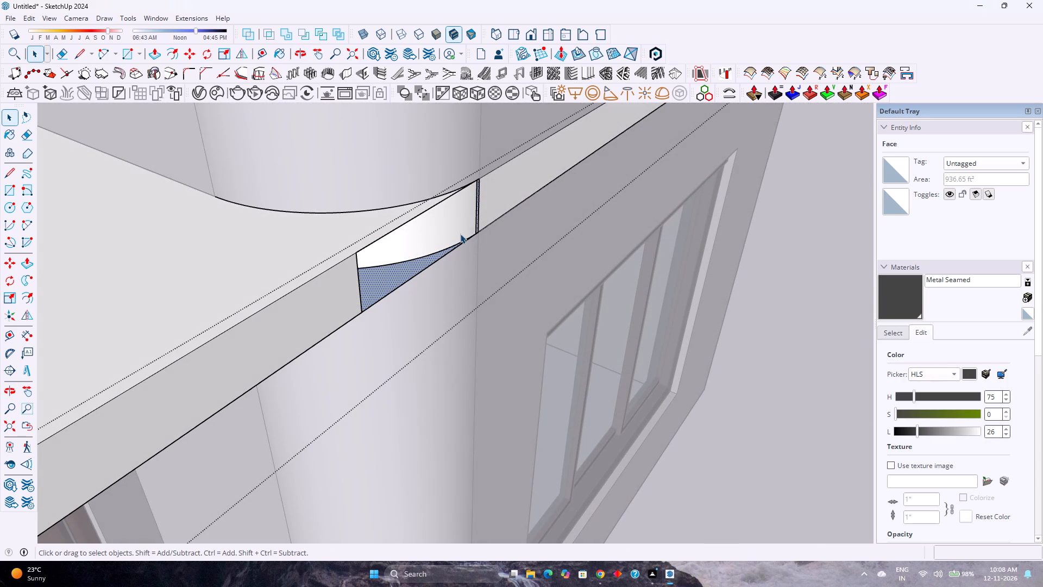
# Delete the 6" vertical edge of the narrow strip that lies just beside the straight front face's end edge.
pyautogui.scroll(16, 479, 219)
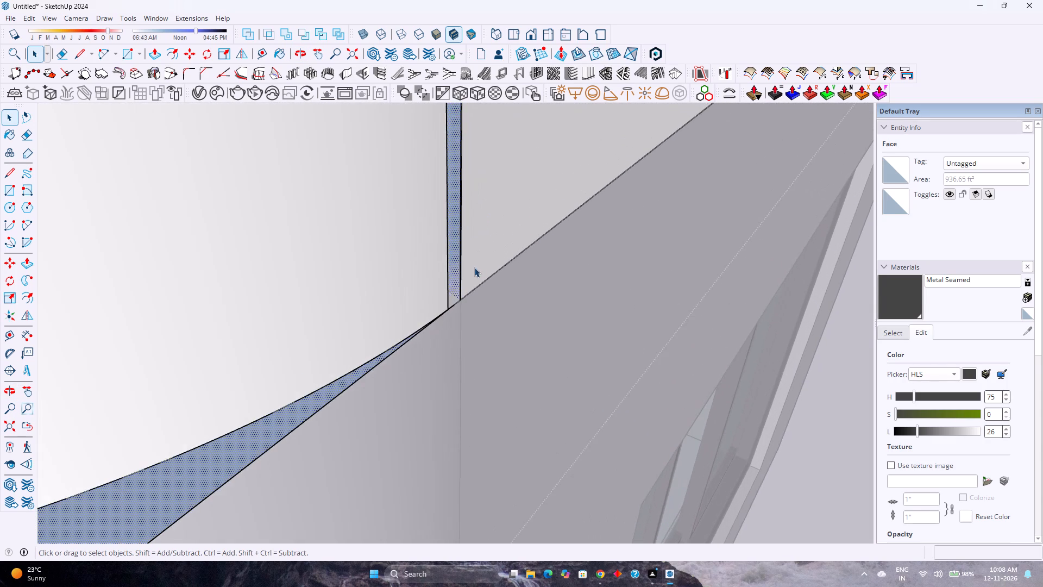
pyautogui.scroll(19, 469, 280)
pyautogui.scroll(1, 453, 324)
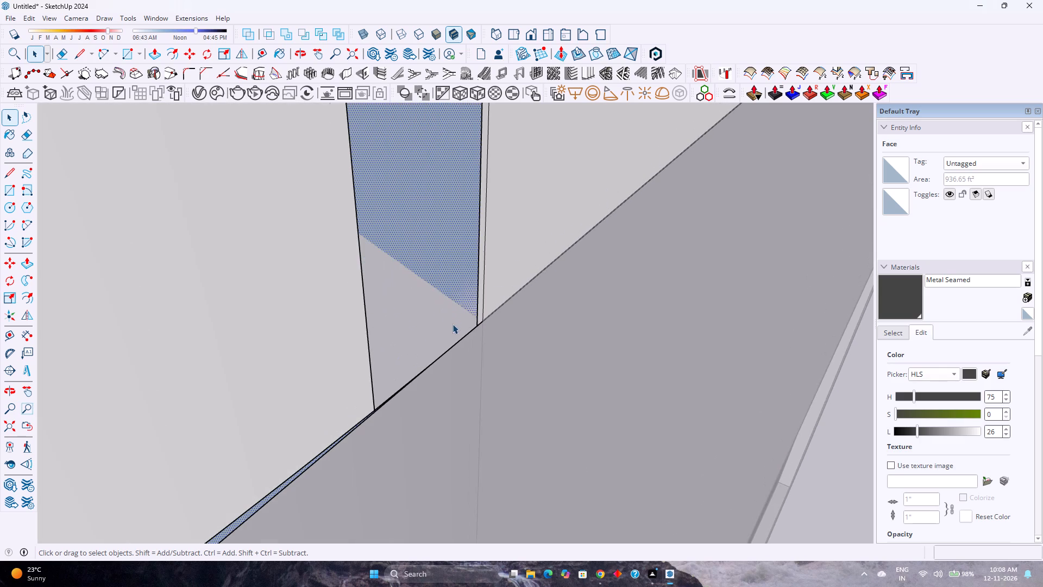
pyautogui.click(480, 309)
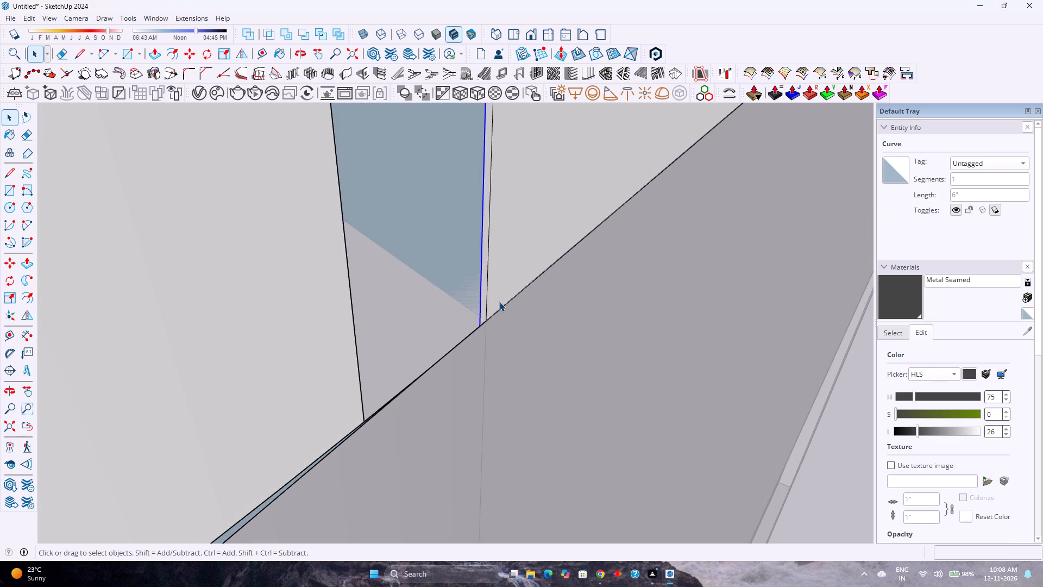
pyautogui.press('Delete')
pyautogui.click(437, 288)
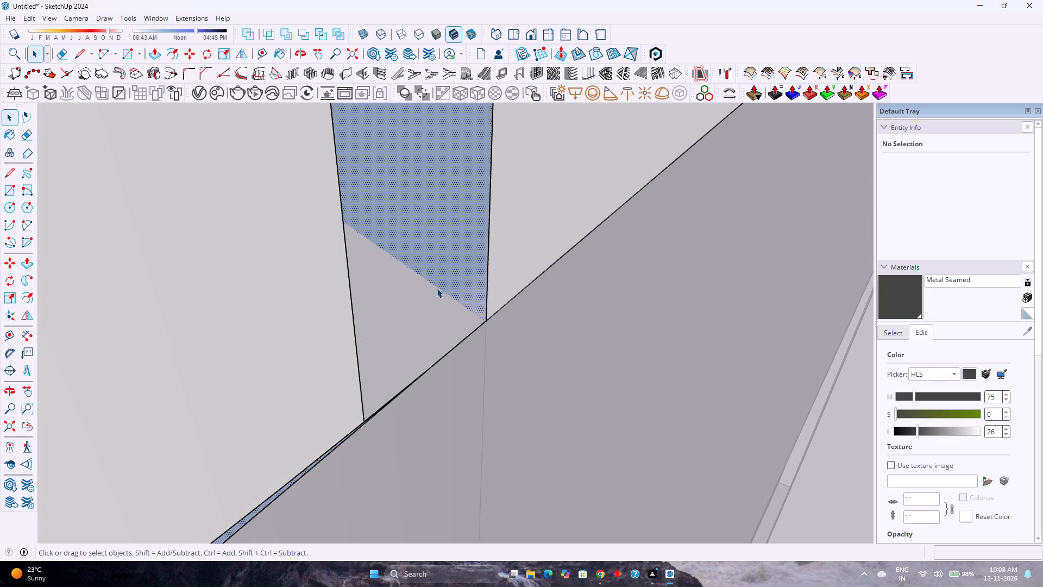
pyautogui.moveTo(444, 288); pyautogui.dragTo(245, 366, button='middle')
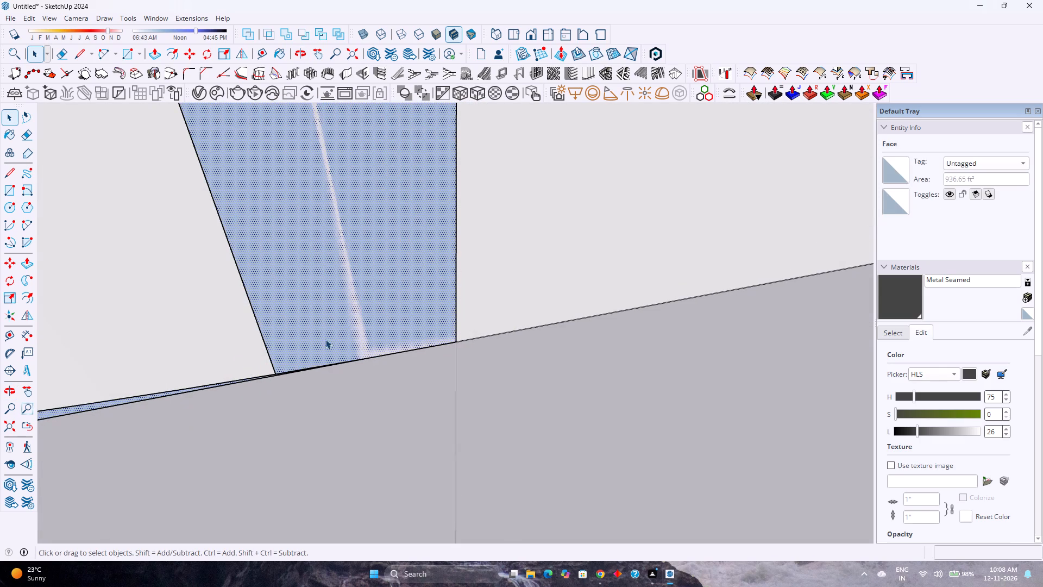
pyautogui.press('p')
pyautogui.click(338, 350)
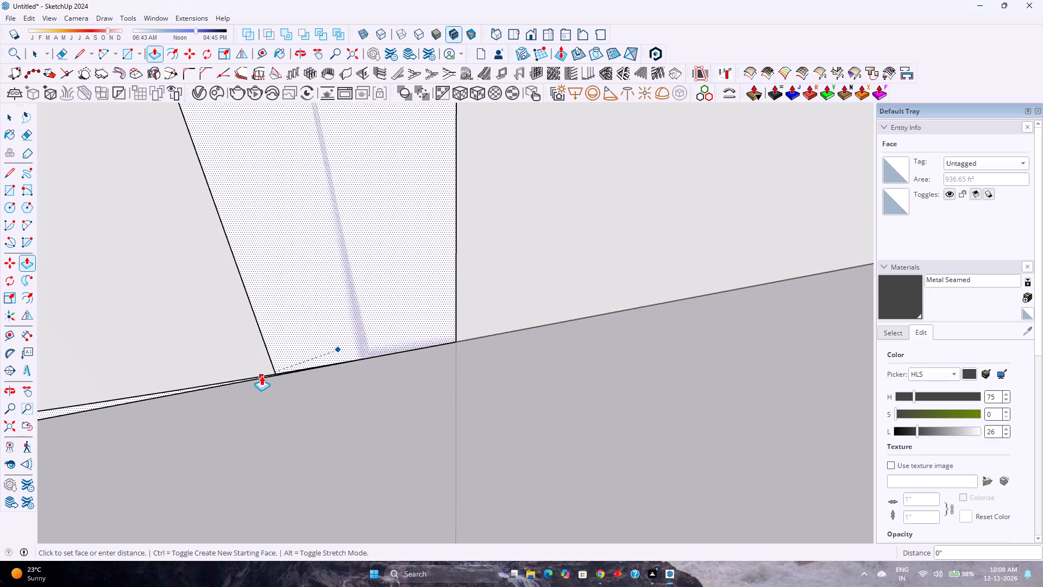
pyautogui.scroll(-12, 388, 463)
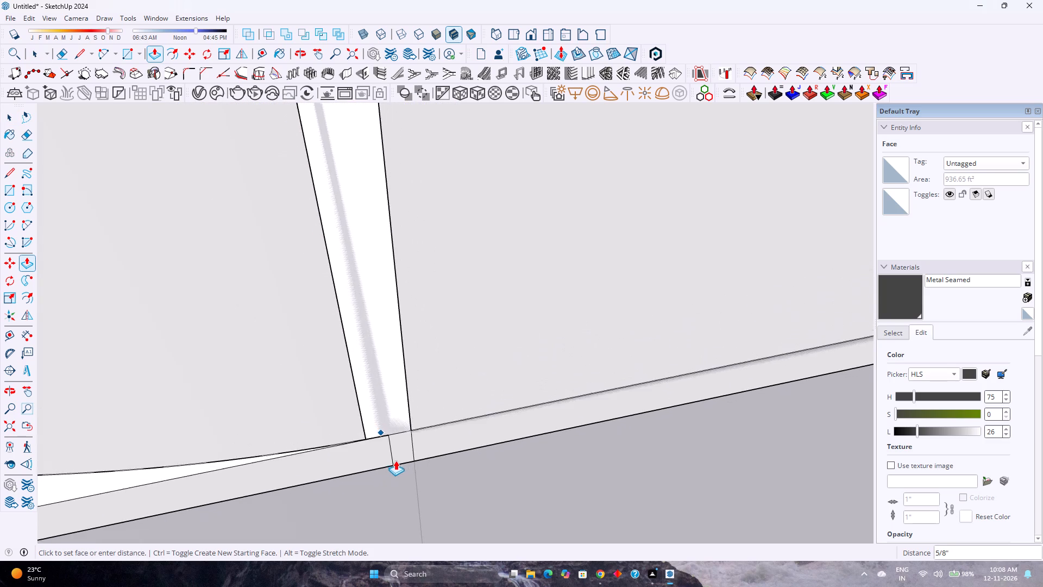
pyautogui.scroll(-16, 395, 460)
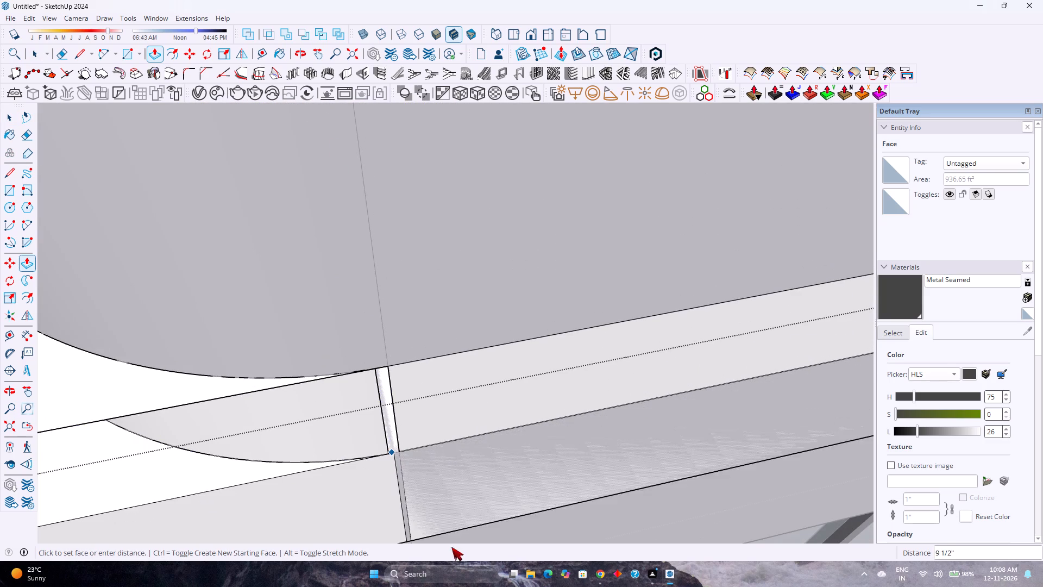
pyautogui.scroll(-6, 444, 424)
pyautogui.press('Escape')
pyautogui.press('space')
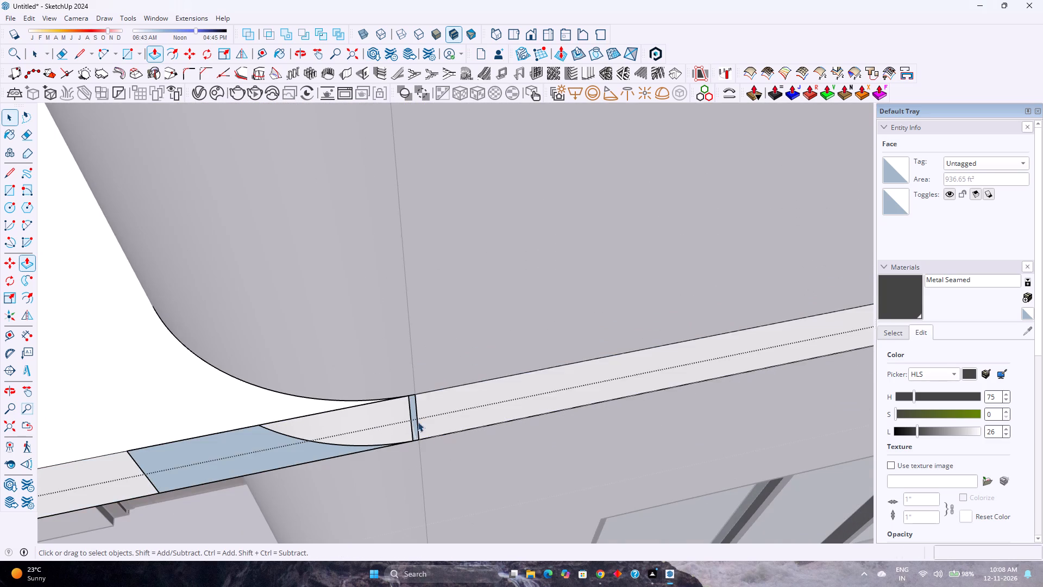
# Undo the recent edits at the slab's front corner, back to before the closing rectangle was drawn across the gap.
pyautogui.scroll(-5, 414, 422)
pyautogui.scroll(-3, 334, 426)
pyautogui.hotkey('ctrl', 'z')
pyautogui.hotkey('ctrl', 'z')
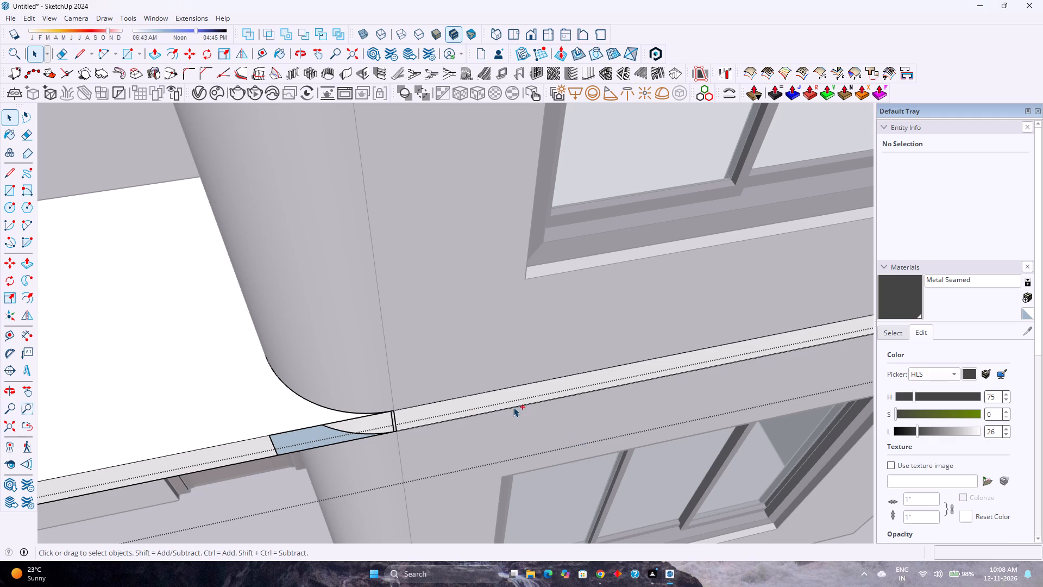
pyautogui.hotkey('ctrl', 'z')
pyautogui.hotkey('ctrl', 'z')
pyautogui.press('space')
pyautogui.hotkey('ctrl', 'z')
pyautogui.hotkey('ctrl', 'z')
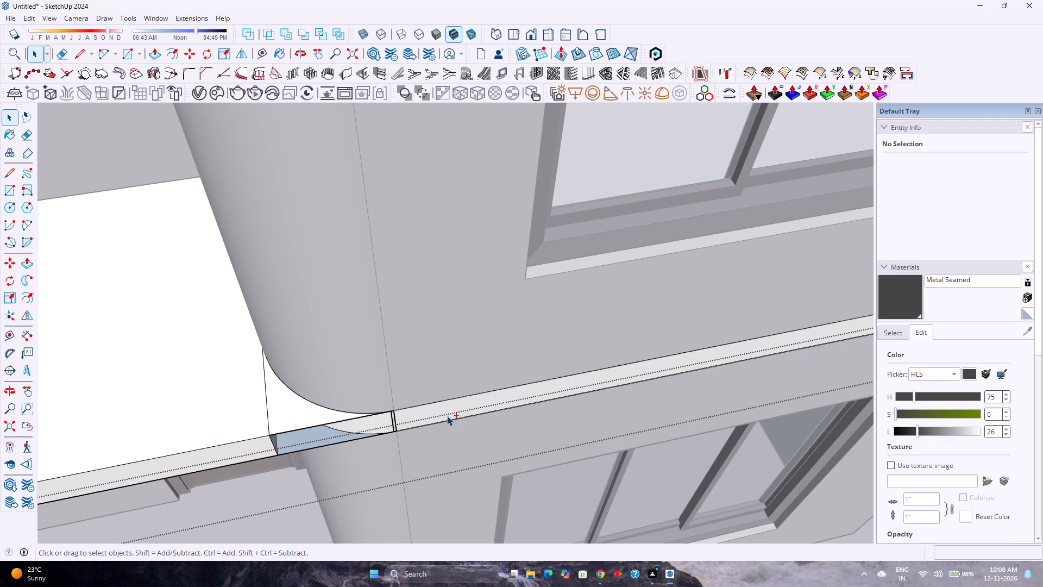
pyautogui.hotkey('ctrl', 'z')
pyautogui.hotkey('ctrl', 'z')
# Explode the lower curved edge of the slab's rounded corner into separate edge segments.
pyautogui.keyDown('ctrl'); pyautogui.scroll(2, 330, 445); pyautogui.keyUp('ctrl')
pyautogui.scroll(3, 334, 442)
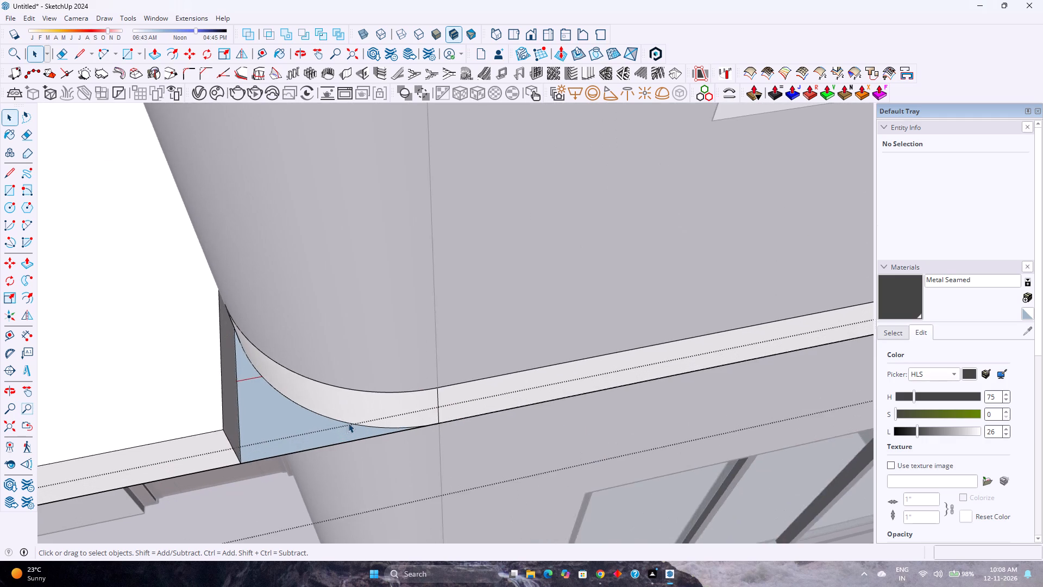
pyautogui.scroll(2, 348, 422)
pyautogui.click(348, 422)
pyautogui.scroll(4, 407, 418)
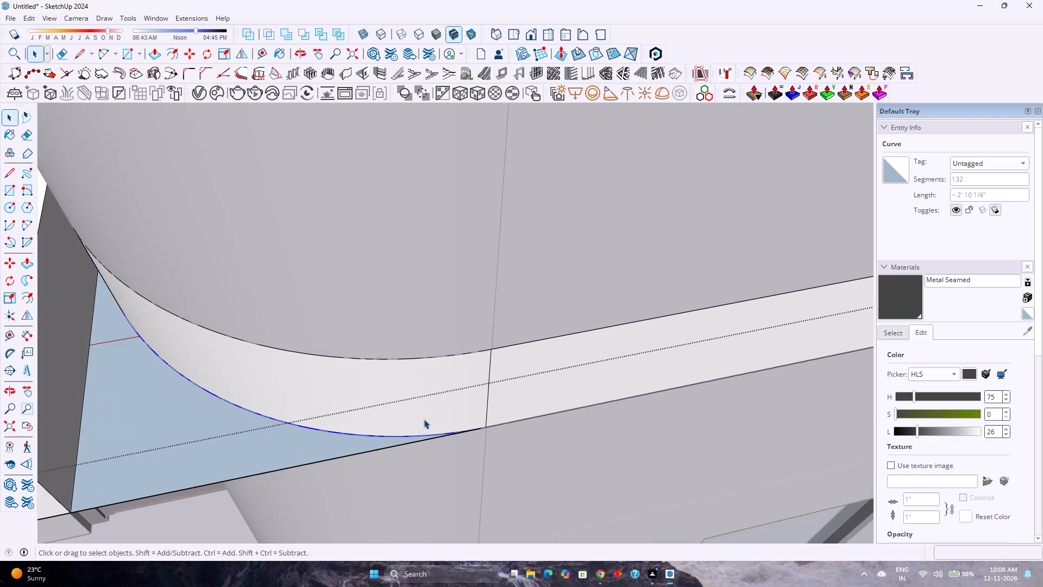
pyautogui.scroll(5, 424, 419)
pyautogui.scroll(14, 481, 419)
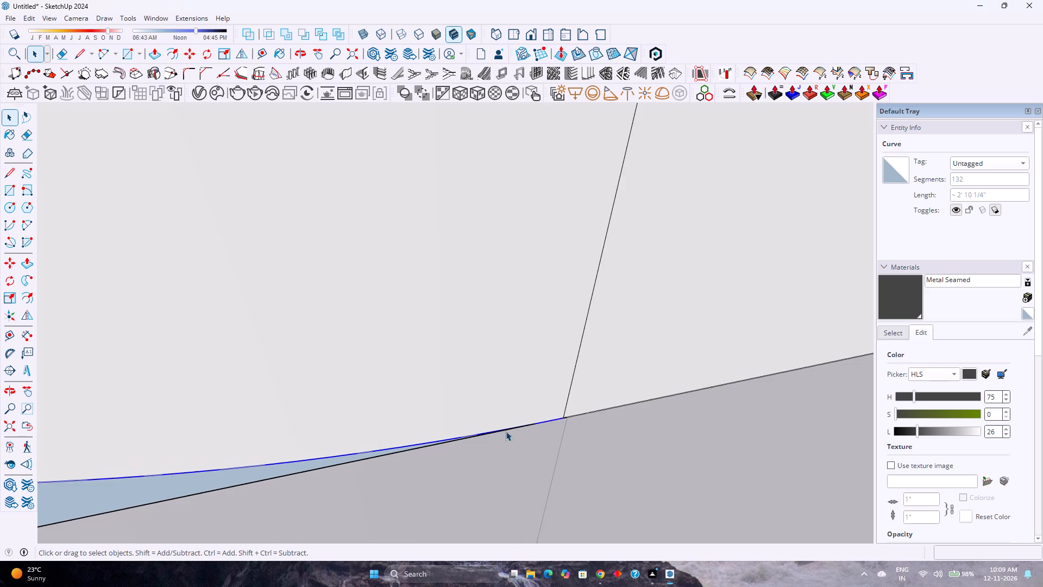
pyautogui.scroll(12, 506, 431)
pyautogui.click(558, 416)
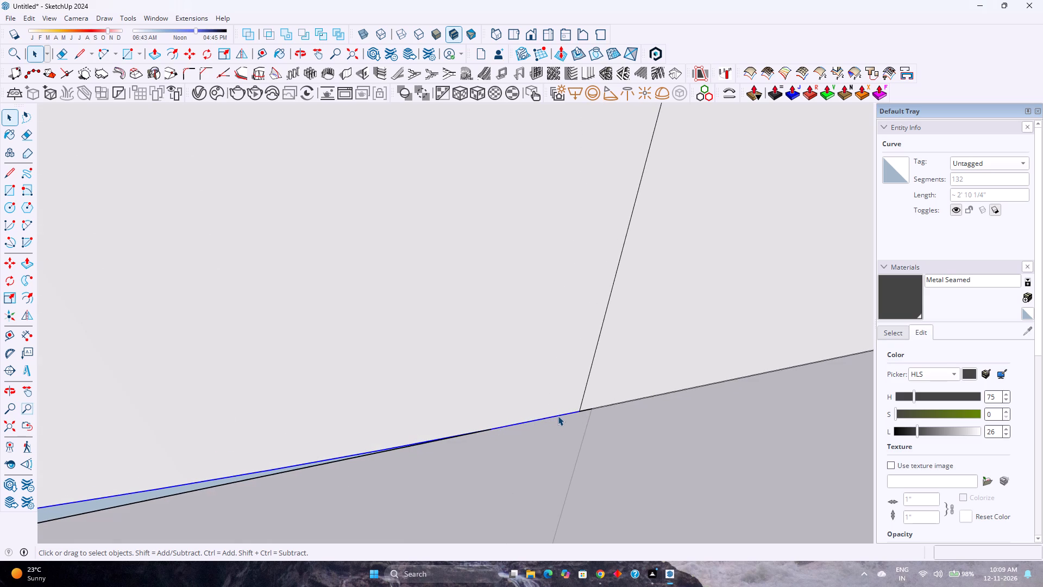
pyautogui.rightClick(556, 415)
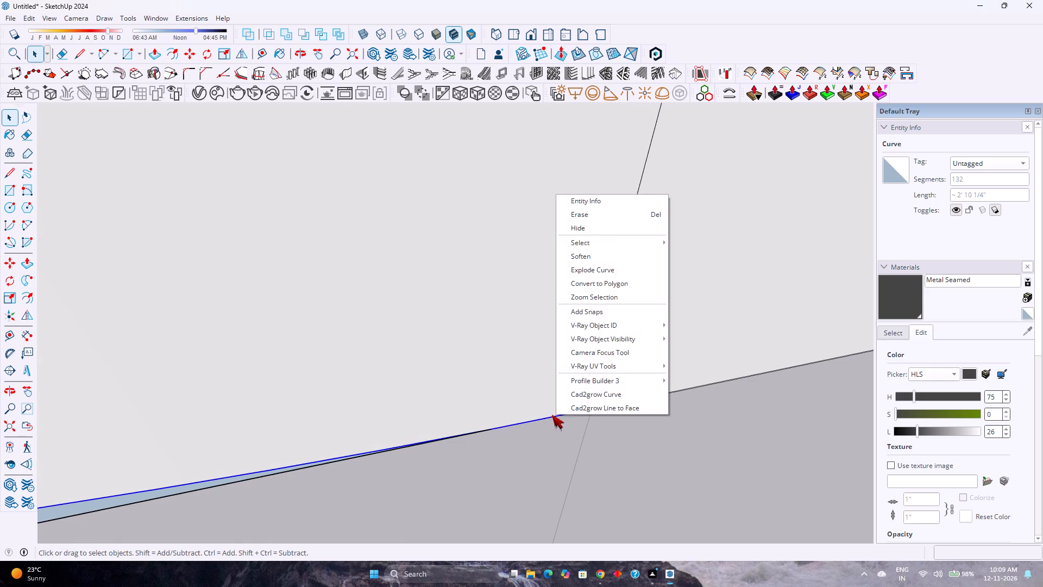
pyautogui.click(627, 271)
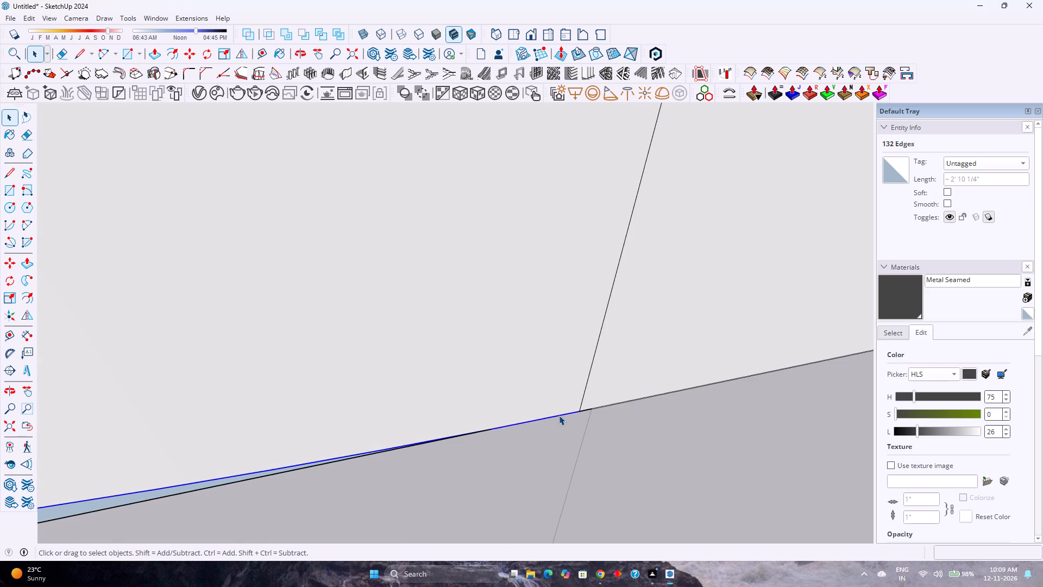
# Delete the last short segment of the lower curve and the tiny stub beside the straight face's vertical end edge.
pyautogui.click(559, 415)
pyautogui.press('Delete')
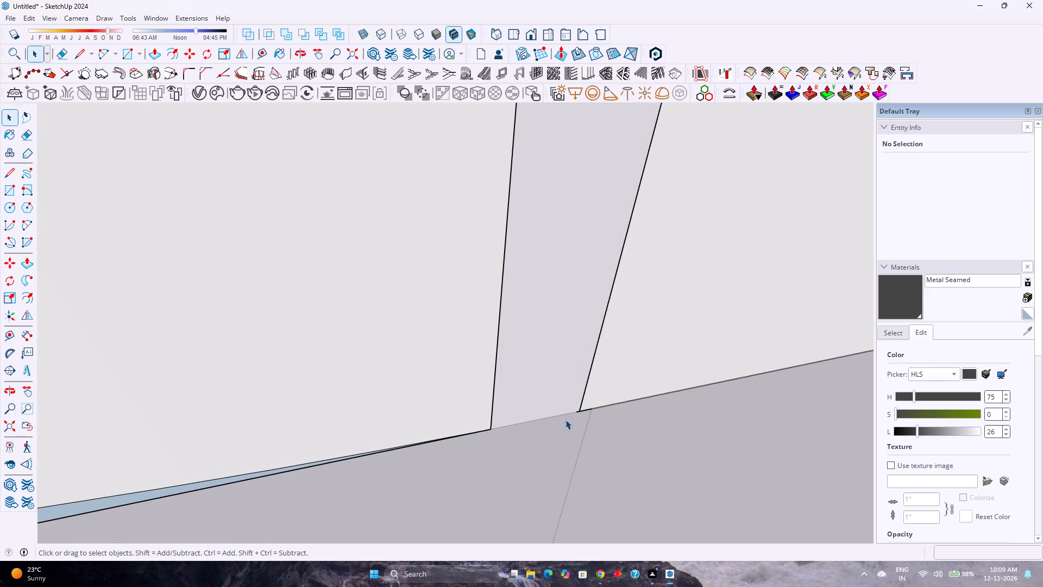
pyautogui.scroll(6, 582, 409)
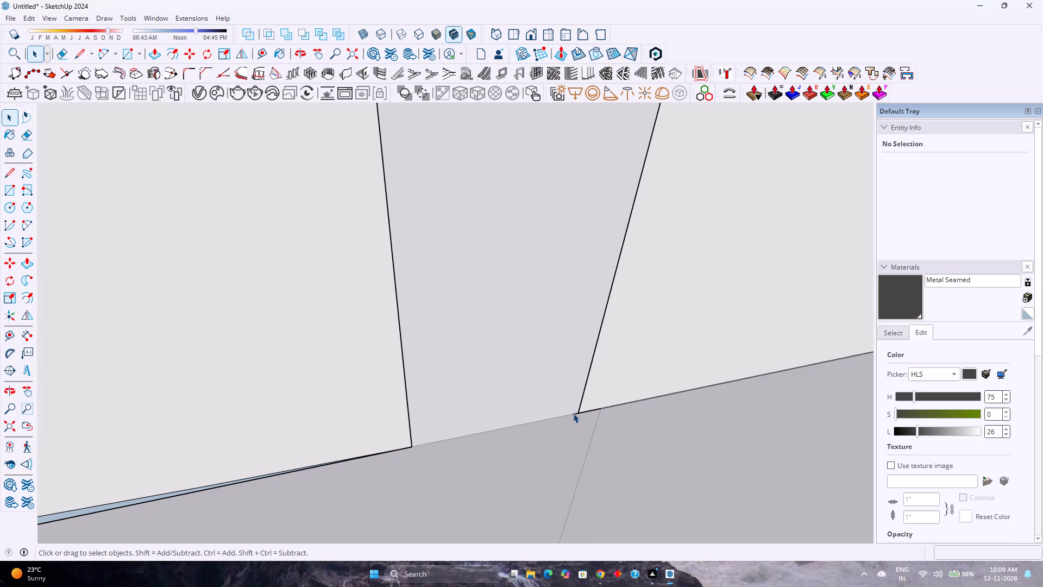
pyautogui.click(573, 413)
pyautogui.press('Delete')
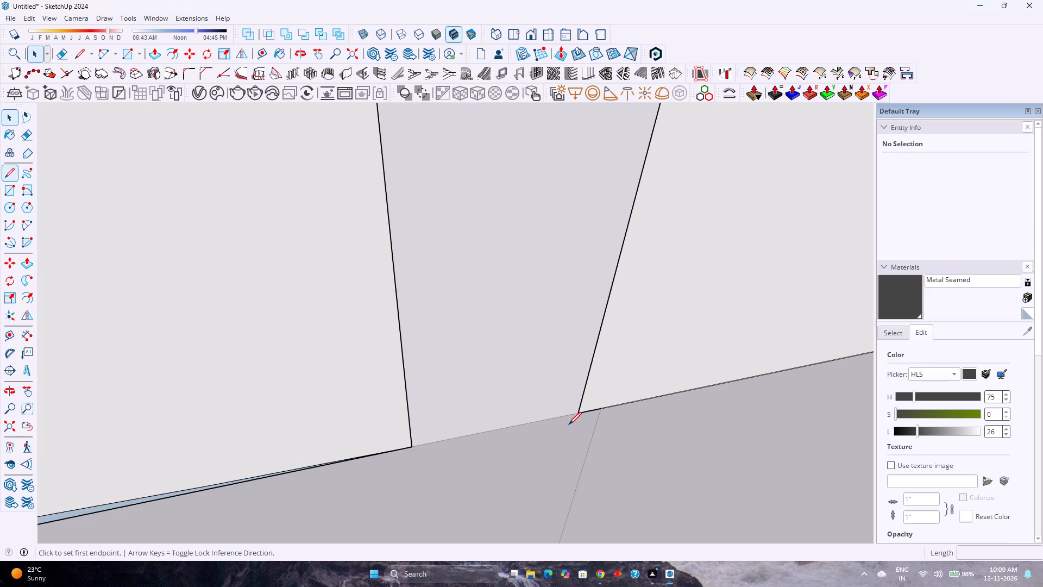
# Draw a line about 3/16" long from the bottom of the vertical end edge to the open end of the lower curve.
pyautogui.press('l')
pyautogui.click(578, 412)
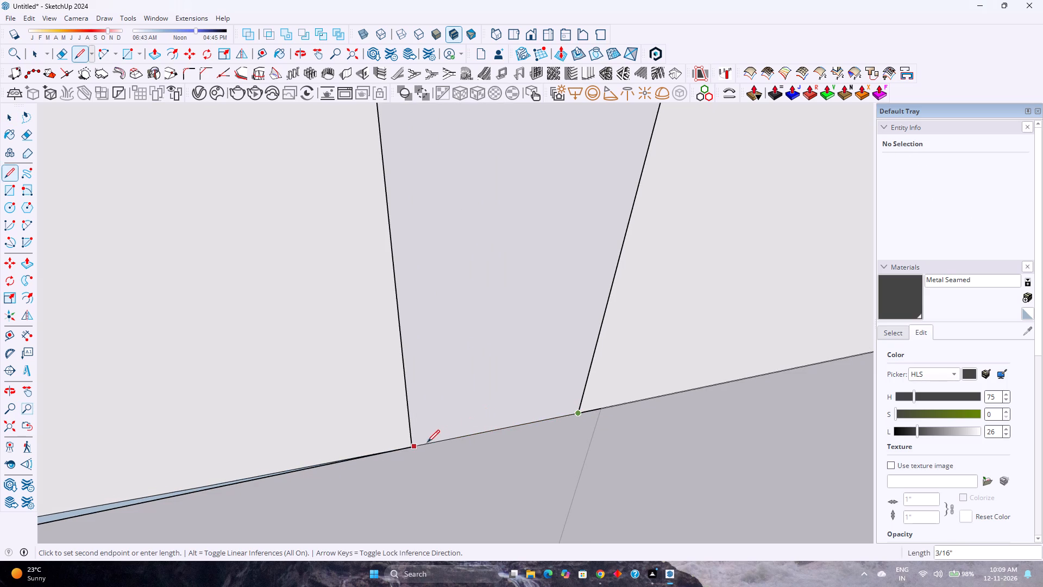
pyautogui.scroll(8, 413, 445)
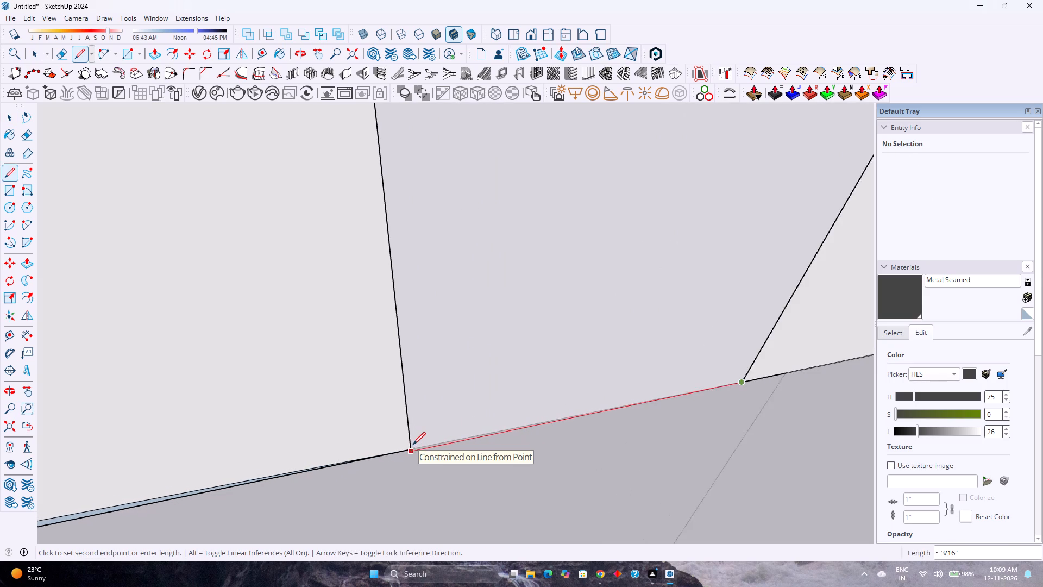
pyautogui.scroll(7, 413, 445)
pyautogui.click(410, 449)
pyautogui.scroll(-4, 502, 446)
pyautogui.scroll(-20, 502, 446)
pyautogui.scroll(-5, 502, 446)
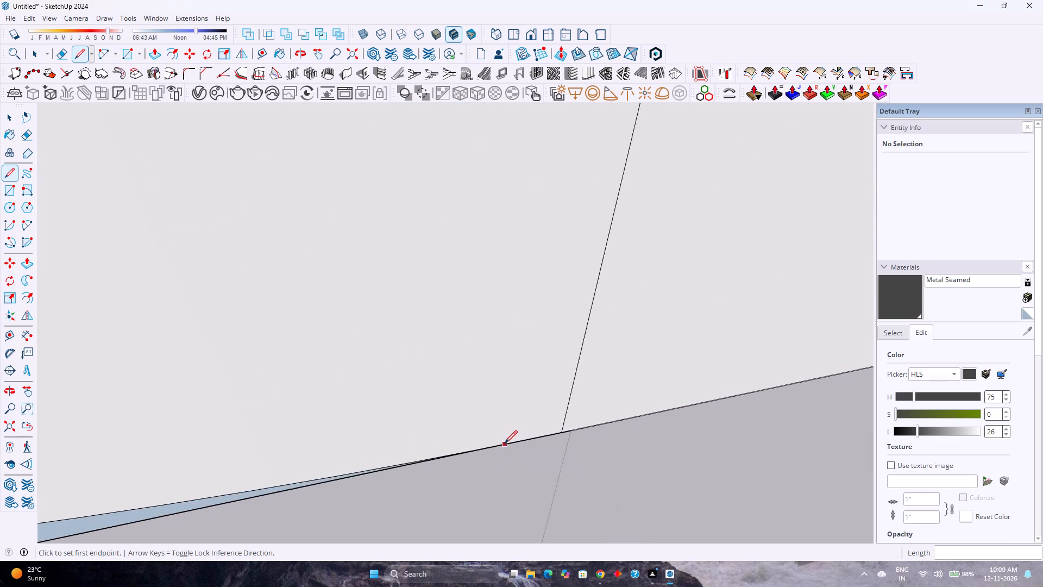
pyautogui.scroll(-2, 505, 443)
pyautogui.press('space')
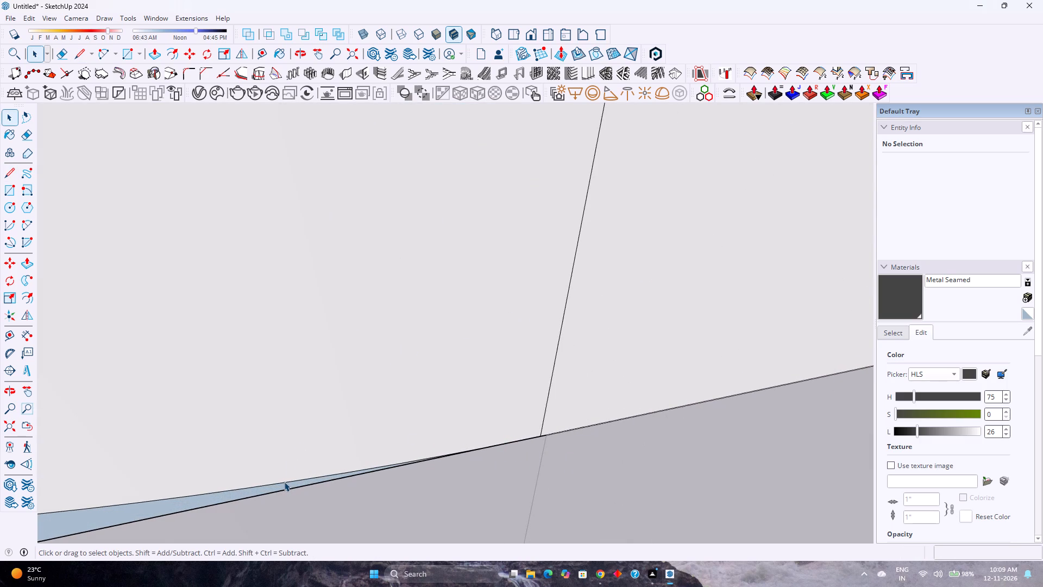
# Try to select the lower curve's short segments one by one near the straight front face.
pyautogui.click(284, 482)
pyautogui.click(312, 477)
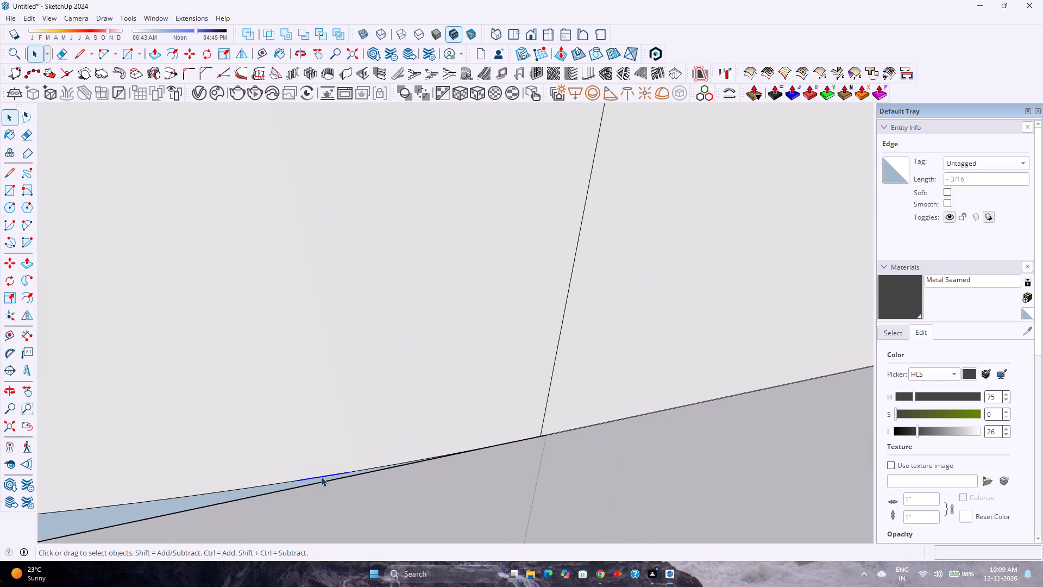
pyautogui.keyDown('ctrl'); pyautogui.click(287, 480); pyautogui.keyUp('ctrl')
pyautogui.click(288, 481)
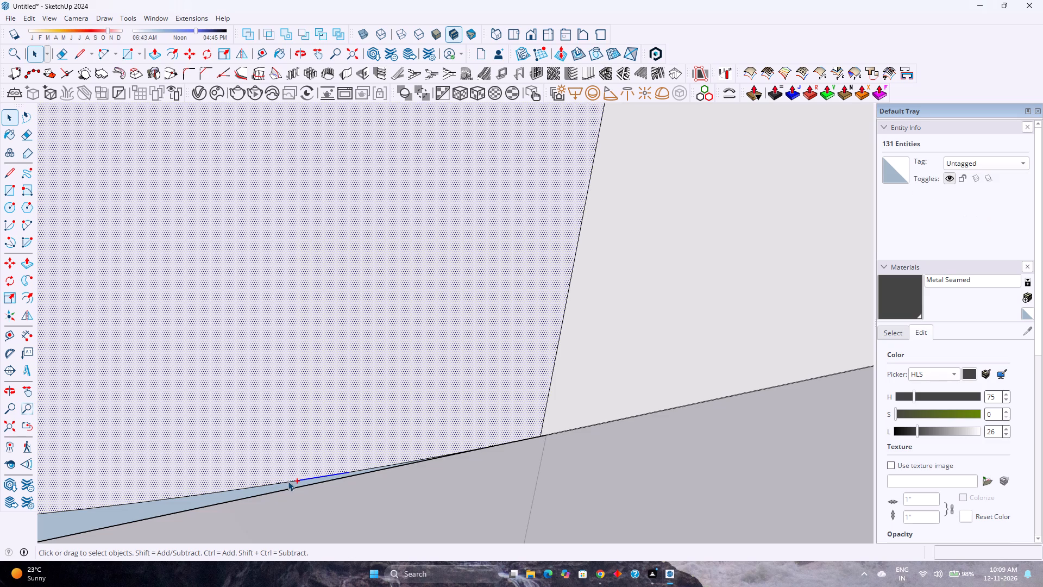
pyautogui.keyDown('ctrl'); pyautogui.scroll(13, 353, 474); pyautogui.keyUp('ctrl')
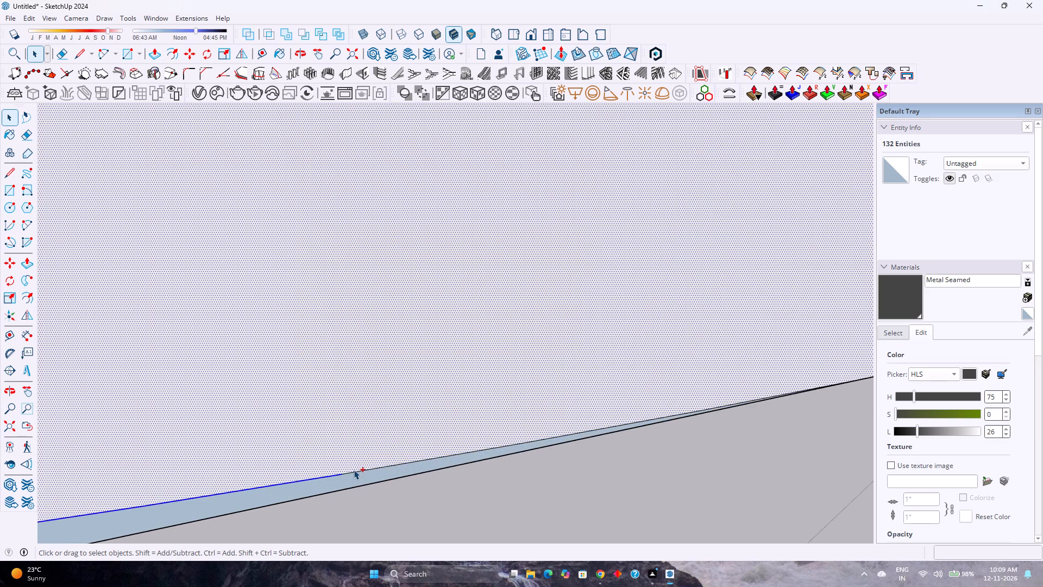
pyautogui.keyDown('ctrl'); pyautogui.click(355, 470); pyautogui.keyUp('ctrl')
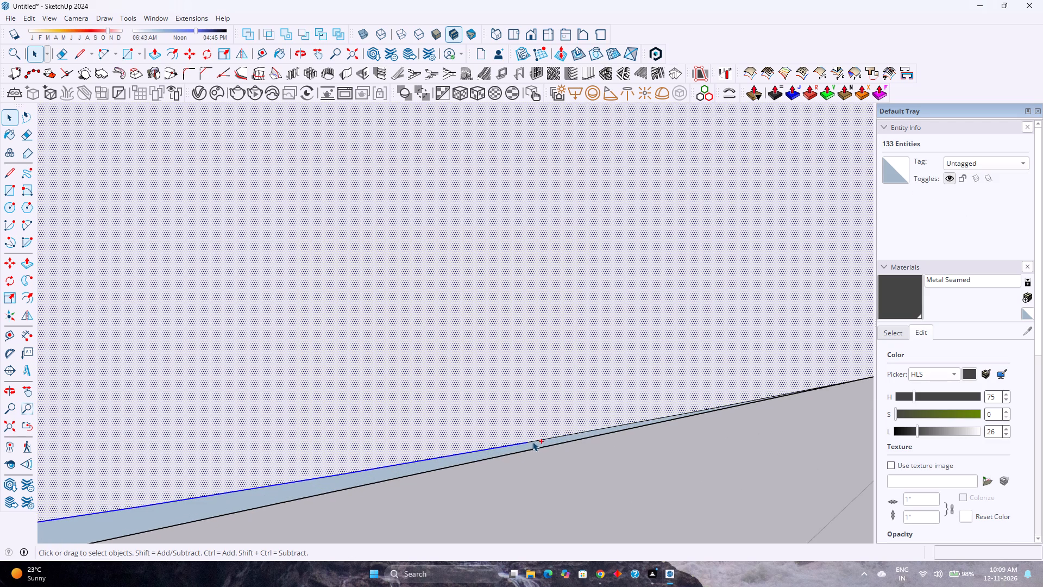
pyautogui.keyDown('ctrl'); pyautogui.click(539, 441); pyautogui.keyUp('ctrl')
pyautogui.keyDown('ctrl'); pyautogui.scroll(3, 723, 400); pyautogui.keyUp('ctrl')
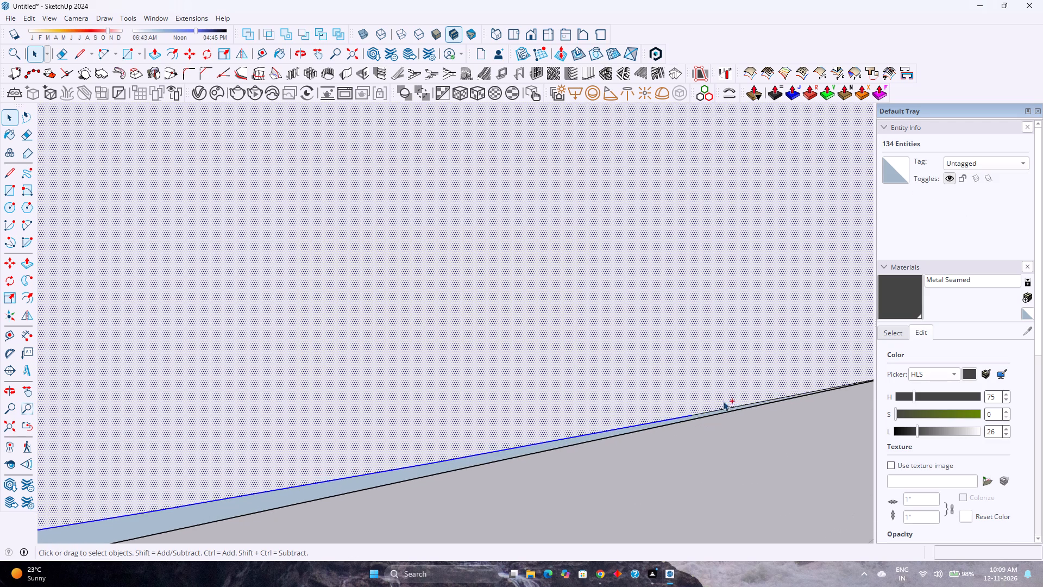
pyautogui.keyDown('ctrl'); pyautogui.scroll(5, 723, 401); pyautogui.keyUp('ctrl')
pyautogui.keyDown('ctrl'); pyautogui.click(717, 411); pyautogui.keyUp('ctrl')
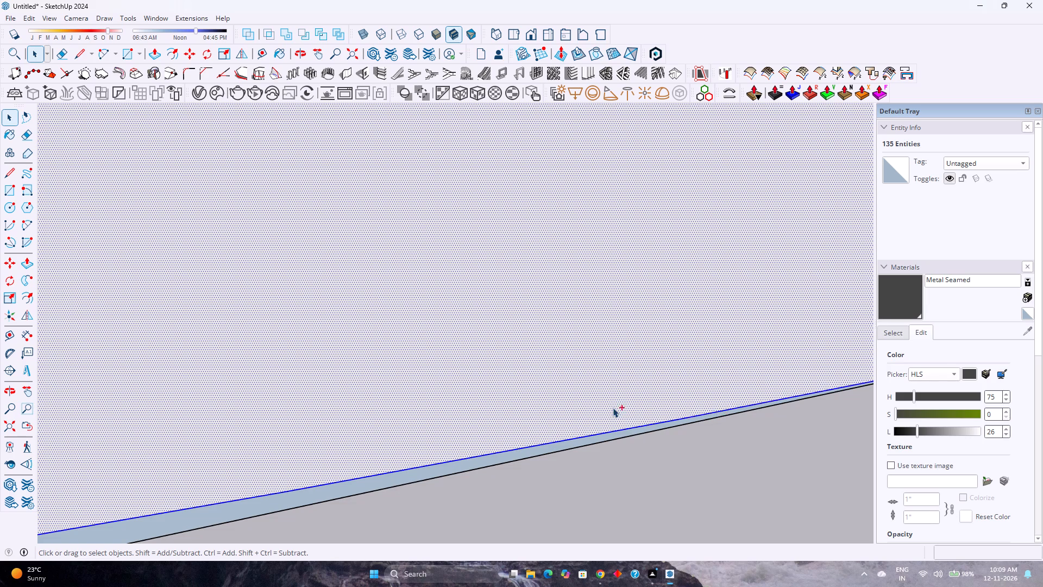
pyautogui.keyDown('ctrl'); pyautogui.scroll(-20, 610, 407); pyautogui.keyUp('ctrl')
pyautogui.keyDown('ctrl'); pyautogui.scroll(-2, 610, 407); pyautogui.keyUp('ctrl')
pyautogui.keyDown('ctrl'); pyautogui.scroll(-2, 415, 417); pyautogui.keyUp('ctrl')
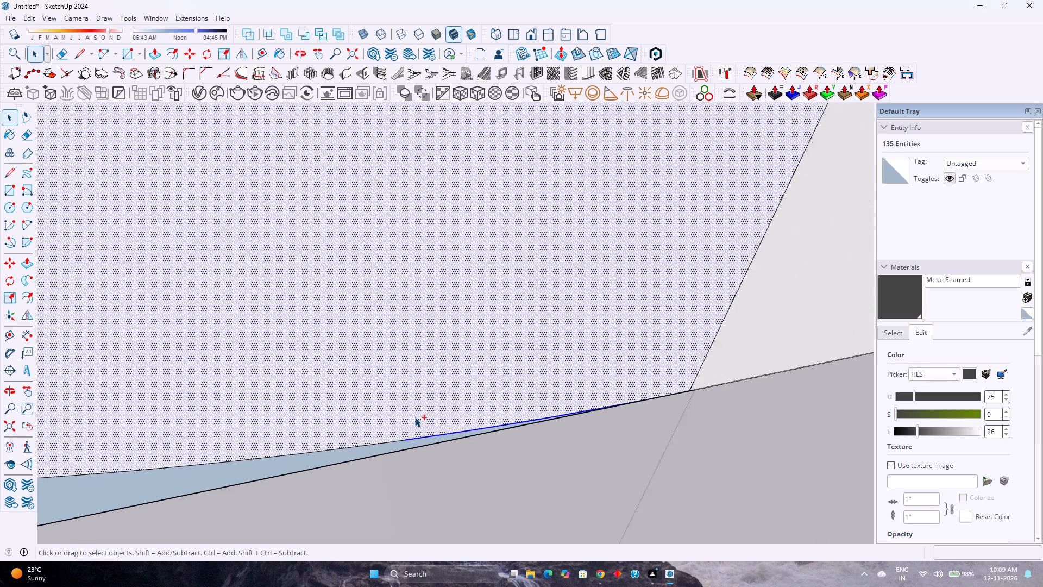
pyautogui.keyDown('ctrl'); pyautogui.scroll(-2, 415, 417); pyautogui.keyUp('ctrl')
# Select all segments of the lower curved edge from below the slab and weld them together.
pyautogui.keyDown('ctrl'); pyautogui.moveTo(371, 435); pyautogui.dragTo(68, 333, button='middle'); pyautogui.keyUp('ctrl')
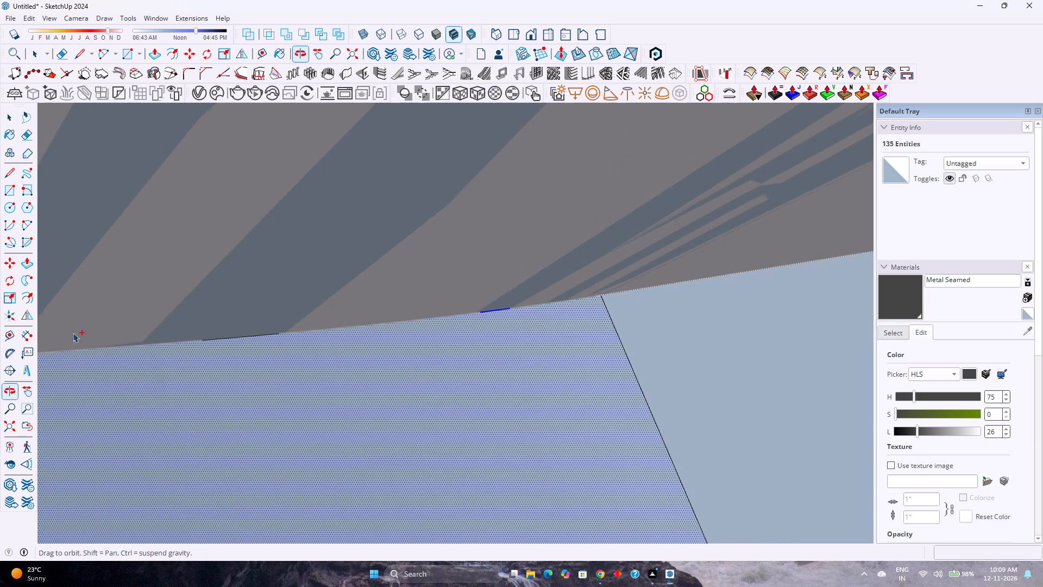
pyautogui.keyDown('ctrl'); pyautogui.click(8, 433); pyautogui.keyUp('ctrl')
pyautogui.keyDown('ctrl'); pyautogui.scroll(1, 473, 359); pyautogui.keyUp('ctrl')
pyautogui.keyDown('ctrl'); pyautogui.moveTo(472, 359); pyautogui.dragTo(100, 327, button='middle'); pyautogui.keyUp('ctrl')
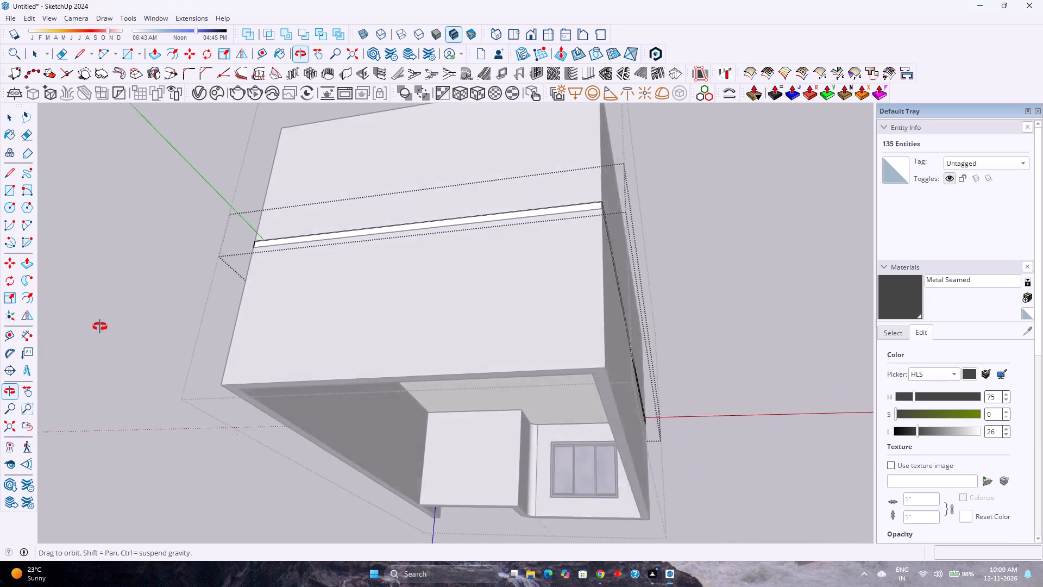
pyautogui.keyDown('ctrl'); pyautogui.moveTo(100, 327); pyautogui.dragTo(84, 331, button='middle'); pyautogui.keyUp('ctrl')
pyautogui.keyDown('ctrl'); pyautogui.middleClick(84, 332); pyautogui.keyUp('ctrl')
pyautogui.keyDown('ctrl'); pyautogui.moveTo(583, 310); pyautogui.dragTo(254, 364, button='middle'); pyautogui.keyUp('ctrl')
pyautogui.keyDown('ctrl'); pyautogui.scroll(-5, 497, 340); pyautogui.keyUp('ctrl')
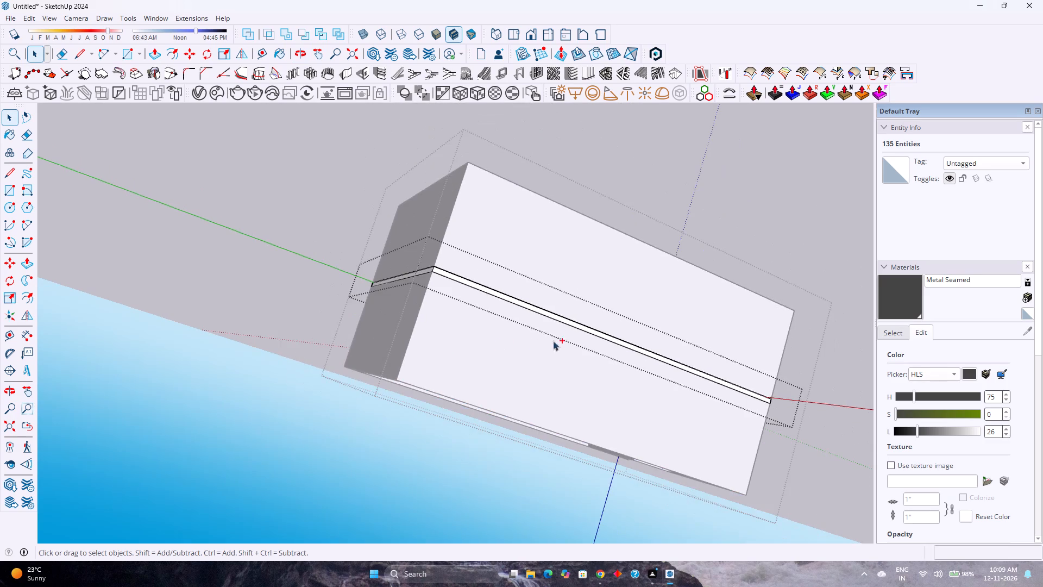
pyautogui.keyDown('ctrl'); pyautogui.moveTo(563, 340); pyautogui.dragTo(221, 418, button='middle'); pyautogui.keyUp('ctrl')
pyautogui.moveTo(728, 386); pyautogui.dragTo(663, 432, button='middle')
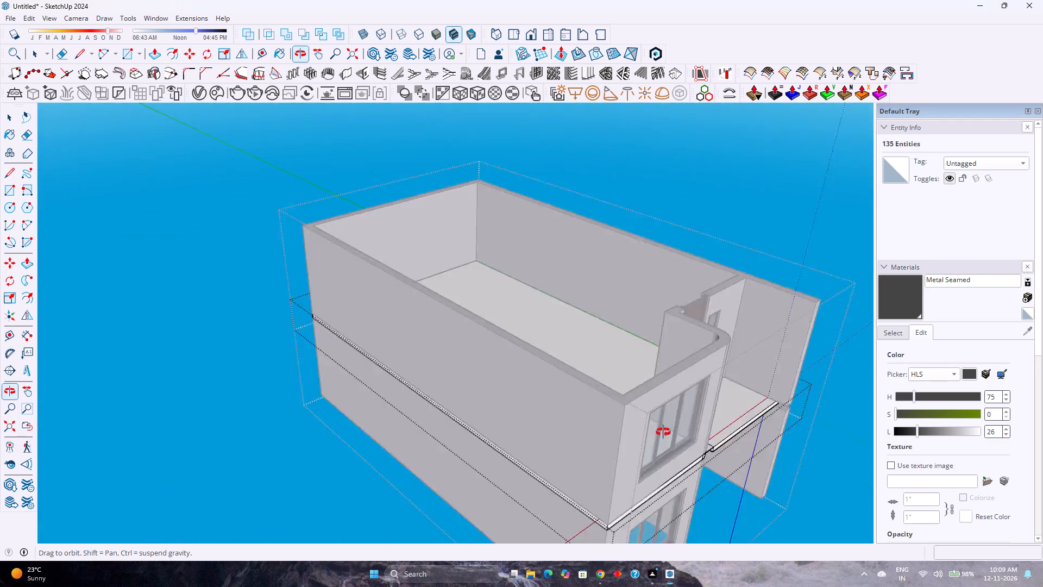
pyautogui.moveTo(663, 432); pyautogui.dragTo(773, 400, button='middle')
pyautogui.moveTo(436, 274); pyautogui.dragTo(513, 450, button='middle')
pyautogui.middleClick(513, 449)
pyautogui.moveTo(483, 281); pyautogui.dragTo(526, 425, button='middle')
pyautogui.moveTo(589, 307); pyautogui.dragTo(531, 449, button='middle')
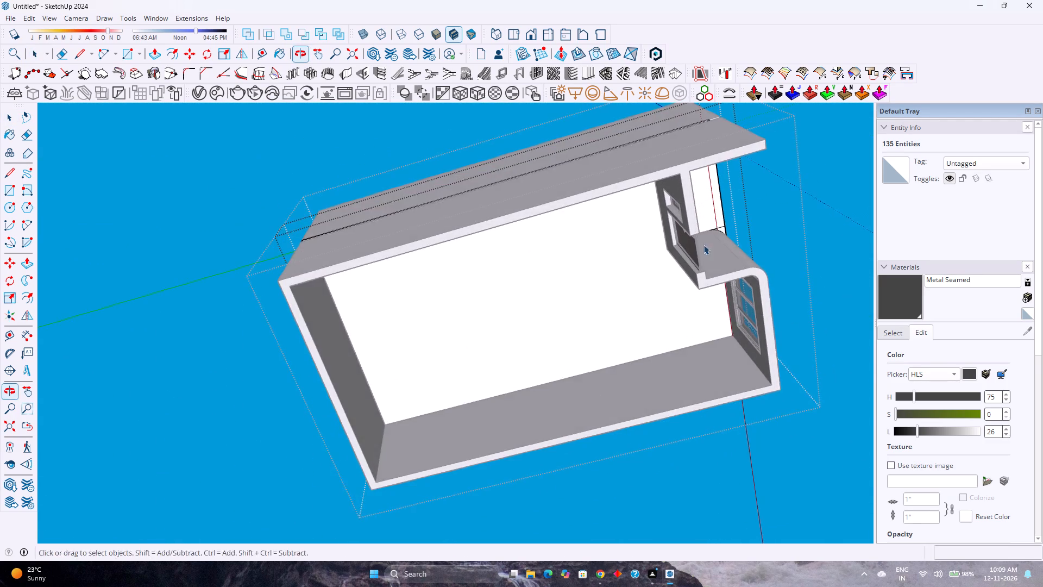
pyautogui.moveTo(681, 210); pyautogui.dragTo(385, 366, button='middle')
pyautogui.keyDown('ctrl'); pyautogui.scroll(1, 556, 145); pyautogui.keyUp('ctrl')
pyautogui.keyDown('ctrl'); pyautogui.moveTo(552, 143); pyautogui.dragTo(524, 305, button='middle'); pyautogui.keyUp('ctrl')
pyautogui.scroll(2, 512, 186)
pyautogui.scroll(-1, 507, 176)
pyautogui.scroll(2, 507, 176)
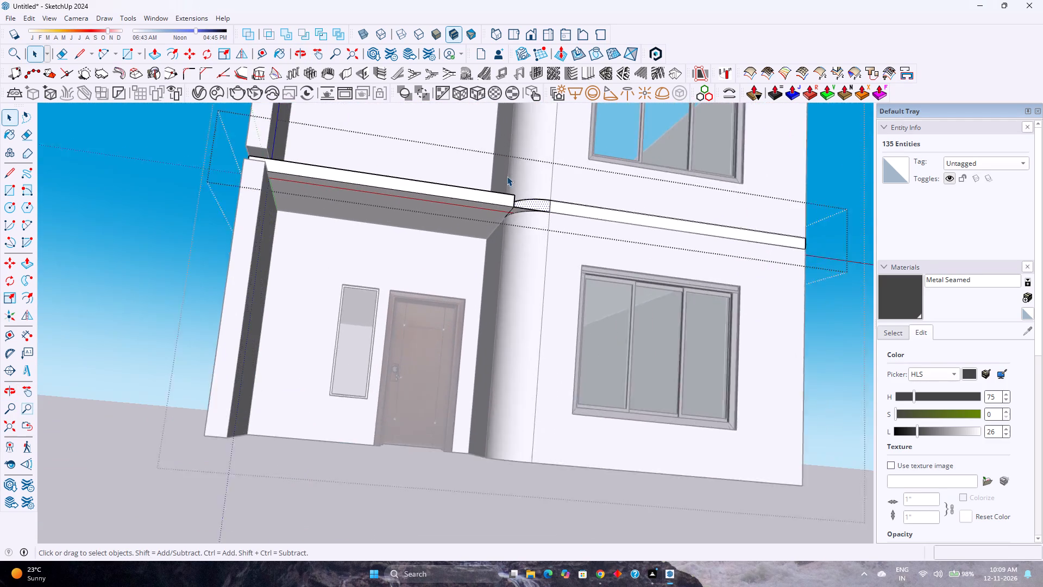
pyautogui.scroll(7, 507, 176)
pyautogui.moveTo(486, 238); pyautogui.dragTo(574, 169, button='middle')
pyautogui.scroll(8, 585, 197)
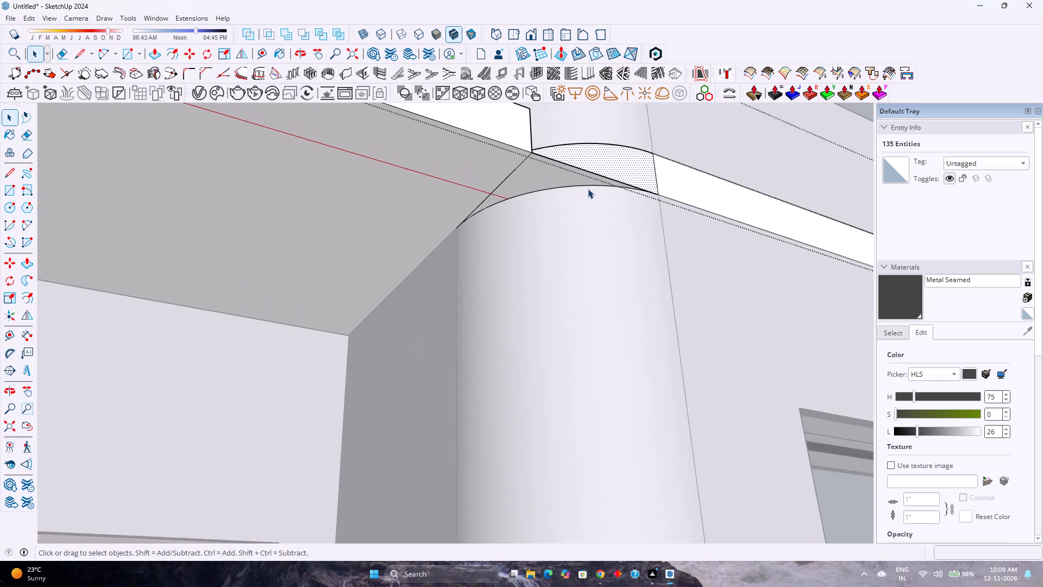
pyautogui.scroll(2, 588, 189)
pyautogui.moveTo(576, 208); pyautogui.dragTo(624, 147, button='middle')
pyautogui.scroll(3, 595, 168)
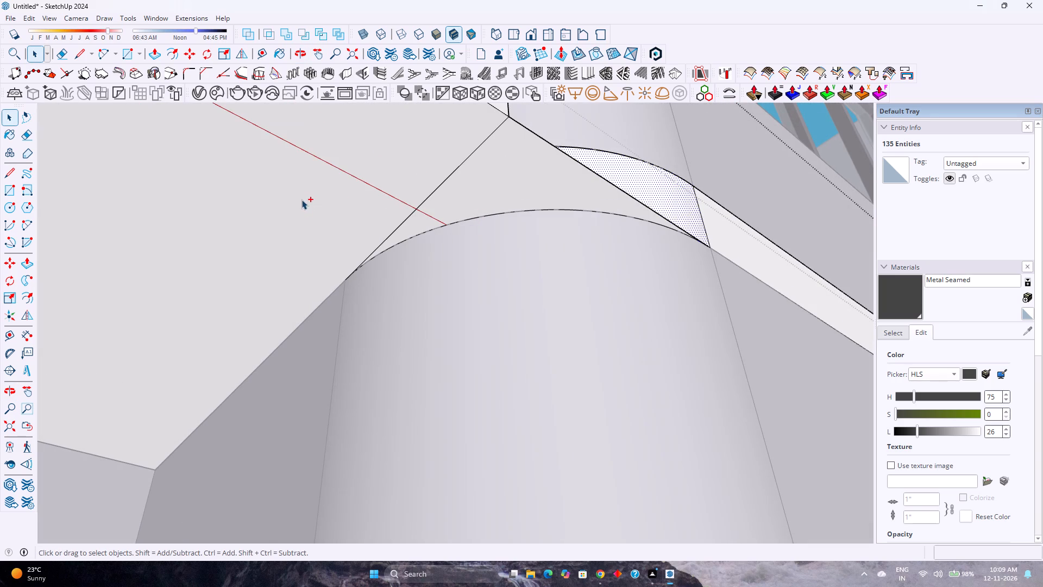
pyautogui.keyDown('ctrl'); pyautogui.moveTo(305, 209); pyautogui.dragTo(692, 297); pyautogui.keyUp('ctrl')
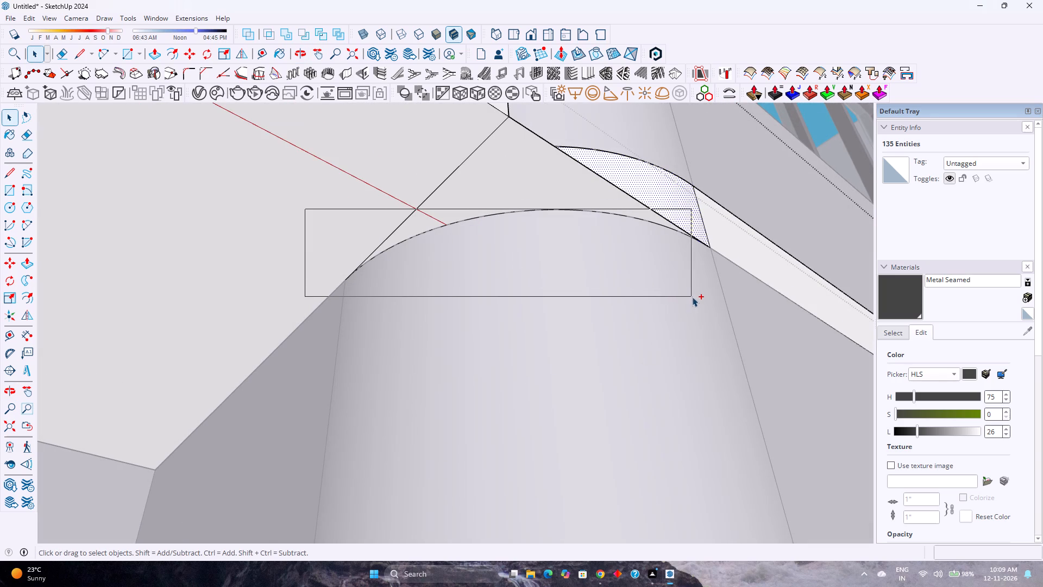
pyautogui.keyDown('ctrl'); pyautogui.moveTo(692, 297); pyautogui.dragTo(706, 292); pyautogui.keyUp('ctrl')
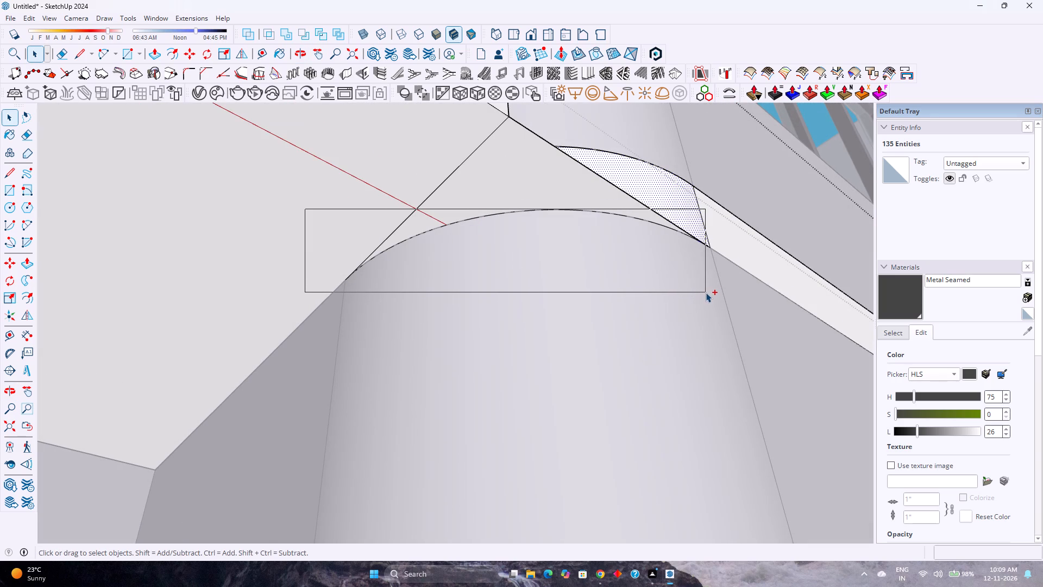
pyautogui.keyDown('ctrl'); pyautogui.moveTo(706, 292); pyautogui.dragTo(703, 292); pyautogui.keyUp('ctrl')
pyautogui.rightClick(629, 216)
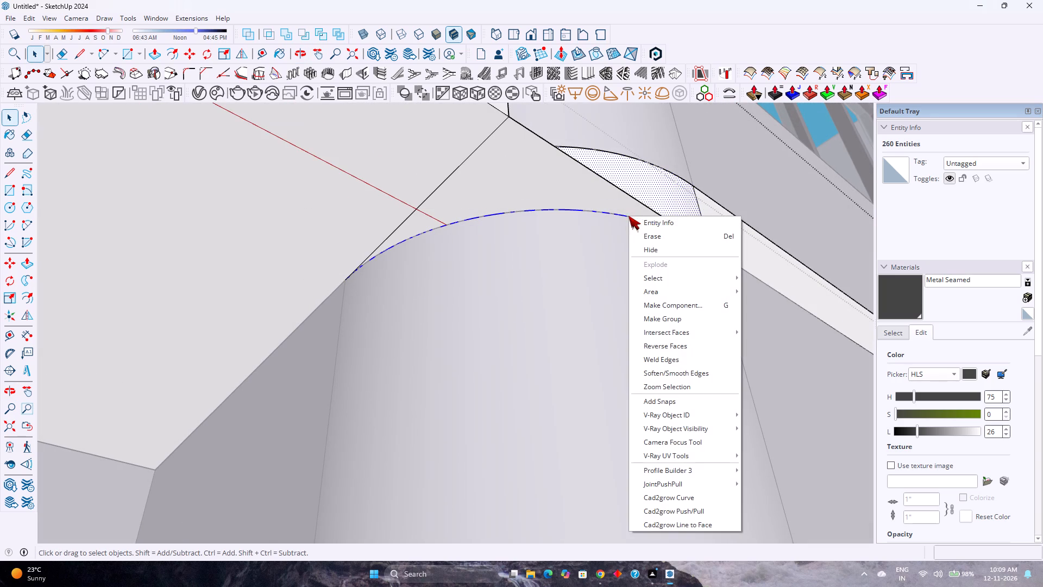
pyautogui.click(656, 358)
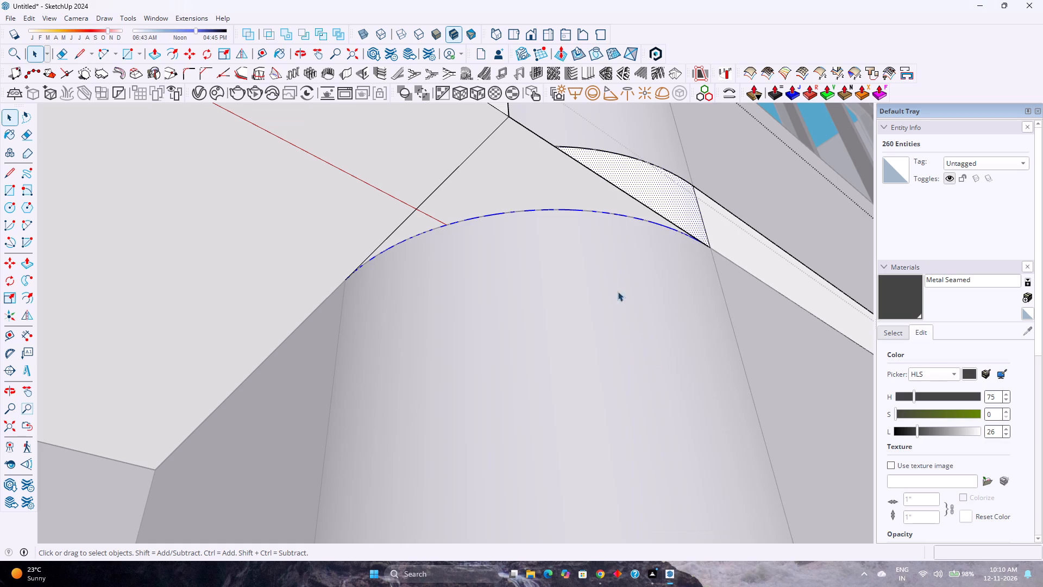
# Push/pull the curved triangular face beside the rounded corner by 6" to match the slab's thickness.
pyautogui.scroll(2, 578, 193)
pyautogui.moveTo(574, 192); pyautogui.dragTo(474, 286, button='middle')
pyautogui.click(494, 188)
pyautogui.scroll(4, 498, 182)
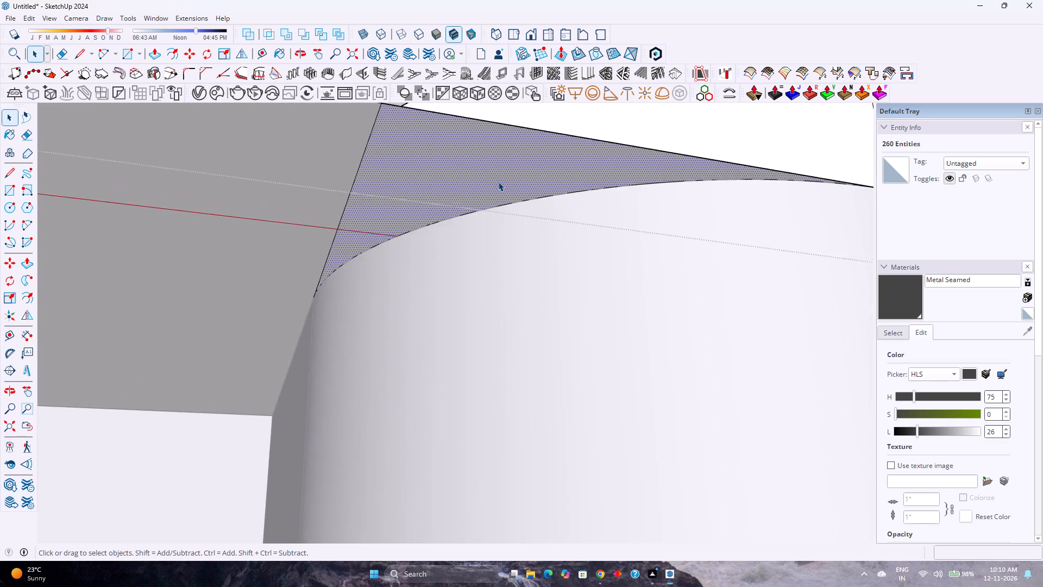
pyautogui.moveTo(498, 182); pyautogui.dragTo(434, 407, button='middle')
pyautogui.press('p')
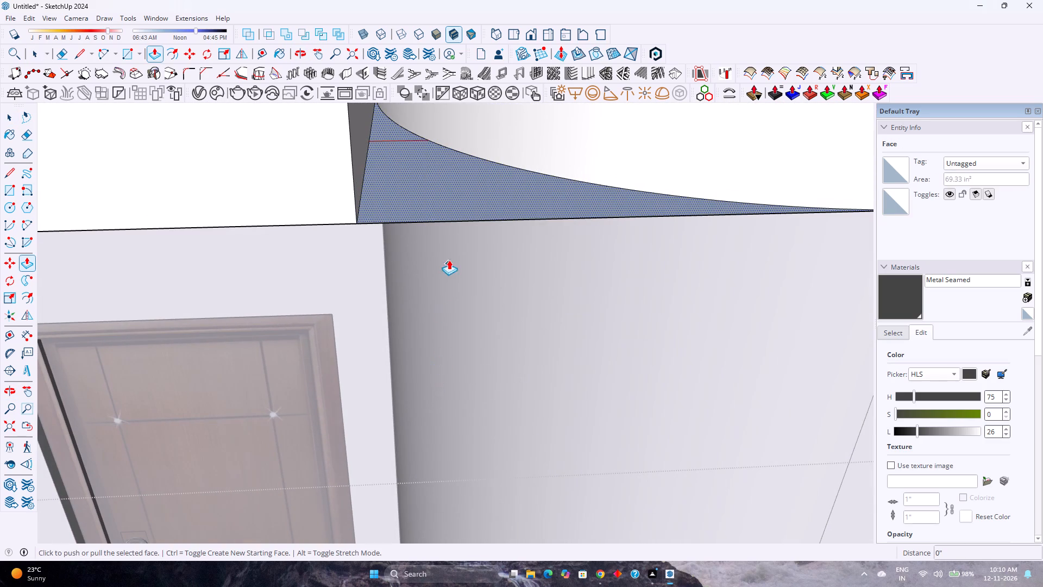
pyautogui.click(426, 207)
pyautogui.scroll(-7, 426, 178)
pyautogui.keyDown('shift'); pyautogui.moveTo(426, 178); pyautogui.dragTo(424, 295, button='middle'); pyautogui.keyUp('shift')
pyautogui.click(380, 224)
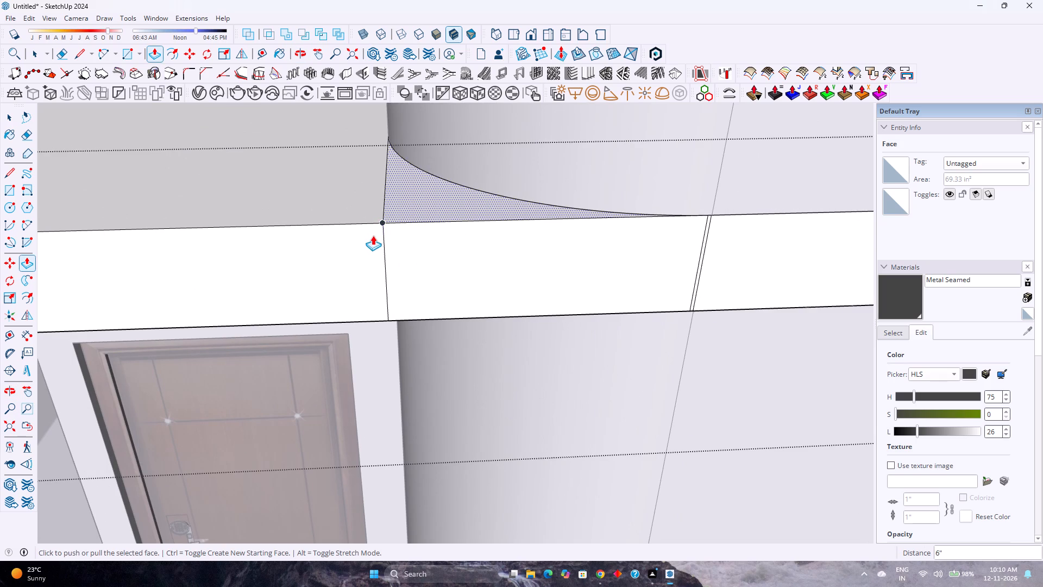
# Erase the edges separating the curved triangular corner piece from the slab, including the short dividing lines on its front and horizontal faces.
pyautogui.press('e')
pyautogui.moveTo(397, 248); pyautogui.dragTo(388, 253)
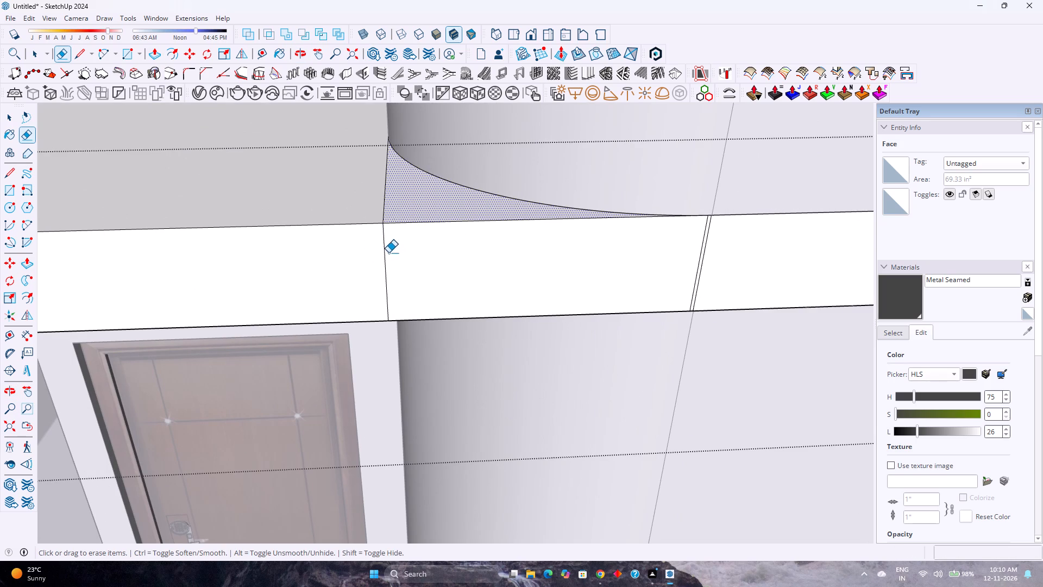
pyautogui.moveTo(388, 253); pyautogui.dragTo(381, 257)
pyautogui.moveTo(395, 193); pyautogui.dragTo(380, 191)
pyautogui.moveTo(398, 294); pyautogui.dragTo(394, 292)
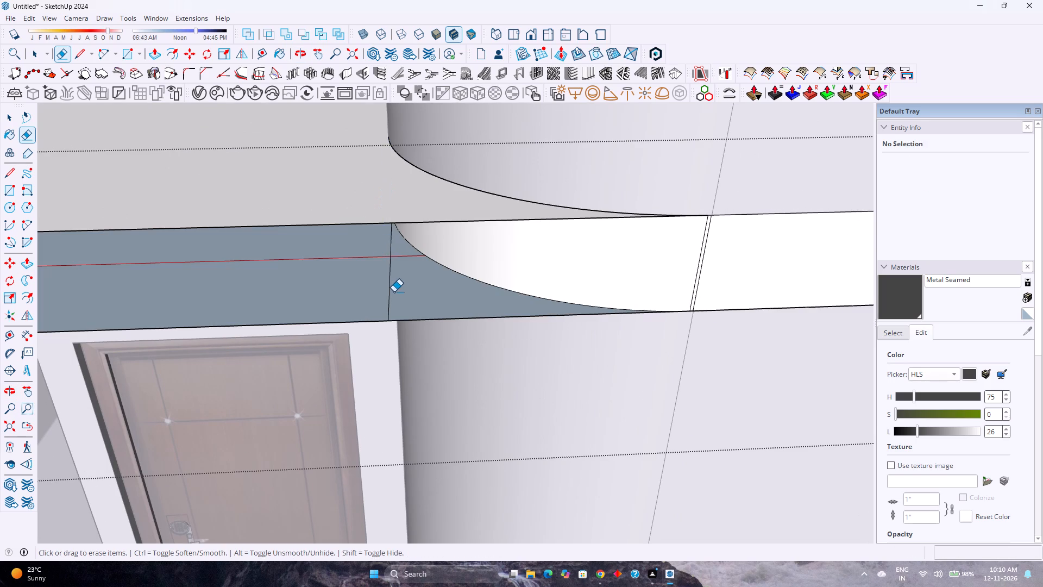
pyautogui.moveTo(394, 292); pyautogui.dragTo(381, 285)
# Draw a 6" line down the slab's thickness where the curved edge meets the straight front face.
pyautogui.scroll(-4, 387, 308)
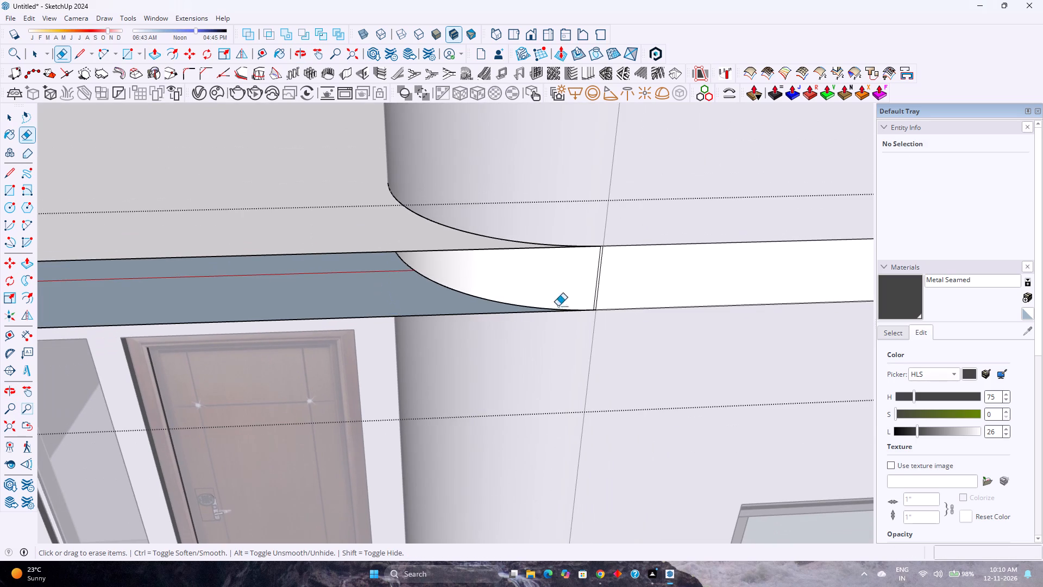
pyautogui.press('l')
pyautogui.scroll(9, 601, 265)
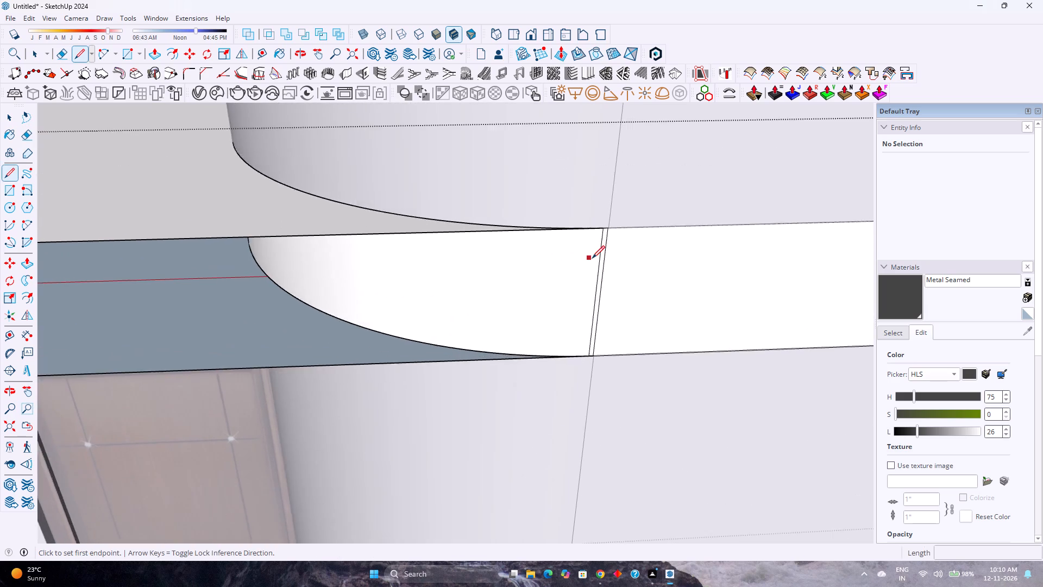
pyautogui.scroll(4, 592, 258)
pyautogui.scroll(9, 618, 210)
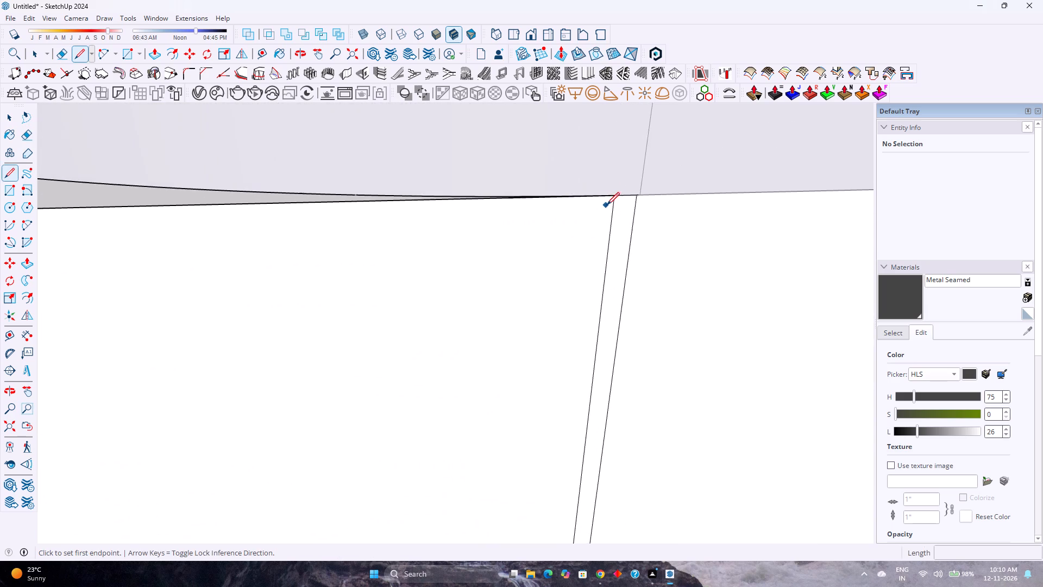
pyautogui.scroll(4, 607, 205)
pyautogui.moveTo(608, 205); pyautogui.dragTo(579, 355, button='middle')
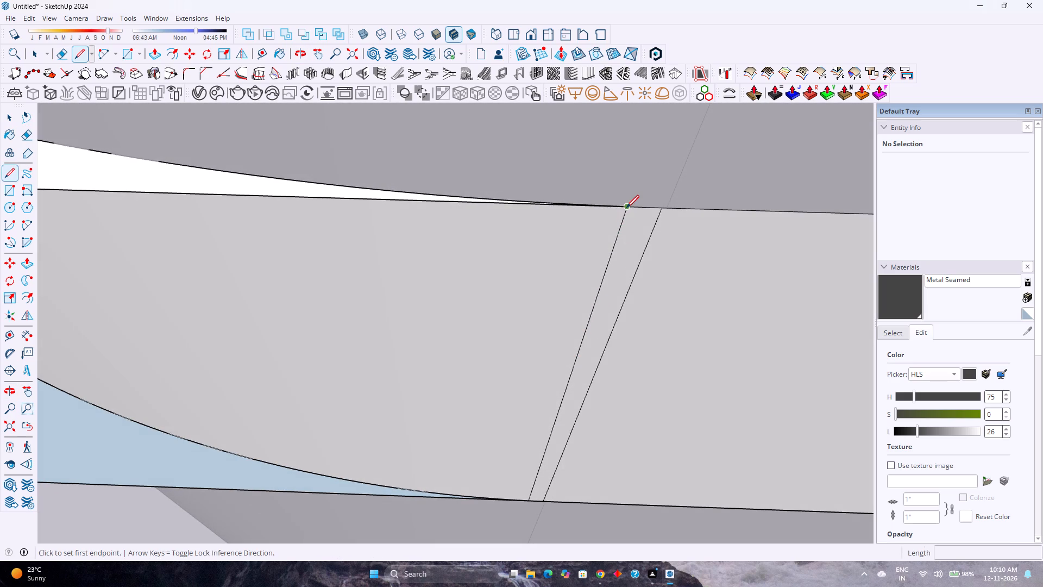
pyautogui.click(626, 208)
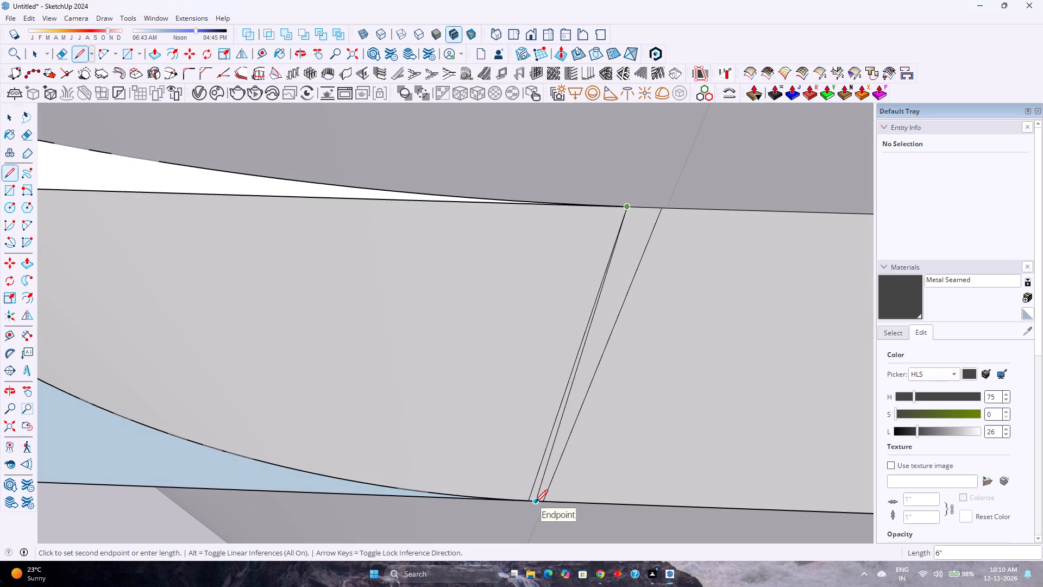
pyautogui.scroll(8, 533, 502)
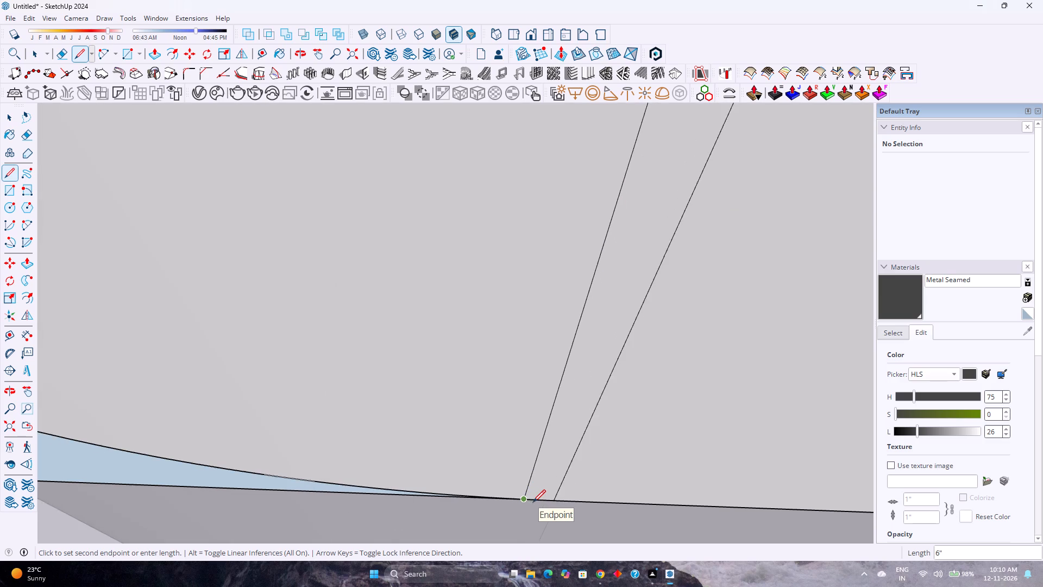
pyautogui.click(527, 499)
pyautogui.scroll(-2, 534, 483)
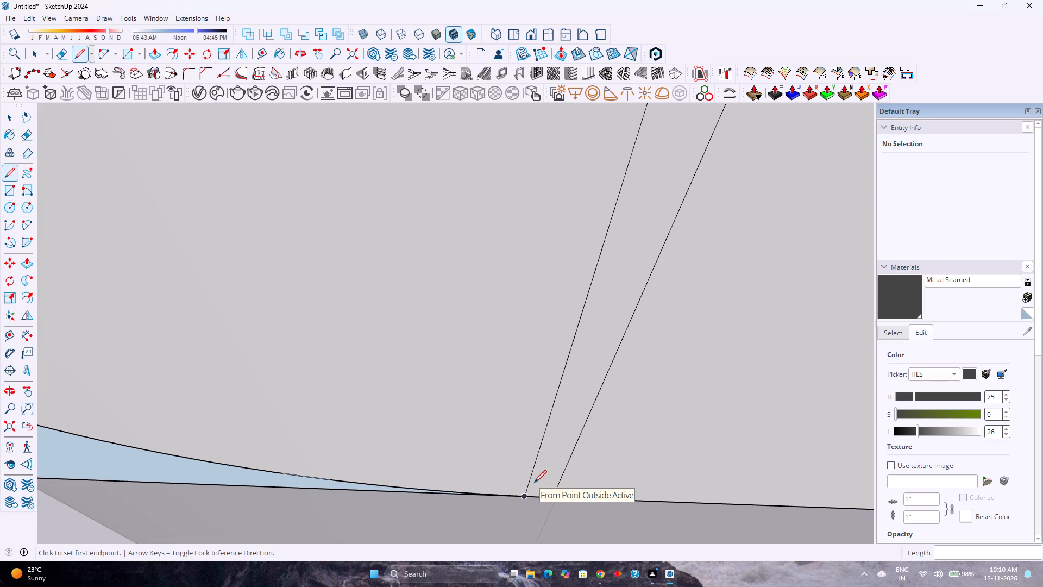
# Draw a vertical rectangle about 11' 10 13/16" by 6" across the slab's open front, from the curve's end to the opposite corner.
pyautogui.press('r')
pyautogui.scroll(-5, 537, 458)
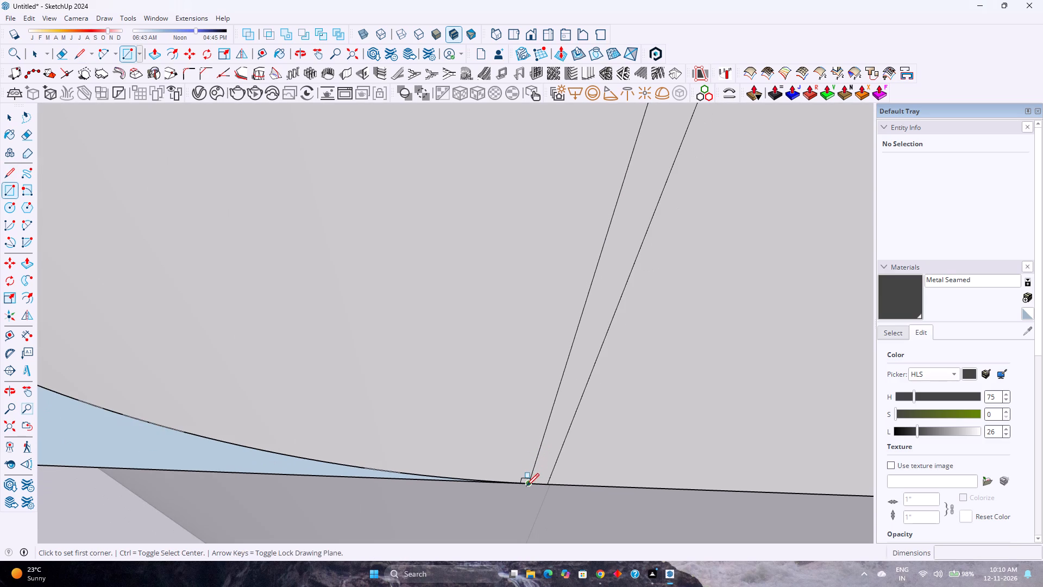
pyautogui.click(526, 486)
pyautogui.scroll(-18, 430, 430)
pyautogui.keyDown('shift'); pyautogui.moveTo(363, 421); pyautogui.dragTo(369, 422, button='middle'); pyautogui.keyUp('shift')
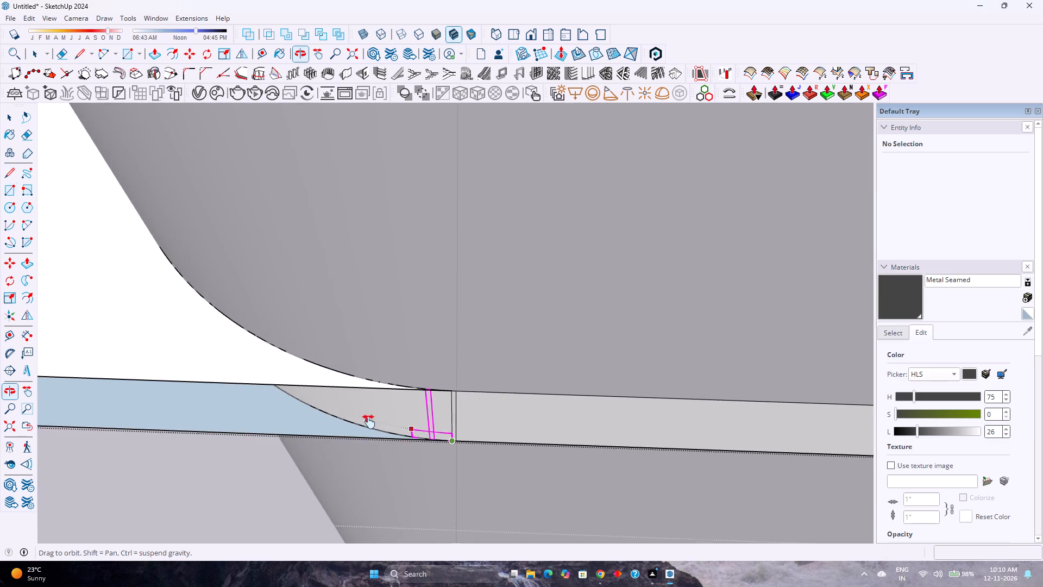
pyautogui.keyDown('shift'); pyautogui.moveTo(369, 422); pyautogui.dragTo(629, 437, button='middle'); pyautogui.keyUp('shift')
pyautogui.press('Up')
pyautogui.scroll(-5, 376, 389)
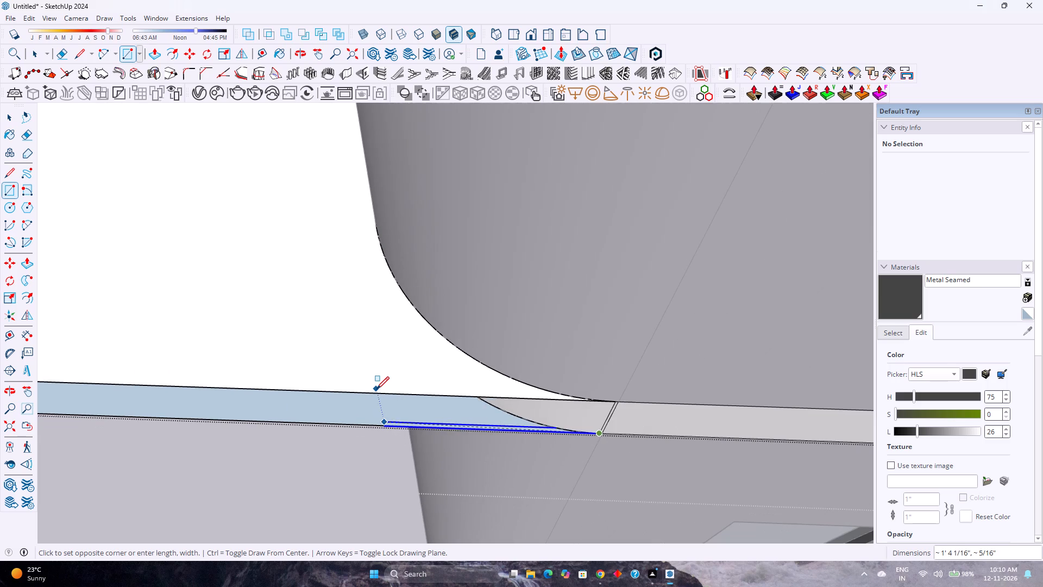
pyautogui.press('Left')
pyautogui.scroll(-9, 376, 389)
pyautogui.keyDown('shift'); pyautogui.moveTo(375, 389); pyautogui.dragTo(939, 438, button='middle'); pyautogui.keyUp('shift')
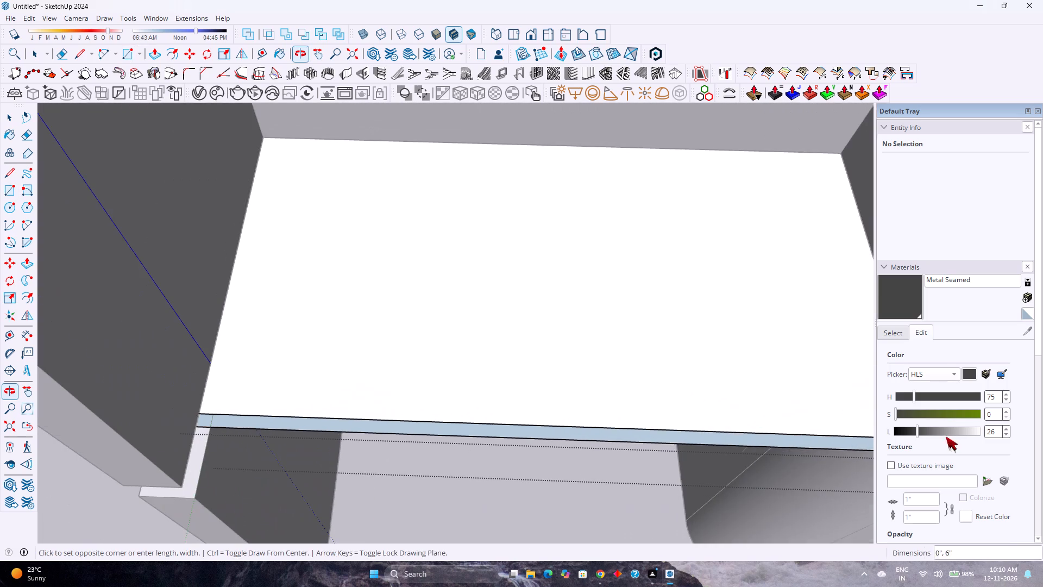
pyautogui.moveTo(297, 434); pyautogui.dragTo(423, 326, button='middle')
pyautogui.scroll(-1, 265, 364)
pyautogui.scroll(3, 265, 364)
pyautogui.moveTo(265, 364); pyautogui.dragTo(323, 318, button='middle')
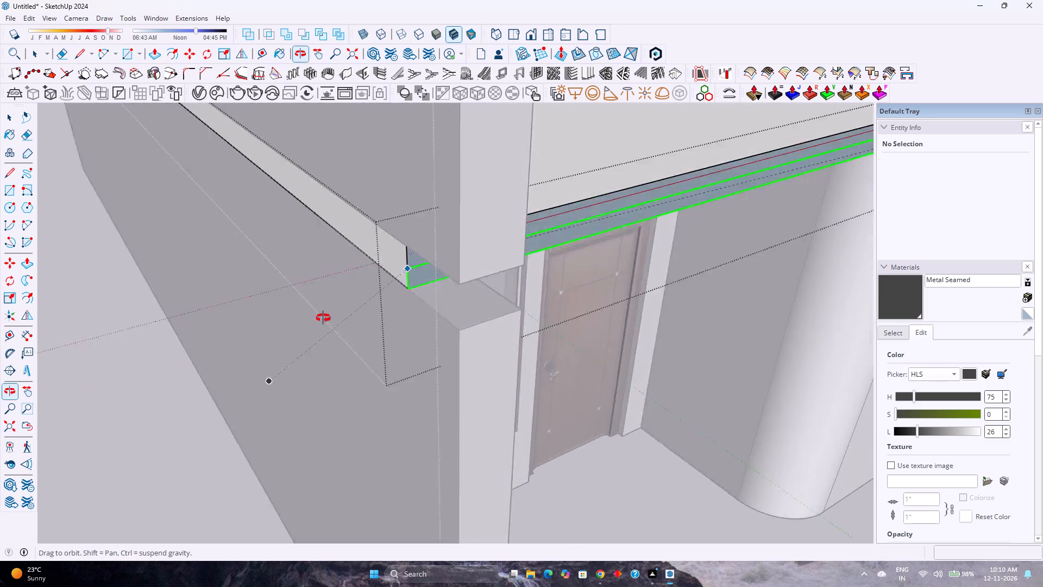
pyautogui.moveTo(323, 318); pyautogui.dragTo(379, 282, button='middle')
pyautogui.click(519, 163)
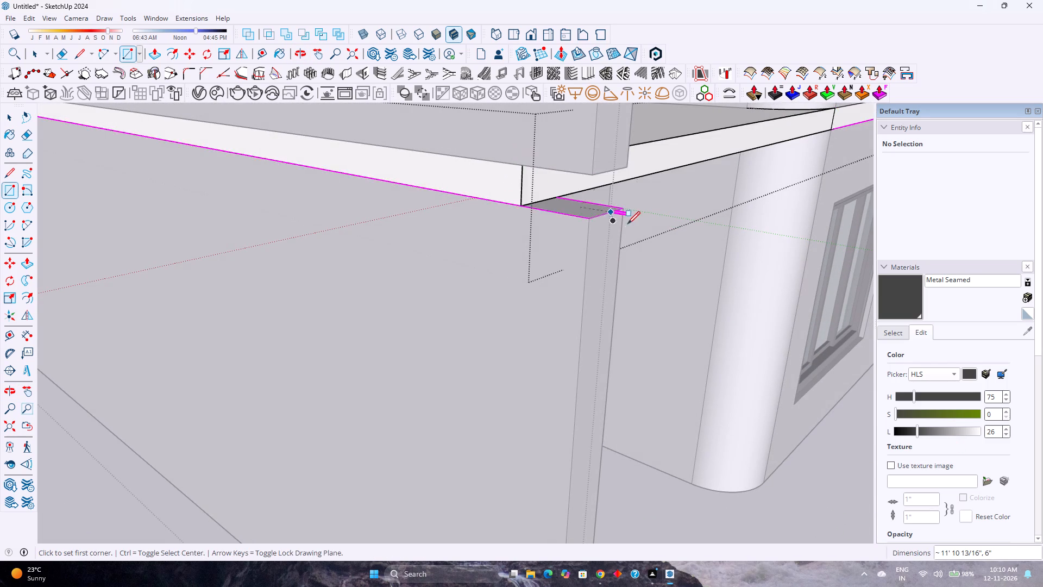
# Move the slab's new front face with its edges so its lower corner meets the slab's outer corner at the far end.
pyautogui.keyDown('shift'); pyautogui.moveTo(628, 224); pyautogui.dragTo(588, 342, button='middle'); pyautogui.keyUp('shift')
pyautogui.scroll(3, 457, 414)
pyautogui.scroll(9, 453, 463)
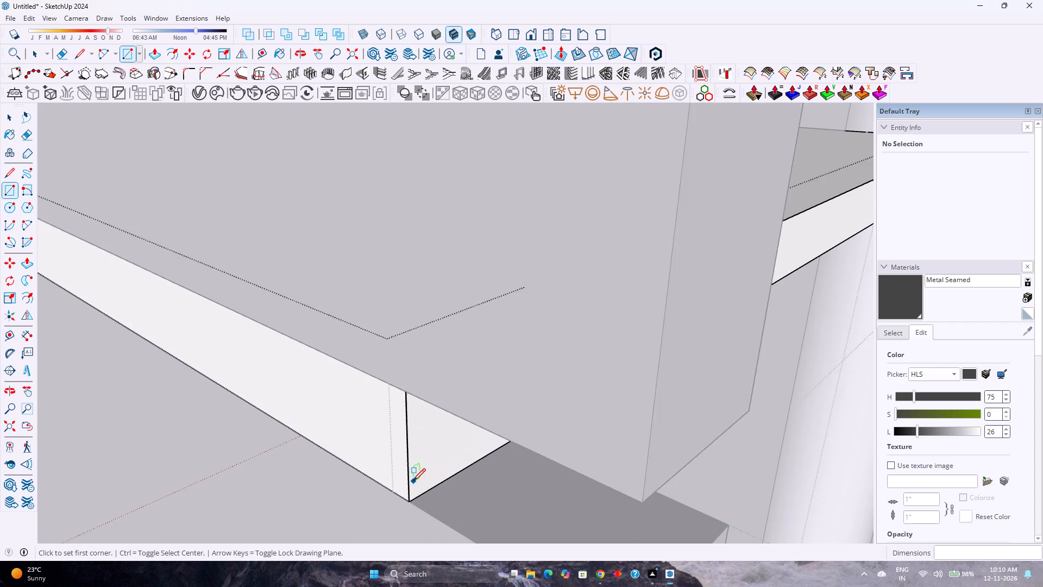
pyautogui.scroll(15, 413, 481)
pyautogui.moveTo(396, 479); pyautogui.dragTo(570, 422, button='middle')
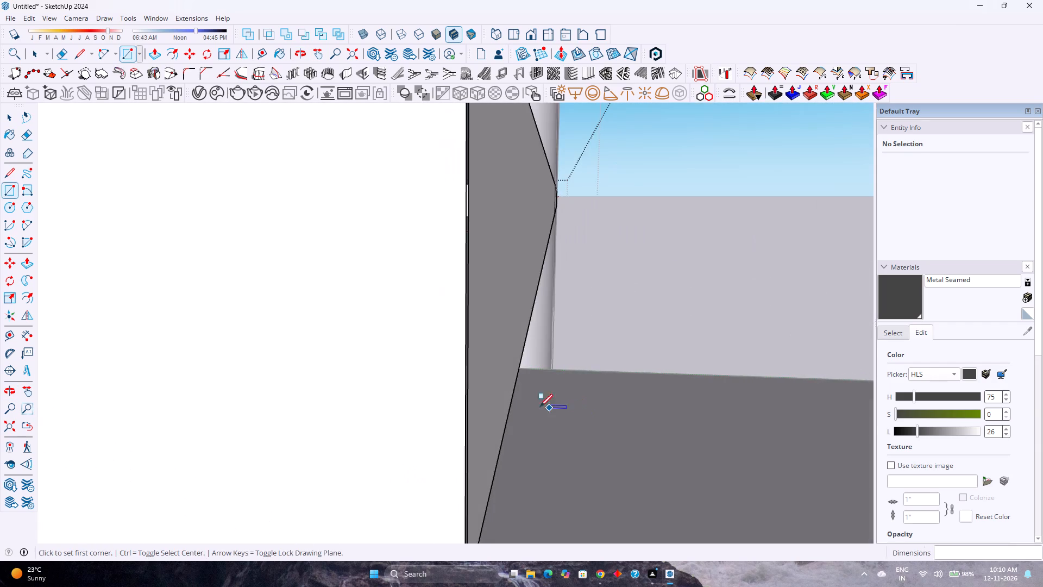
pyautogui.scroll(5, 460, 413)
pyautogui.scroll(-4, 460, 413)
pyautogui.keyDown('shift'); pyautogui.moveTo(457, 433); pyautogui.dragTo(479, 321, button='middle'); pyautogui.keyUp('shift')
pyautogui.scroll(4, 487, 495)
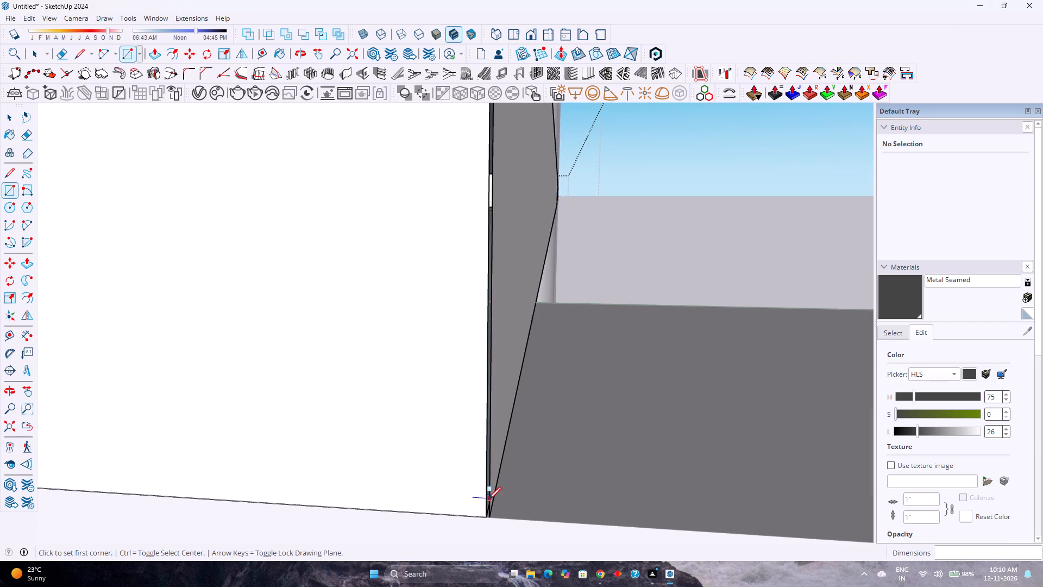
pyautogui.scroll(2, 488, 499)
pyautogui.press('space')
pyautogui.doubleClick(499, 459)
pyautogui.scroll(3, 499, 459)
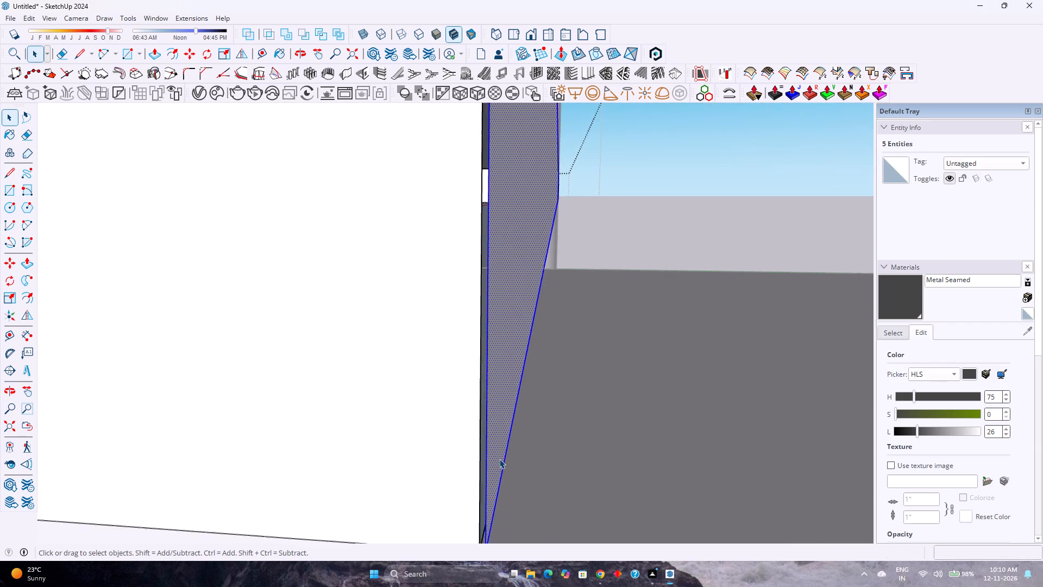
pyautogui.scroll(2, 499, 459)
pyautogui.press('m')
pyautogui.scroll(-4, 485, 476)
pyautogui.keyDown('shift'); pyautogui.moveTo(479, 499); pyautogui.dragTo(498, 348, button='middle'); pyautogui.keyUp('shift')
pyautogui.scroll(2, 482, 411)
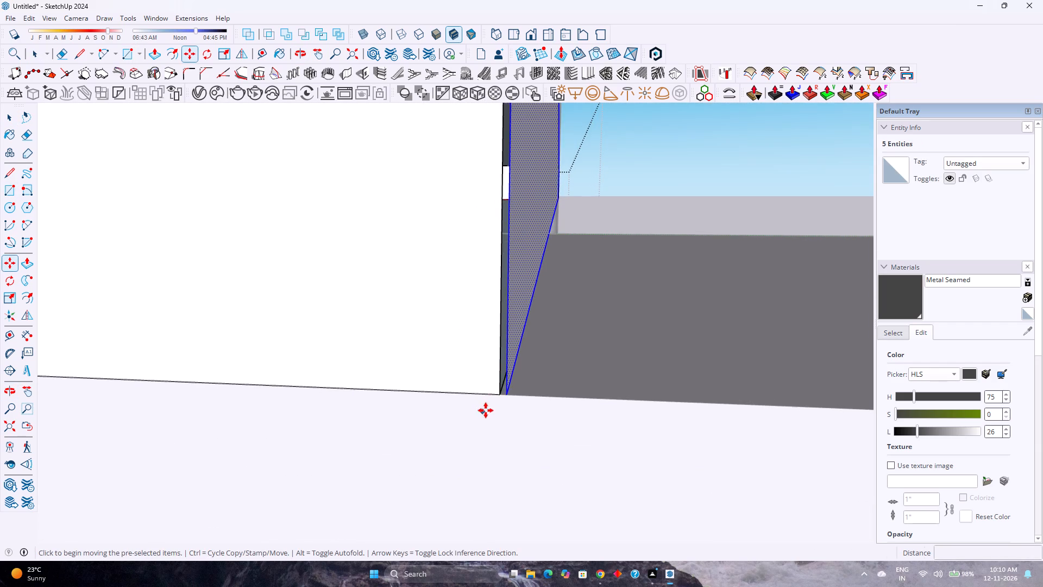
pyautogui.scroll(8, 486, 410)
pyautogui.click(507, 398)
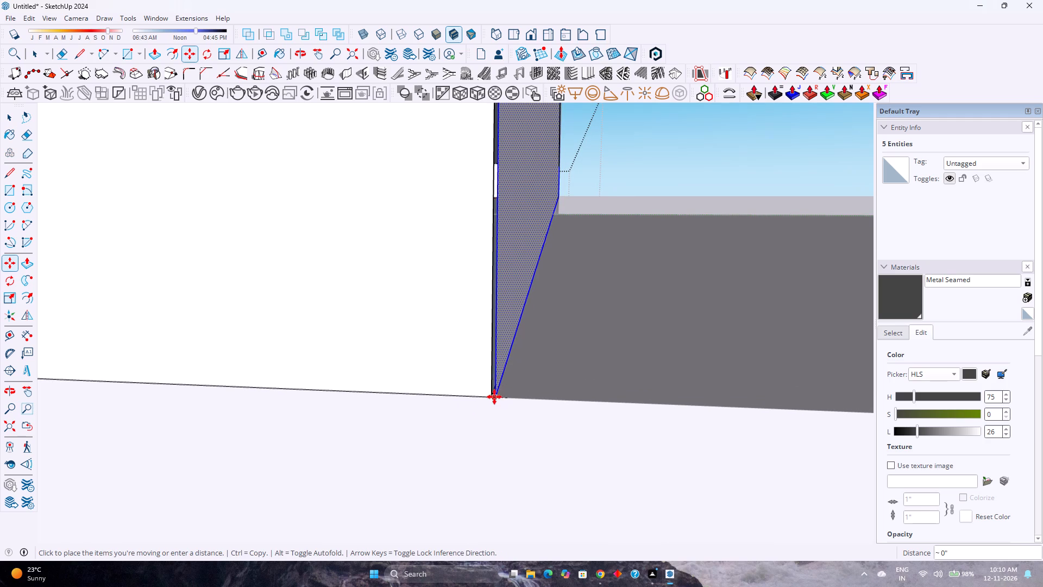
pyautogui.click(491, 396)
pyautogui.scroll(-4, 528, 377)
pyautogui.press('space')
pyautogui.scroll(-2, 526, 377)
pyautogui.press('Escape')
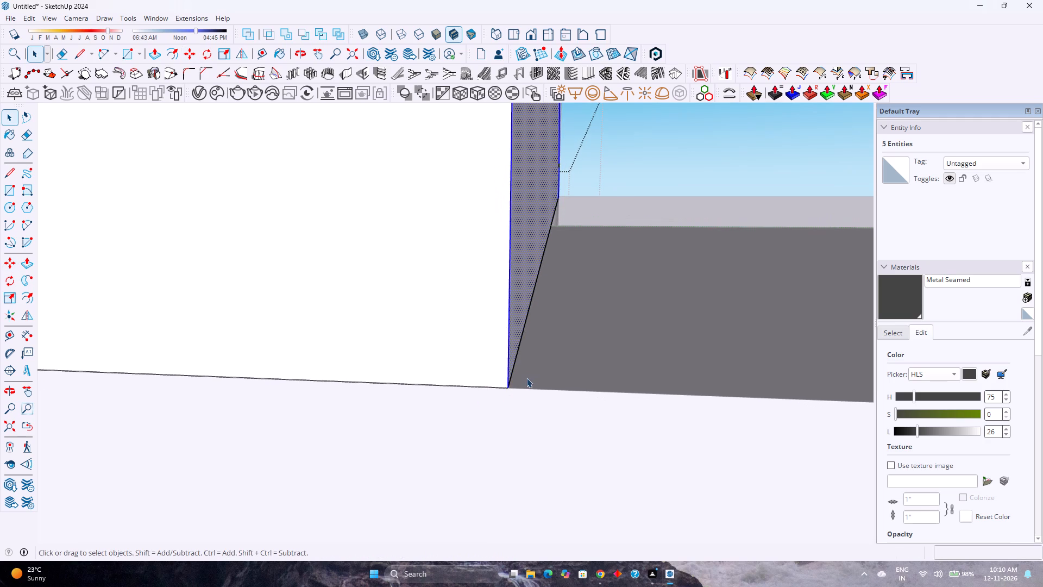
# Examine the slab's front face at the far corner and where it meets the rounded wall.
pyautogui.scroll(2, 545, 317)
pyautogui.moveTo(531, 317); pyautogui.dragTo(341, 373, button='middle')
pyautogui.middleClick(341, 373)
pyautogui.scroll(-15, 340, 373)
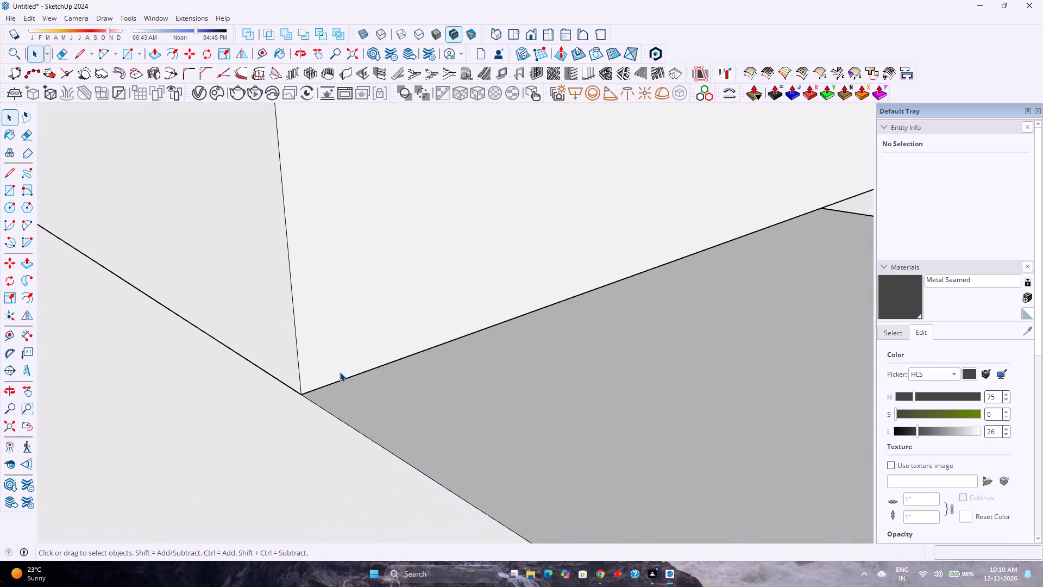
pyautogui.scroll(-17, 340, 372)
pyautogui.keyDown('shift'); pyautogui.moveTo(564, 353); pyautogui.dragTo(229, 392, button='middle'); pyautogui.keyUp('shift')
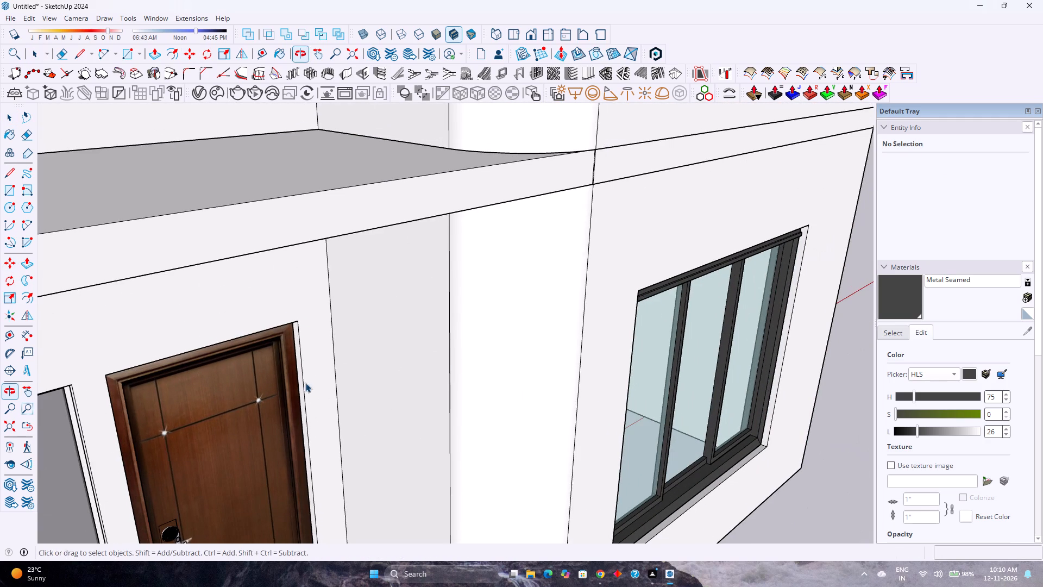
pyautogui.scroll(5, 600, 158)
pyautogui.scroll(-1, 597, 135)
pyautogui.scroll(7, 597, 135)
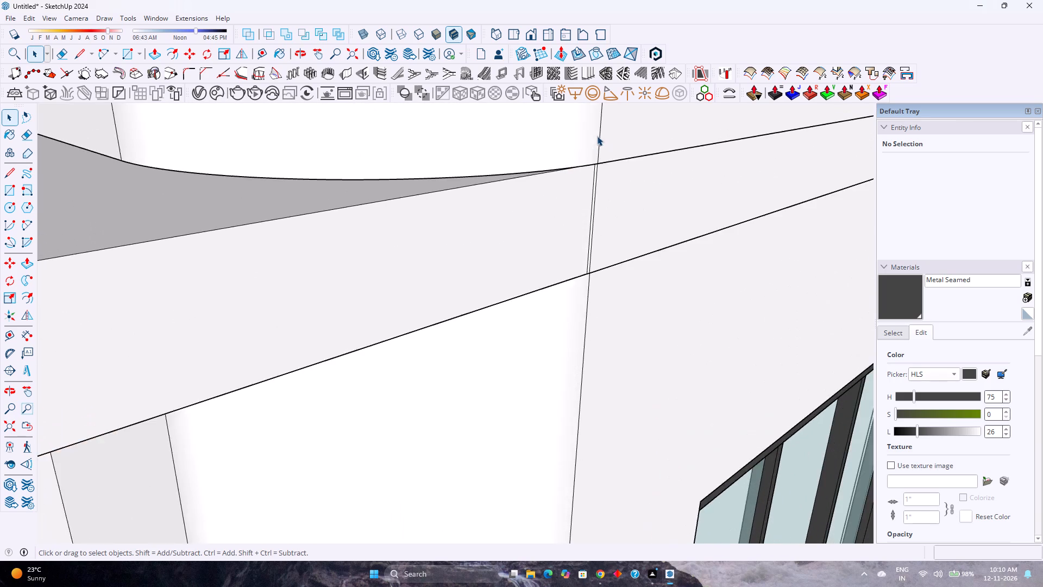
pyautogui.scroll(11, 597, 136)
pyautogui.moveTo(596, 167); pyautogui.dragTo(278, 421, button='middle')
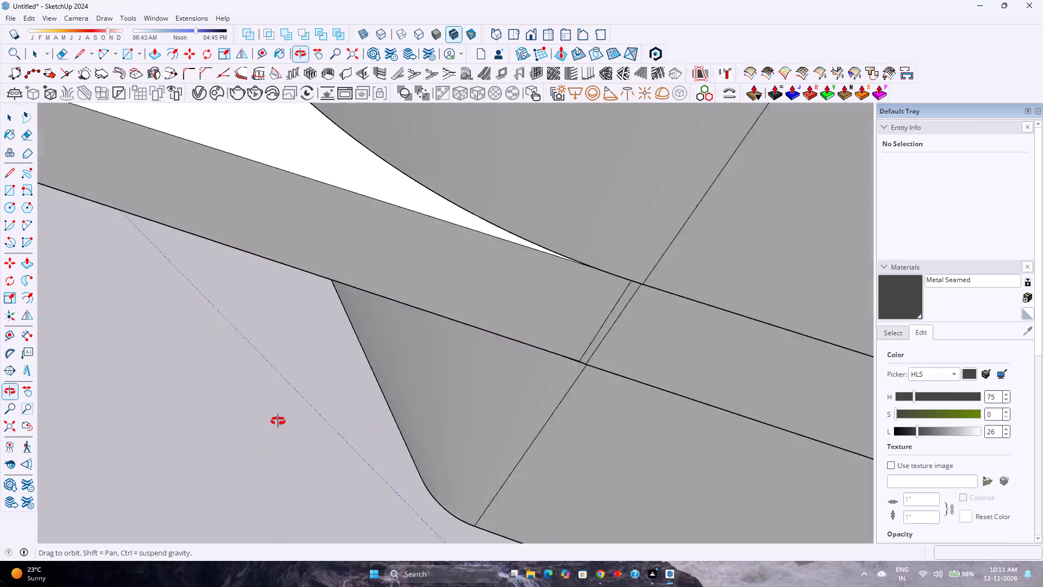
pyautogui.moveTo(278, 421); pyautogui.dragTo(152, 423, button='middle')
pyautogui.scroll(-9, 498, 407)
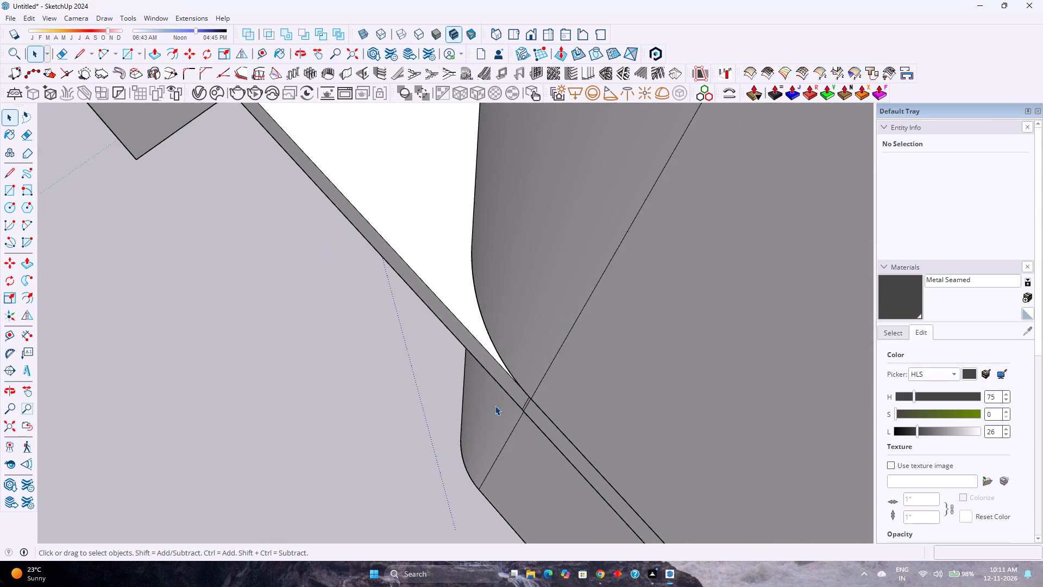
pyautogui.moveTo(497, 402); pyautogui.dragTo(719, 259, button='middle')
pyautogui.scroll(4, 513, 305)
pyautogui.moveTo(514, 305); pyautogui.dragTo(549, 344, button='middle')
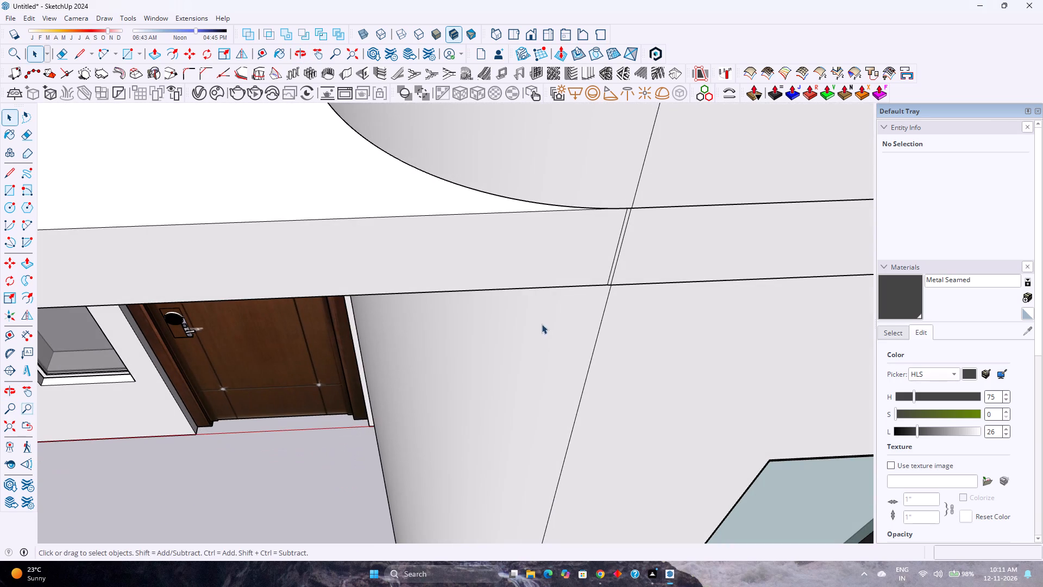
# Open the slab group and push/pull its front face above the recessed entrance outward by 6".
pyautogui.press('p')
pyautogui.press('space')
pyautogui.click(528, 264)
pyautogui.doubleClick(528, 264)
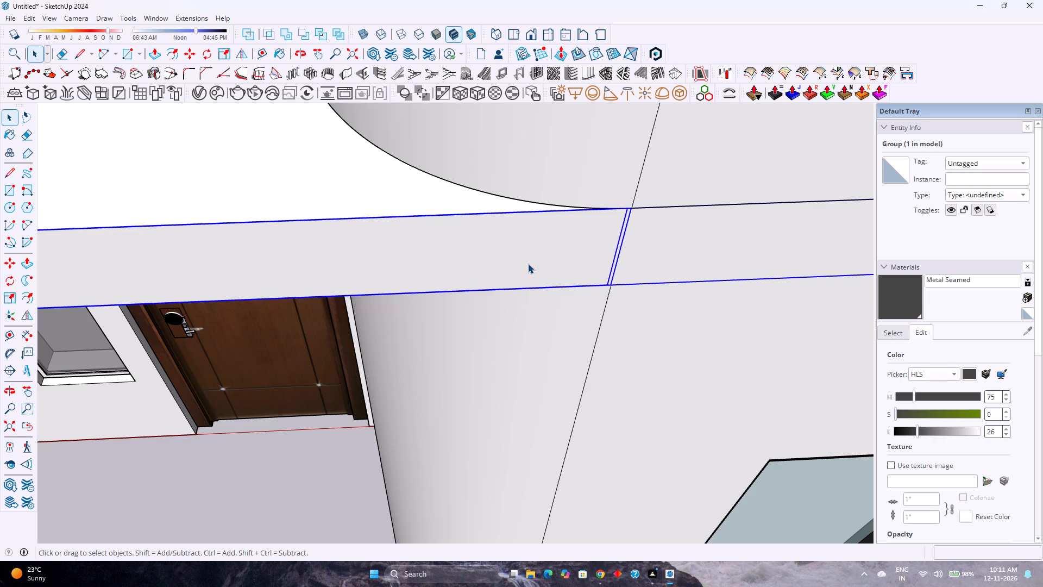
pyautogui.click(528, 264)
pyautogui.click(528, 264)
pyautogui.press('p')
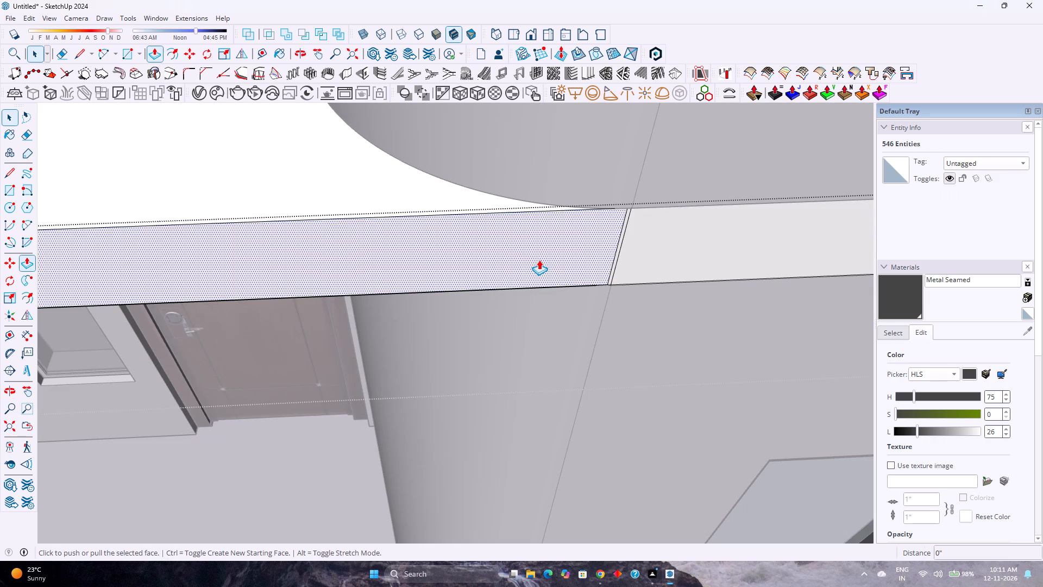
pyautogui.click(539, 260)
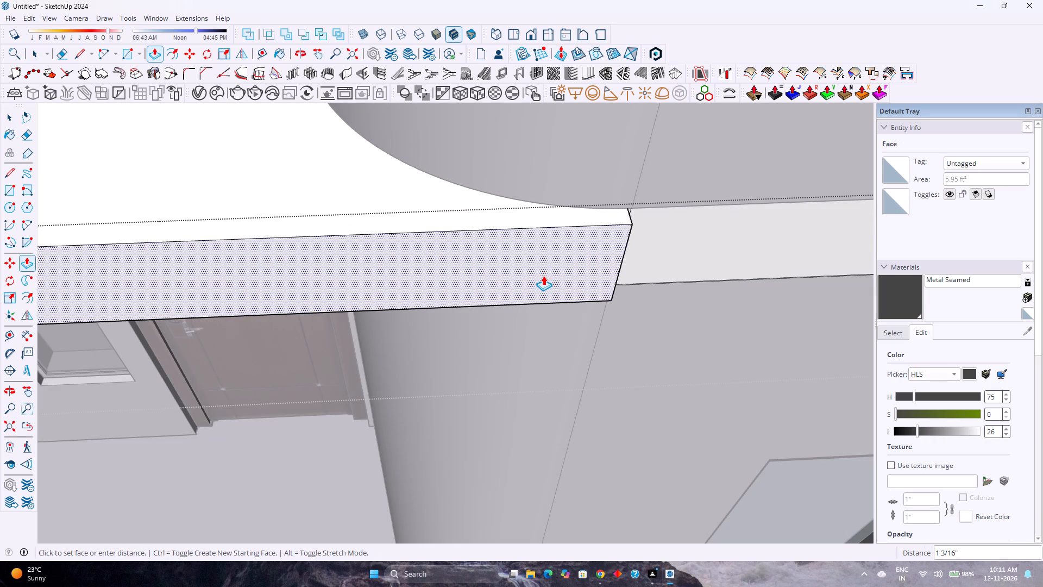
pyautogui.press('6')
pyautogui.press('Return')
pyautogui.moveTo(670, 240); pyautogui.dragTo(545, 216, button='middle')
pyautogui.moveTo(531, 216); pyautogui.dragTo(474, 217, button='middle')
pyautogui.middleClick(474, 217)
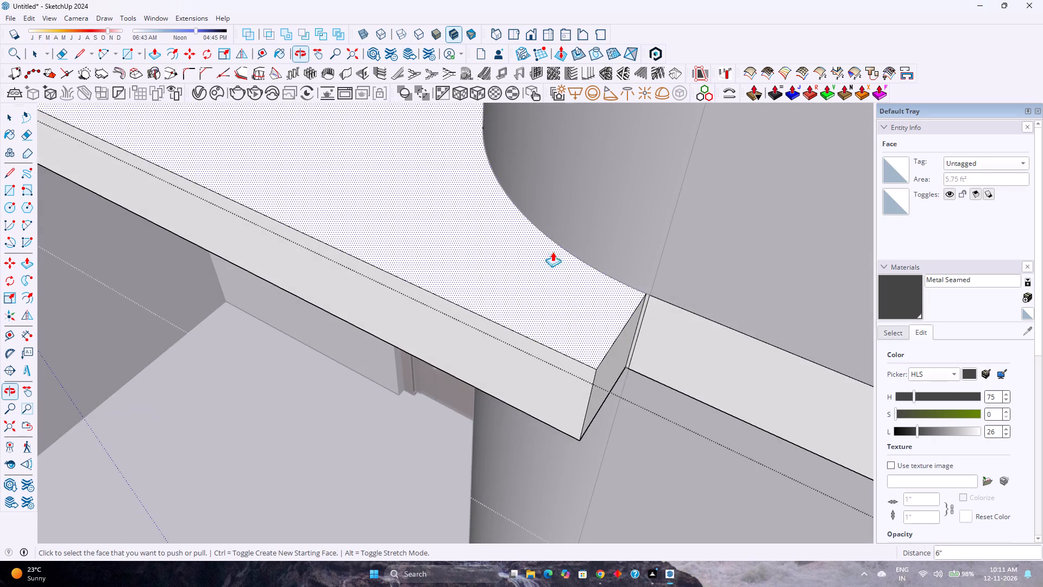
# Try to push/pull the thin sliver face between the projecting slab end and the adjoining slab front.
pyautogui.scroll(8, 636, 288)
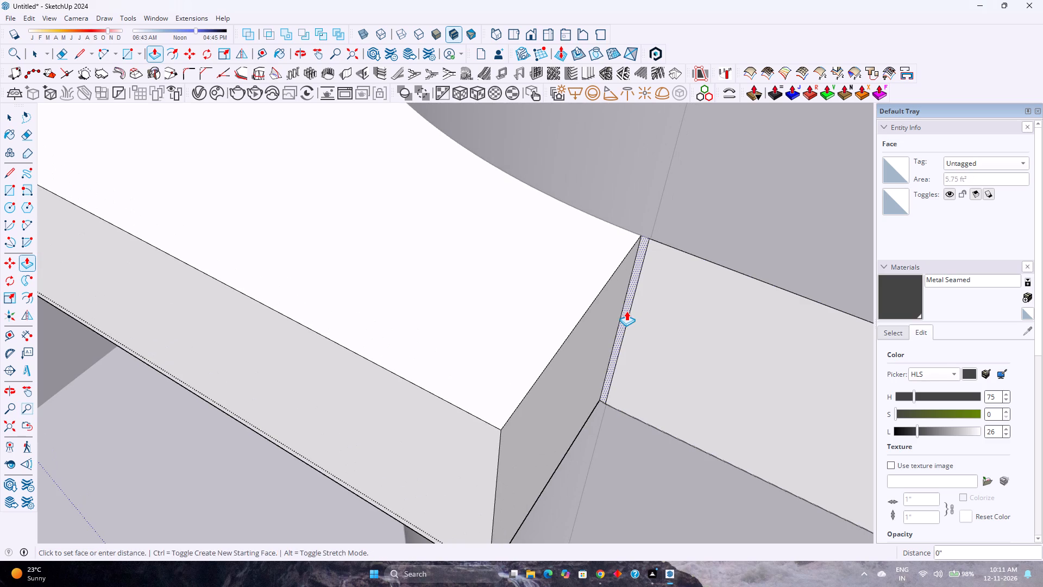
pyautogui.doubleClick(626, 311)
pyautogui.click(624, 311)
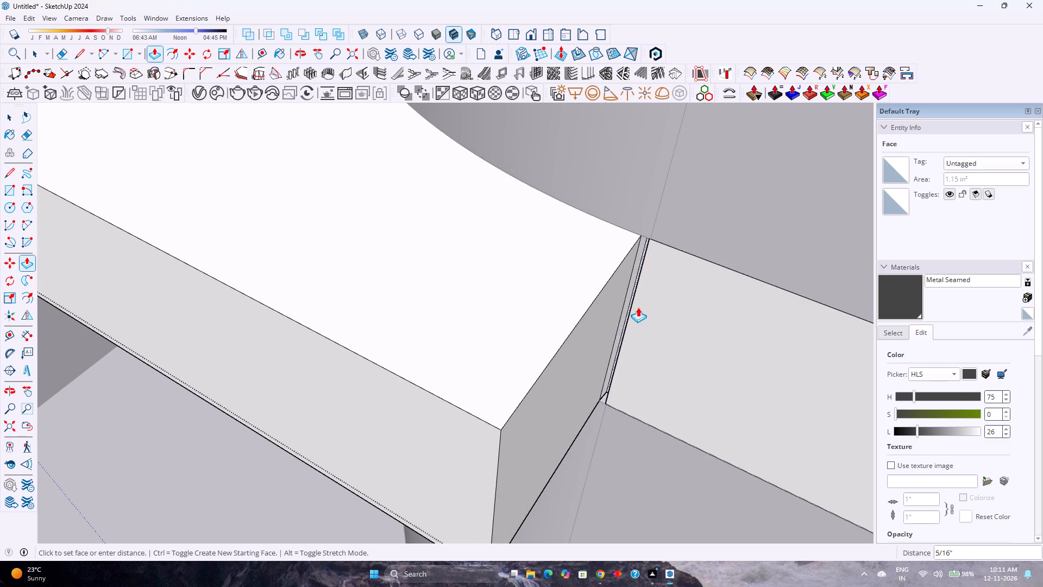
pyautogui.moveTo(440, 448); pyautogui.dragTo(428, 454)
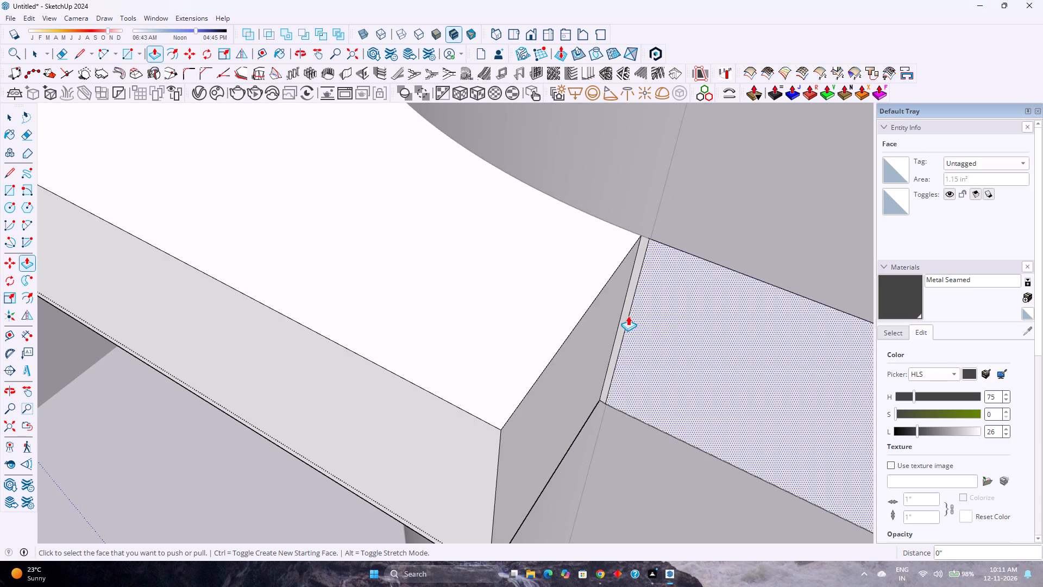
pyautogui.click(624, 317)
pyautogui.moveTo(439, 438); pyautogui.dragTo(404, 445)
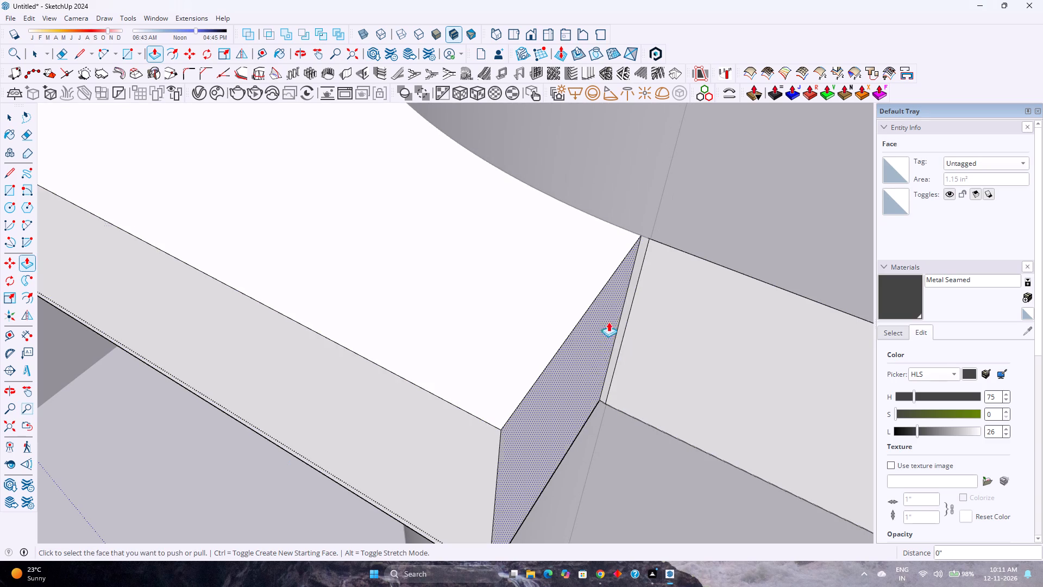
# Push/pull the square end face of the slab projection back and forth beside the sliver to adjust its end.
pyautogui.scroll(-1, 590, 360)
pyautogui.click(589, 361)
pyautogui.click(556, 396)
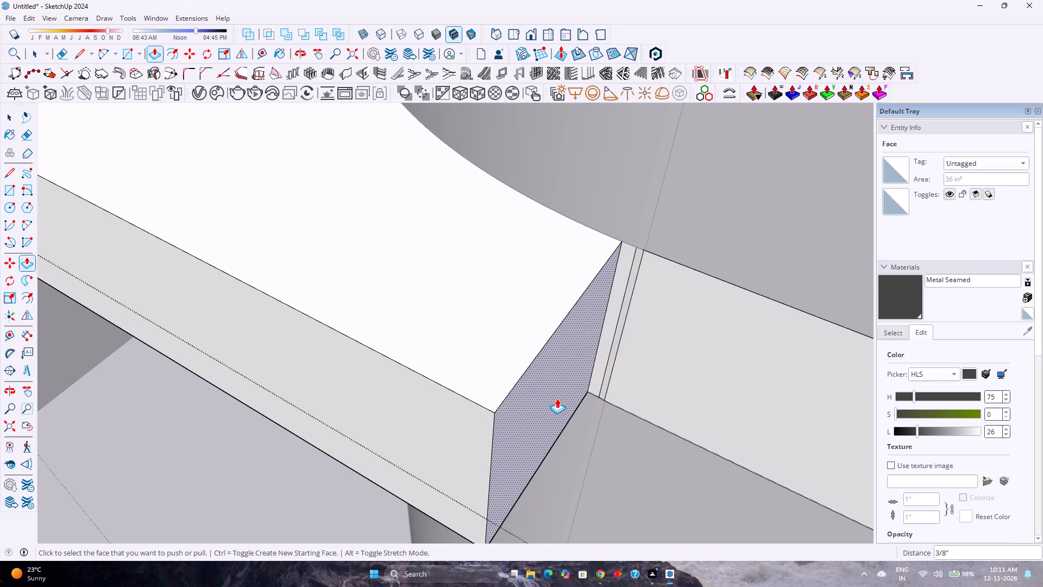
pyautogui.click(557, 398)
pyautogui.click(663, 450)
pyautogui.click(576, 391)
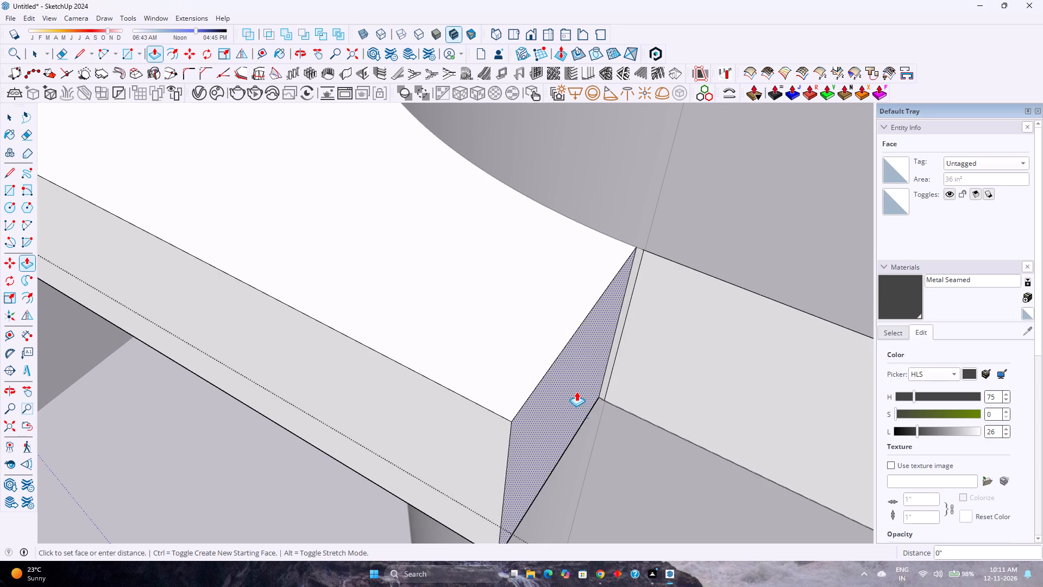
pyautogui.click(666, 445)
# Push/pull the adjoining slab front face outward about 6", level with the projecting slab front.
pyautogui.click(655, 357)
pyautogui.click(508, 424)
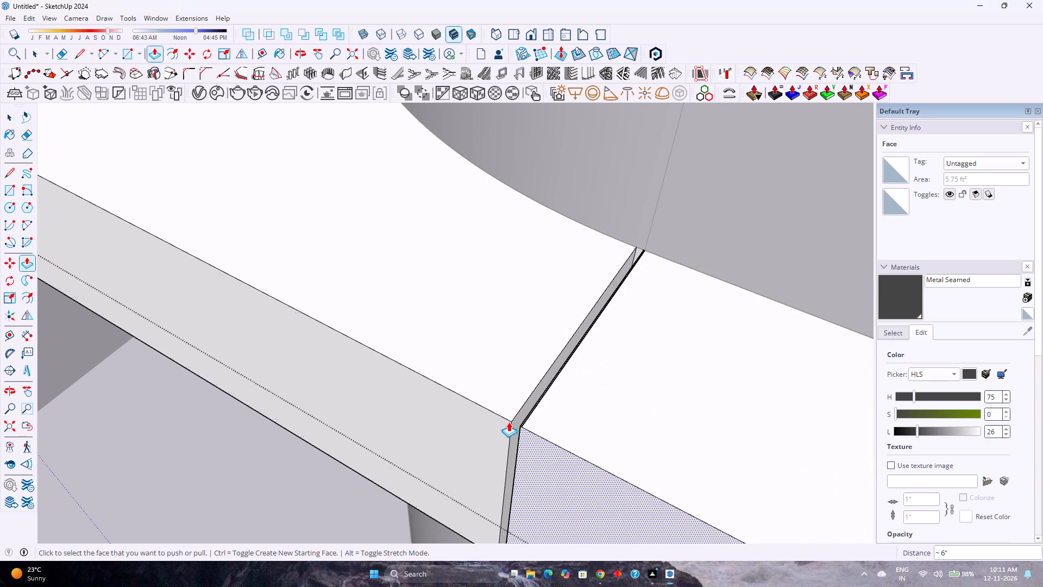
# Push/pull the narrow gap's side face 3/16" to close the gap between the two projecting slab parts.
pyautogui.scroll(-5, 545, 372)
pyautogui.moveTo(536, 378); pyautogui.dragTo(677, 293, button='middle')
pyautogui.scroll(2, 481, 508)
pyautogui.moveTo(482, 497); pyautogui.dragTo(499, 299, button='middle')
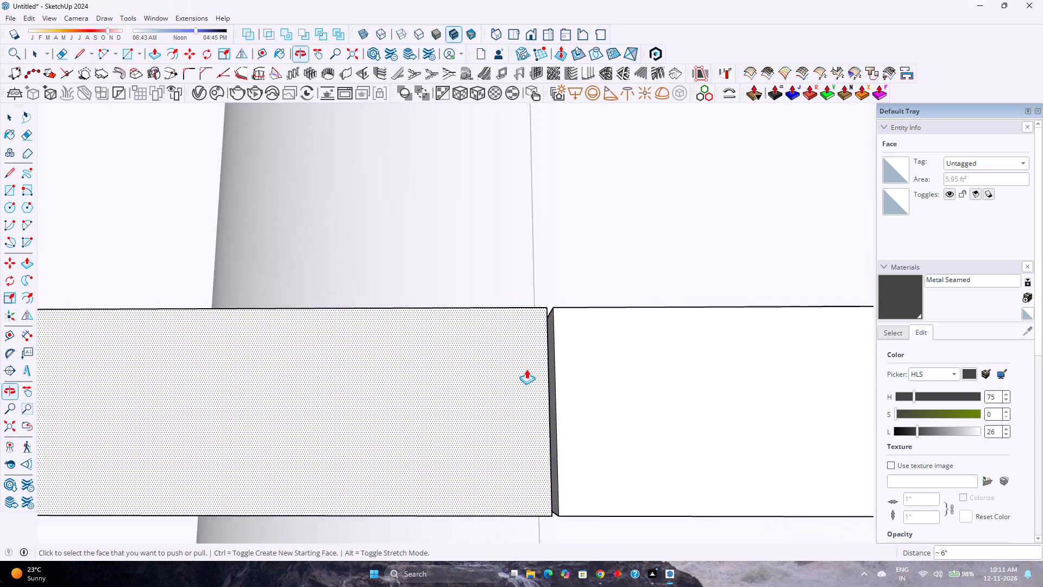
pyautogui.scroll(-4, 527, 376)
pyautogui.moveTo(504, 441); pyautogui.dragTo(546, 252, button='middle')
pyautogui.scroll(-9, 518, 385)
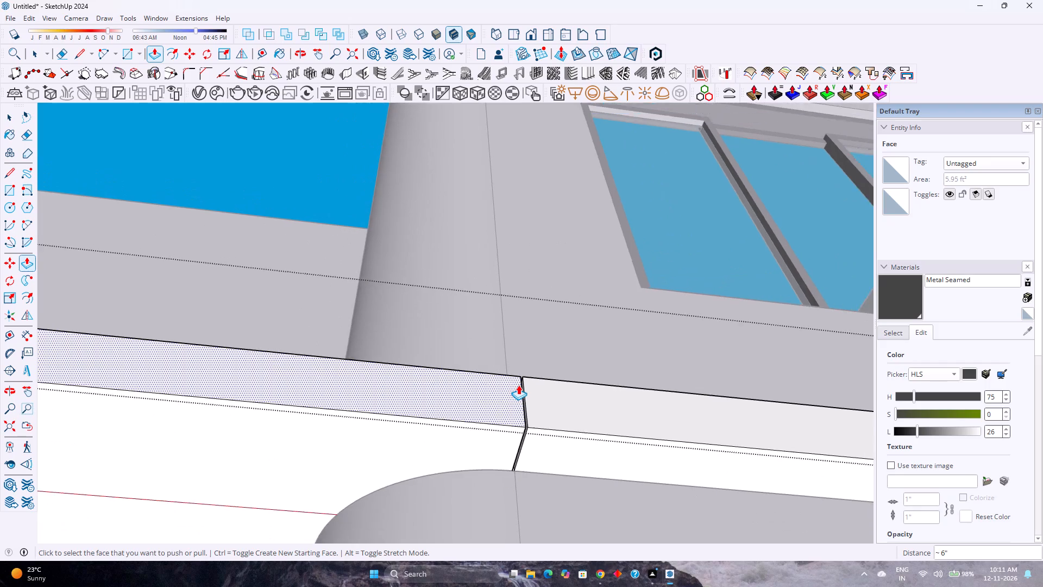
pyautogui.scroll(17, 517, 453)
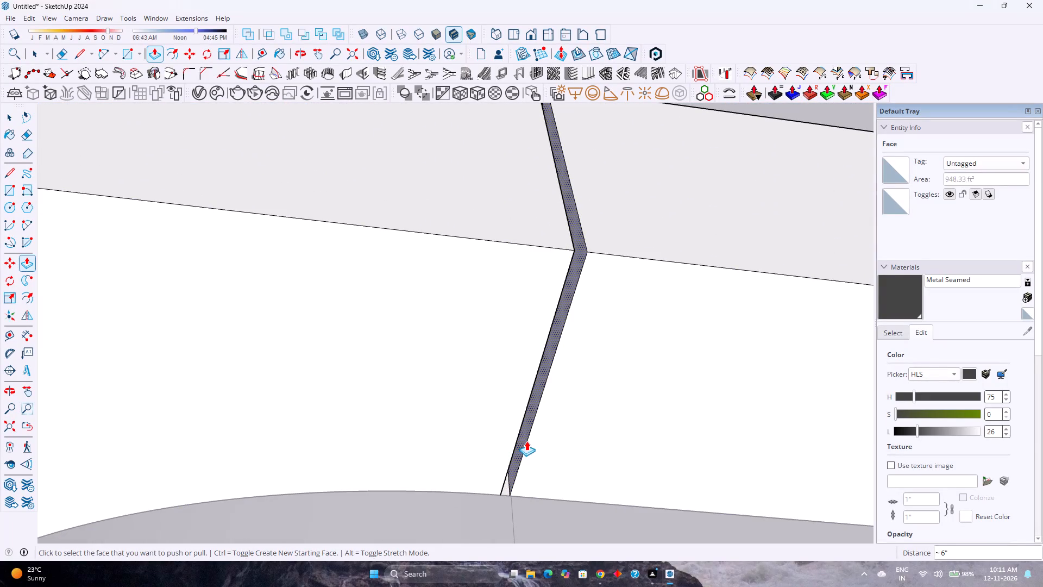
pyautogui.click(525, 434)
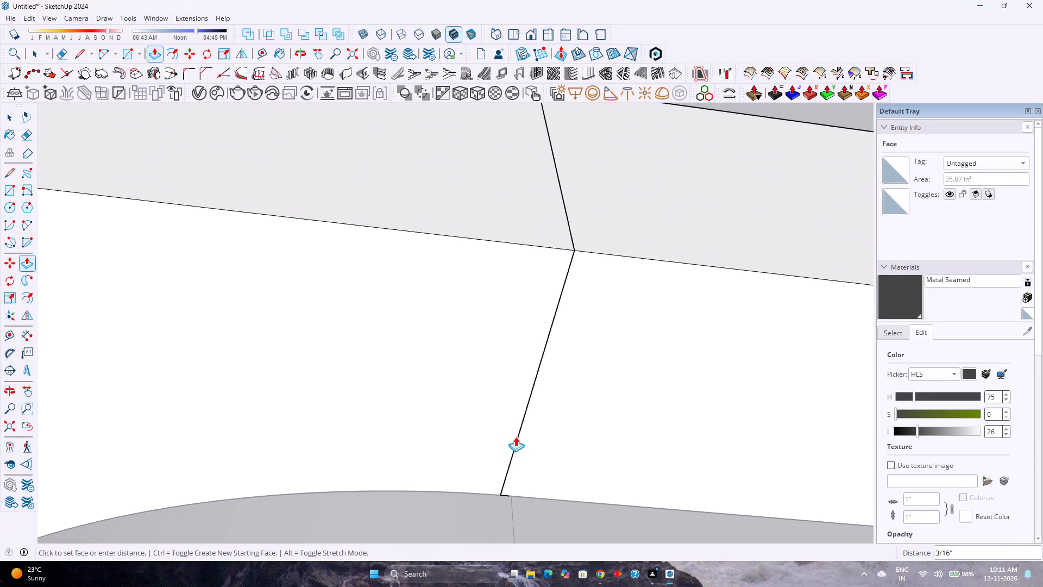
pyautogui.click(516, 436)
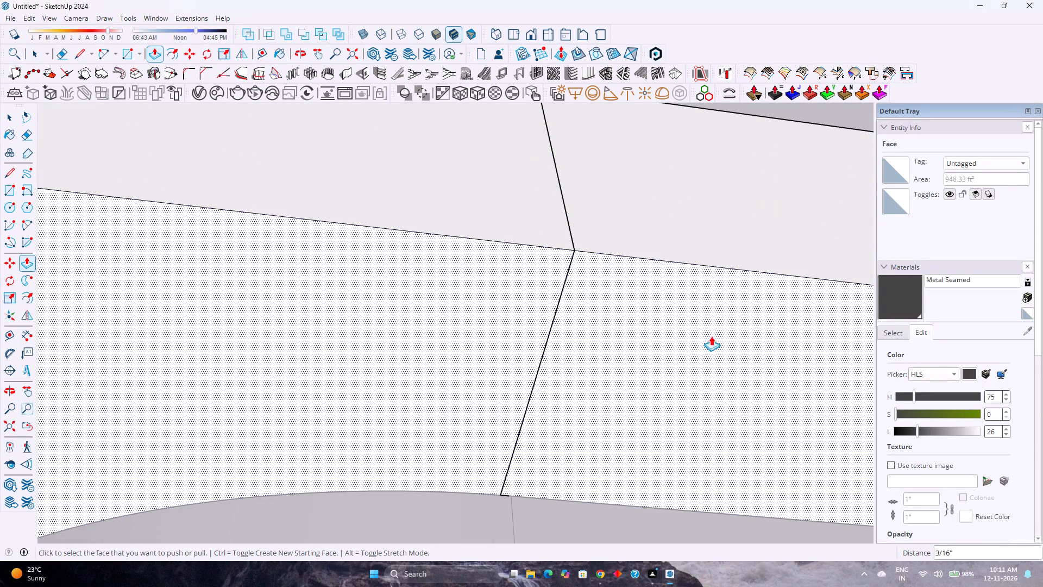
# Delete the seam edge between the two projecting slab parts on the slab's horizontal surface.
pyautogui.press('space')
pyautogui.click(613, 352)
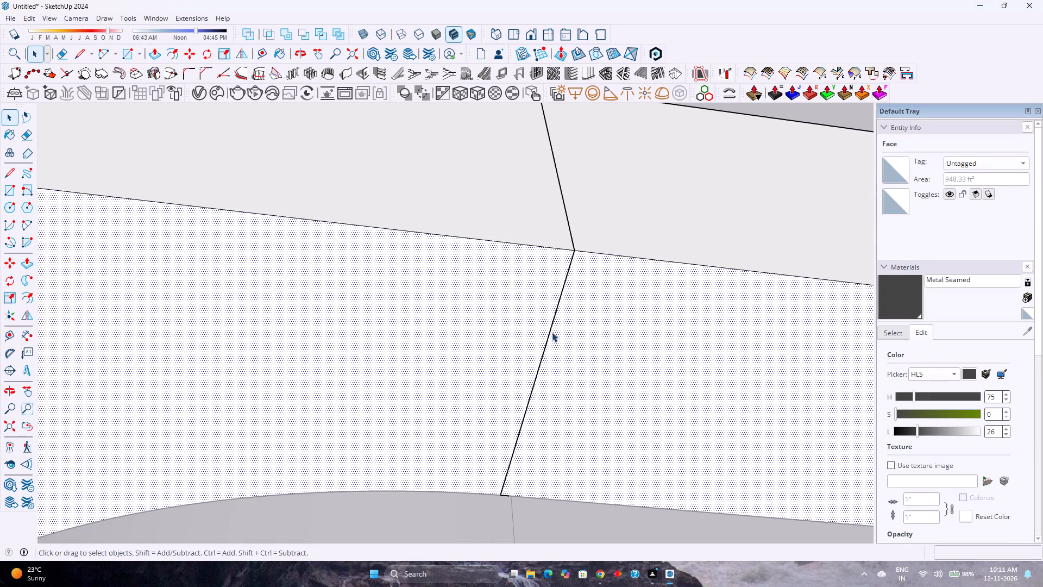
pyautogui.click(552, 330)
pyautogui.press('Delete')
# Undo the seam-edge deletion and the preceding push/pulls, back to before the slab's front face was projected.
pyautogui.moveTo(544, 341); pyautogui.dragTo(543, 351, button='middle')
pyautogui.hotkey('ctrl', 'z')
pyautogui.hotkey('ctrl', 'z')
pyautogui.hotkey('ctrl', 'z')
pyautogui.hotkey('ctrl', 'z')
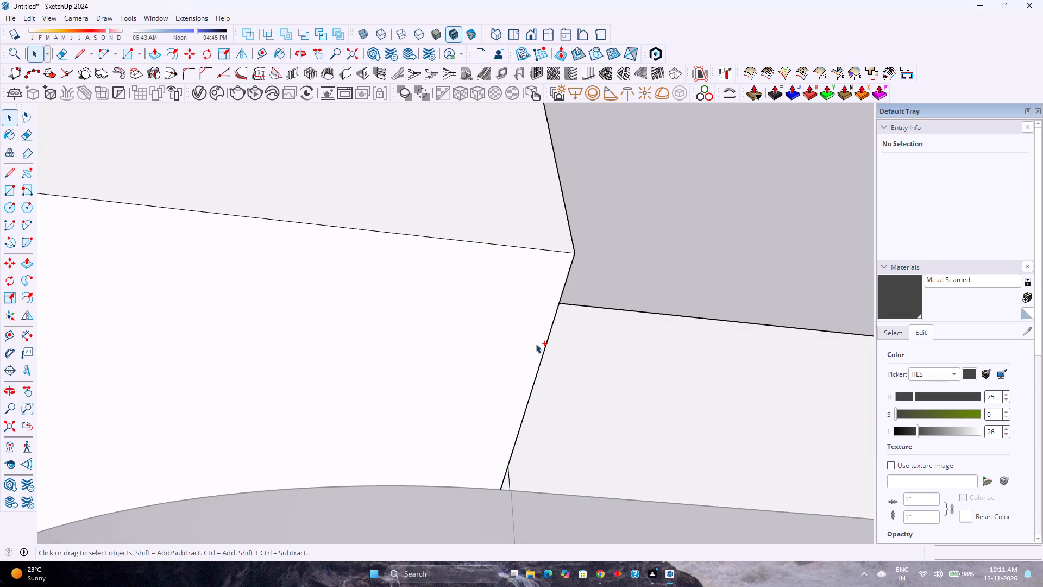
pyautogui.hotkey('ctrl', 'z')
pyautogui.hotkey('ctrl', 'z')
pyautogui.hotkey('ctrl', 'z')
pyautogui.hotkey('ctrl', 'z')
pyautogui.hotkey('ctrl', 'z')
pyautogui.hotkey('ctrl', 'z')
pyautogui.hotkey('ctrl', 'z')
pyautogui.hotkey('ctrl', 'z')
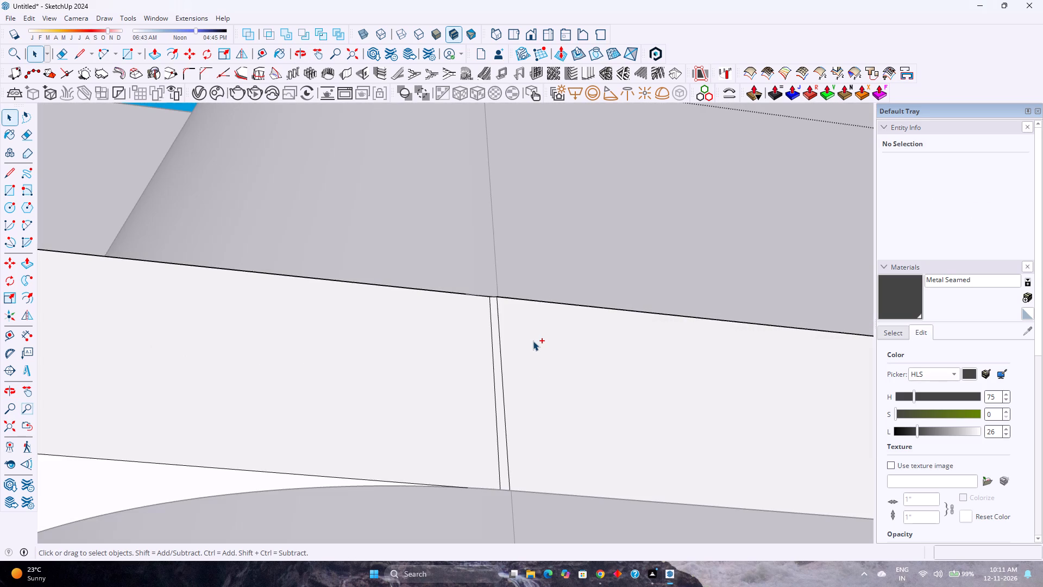
# Undo the series of recent edits to the floor band around the house's rounded wall corner.
pyautogui.hotkey('ctrl', 'z')
pyautogui.hotkey('ctrl', 'z')
pyautogui.hotkey('ctrl', 'z')
pyautogui.hotkey('ctrl', 'z')
pyautogui.hotkey('ctrl', 'z')
pyautogui.hotkey('ctrl', 'z')
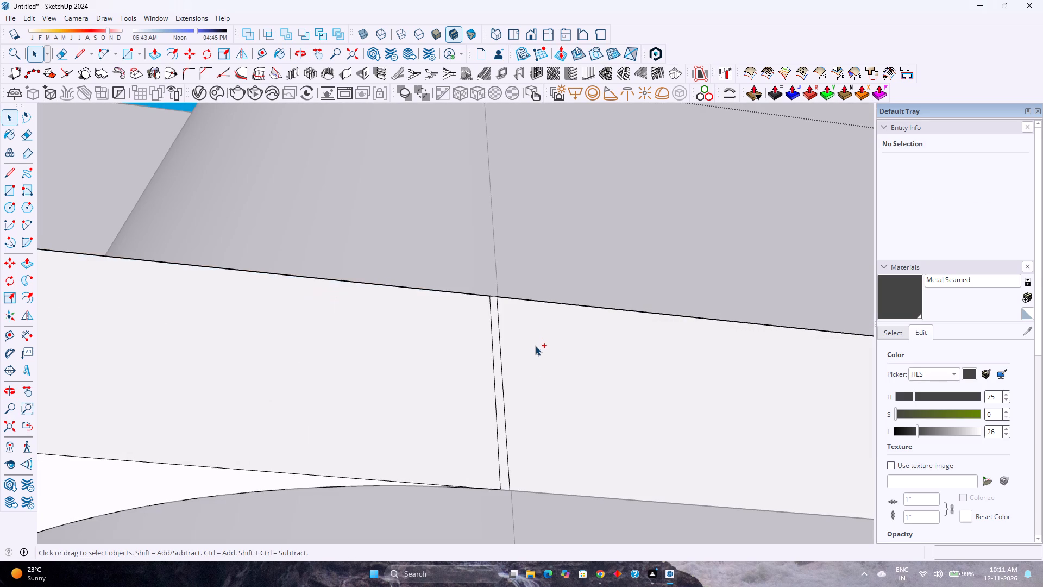
pyautogui.hotkey('ctrl', 'z')
pyautogui.hotkey('ctrl', 'z')
pyautogui.hotkey('ctrl', 'z')
pyautogui.hotkey('ctrl', 'z')
pyautogui.hotkey('ctrl', 'z')
pyautogui.hotkey('ctrl', 'z')
pyautogui.hotkey('ctrl', 'z')
pyautogui.hotkey('ctrl', 'z')
pyautogui.hotkey('ctrl', 'z')
pyautogui.hotkey('ctrl', 'z')
pyautogui.hotkey('ctrl', 'z')
pyautogui.hotkey('ctrl', 'z')
pyautogui.hotkey('ctrl', 'z')
pyautogui.hotkey('ctrl', 'z')
pyautogui.hotkey('ctrl', 'z')
pyautogui.hotkey('ctrl', 'z')
pyautogui.hotkey('ctrl', 'z')
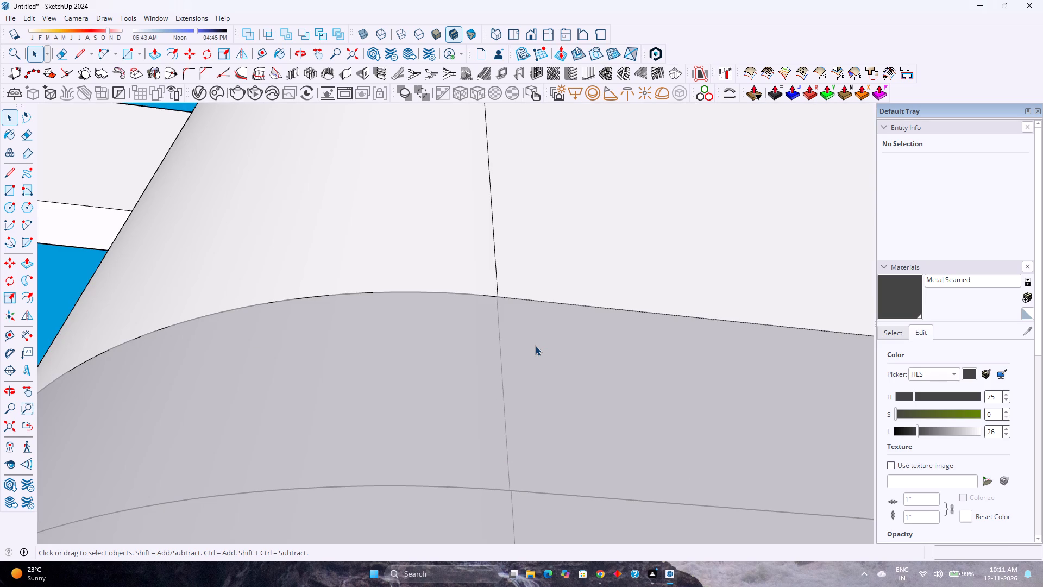
pyautogui.scroll(-6, 536, 346)
pyautogui.moveTo(536, 344); pyautogui.dragTo(563, 484, button='middle')
pyautogui.scroll(-1, 536, 345)
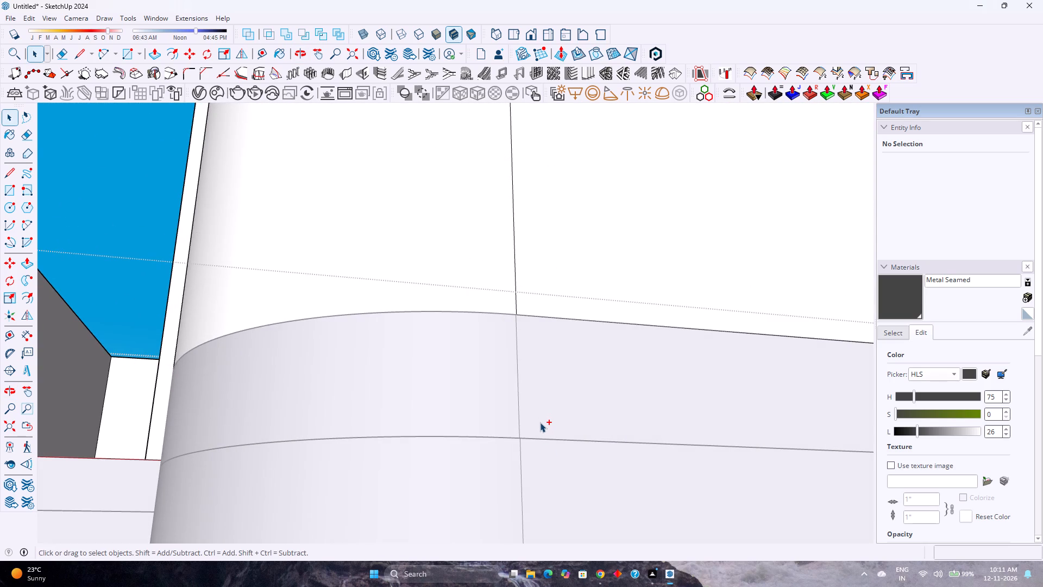
# Redo two of the undone edits and close the object open for editing.
pyautogui.hotkey('ctrl', 'y')
pyautogui.hotkey('ctrl', 'y')
pyautogui.scroll(-7, 542, 422)
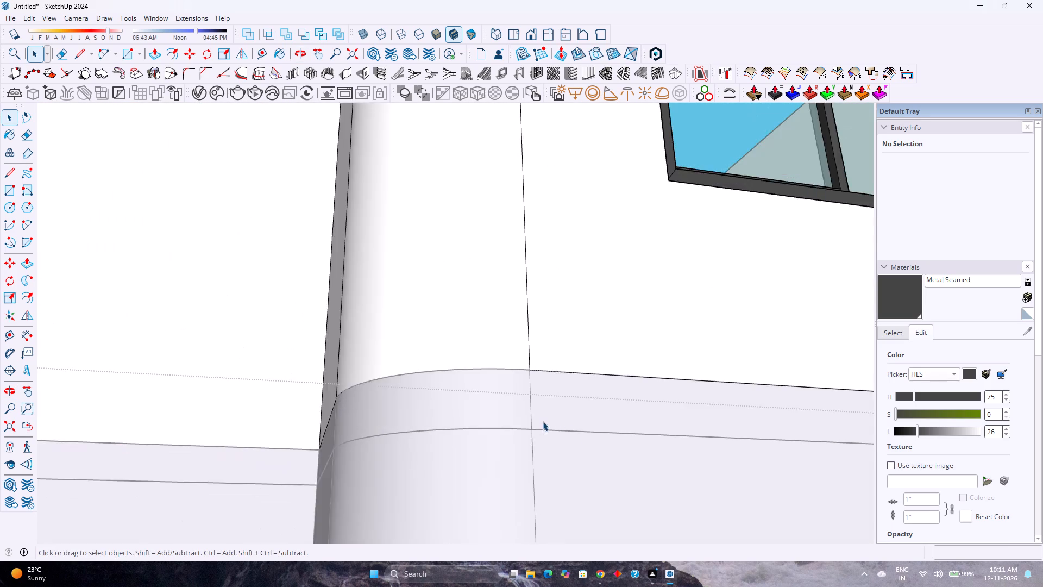
pyautogui.scroll(-6, 543, 421)
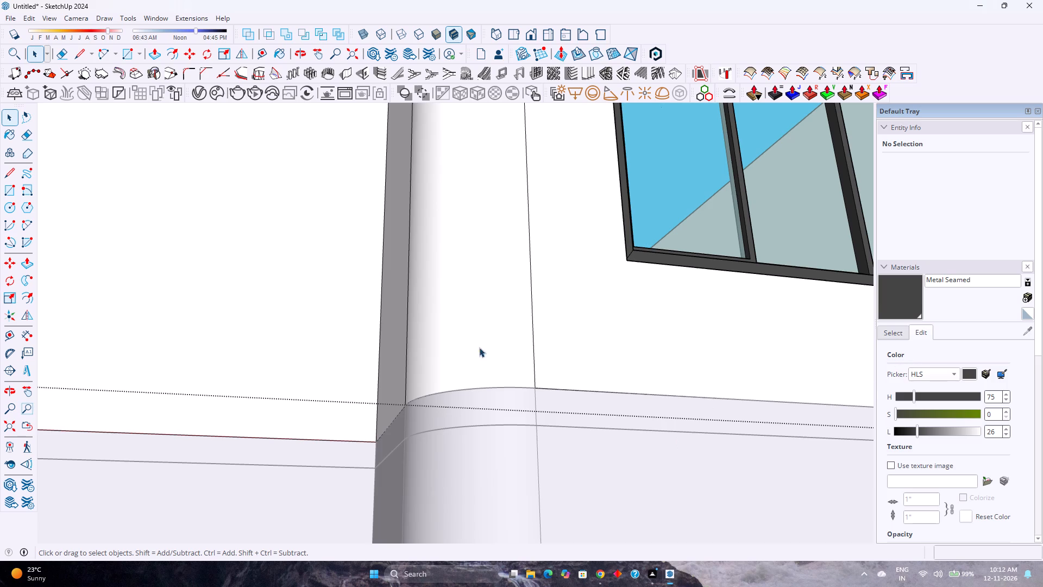
pyautogui.scroll(-8, 435, 347)
pyautogui.moveTo(536, 286); pyautogui.dragTo(521, 376, button='middle')
pyautogui.scroll(-1, 536, 286)
pyautogui.scroll(-4, 521, 358)
pyautogui.press('Escape')
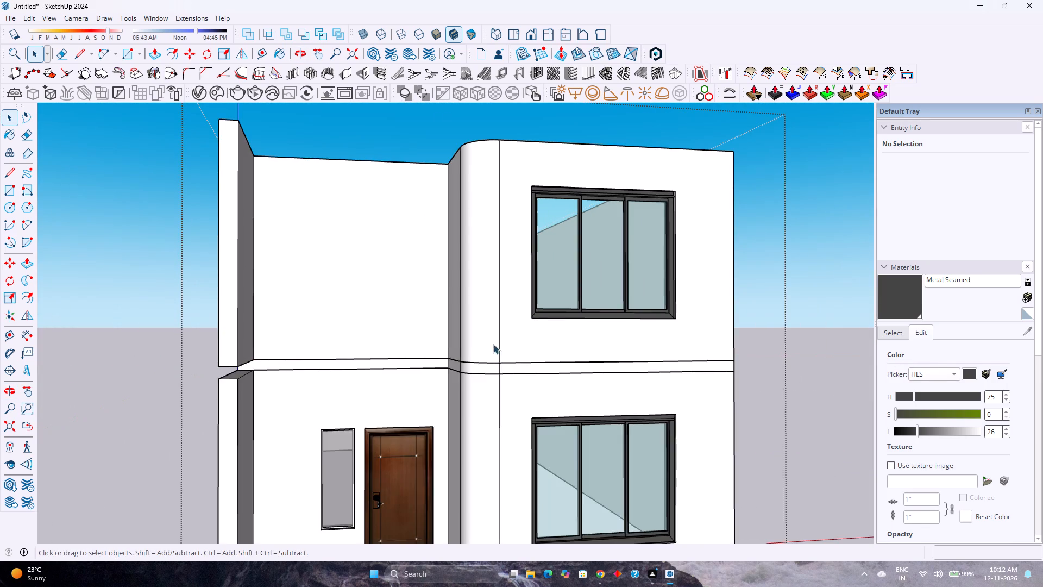
# Open the floor band for editing and square off its curve's bottom edge with a 1' 6" red-axis line and a closing line.
pyautogui.scroll(8, 451, 330)
pyautogui.click(536, 402)
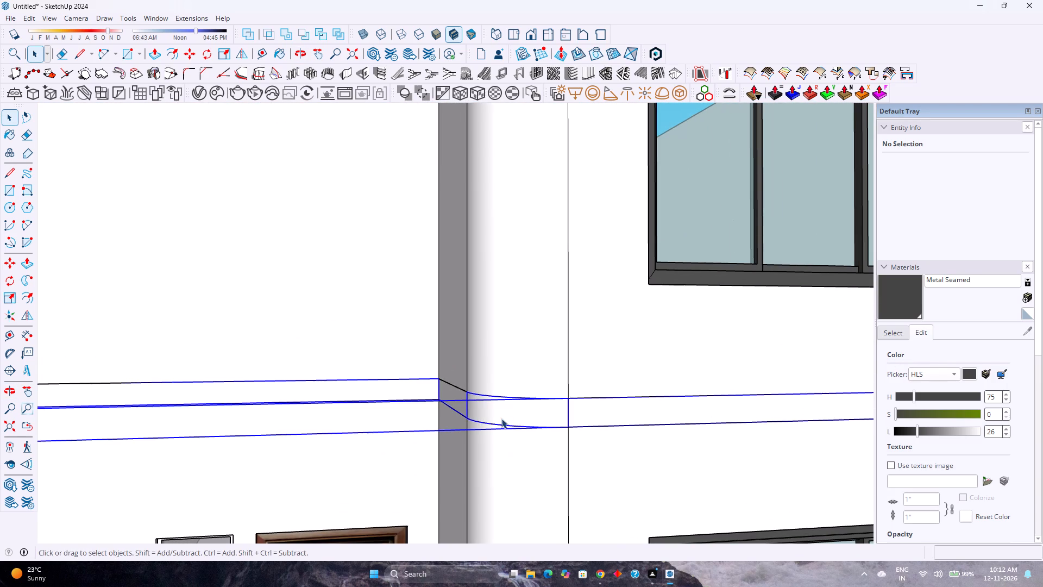
pyautogui.doubleClick(506, 409)
pyautogui.scroll(3, 506, 409)
pyautogui.moveTo(507, 411); pyautogui.dragTo(562, 473, button='middle')
pyautogui.scroll(4, 587, 410)
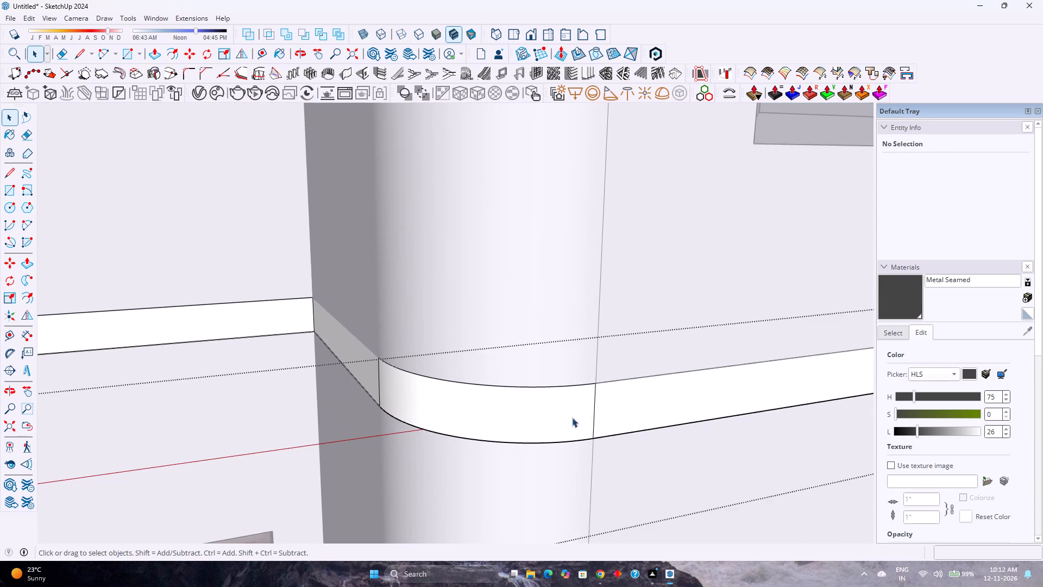
pyautogui.scroll(5, 550, 424)
pyautogui.click(77, 56)
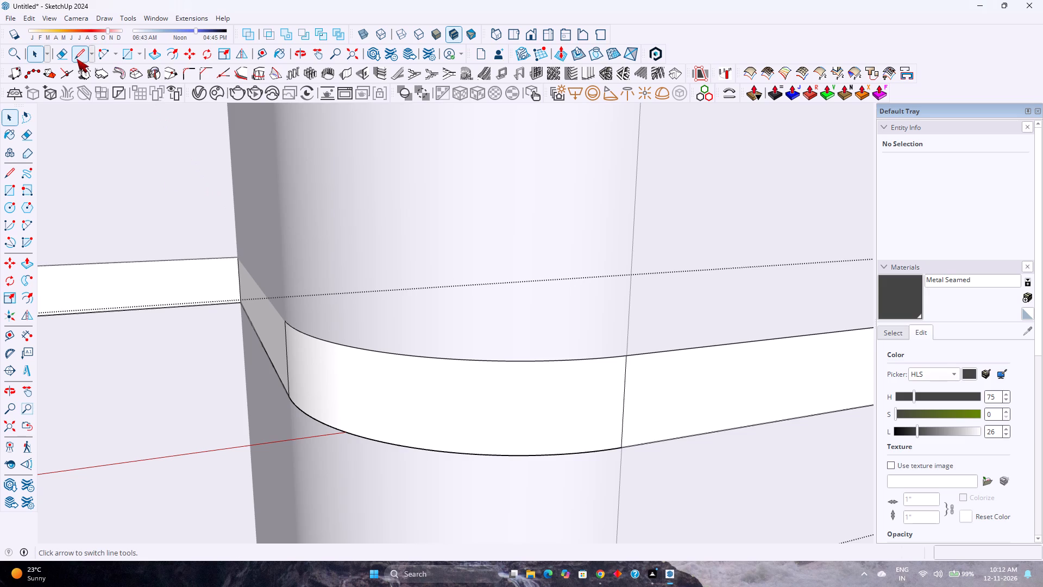
pyautogui.click(623, 448)
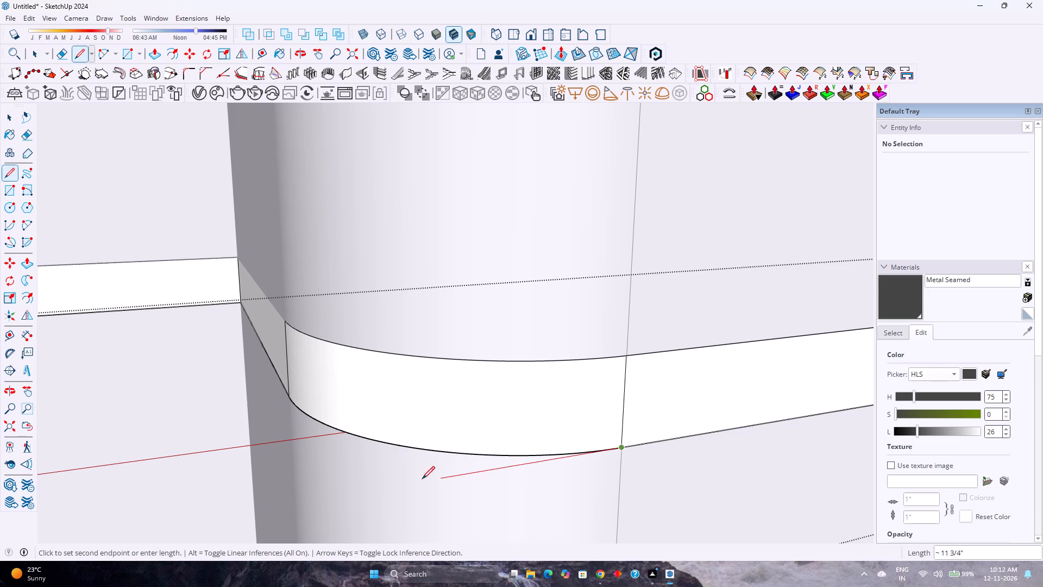
pyautogui.press('Right')
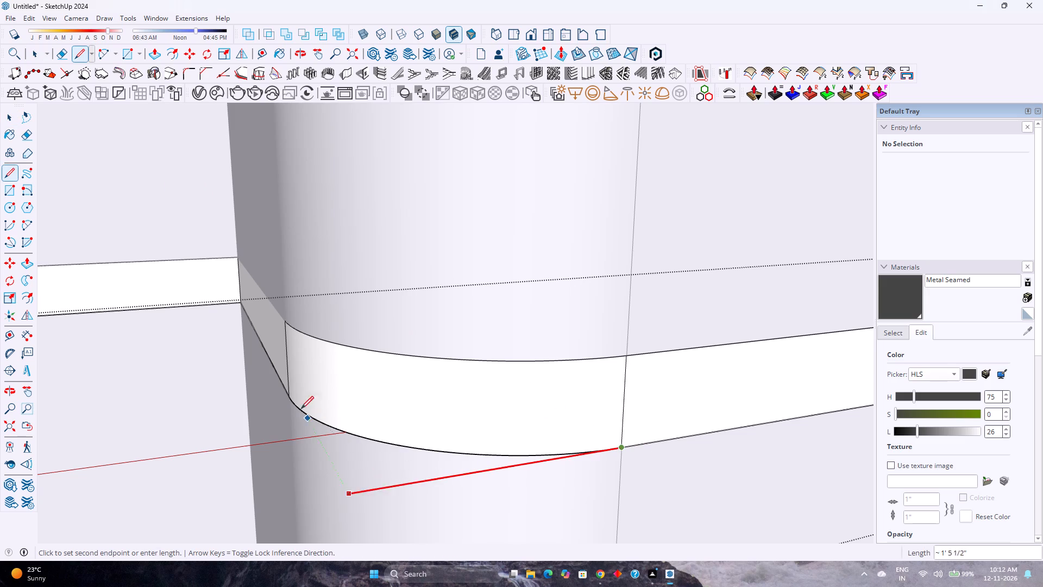
pyautogui.click(286, 394)
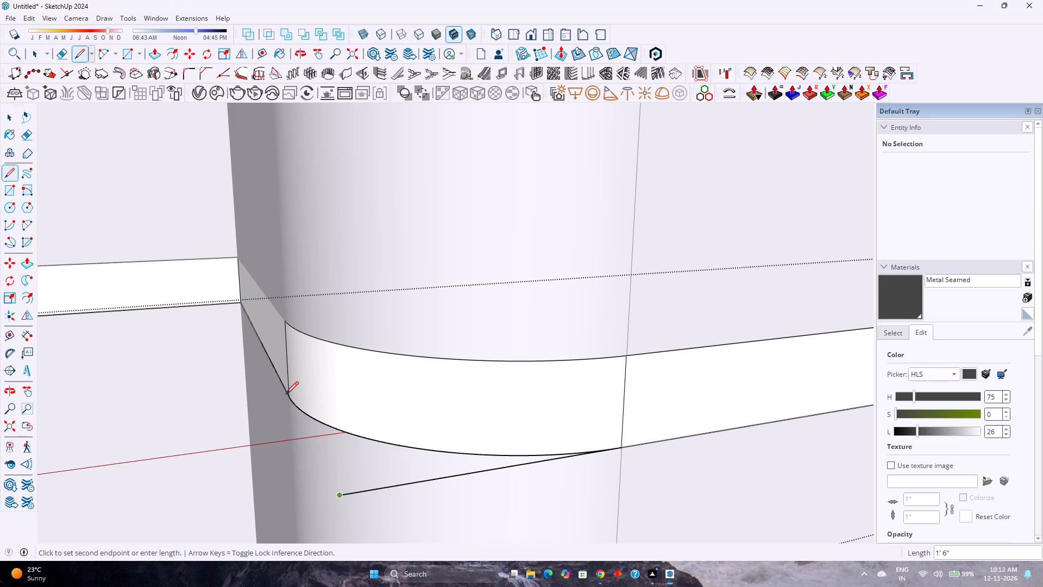
pyautogui.click(284, 393)
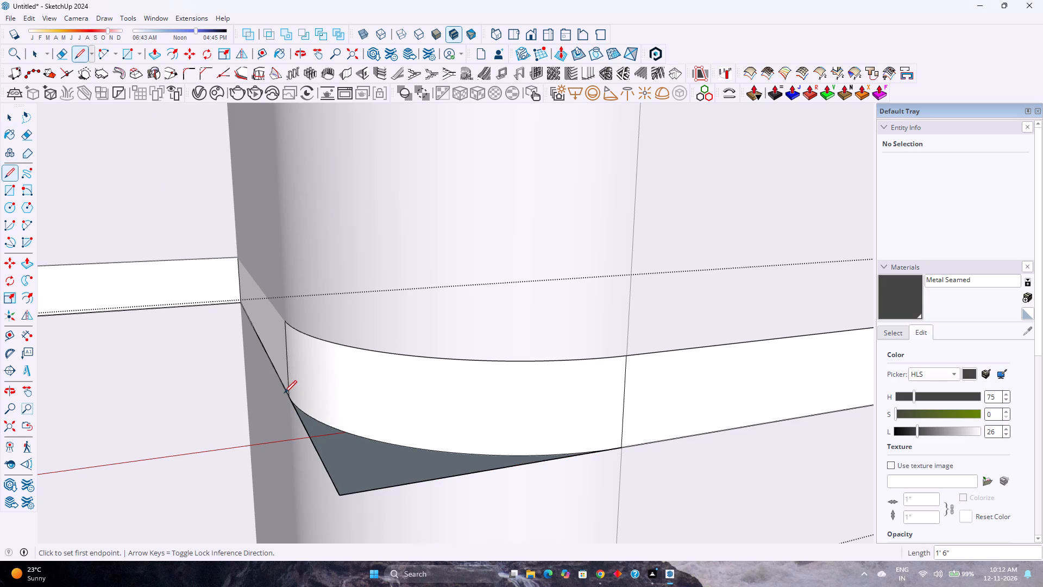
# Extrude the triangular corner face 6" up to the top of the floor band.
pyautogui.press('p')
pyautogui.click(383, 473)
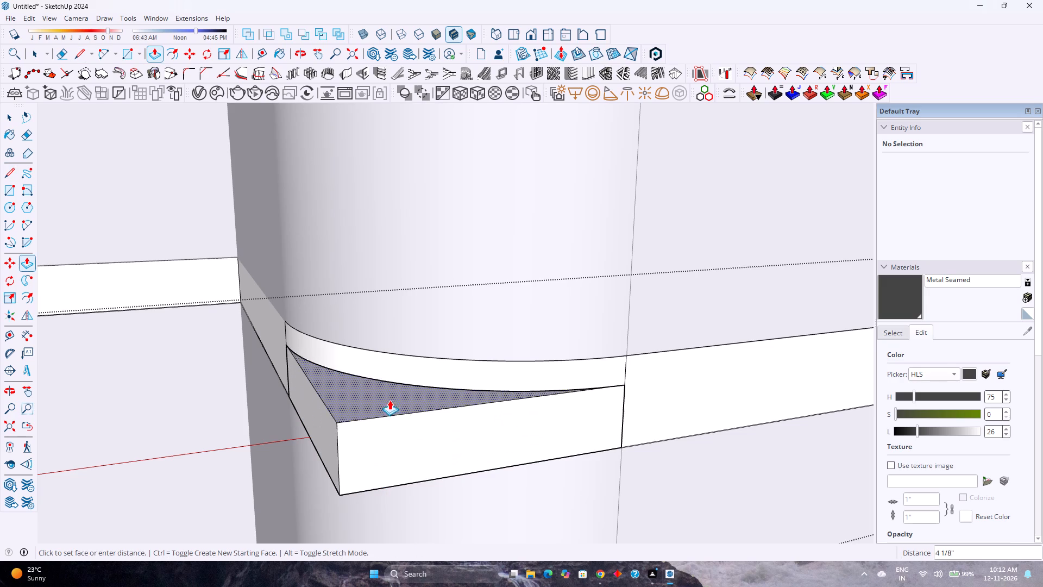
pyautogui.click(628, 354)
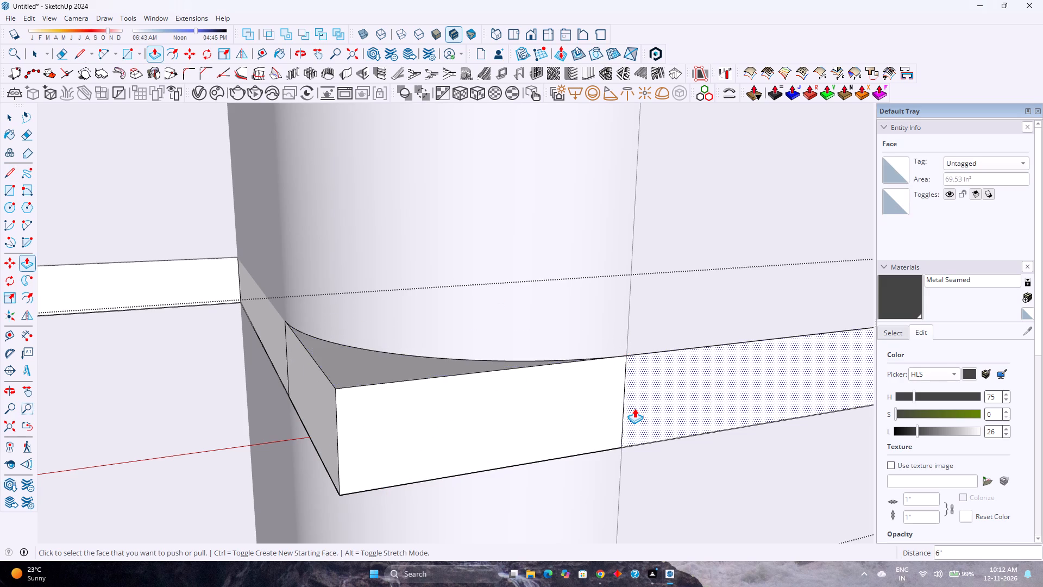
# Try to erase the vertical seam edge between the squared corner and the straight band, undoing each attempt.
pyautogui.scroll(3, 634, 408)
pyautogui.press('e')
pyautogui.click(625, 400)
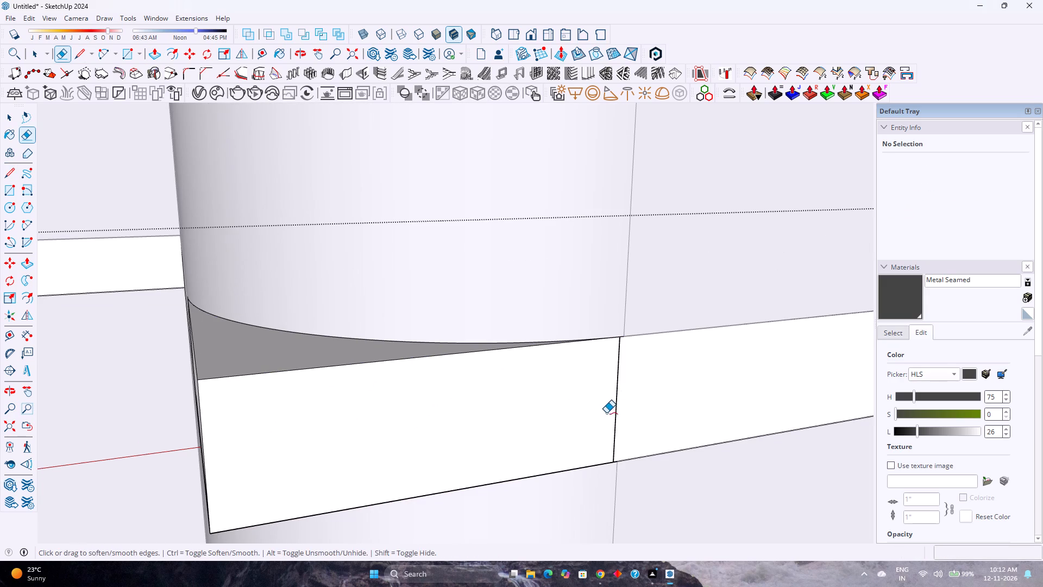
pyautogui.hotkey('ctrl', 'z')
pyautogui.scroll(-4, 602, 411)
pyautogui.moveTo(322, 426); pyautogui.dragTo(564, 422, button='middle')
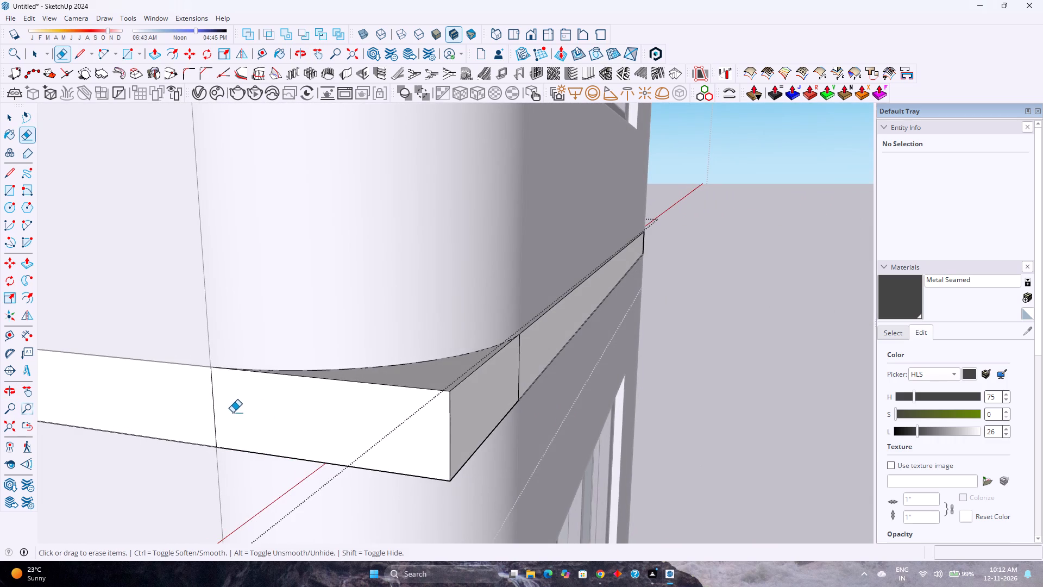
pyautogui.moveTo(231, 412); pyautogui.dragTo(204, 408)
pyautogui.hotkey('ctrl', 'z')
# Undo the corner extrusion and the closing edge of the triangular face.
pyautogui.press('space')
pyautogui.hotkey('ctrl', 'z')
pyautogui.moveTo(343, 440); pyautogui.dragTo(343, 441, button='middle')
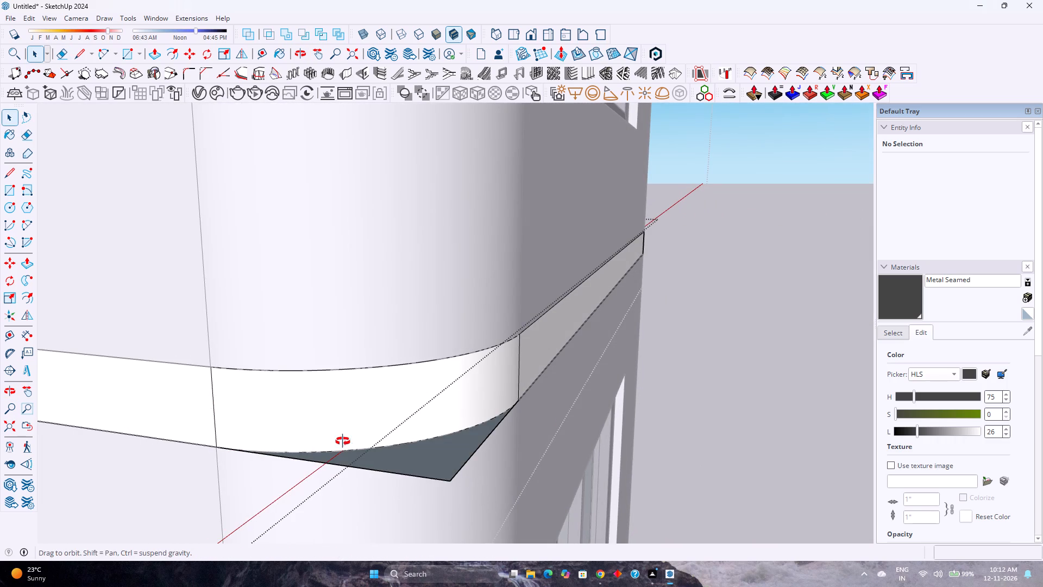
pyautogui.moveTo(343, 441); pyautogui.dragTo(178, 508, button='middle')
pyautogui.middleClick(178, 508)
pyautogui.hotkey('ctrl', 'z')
# Examine the band's curved edges, its curved surface and the remaining straight edge at the corner.
pyautogui.click(382, 438)
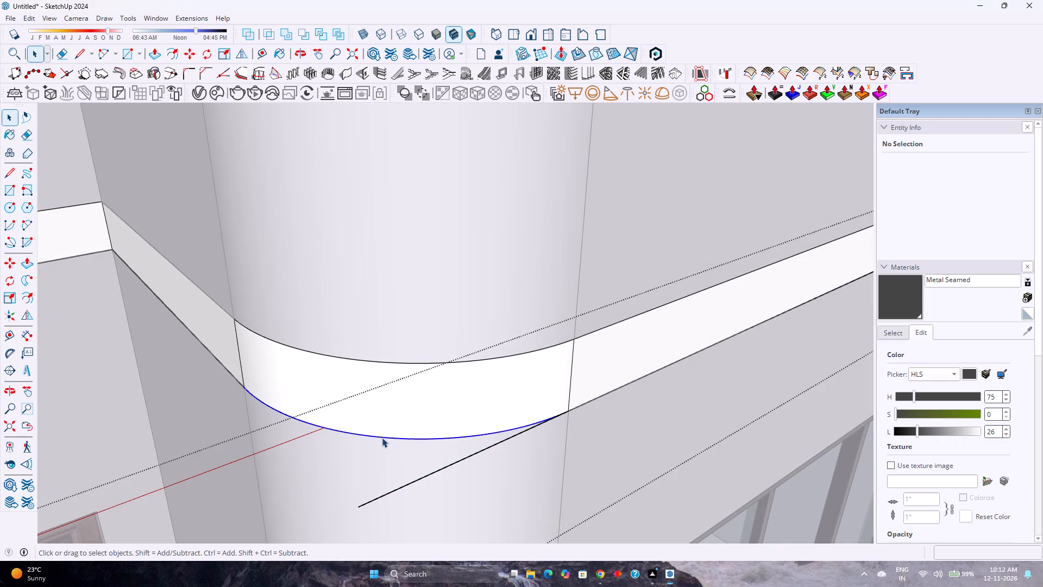
pyautogui.rightClick(382, 438)
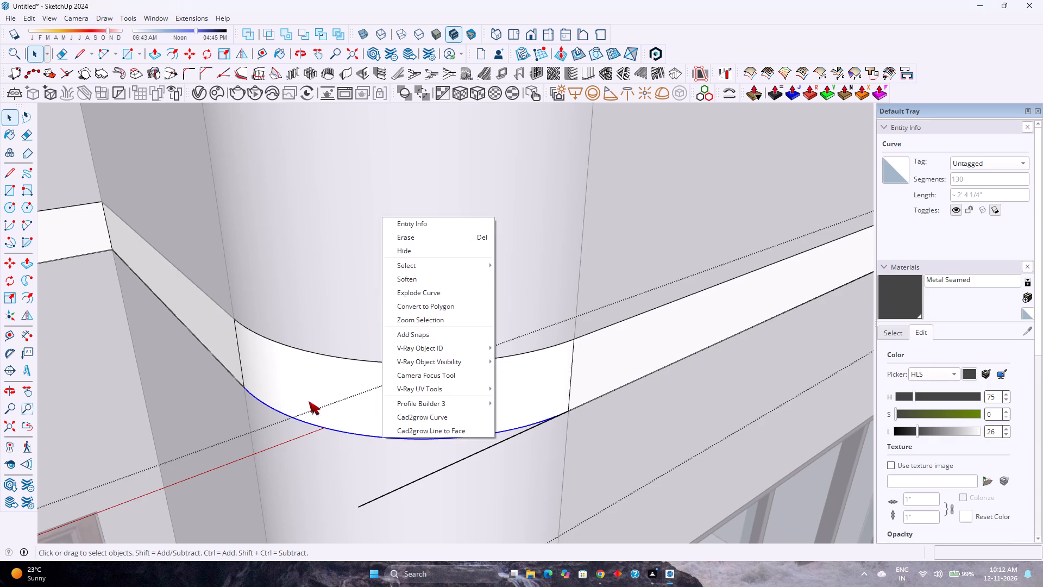
pyautogui.click(299, 419)
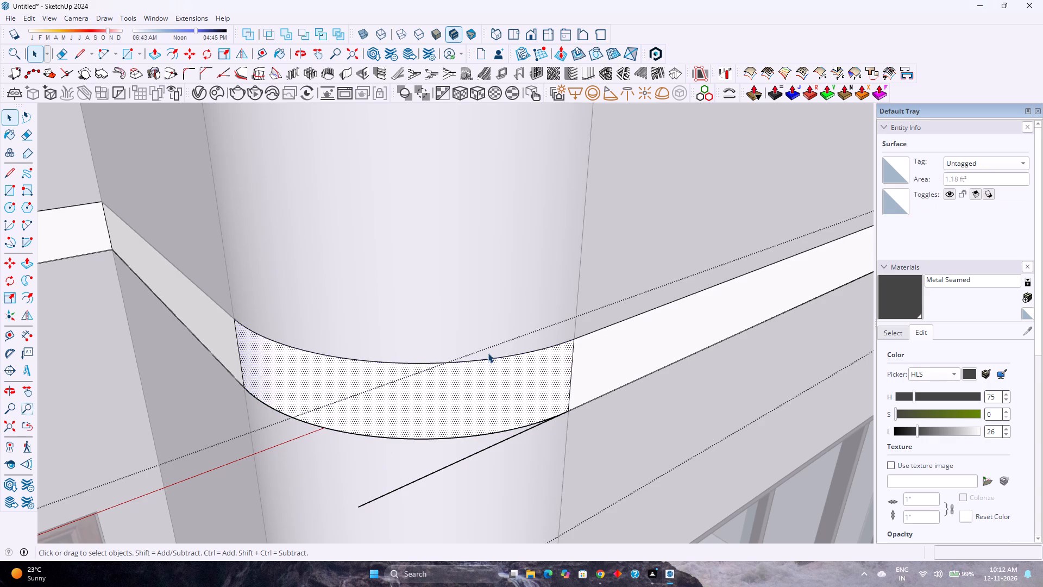
pyautogui.click(486, 360)
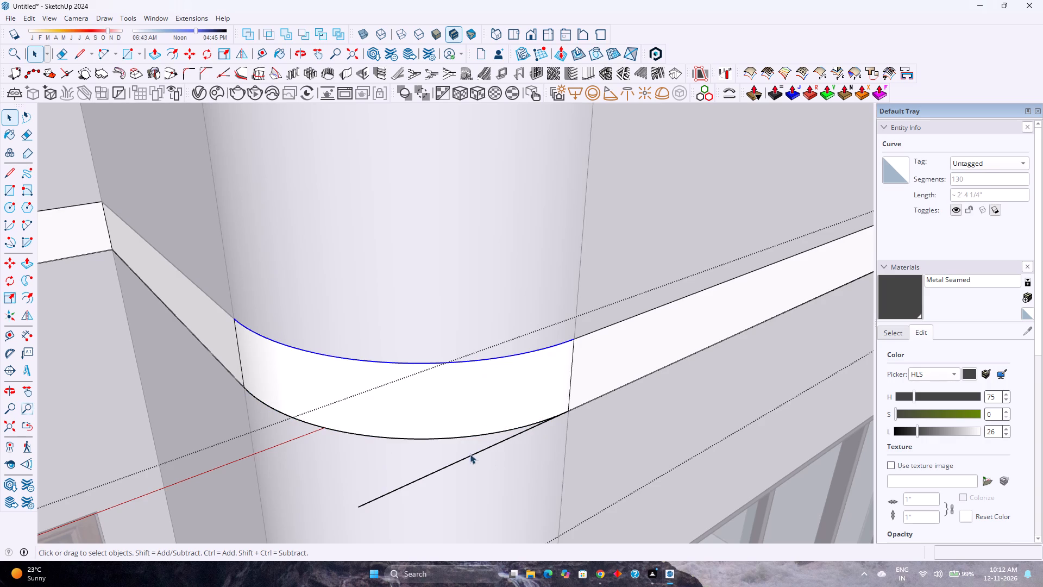
pyautogui.click(464, 459)
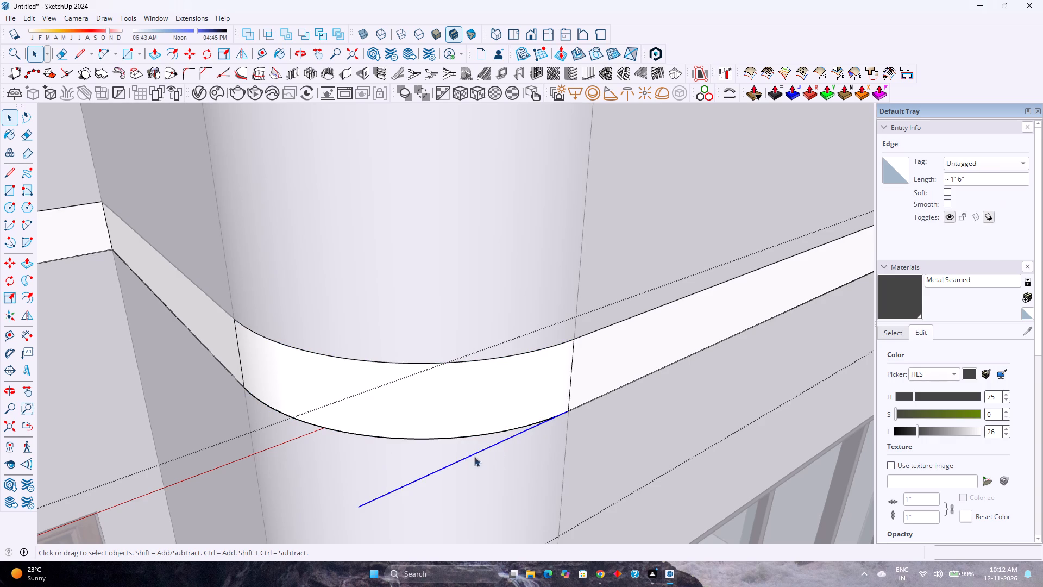
pyautogui.scroll(7, 573, 399)
pyautogui.scroll(-4, 564, 422)
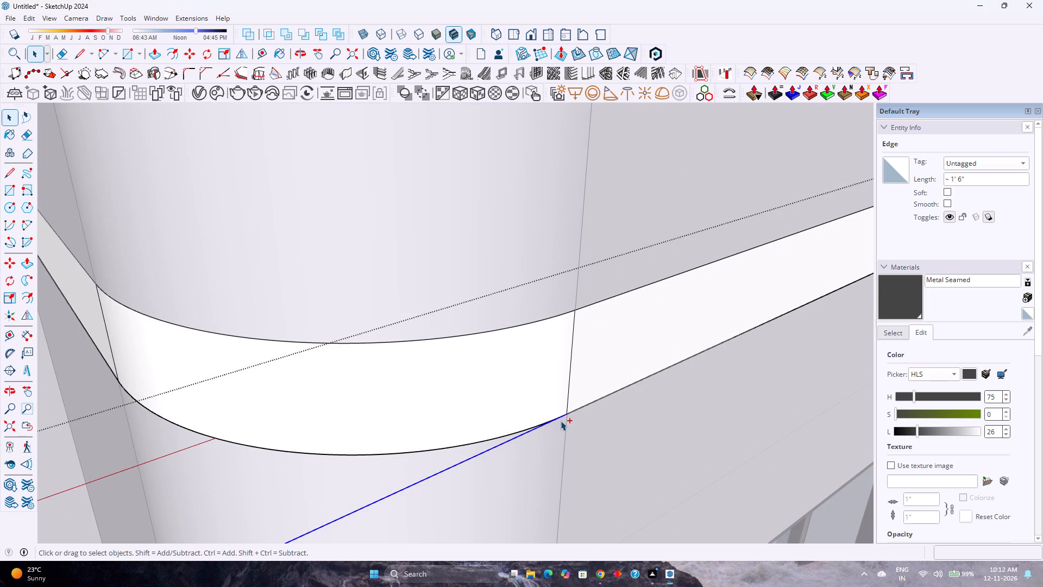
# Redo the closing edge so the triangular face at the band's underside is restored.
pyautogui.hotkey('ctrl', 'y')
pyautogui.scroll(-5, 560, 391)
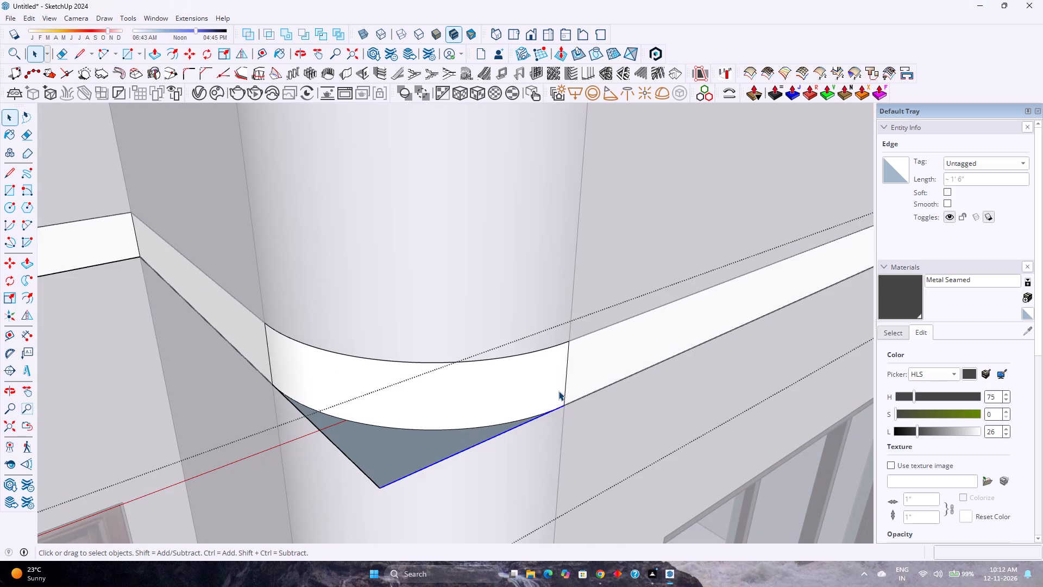
# Enclose the squared band corner with a 6" vertical edge at its outer point and 1' 6" top edges to both curve ends.
pyautogui.press('l')
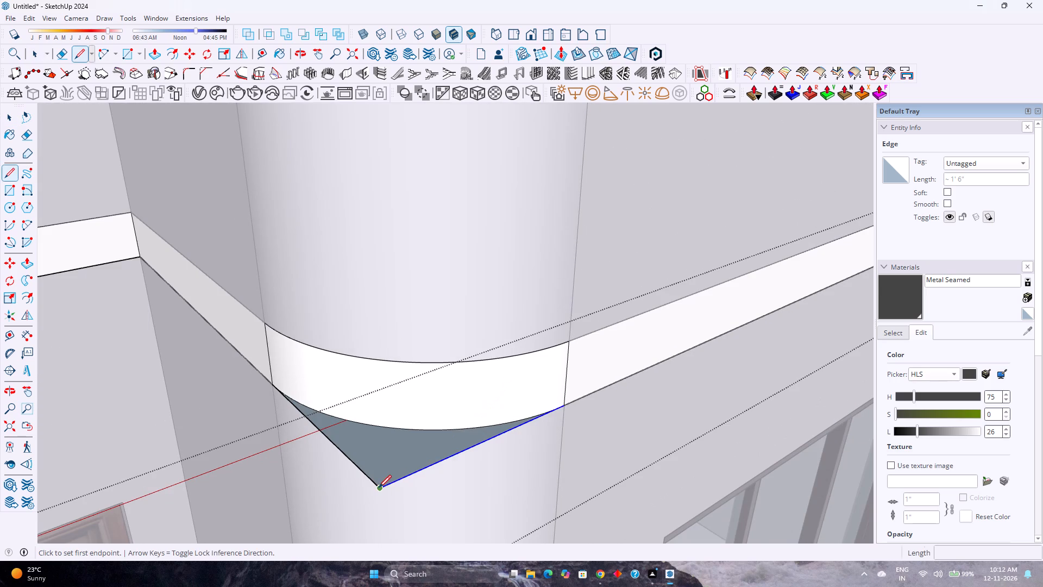
pyautogui.click(379, 488)
pyautogui.press('Up')
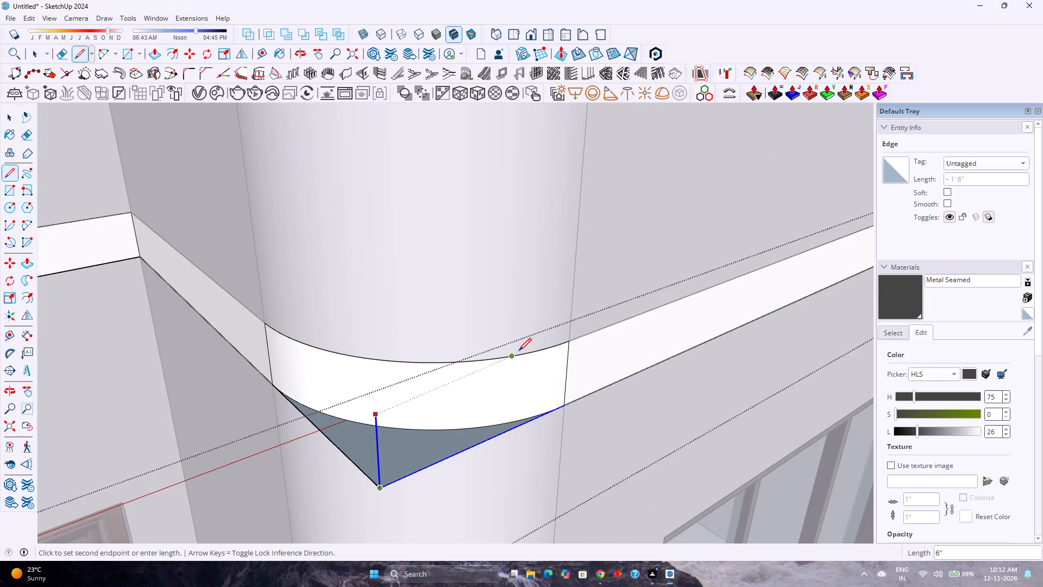
pyautogui.click(569, 344)
pyautogui.click(571, 341)
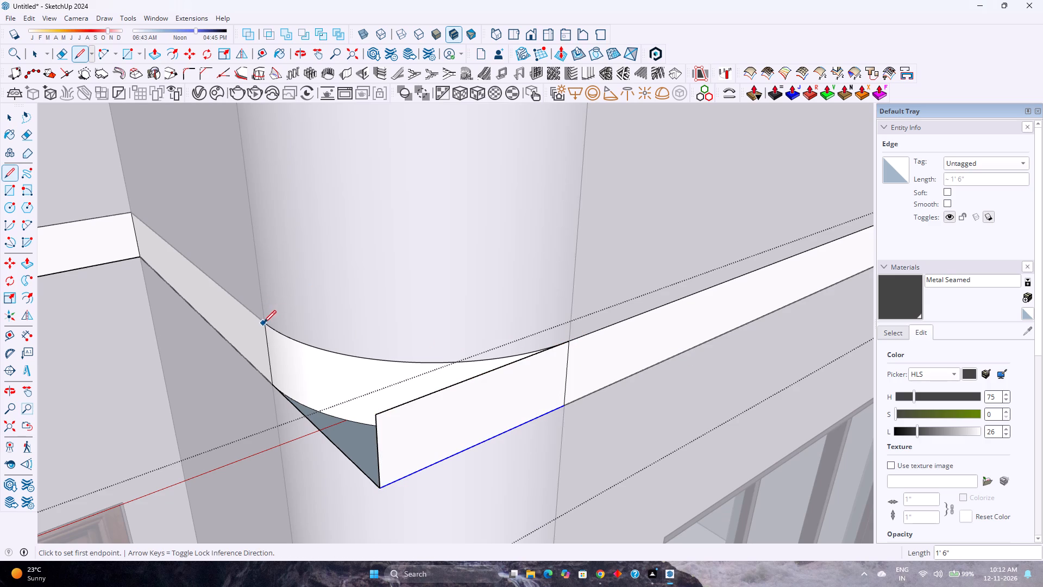
pyautogui.click(373, 413)
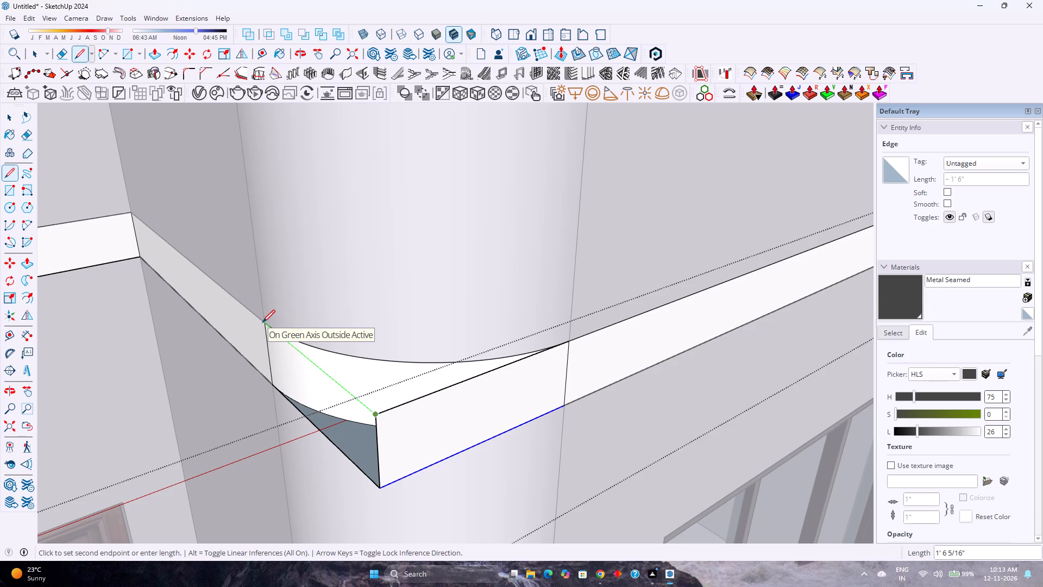
pyautogui.press('Left')
pyautogui.scroll(12, 262, 322)
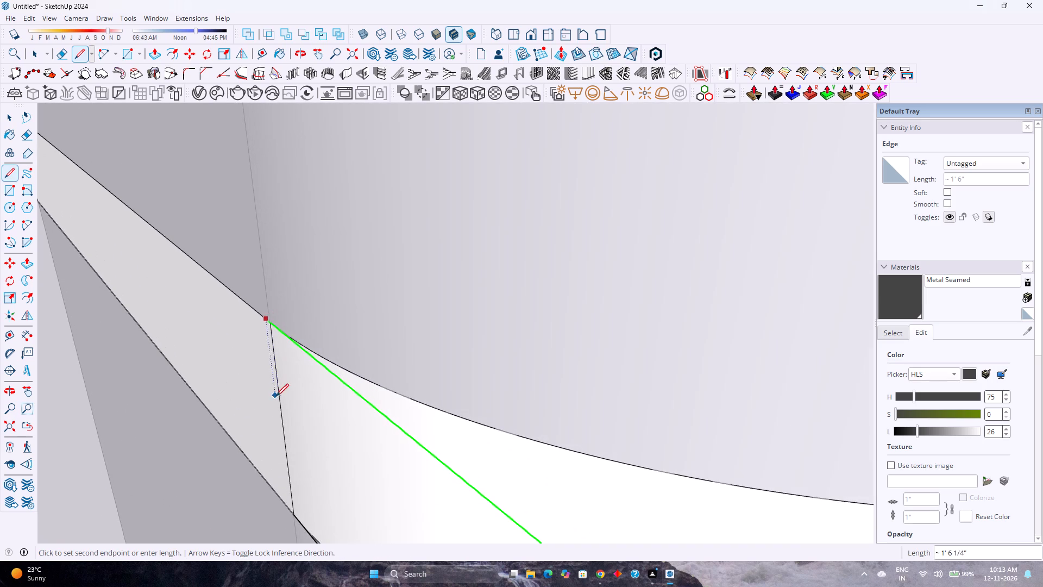
pyautogui.click(291, 516)
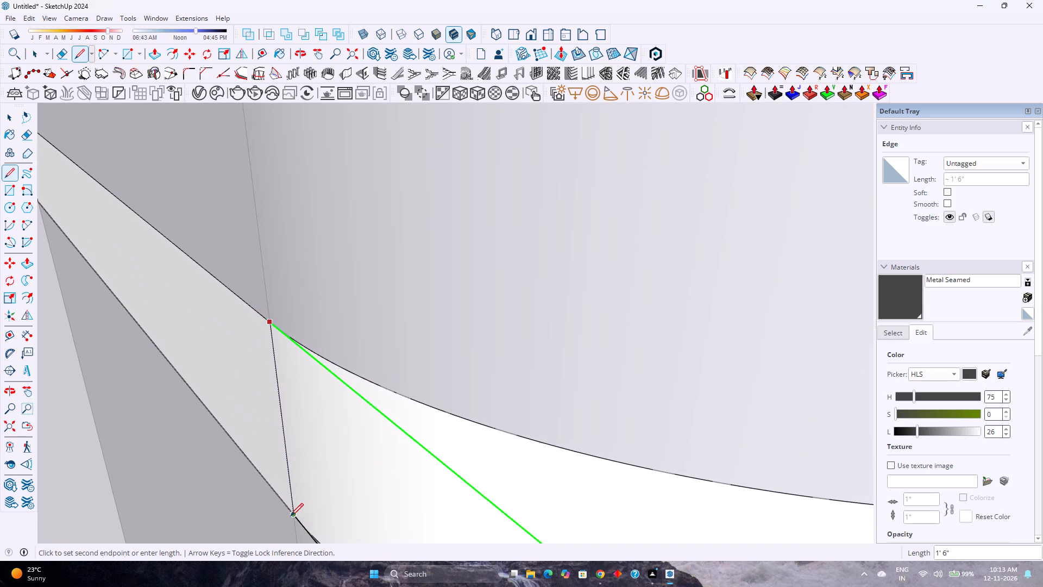
pyautogui.scroll(-19, 313, 441)
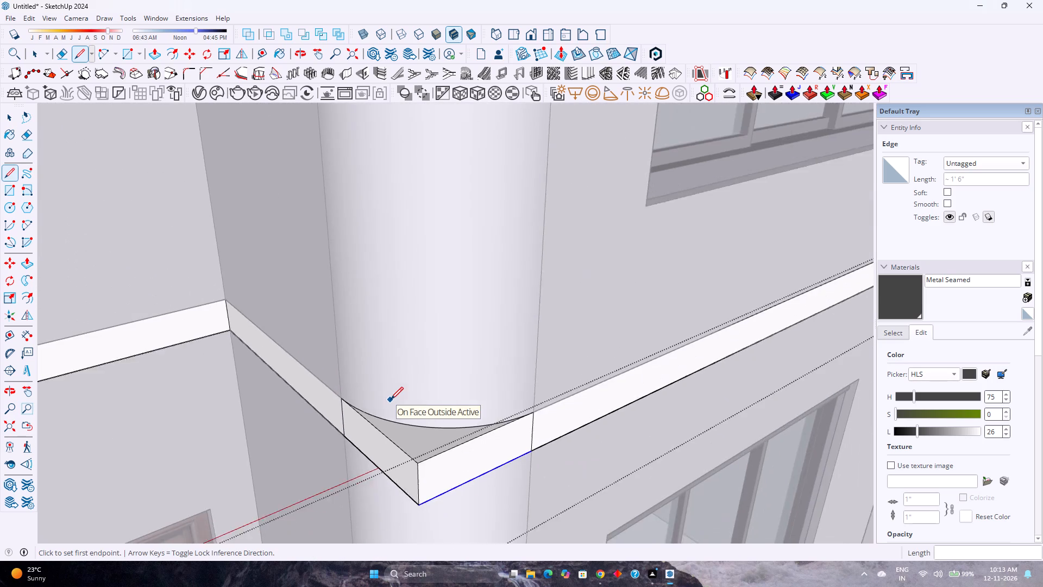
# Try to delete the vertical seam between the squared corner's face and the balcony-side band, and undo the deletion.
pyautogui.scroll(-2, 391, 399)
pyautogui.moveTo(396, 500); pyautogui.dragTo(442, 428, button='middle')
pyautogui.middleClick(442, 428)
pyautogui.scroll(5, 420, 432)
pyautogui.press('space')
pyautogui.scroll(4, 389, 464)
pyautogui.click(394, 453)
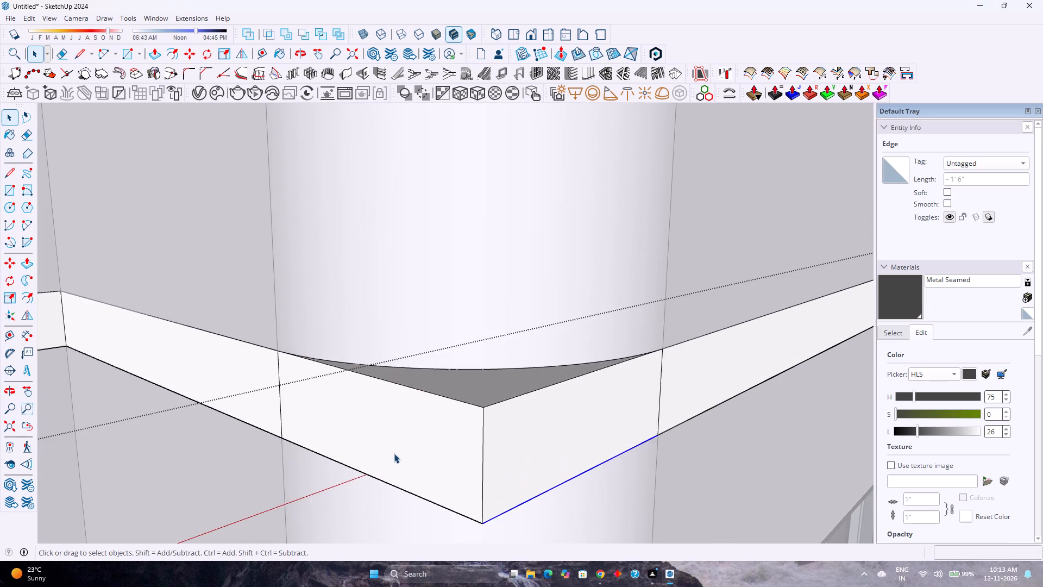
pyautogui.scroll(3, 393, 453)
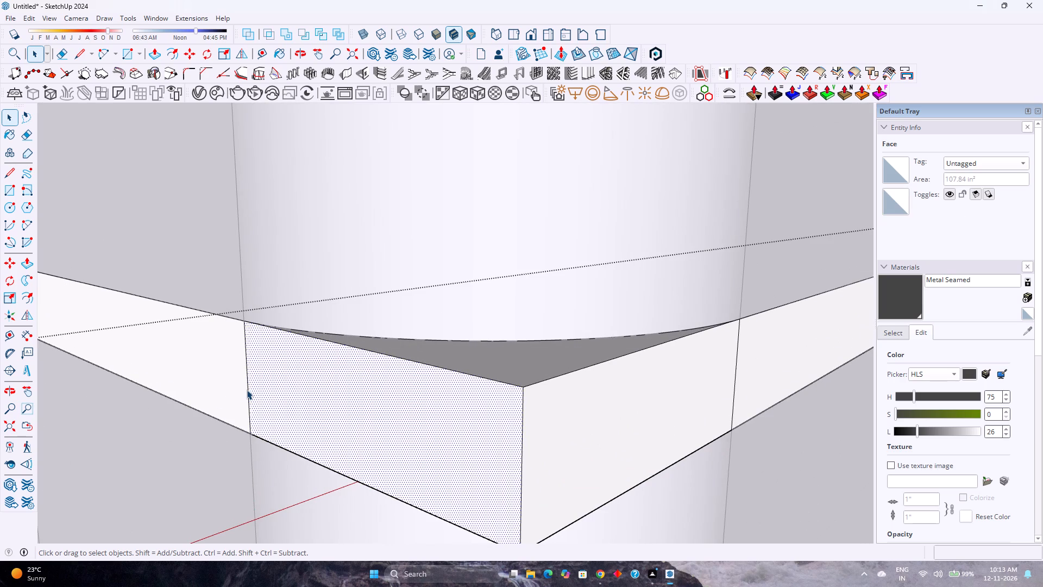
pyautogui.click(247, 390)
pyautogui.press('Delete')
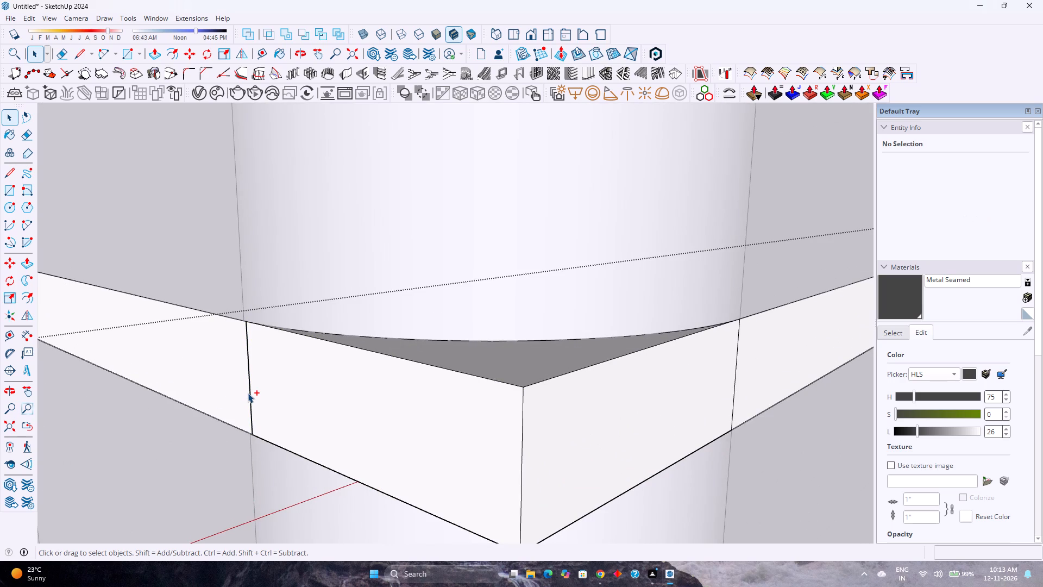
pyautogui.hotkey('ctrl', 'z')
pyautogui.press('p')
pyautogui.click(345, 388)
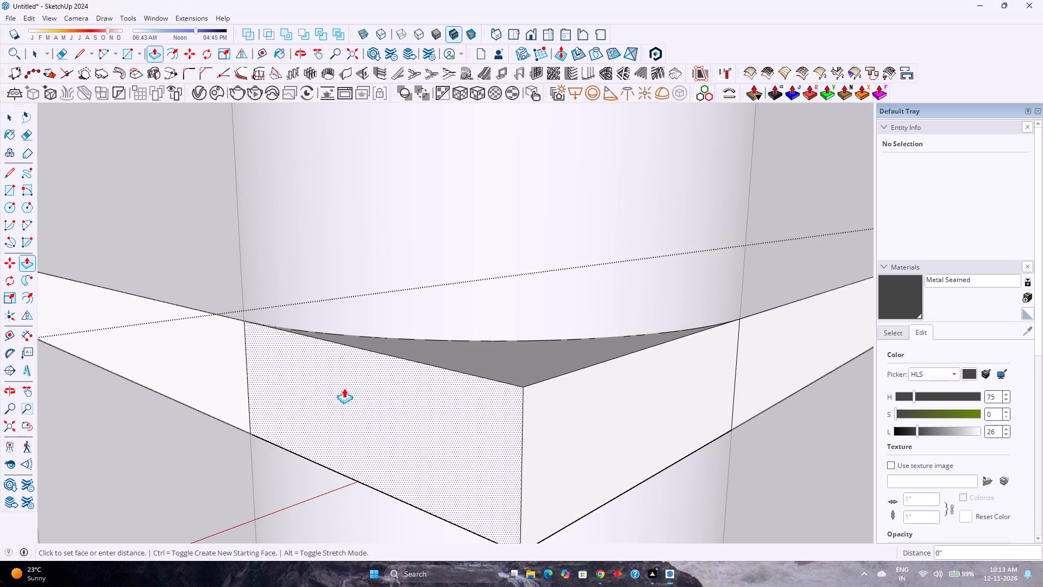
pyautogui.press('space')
# Extrude the recessed balcony band face 3' 6" to the curve's end and a further 1' 6" to the square corner.
pyautogui.scroll(-7, 345, 410)
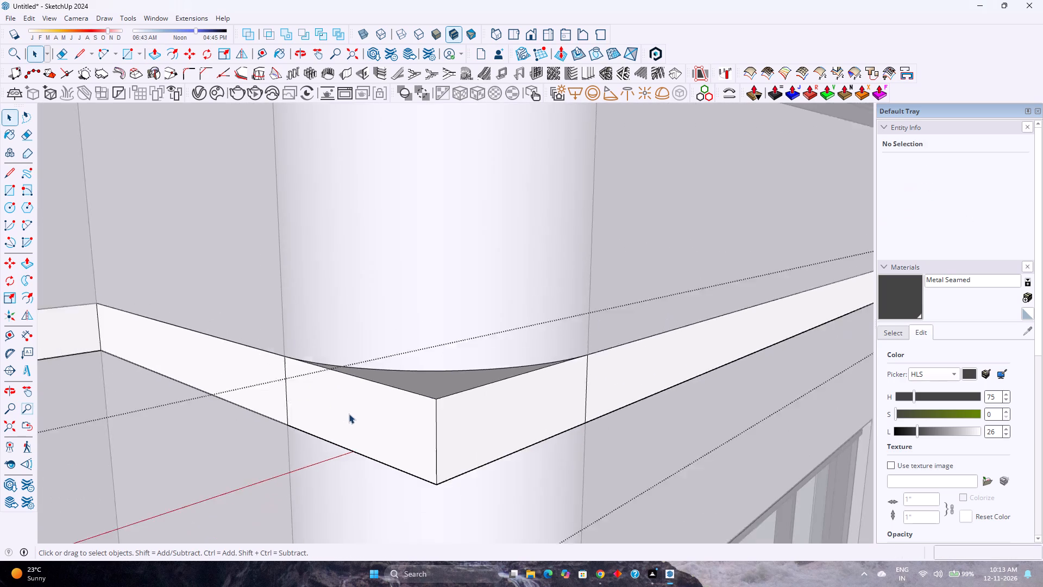
pyautogui.keyDown('shift'); pyautogui.moveTo(339, 422); pyautogui.dragTo(581, 360, button='middle'); pyautogui.keyUp('shift')
pyautogui.click(212, 309)
pyautogui.press('p')
pyautogui.click(212, 309)
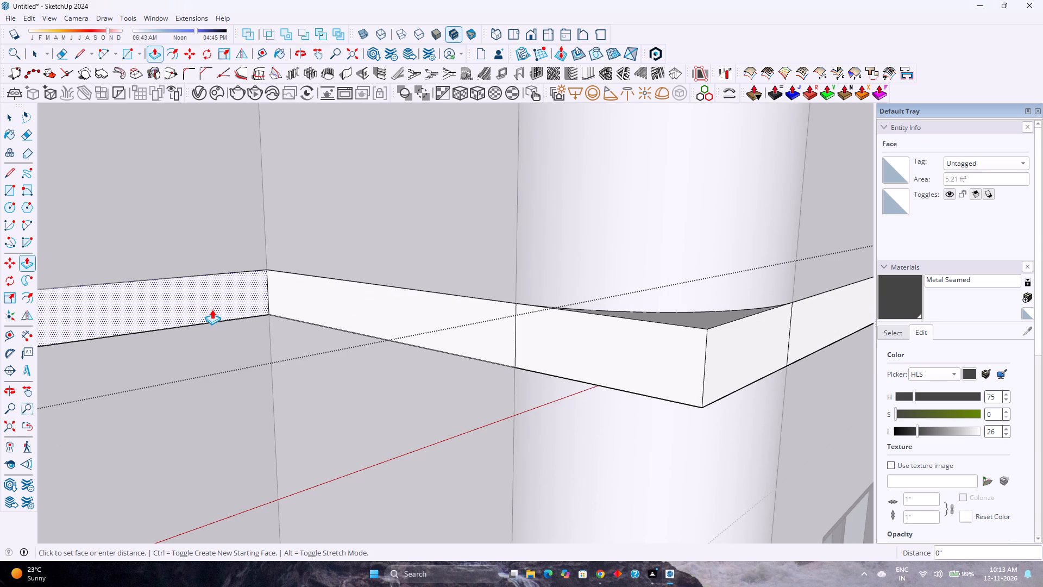
pyautogui.click(698, 342)
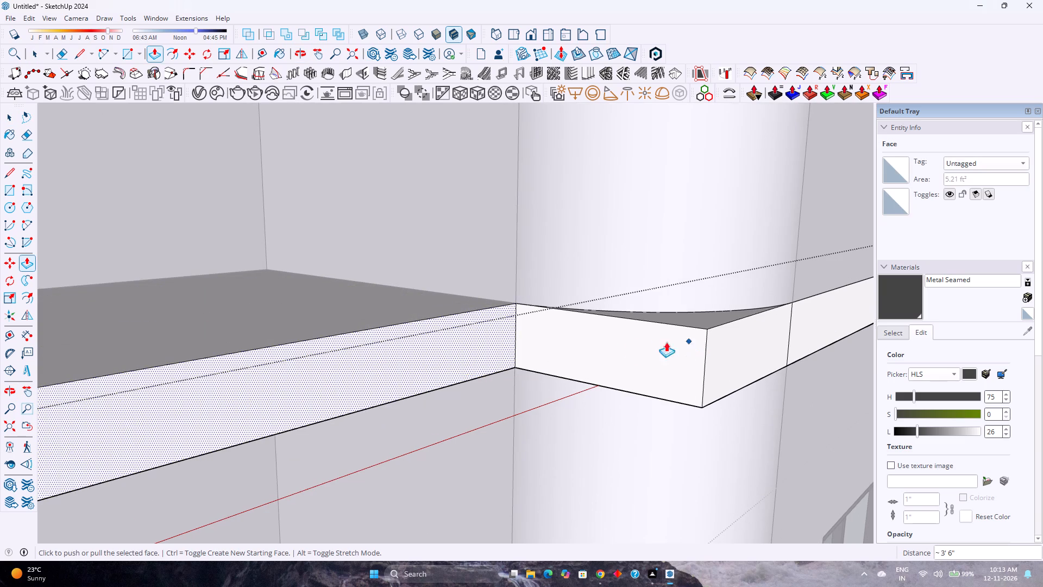
pyautogui.click(464, 352)
pyautogui.click(717, 327)
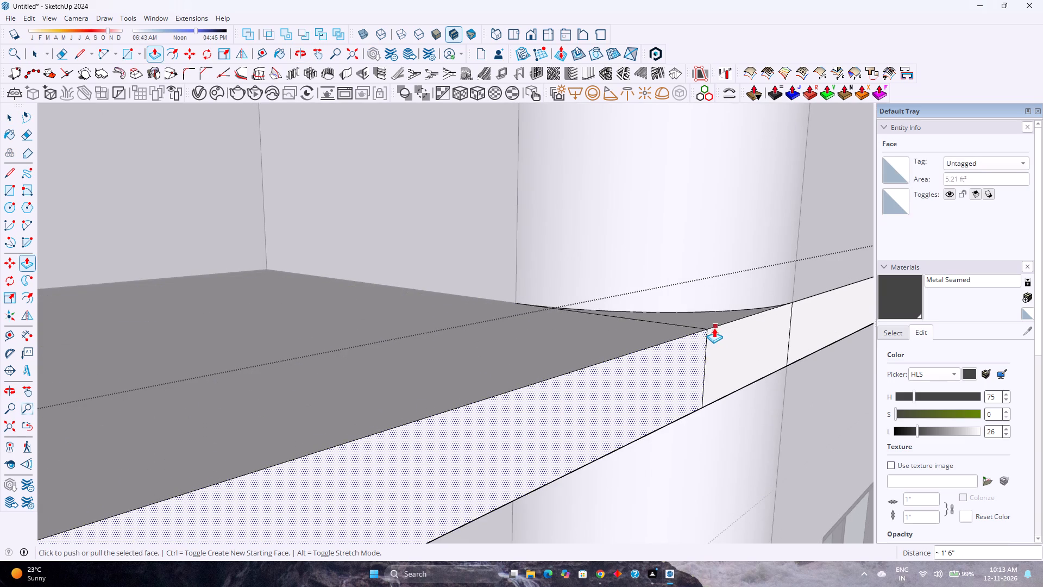
# Erase the top seam edge and the front vertical seam where the extended balcony slab meets the squared corner.
pyautogui.scroll(2, 709, 336)
pyautogui.moveTo(709, 337); pyautogui.dragTo(373, 417, button='middle')
pyautogui.scroll(-5, 373, 416)
pyautogui.scroll(2, 544, 416)
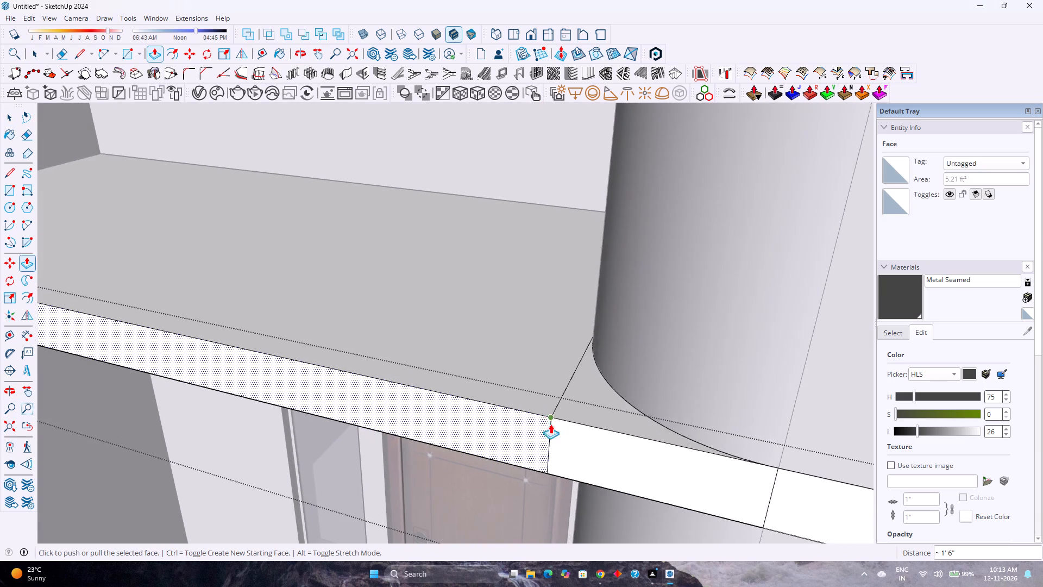
pyautogui.moveTo(550, 424); pyautogui.dragTo(573, 446, button='middle')
pyautogui.press('e')
pyautogui.moveTo(575, 398); pyautogui.dragTo(551, 377)
pyautogui.moveTo(557, 440); pyautogui.dragTo(545, 433)
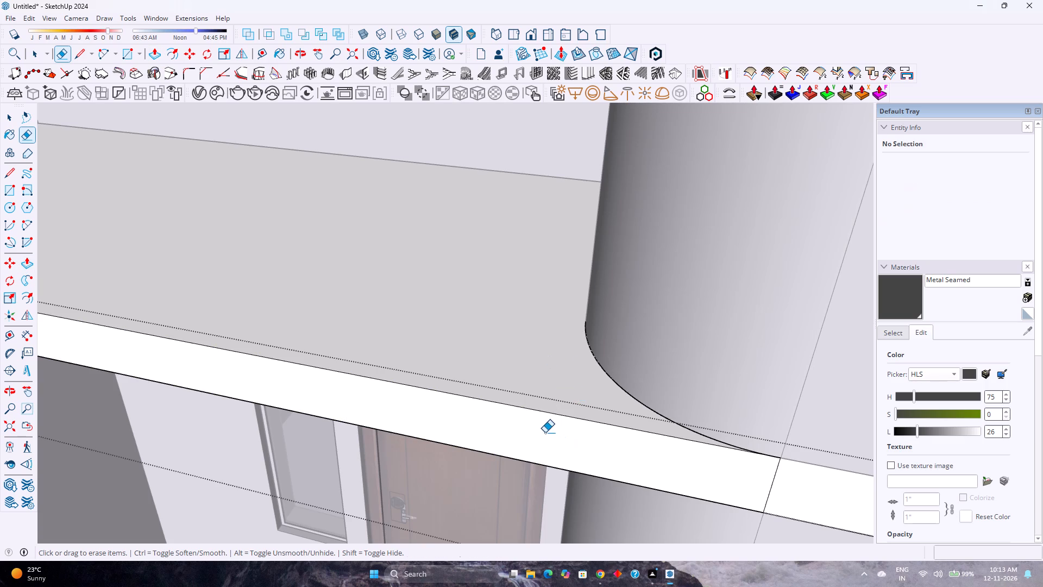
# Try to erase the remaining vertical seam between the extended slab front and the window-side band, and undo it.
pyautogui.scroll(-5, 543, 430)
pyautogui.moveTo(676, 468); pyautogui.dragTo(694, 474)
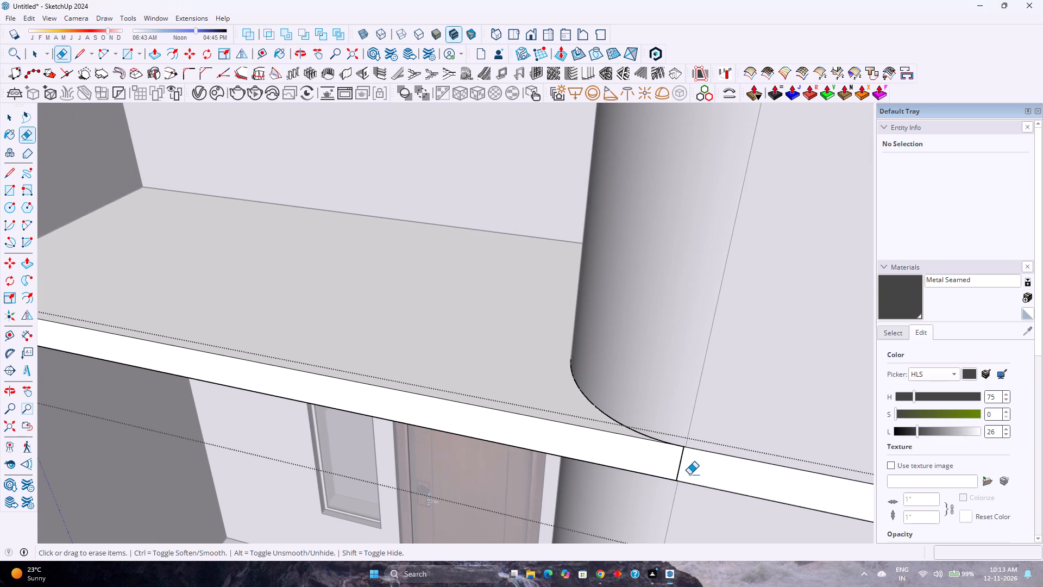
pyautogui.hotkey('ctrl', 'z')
# Extrude the balcony slab's front face 1' outward and bring the adjoining window-side band face flush with it.
pyautogui.scroll(-5, 597, 452)
pyautogui.moveTo(573, 465); pyautogui.dragTo(694, 459, button='middle')
pyautogui.scroll(1, 530, 428)
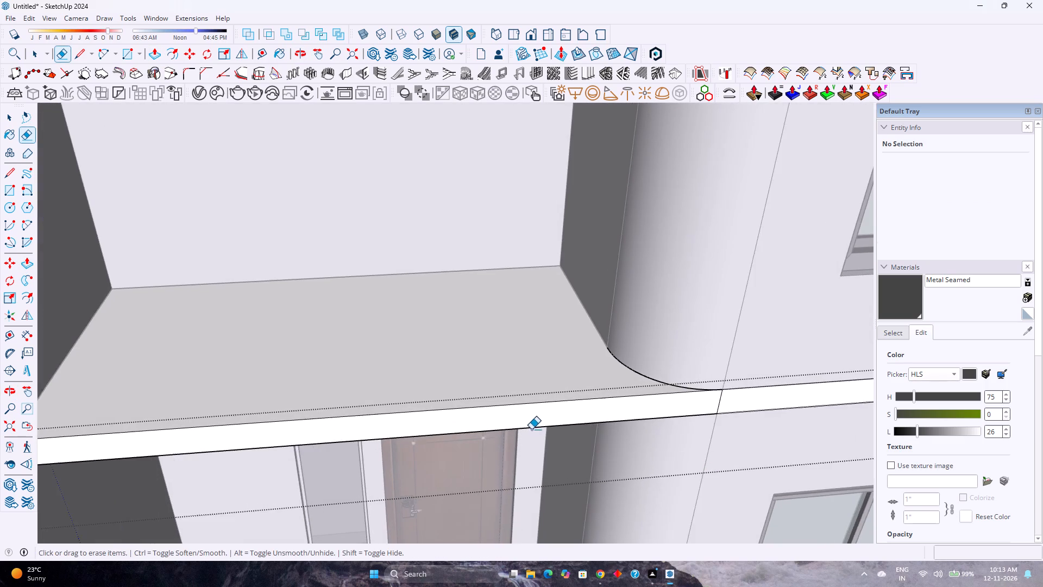
pyautogui.moveTo(532, 430); pyautogui.dragTo(510, 329, button='middle')
pyautogui.moveTo(509, 319); pyautogui.dragTo(386, 411, button='middle')
pyautogui.press('p')
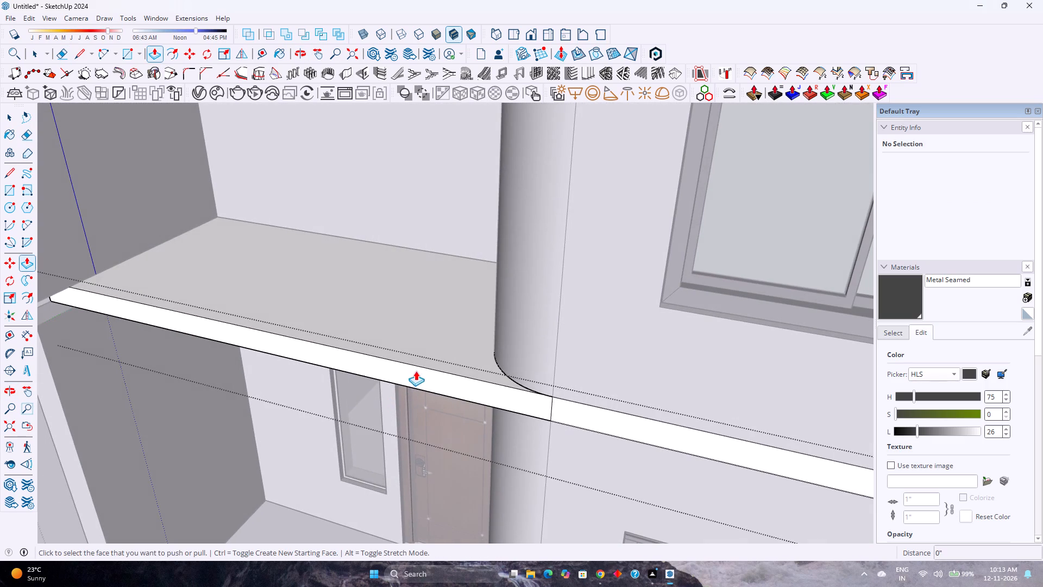
pyautogui.click(414, 373)
pyautogui.scroll(-4, 369, 402)
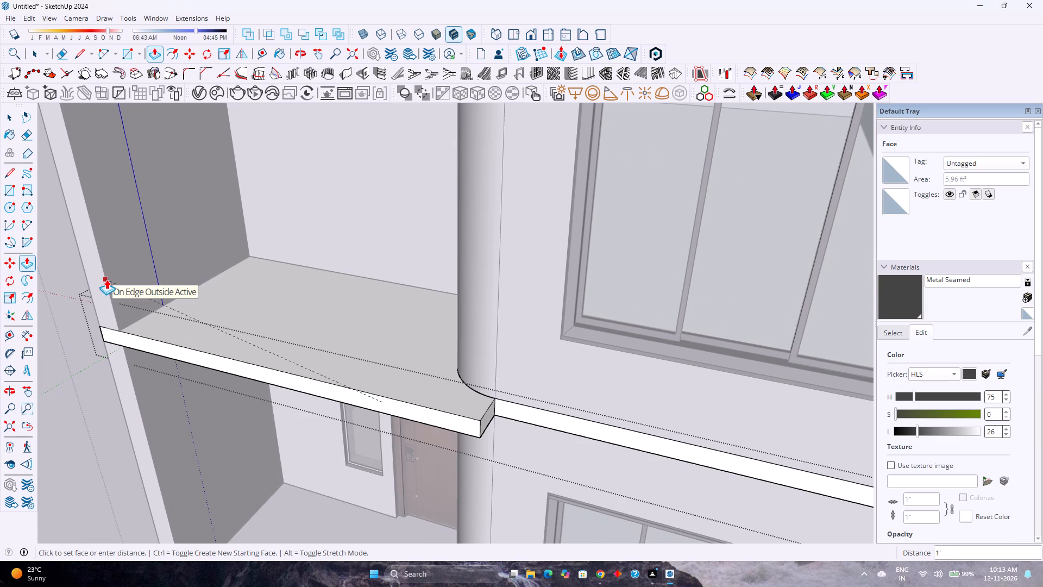
pyautogui.click(106, 279)
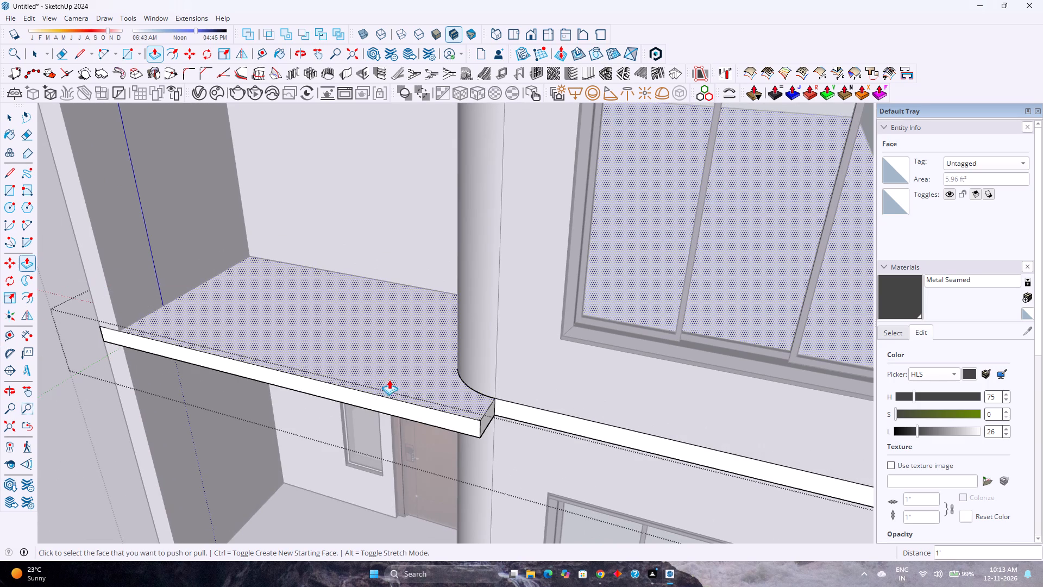
pyautogui.click(534, 420)
pyautogui.click(475, 421)
# Erase the seam across the slab's top and the vertical seam on its front face beside the rounded wall.
pyautogui.scroll(-2, 471, 409)
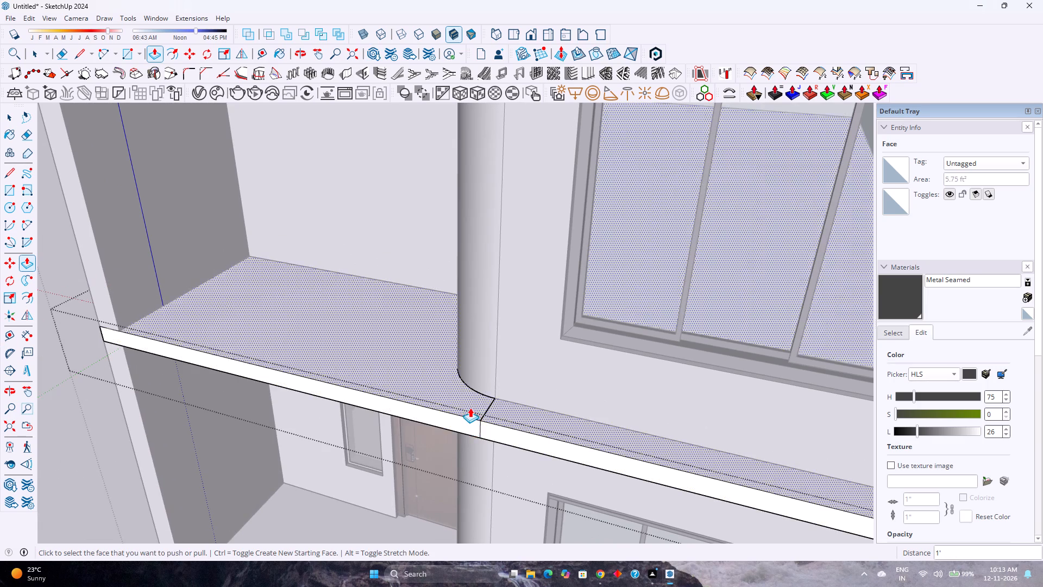
pyautogui.scroll(-4, 470, 408)
pyautogui.scroll(10, 510, 418)
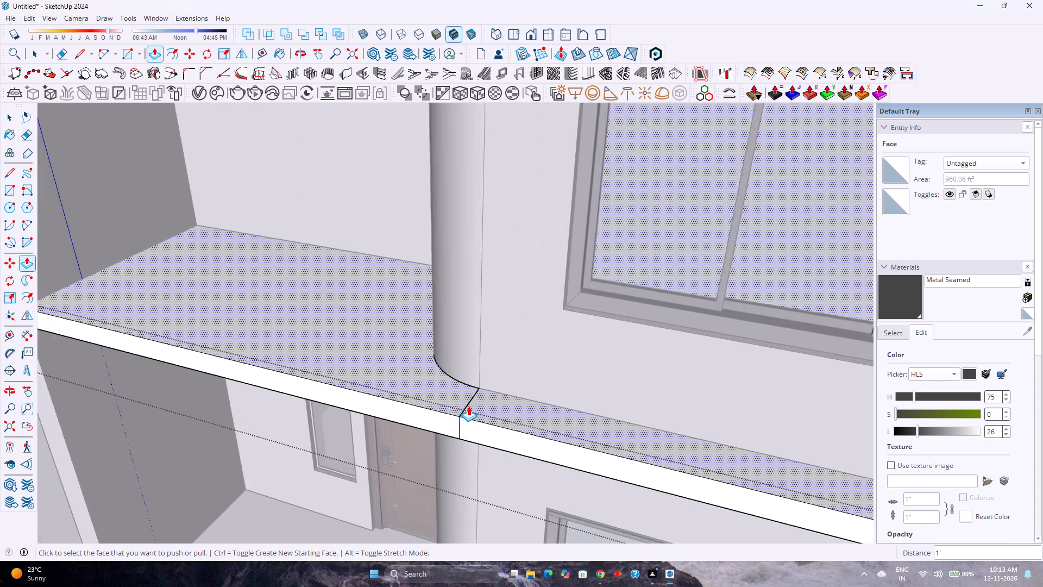
pyautogui.scroll(11, 468, 406)
pyautogui.press('e')
pyautogui.click(470, 404)
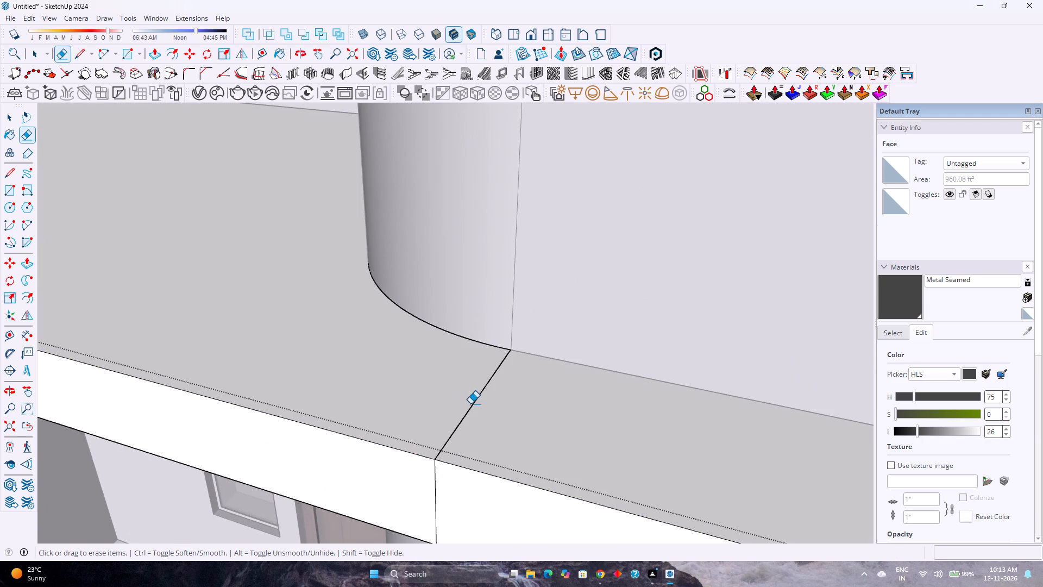
pyautogui.click(472, 404)
pyautogui.click(435, 491)
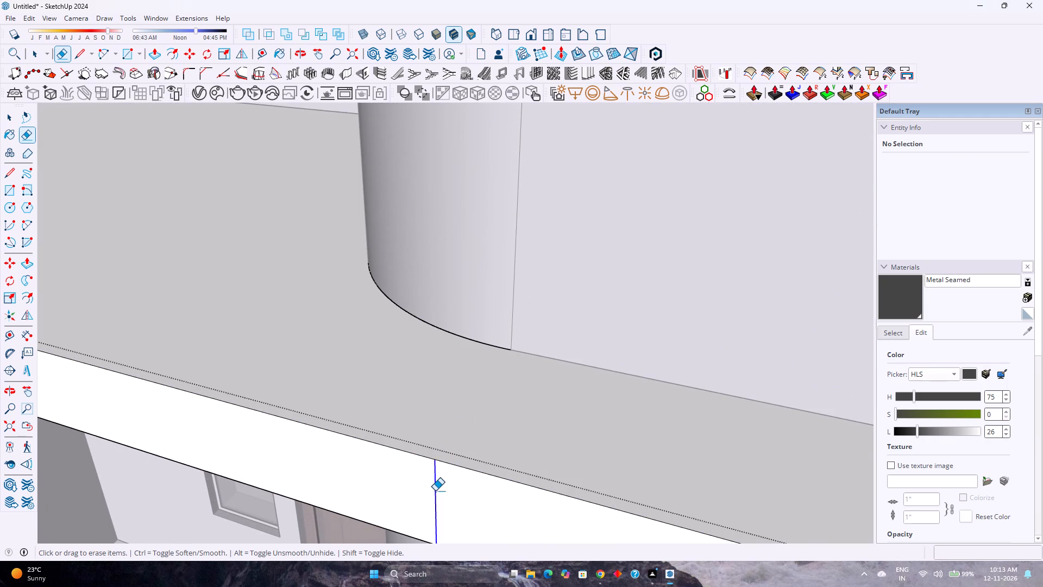
# Erase the two leftover seam edges on the slab's underside around the rounded wall.
pyautogui.scroll(-4, 437, 433)
pyautogui.moveTo(407, 466); pyautogui.dragTo(544, 304, button='middle')
pyautogui.moveTo(452, 448); pyautogui.dragTo(525, 324, button='middle')
pyautogui.scroll(-5, 478, 372)
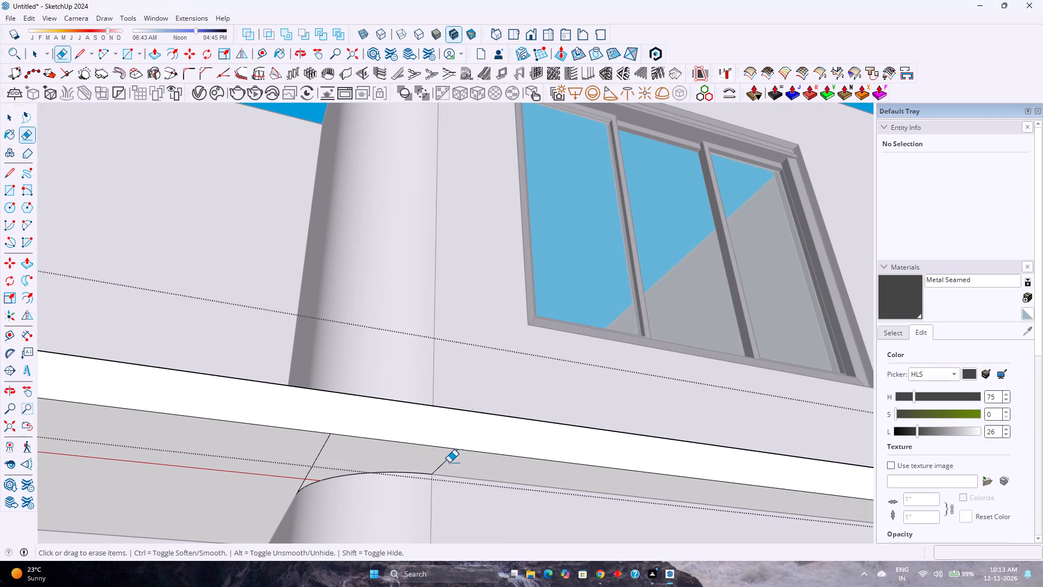
pyautogui.click(443, 465)
pyautogui.click(317, 457)
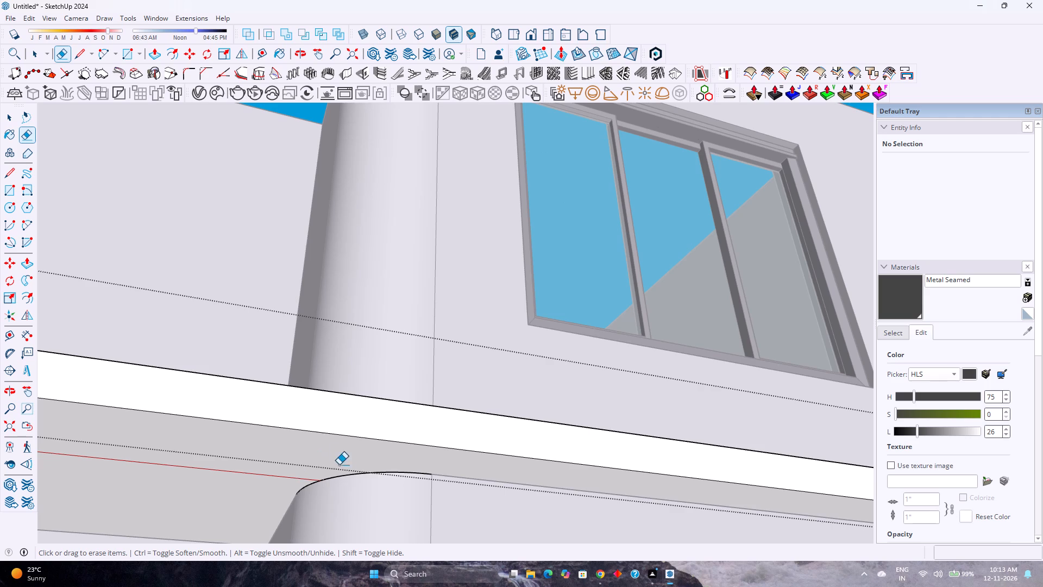
# Delete the curved edge on the slab's top surface at the foot of the upper rounded wall.
pyautogui.moveTo(446, 408); pyautogui.dragTo(333, 549, button='middle')
pyautogui.scroll(-5, 333, 549)
pyautogui.moveTo(387, 402); pyautogui.dragTo(380, 544, button='middle')
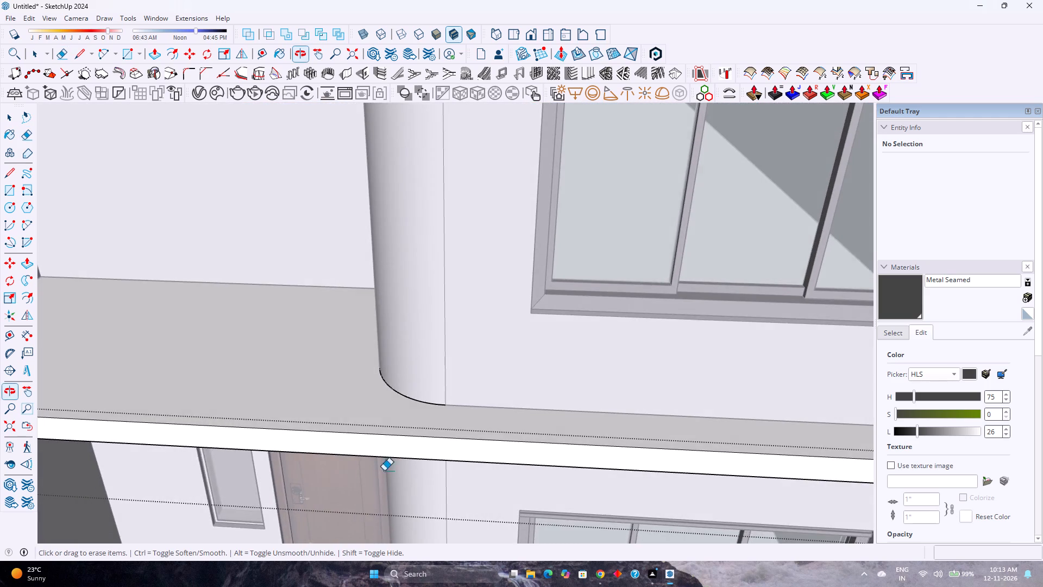
pyautogui.scroll(-4, 393, 447)
pyautogui.press('v')
pyautogui.press('v')
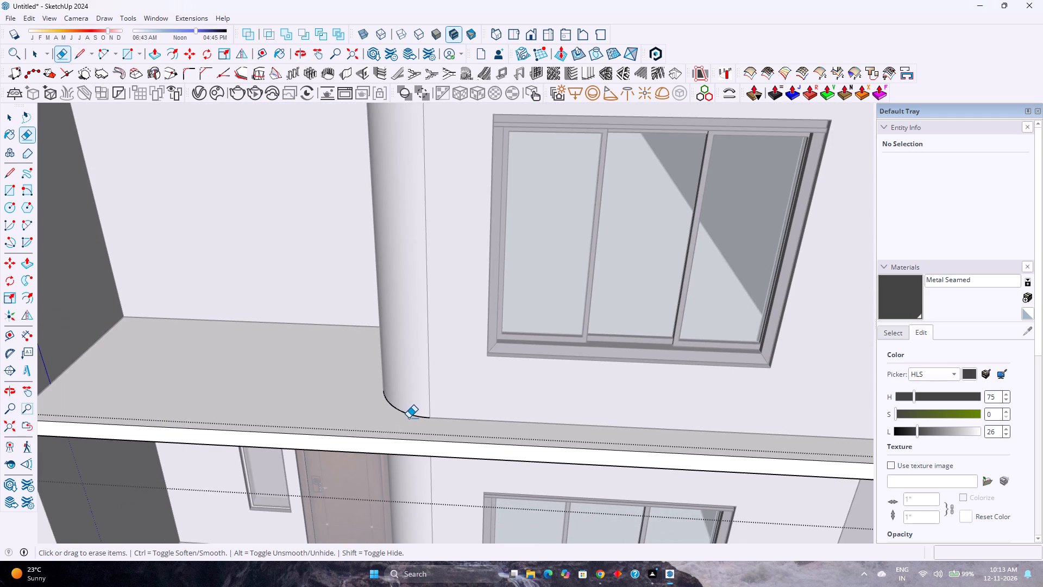
pyautogui.press('space')
pyautogui.click(411, 415)
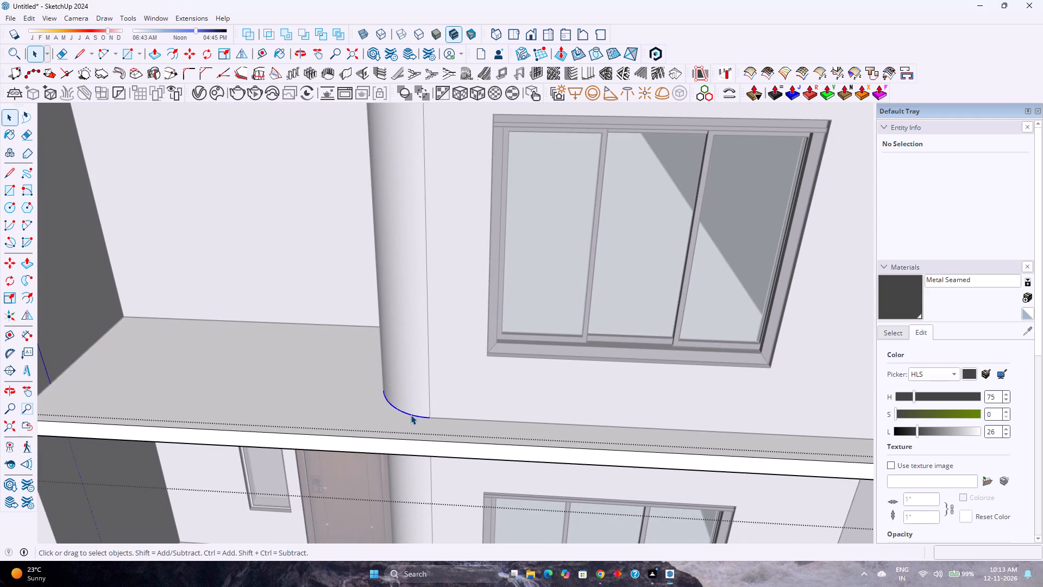
pyautogui.press('Delete')
# Delete the curved edge on the slab's underside above the lower rounded wall and finish editing the slab.
pyautogui.moveTo(386, 445); pyautogui.dragTo(467, 328, button='middle')
pyautogui.moveTo(395, 458); pyautogui.dragTo(462, 293, button='middle')
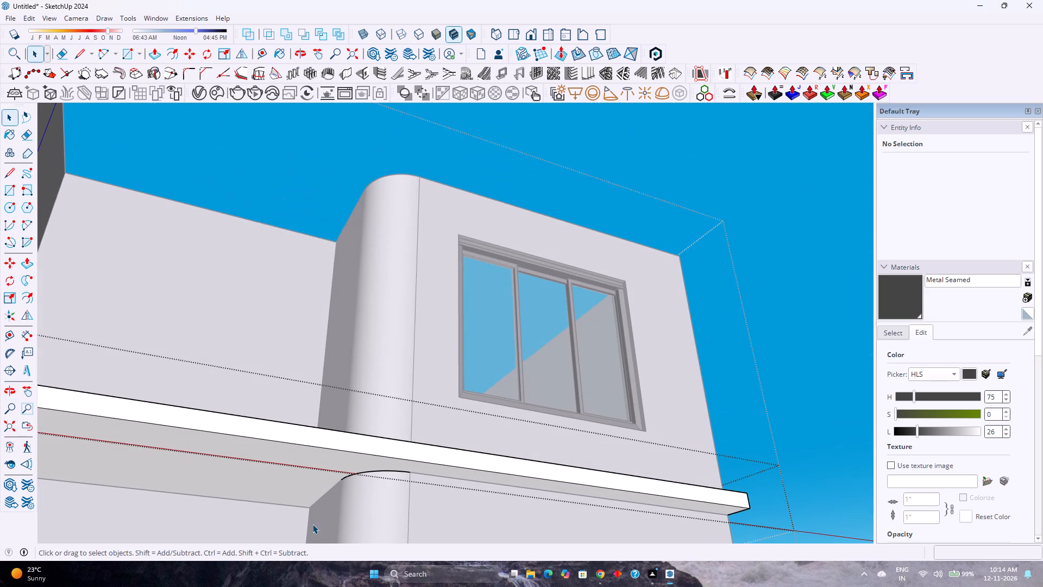
pyautogui.click(372, 473)
pyautogui.press('Delete')
pyautogui.scroll(-4, 409, 439)
pyautogui.moveTo(415, 430); pyautogui.dragTo(171, 586, button='middle')
pyautogui.scroll(4, 406, 445)
pyautogui.scroll(-6, 457, 431)
pyautogui.click(806, 444)
pyautogui.scroll(2, 589, 439)
pyautogui.moveTo(575, 440); pyautogui.dragTo(609, 583, button='middle')
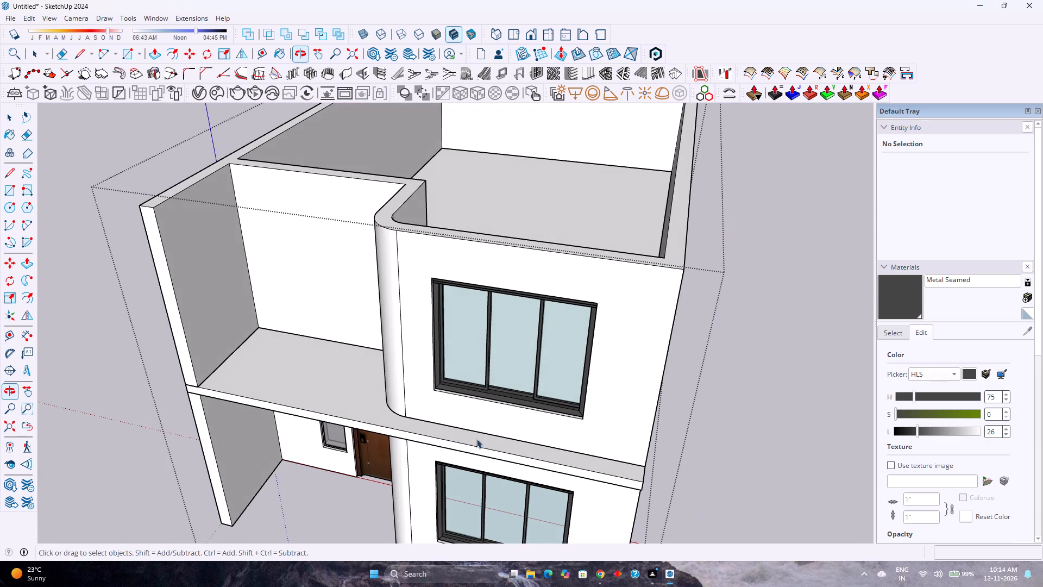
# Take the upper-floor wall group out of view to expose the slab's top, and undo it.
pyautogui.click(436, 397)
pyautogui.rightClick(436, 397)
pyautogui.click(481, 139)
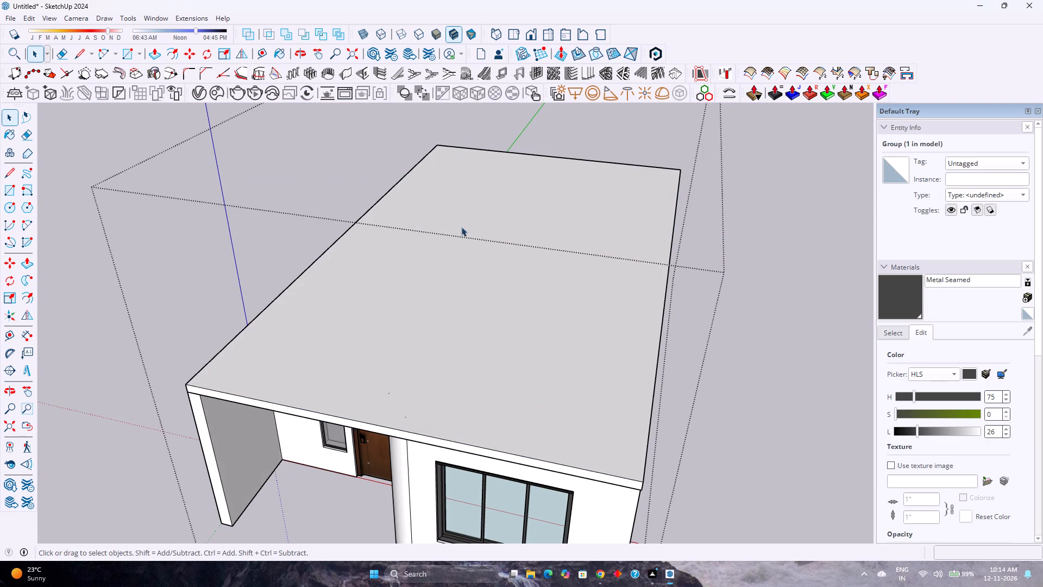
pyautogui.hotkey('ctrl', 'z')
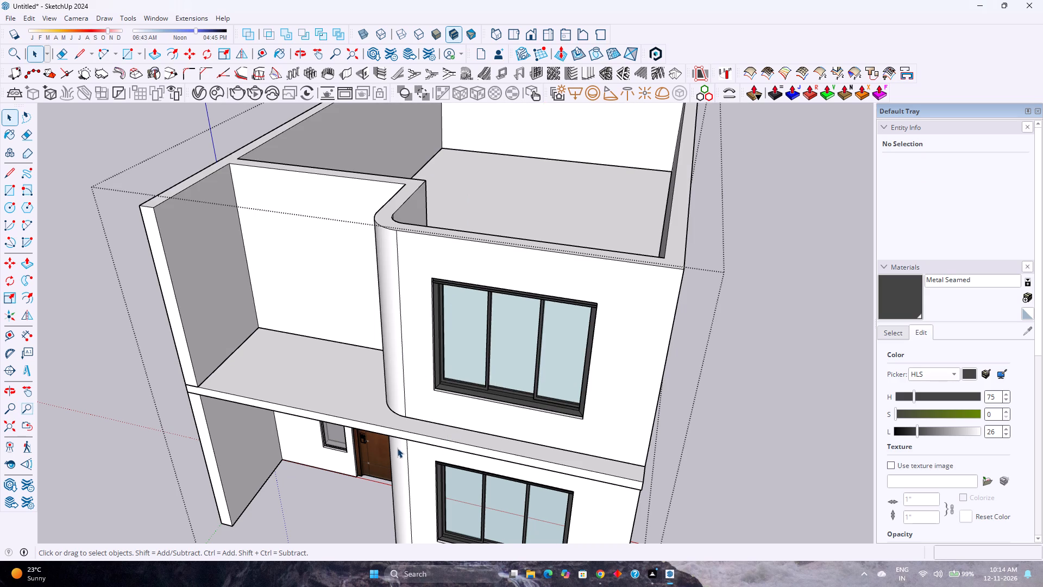
# Place a guide parallel to the slab's window-side end edge, 13' along the front, aligned with the rounded wall's inner corner.
pyautogui.scroll(1, 382, 447)
pyautogui.scroll(2, 412, 377)
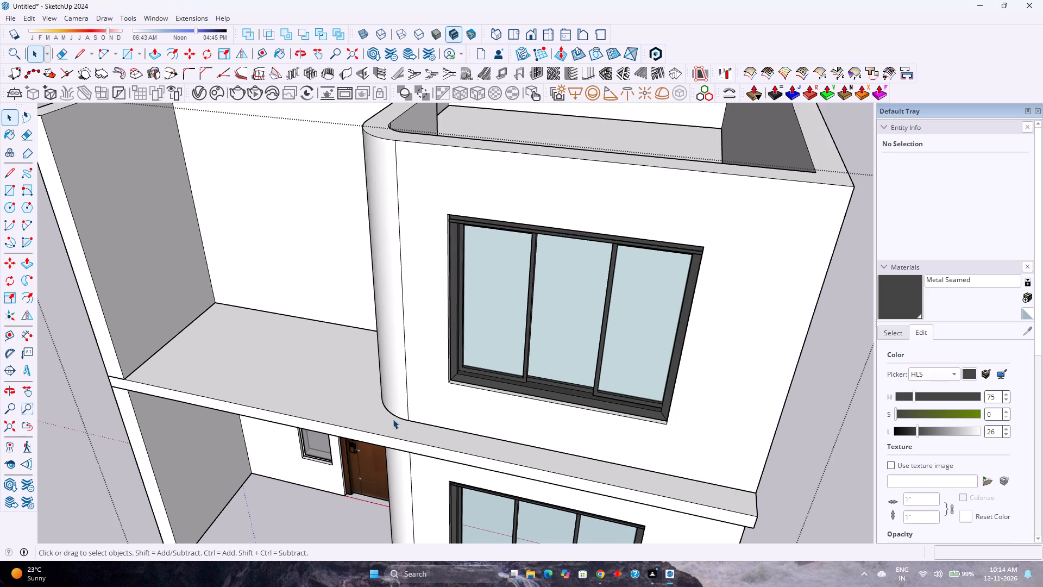
pyautogui.scroll(2, 376, 426)
pyautogui.scroll(-4, 370, 417)
pyautogui.moveTo(335, 443); pyautogui.dragTo(447, 371, button='middle')
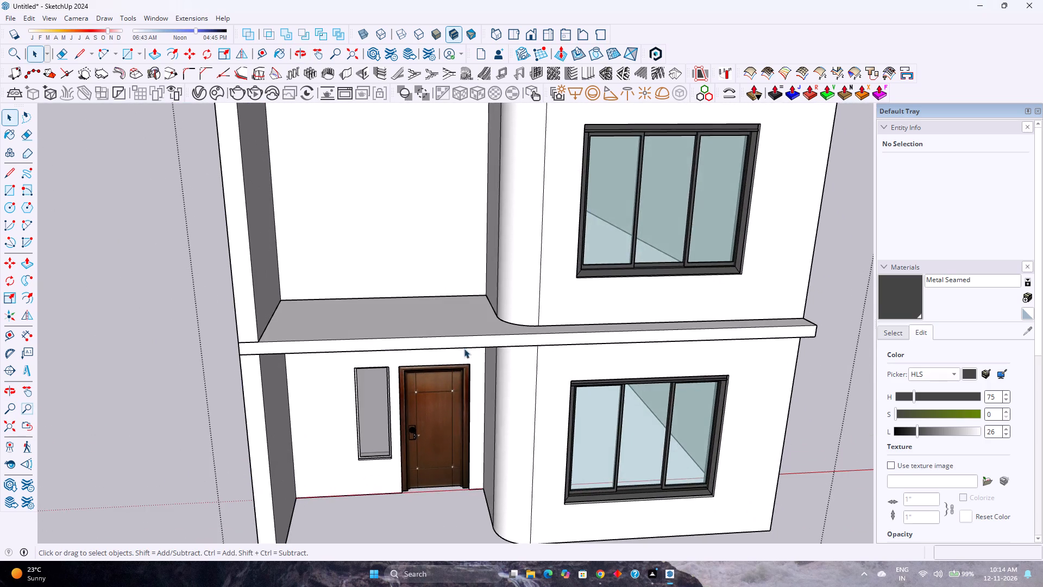
pyautogui.scroll(4, 492, 337)
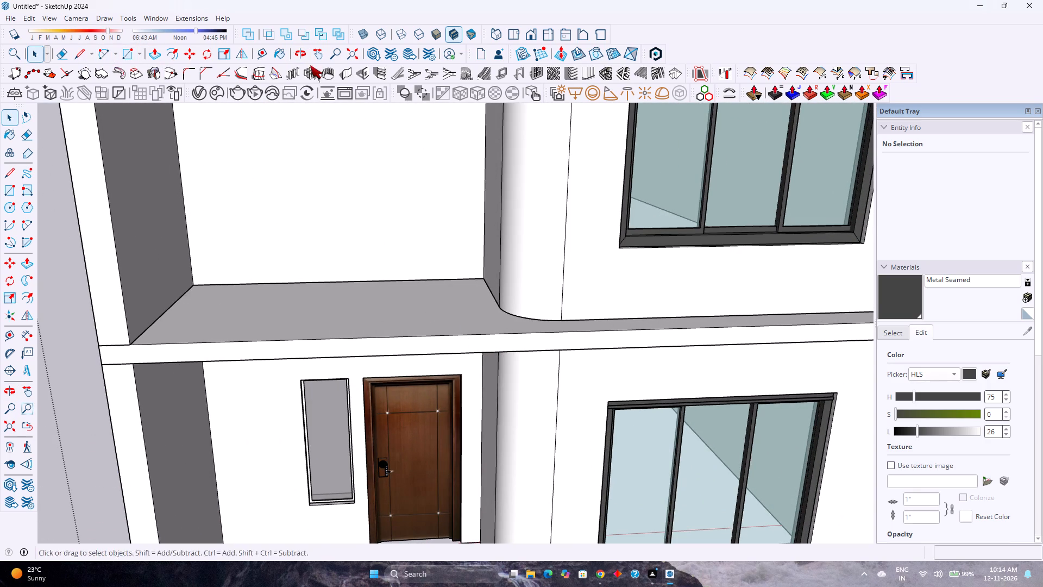
pyautogui.click(264, 60)
pyautogui.scroll(-2, 427, 307)
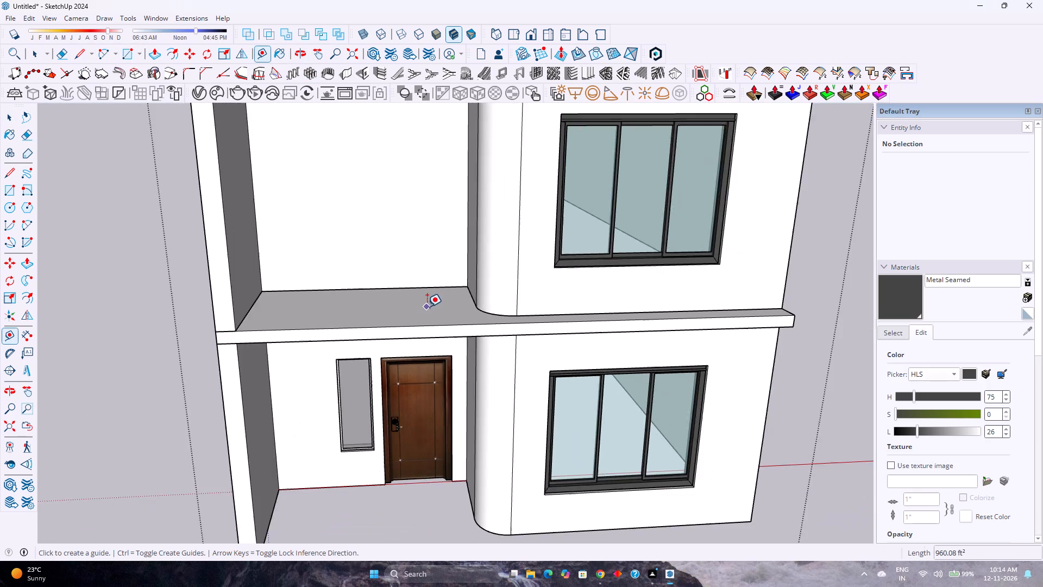
pyautogui.scroll(-4, 427, 307)
pyautogui.scroll(7, 712, 352)
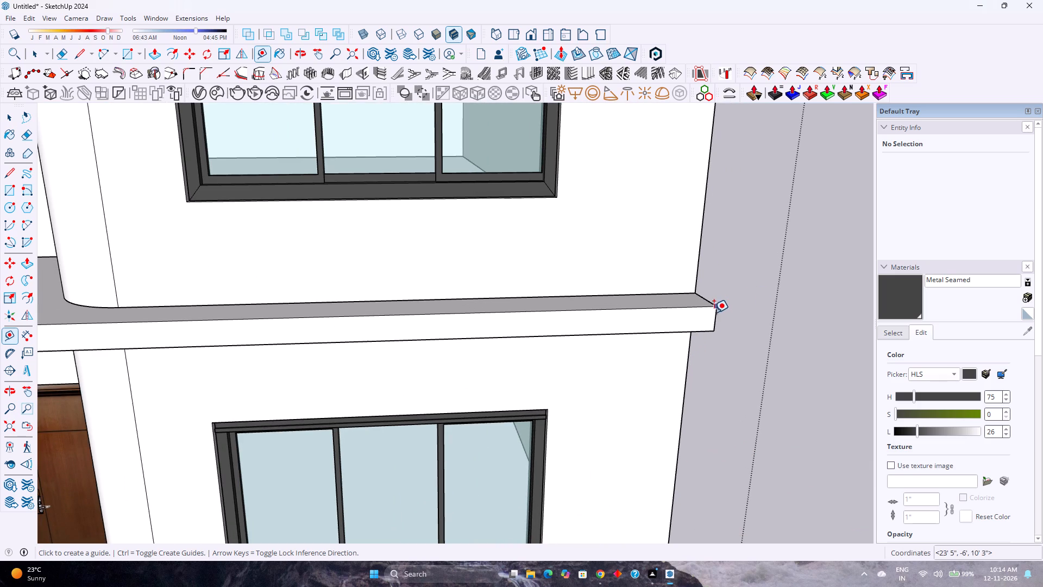
pyautogui.click(716, 317)
pyautogui.scroll(-5, 450, 316)
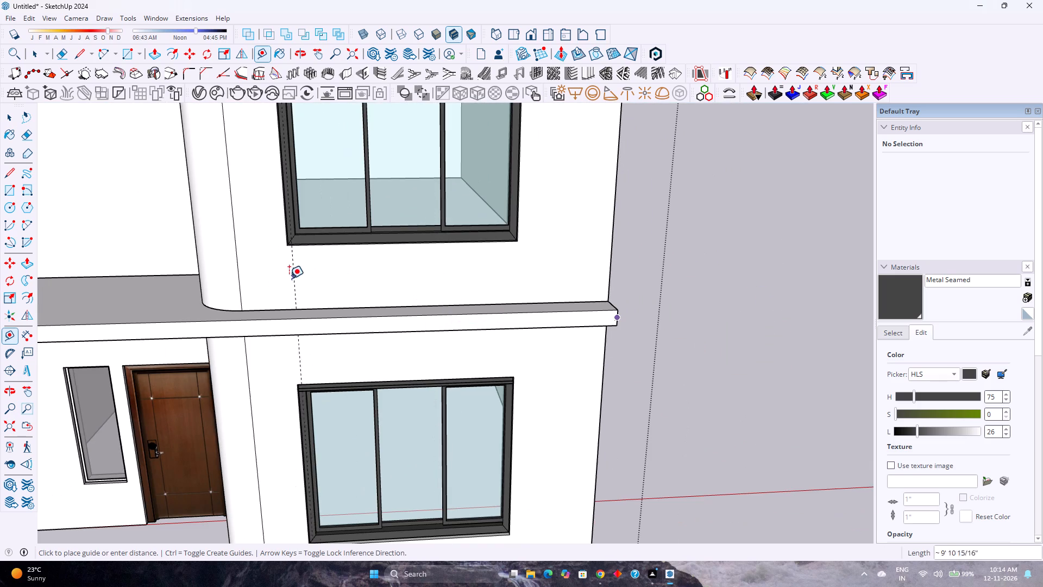
pyautogui.press('Right')
pyautogui.scroll(-3, 266, 296)
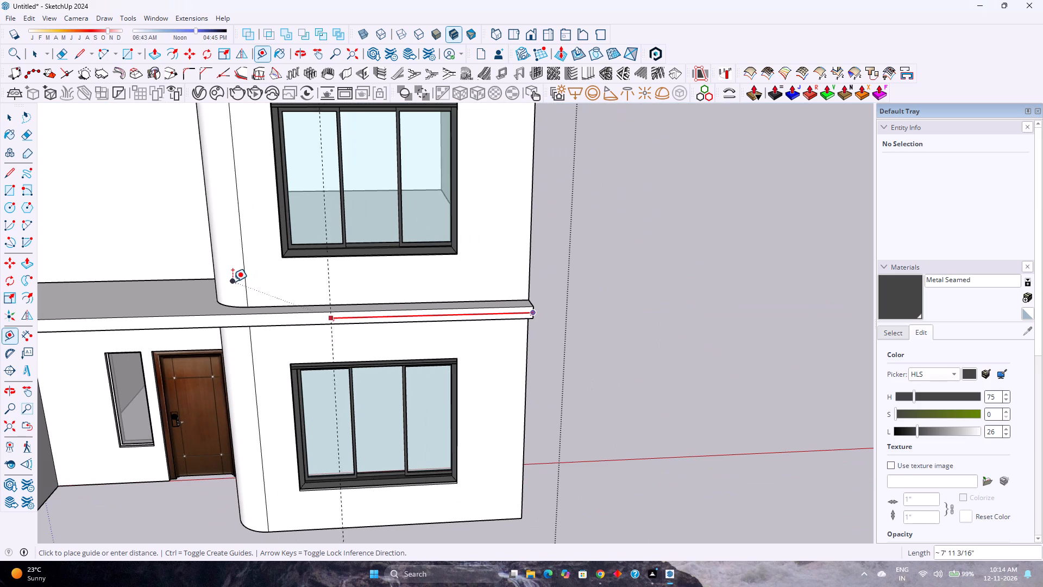
pyautogui.moveTo(252, 298); pyautogui.dragTo(340, 387, button='middle')
pyautogui.scroll(-3, 340, 387)
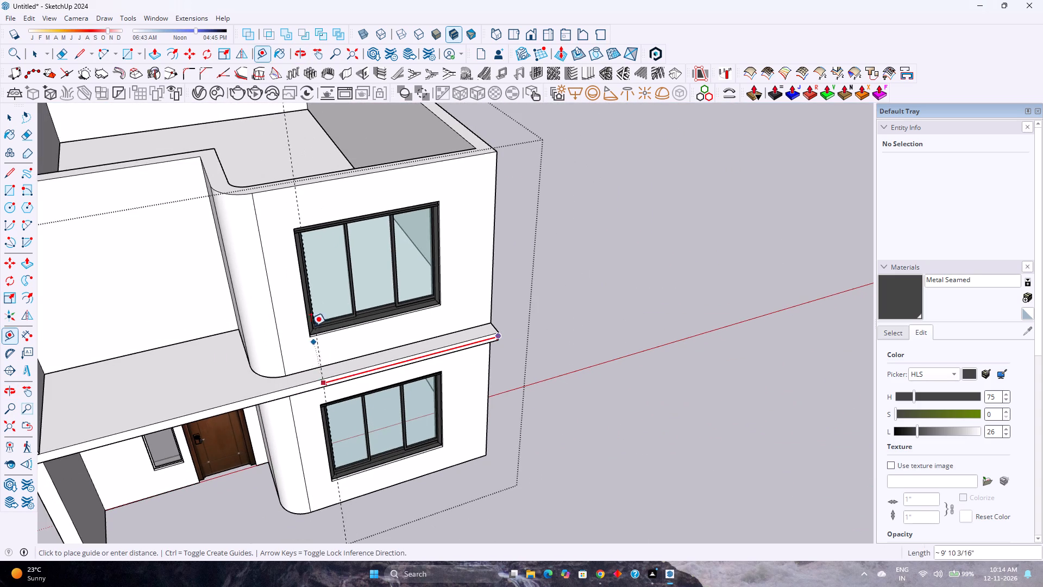
pyautogui.click(198, 160)
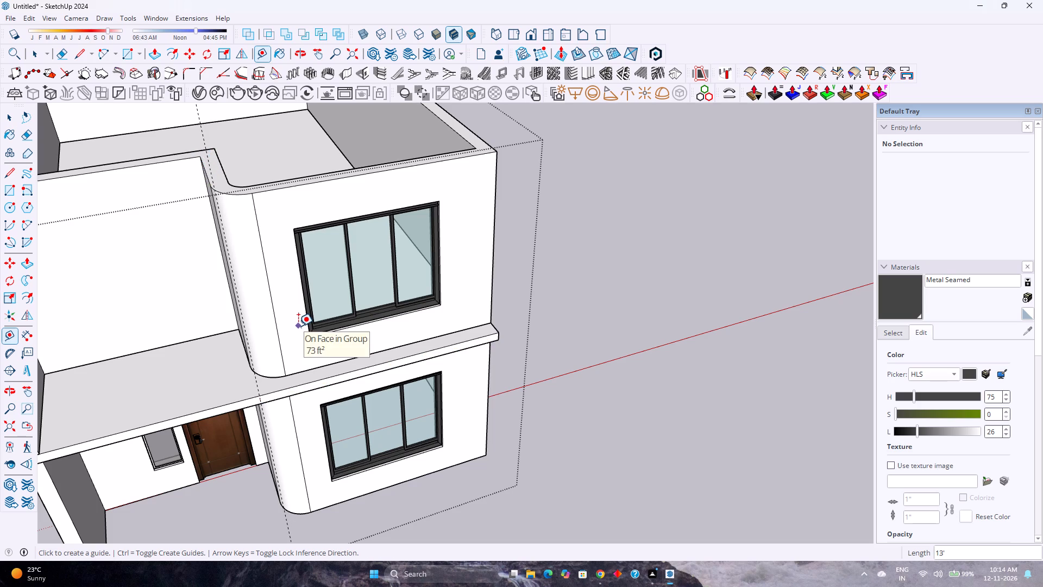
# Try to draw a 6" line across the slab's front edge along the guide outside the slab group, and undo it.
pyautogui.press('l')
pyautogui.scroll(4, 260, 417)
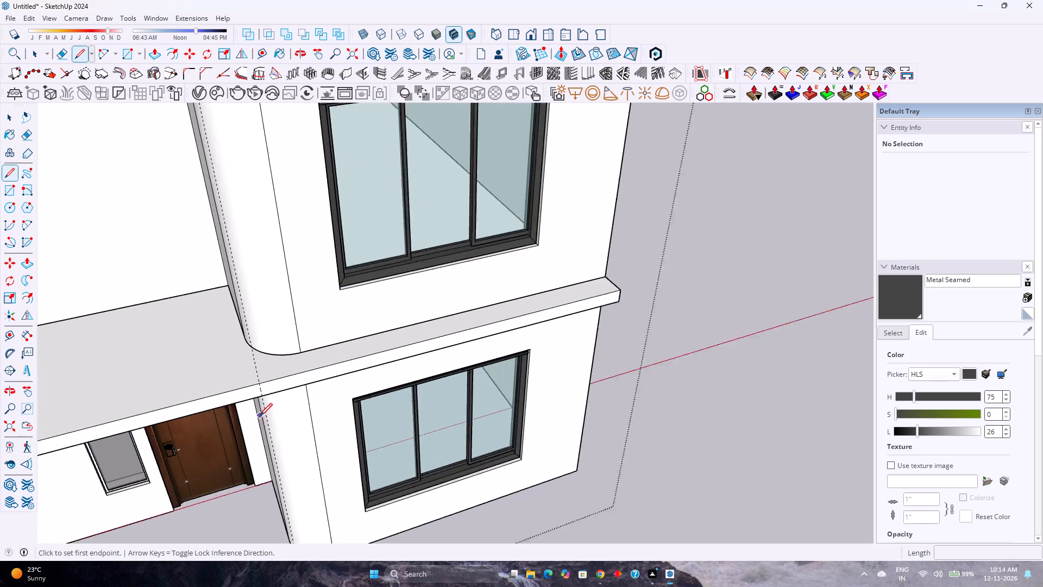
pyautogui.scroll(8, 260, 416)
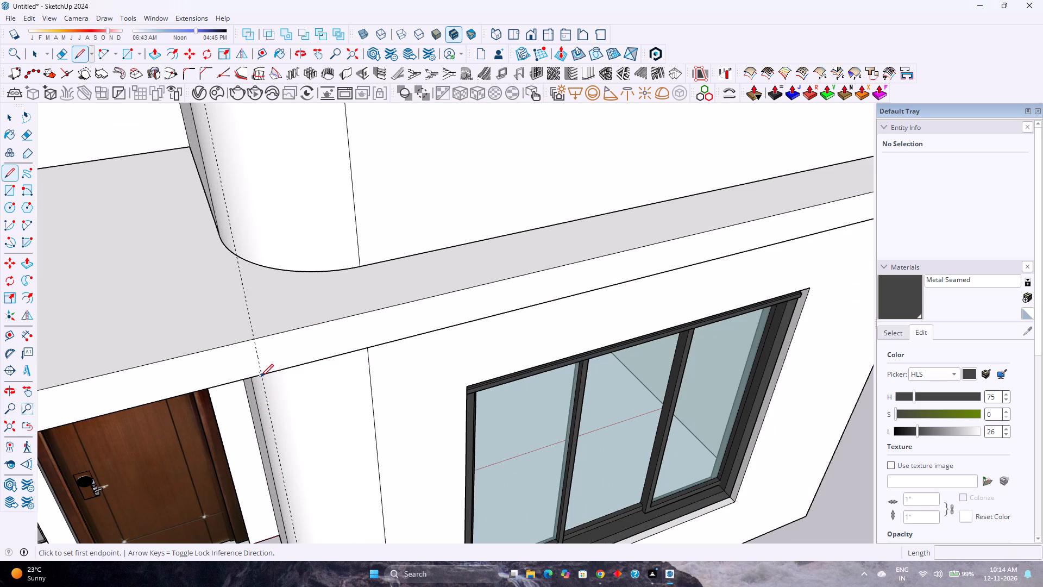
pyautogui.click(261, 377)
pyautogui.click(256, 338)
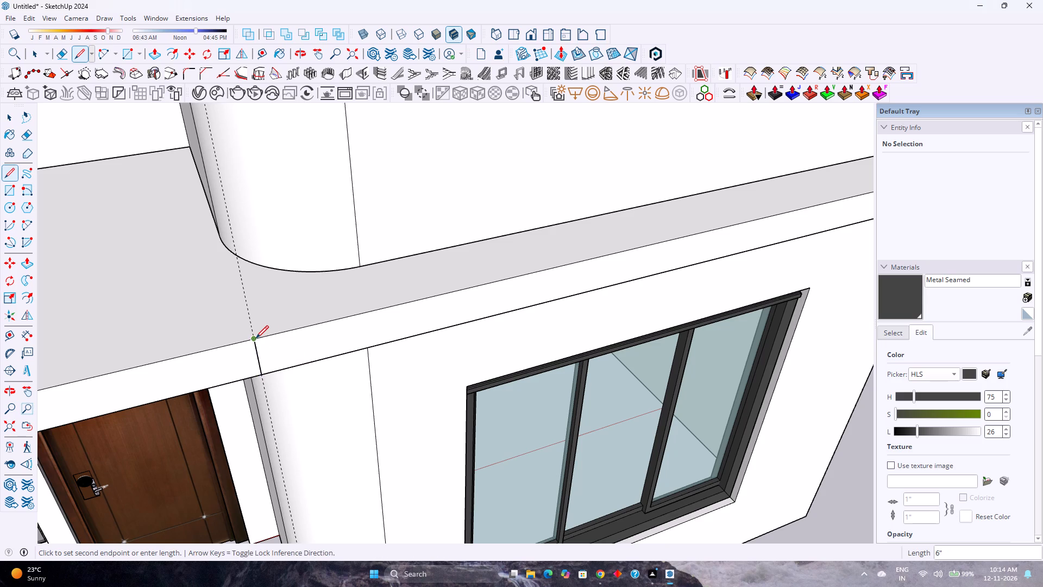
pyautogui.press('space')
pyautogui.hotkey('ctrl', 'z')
# Open the slab group for editing and split its front face with a 6" line along the guide at the rounded wall.
pyautogui.doubleClick(300, 357)
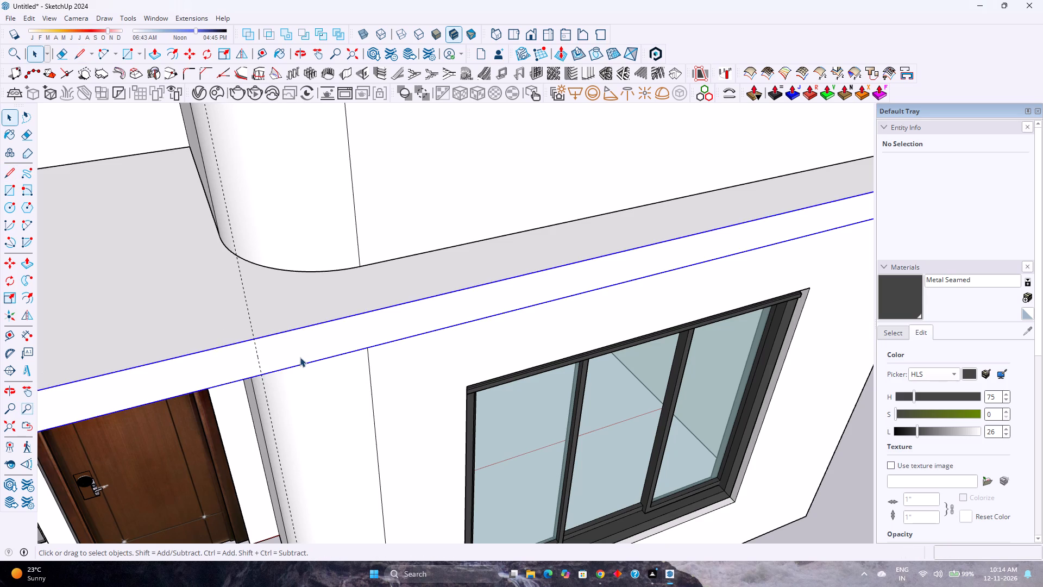
pyautogui.press('l')
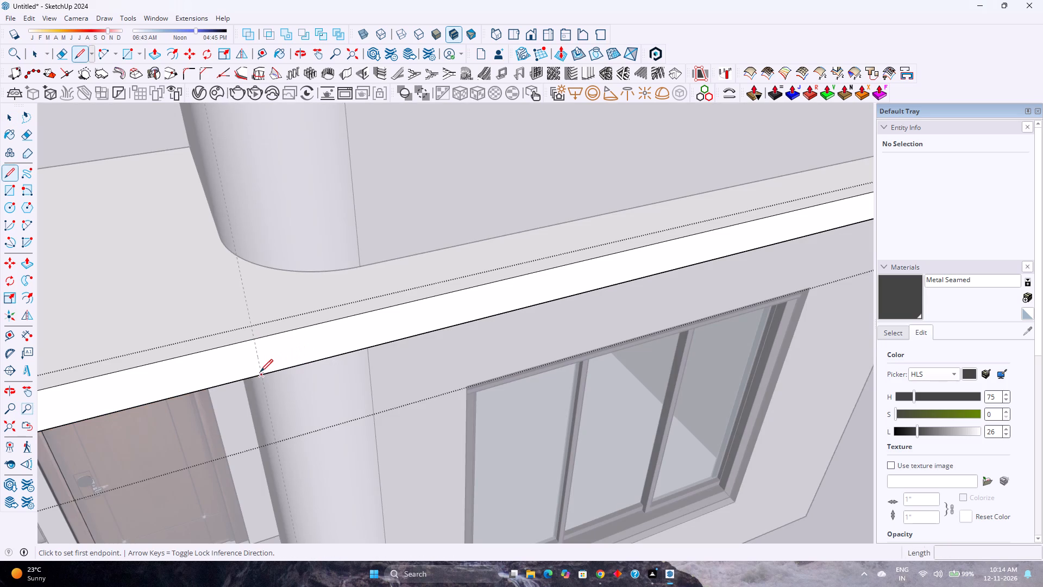
pyautogui.click(260, 372)
pyautogui.click(256, 338)
# Push/Pull the slab's front face on the window side of the split line outward by 5'.
pyautogui.press('p')
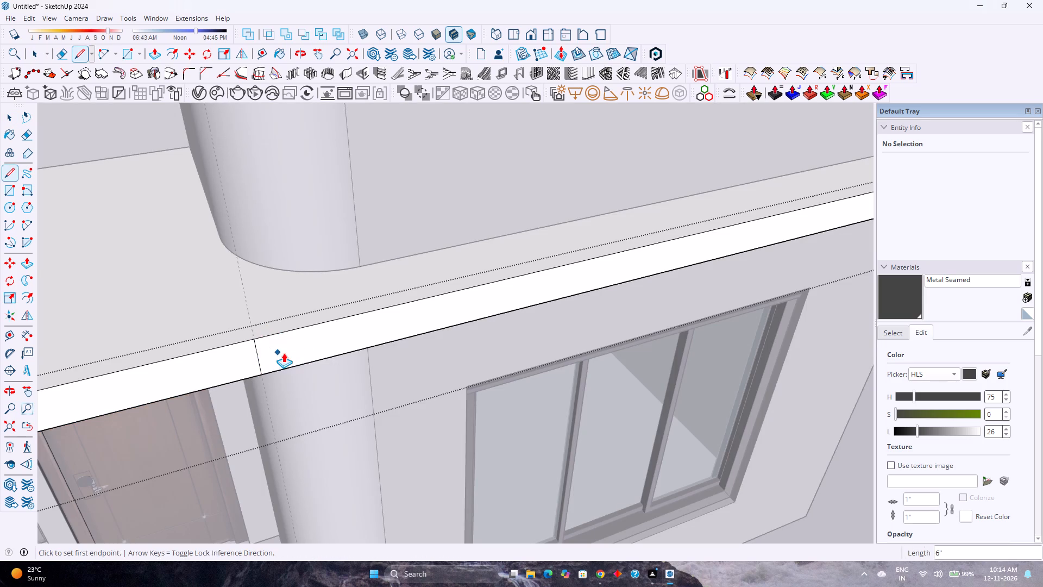
pyautogui.click(288, 347)
pyautogui.scroll(-16, 347, 399)
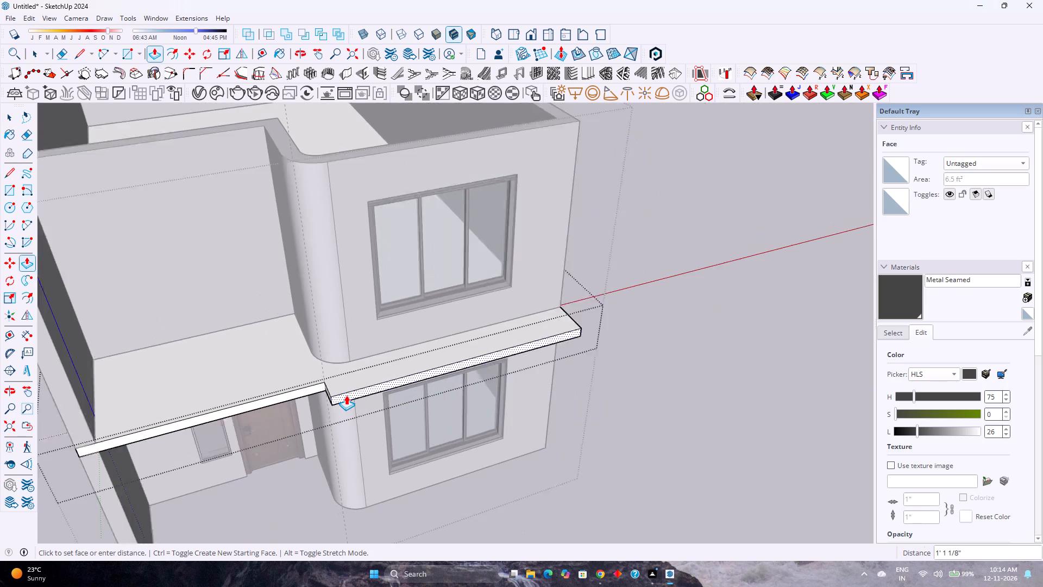
pyautogui.scroll(-1, 346, 395)
pyautogui.press('6')
pyautogui.press("'")
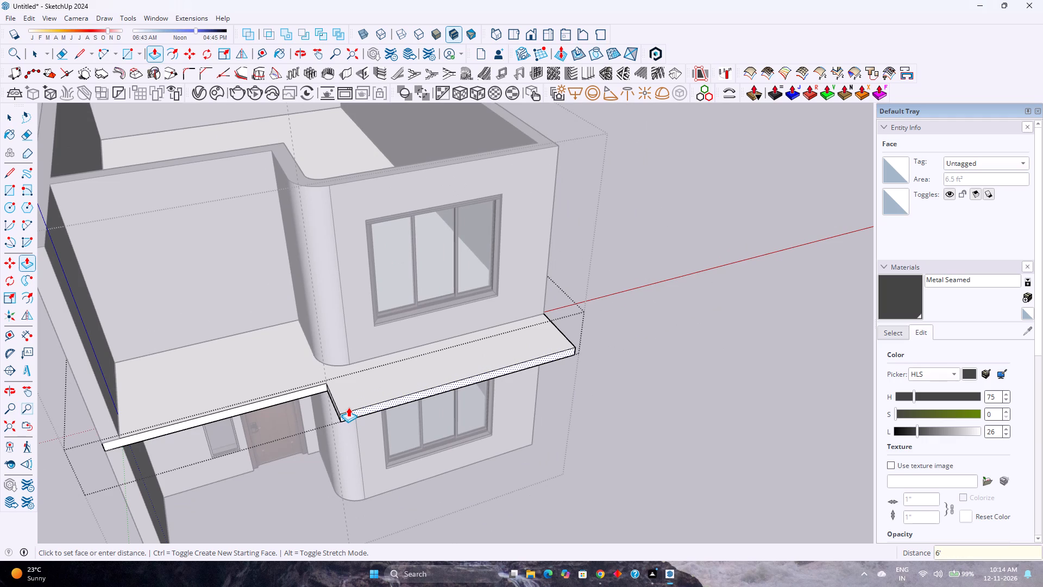
pyautogui.press('Return')
pyautogui.press('5')
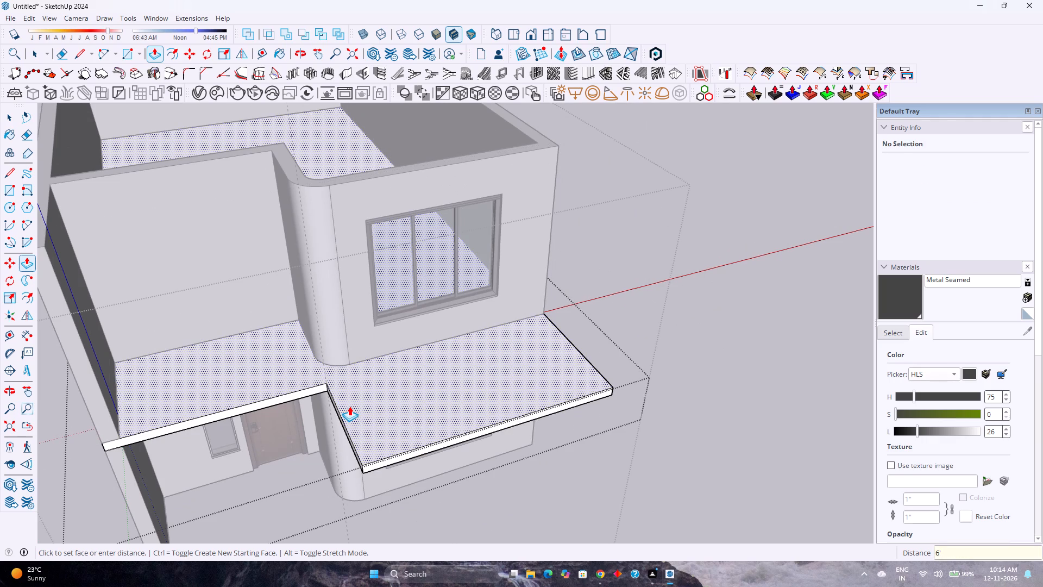
pyautogui.press("'")
pyautogui.press('Return')
# Examine the projecting slab section and its junction with the window wall from several angles.
pyautogui.scroll(-2, 353, 405)
pyautogui.scroll(-1, 400, 422)
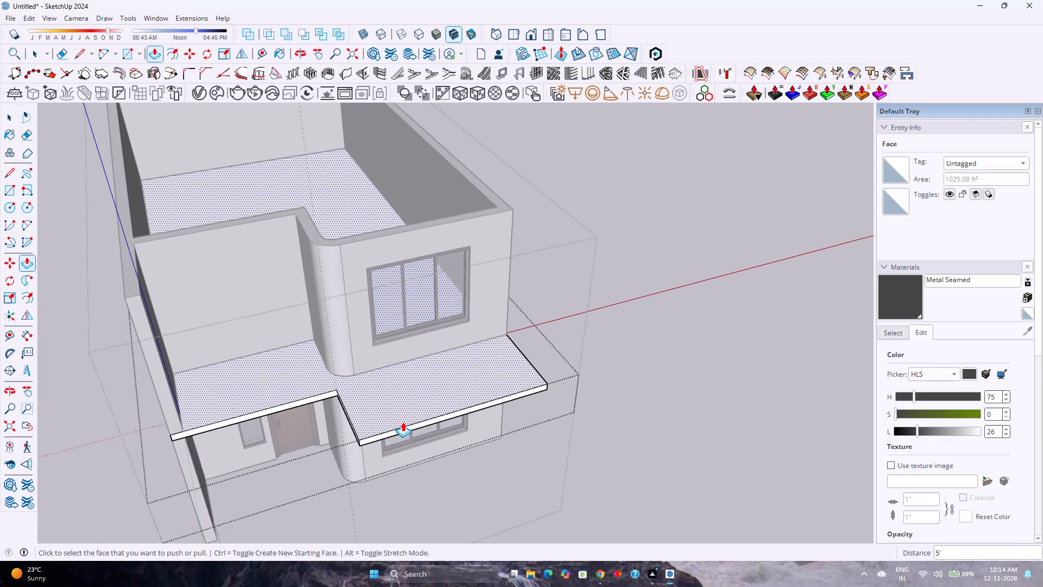
pyautogui.scroll(1, 412, 421)
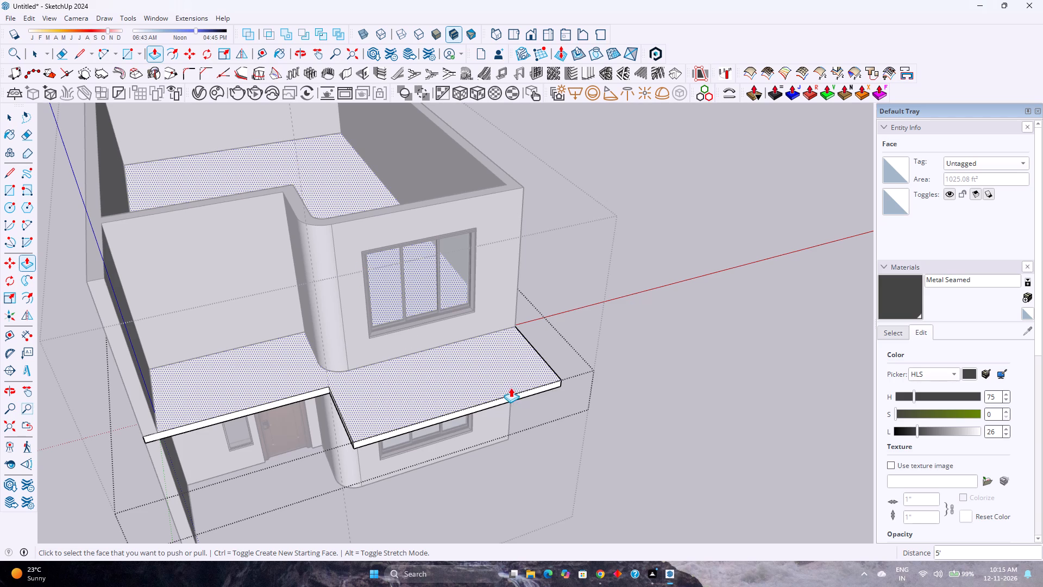
pyautogui.scroll(4, 505, 388)
pyautogui.scroll(3, 516, 318)
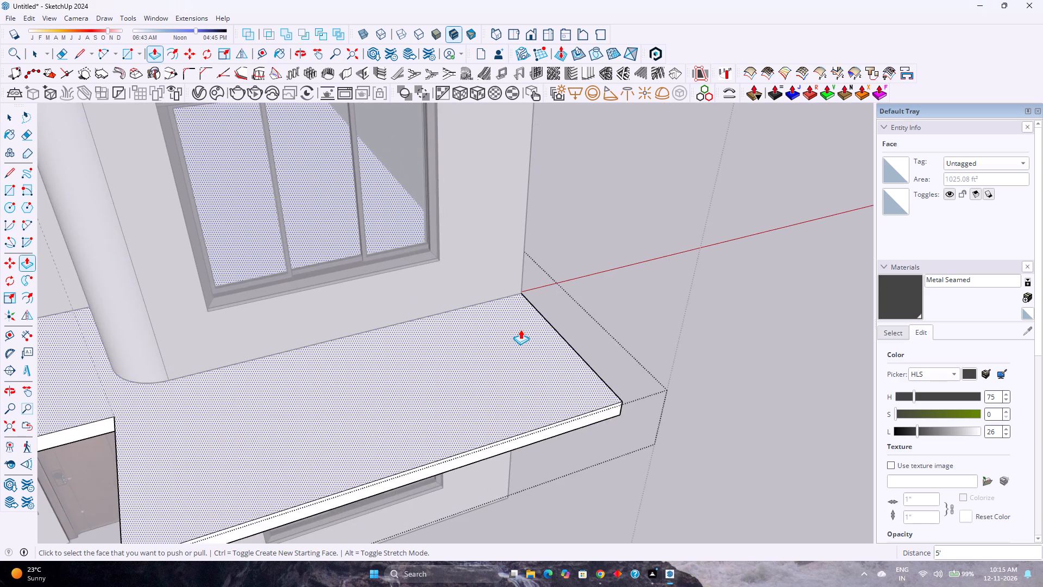
pyautogui.scroll(1, 520, 329)
pyautogui.keyDown('shift'); pyautogui.moveTo(510, 321); pyautogui.dragTo(573, 403, button='middle'); pyautogui.keyUp('shift')
pyautogui.keyDown('shift'); pyautogui.middleClick(573, 403); pyautogui.keyUp('shift')
pyautogui.moveTo(525, 371); pyautogui.dragTo(422, 409, button='middle')
pyautogui.scroll(-5, 425, 381)
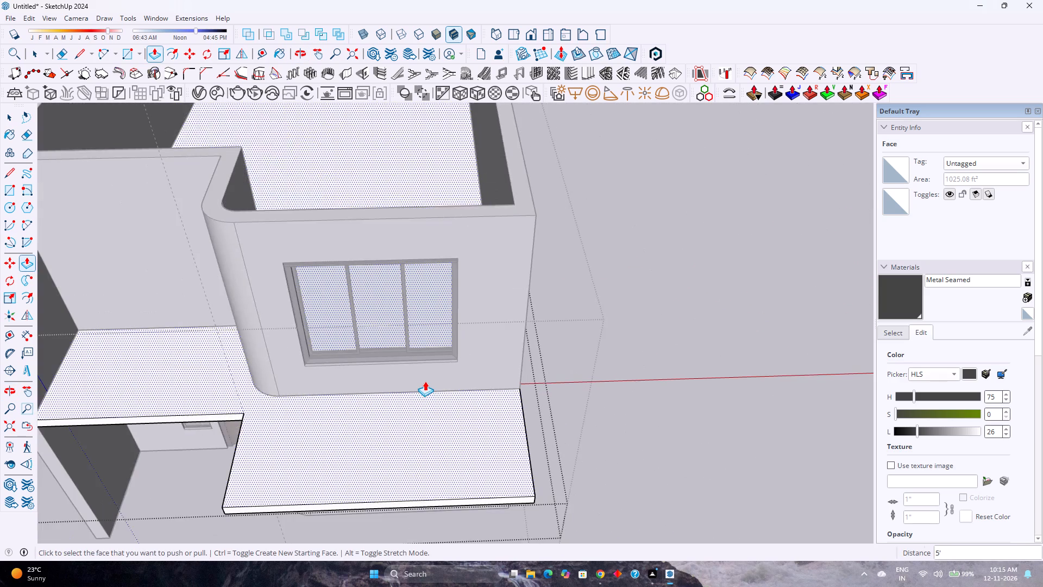
pyautogui.keyDown('shift'); pyautogui.moveTo(425, 381); pyautogui.dragTo(523, 358, button='middle'); pyautogui.keyUp('shift')
pyautogui.keyDown('shift'); pyautogui.middleClick(525, 357); pyautogui.keyUp('shift')
pyautogui.press('space')
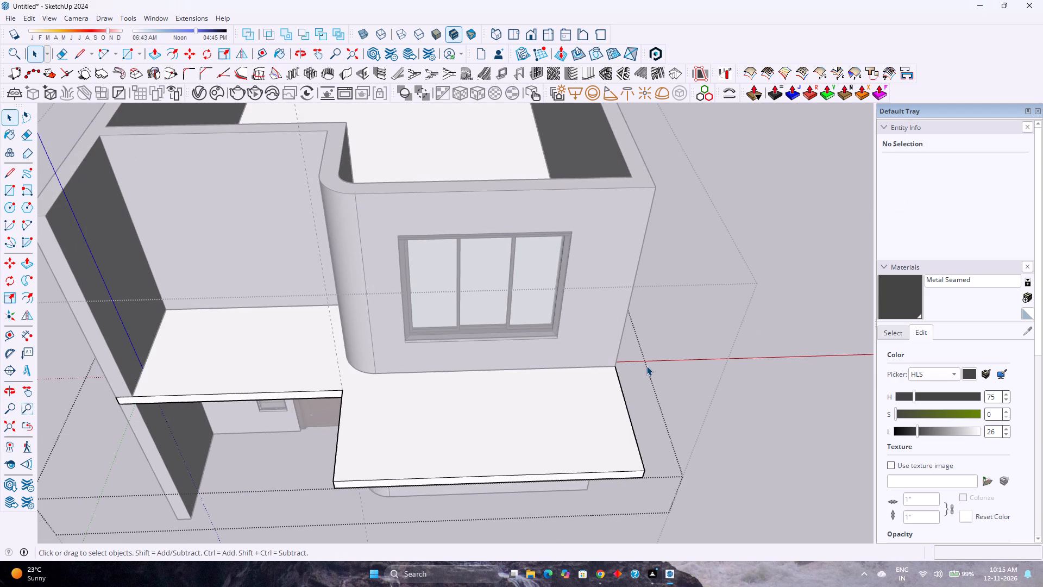
# Place guides 2' in from the projecting slab's door-side edge and 2' in from its front edge.
pyautogui.click(274, 57)
pyautogui.click(261, 56)
pyautogui.scroll(2, 333, 434)
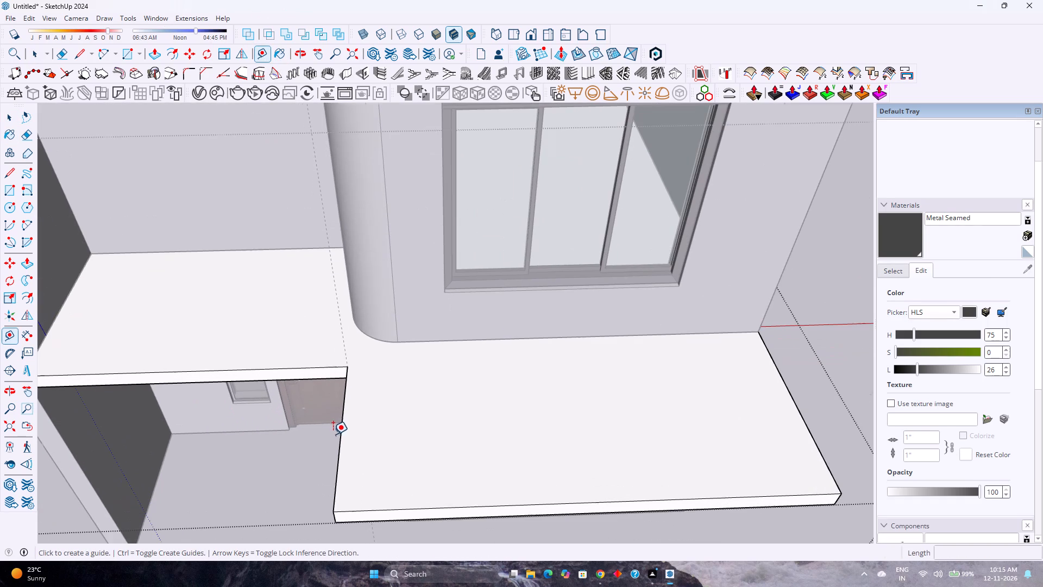
pyautogui.scroll(1, 333, 434)
pyautogui.click(342, 440)
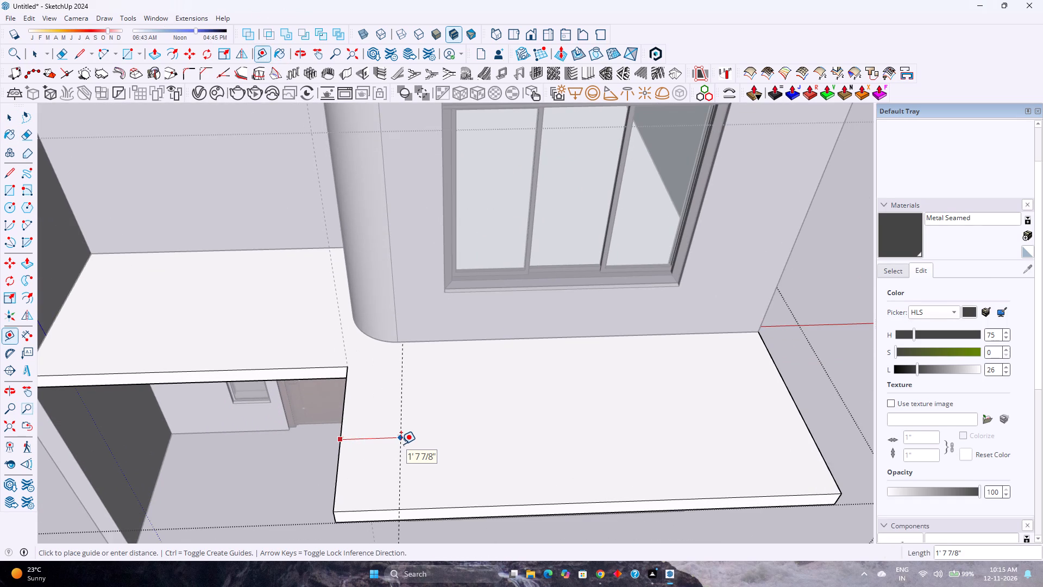
pyautogui.write("2'")
pyautogui.press('Return')
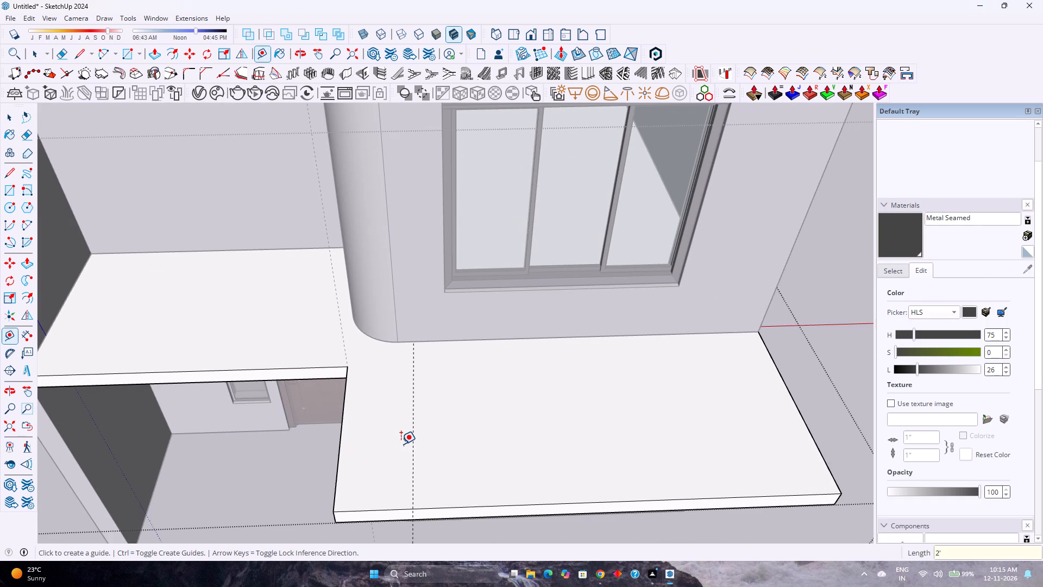
pyautogui.click(472, 508)
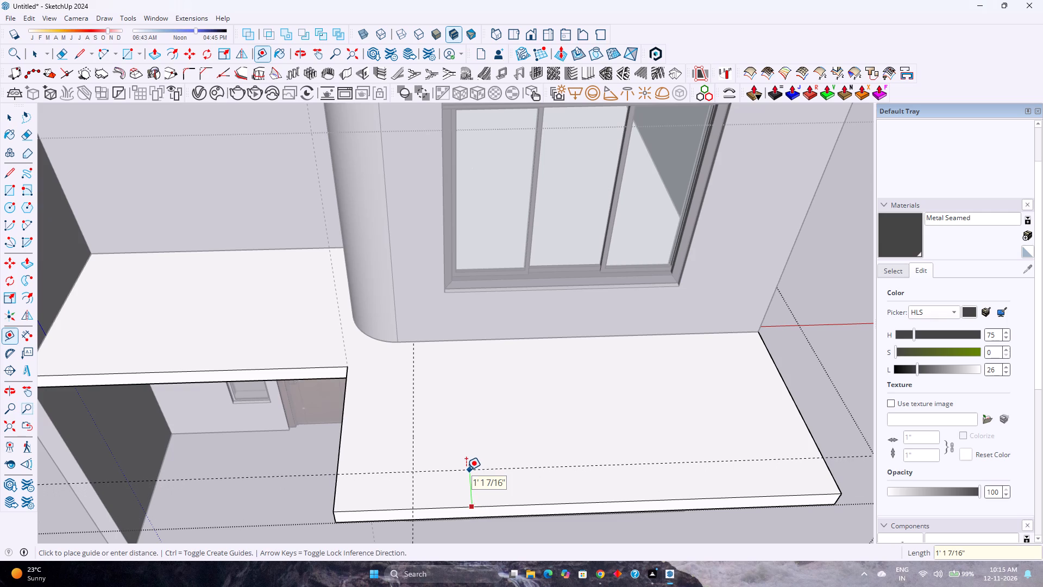
pyautogui.write("2'")
pyautogui.press('Return')
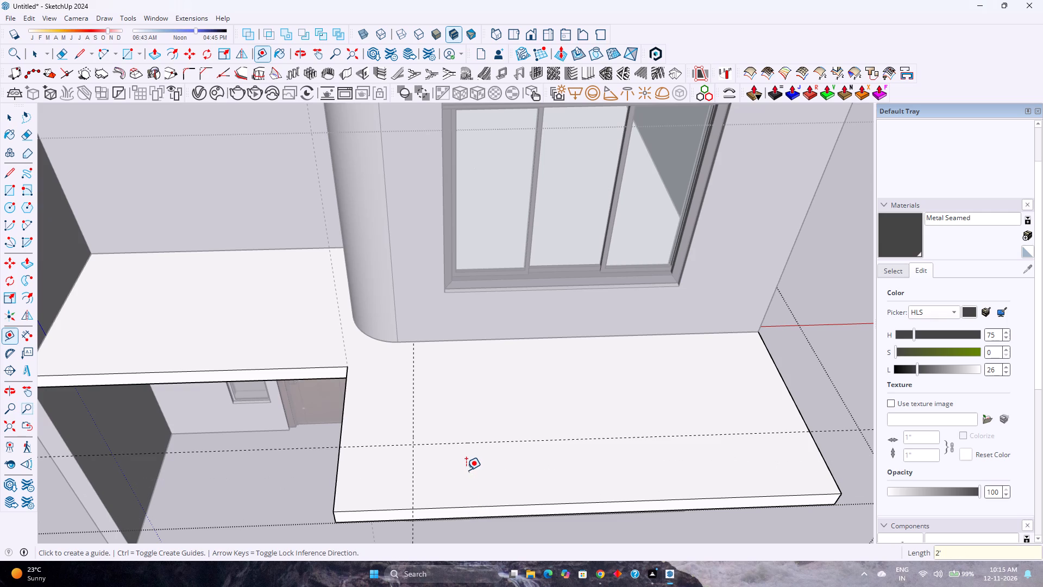
# Draw a tangent arc of 2' radius between the guide points across the projecting slab's door-side front corner.
pyautogui.press('a')
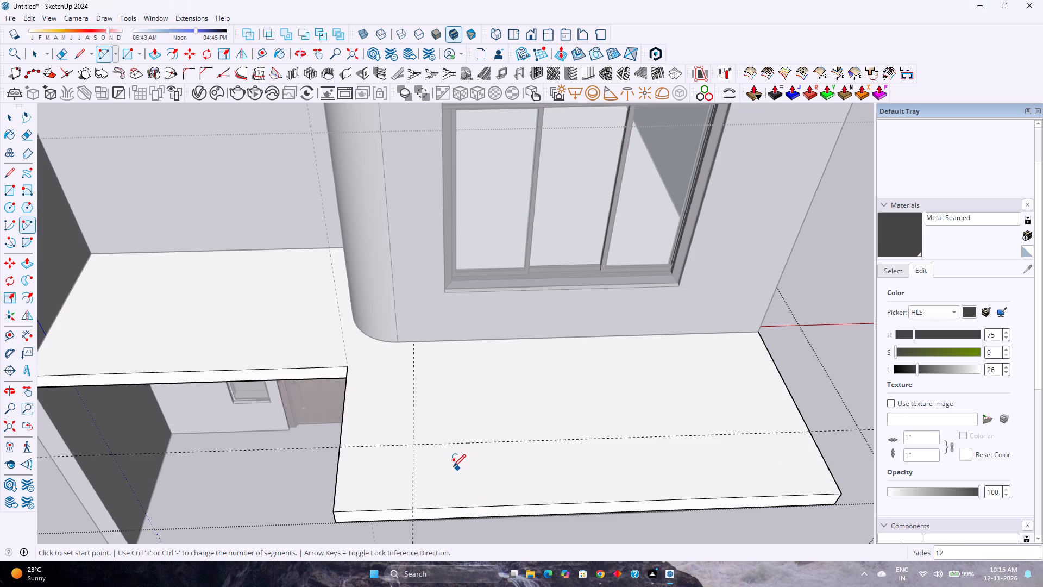
pyautogui.click(340, 446)
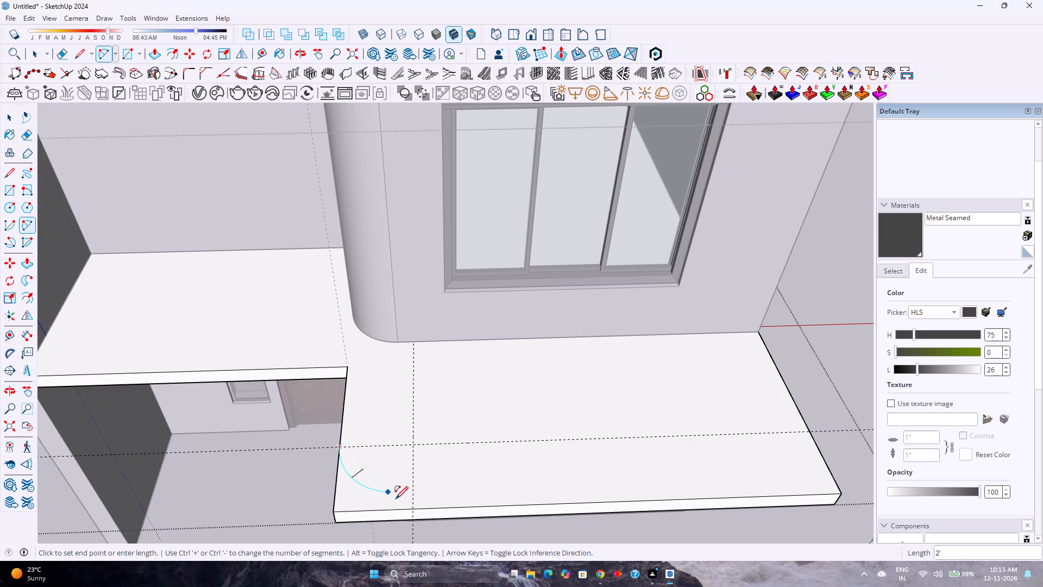
pyautogui.doubleClick(413, 510)
pyautogui.press('space')
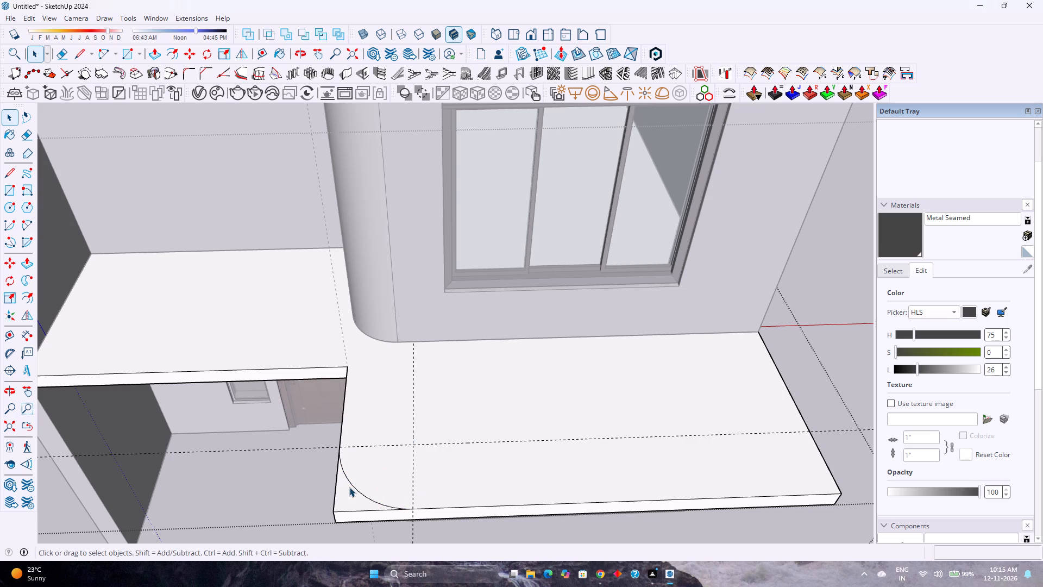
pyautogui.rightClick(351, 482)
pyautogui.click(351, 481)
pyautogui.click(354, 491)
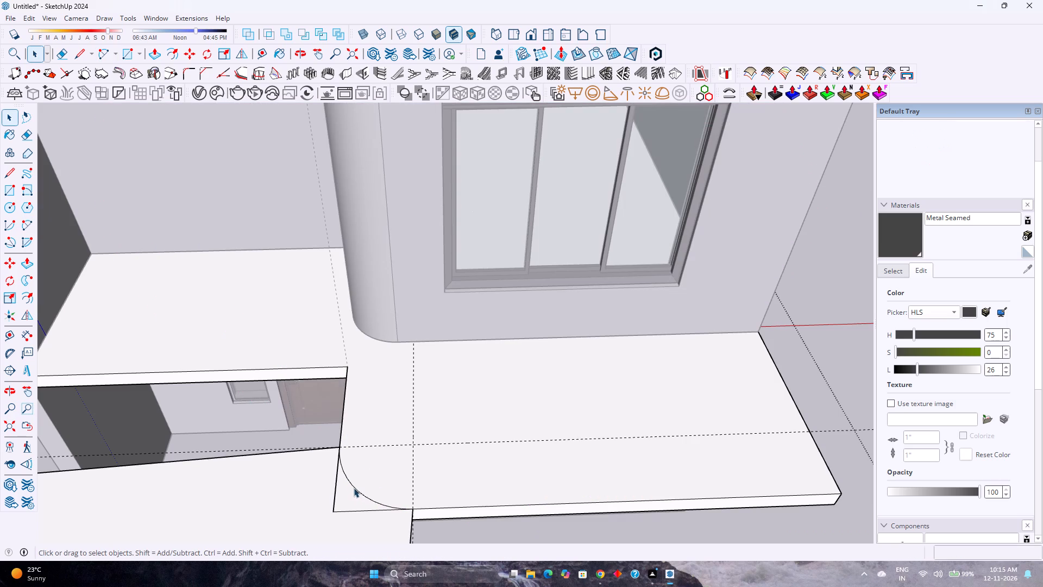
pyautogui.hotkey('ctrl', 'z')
# Set the corner arc's segments to 120.
pyautogui.click(368, 496)
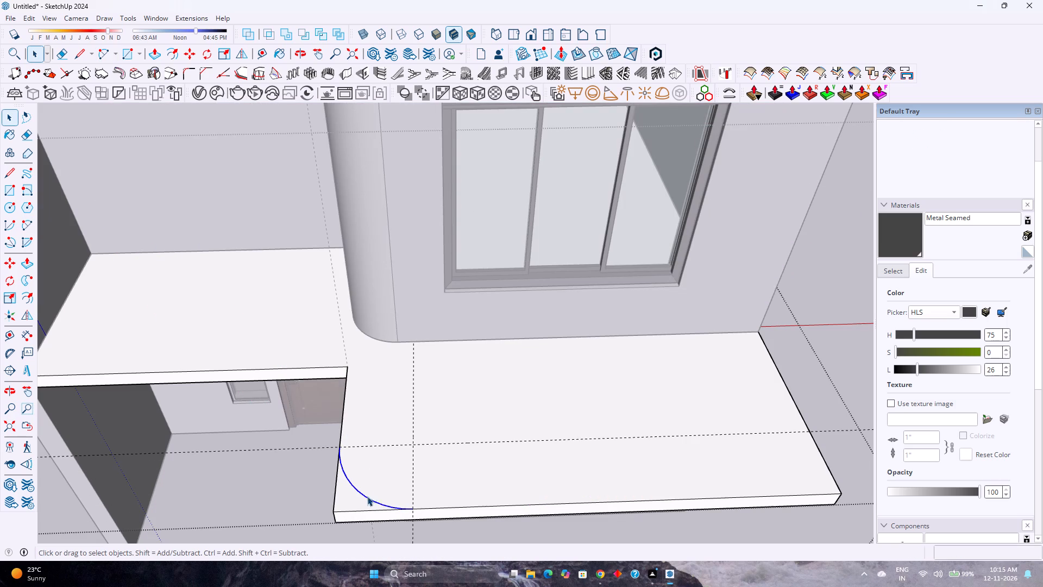
pyautogui.click(1011, 136)
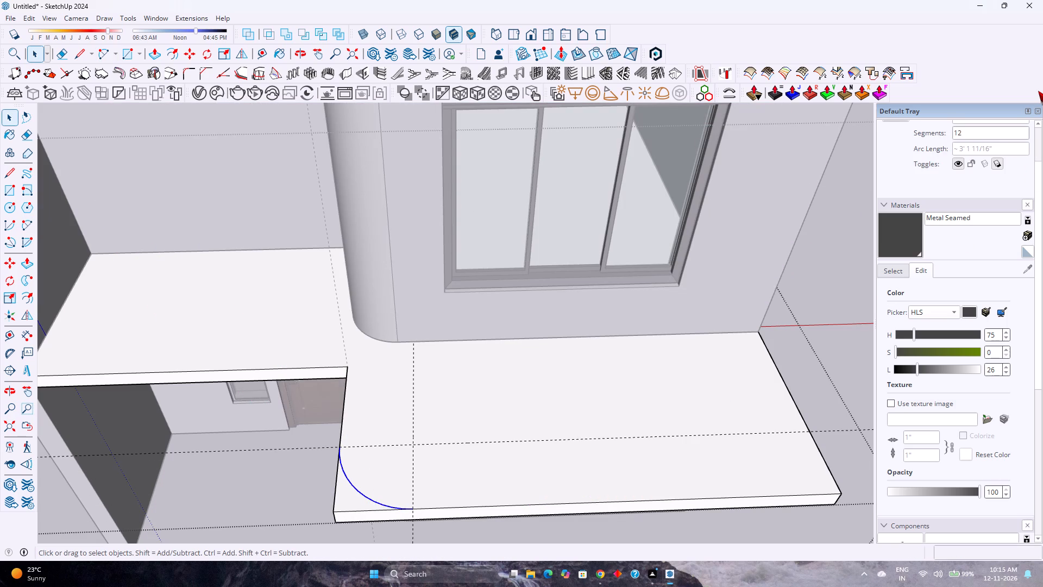
pyautogui.press('0')
pyautogui.press('Return')
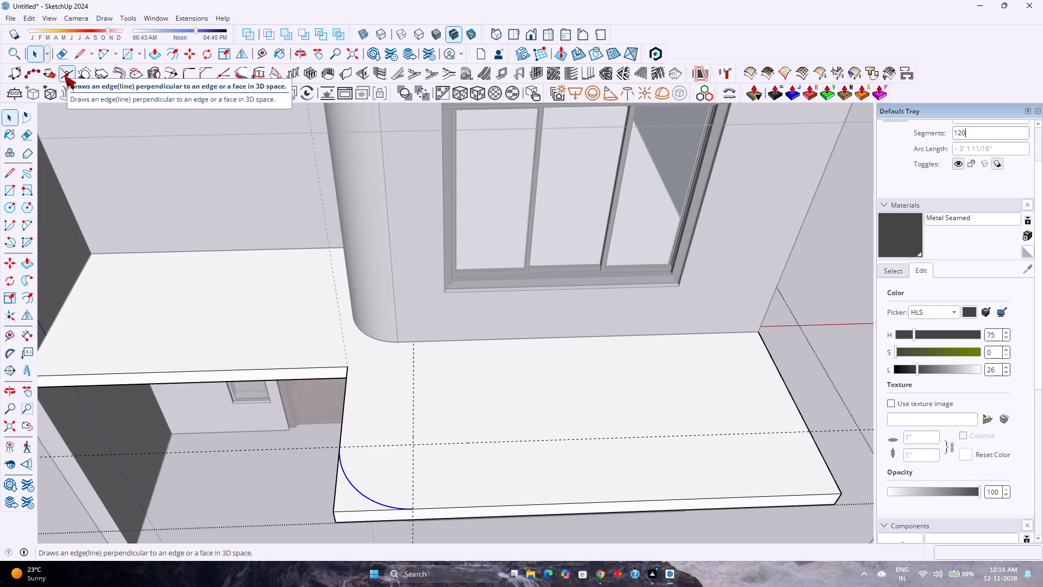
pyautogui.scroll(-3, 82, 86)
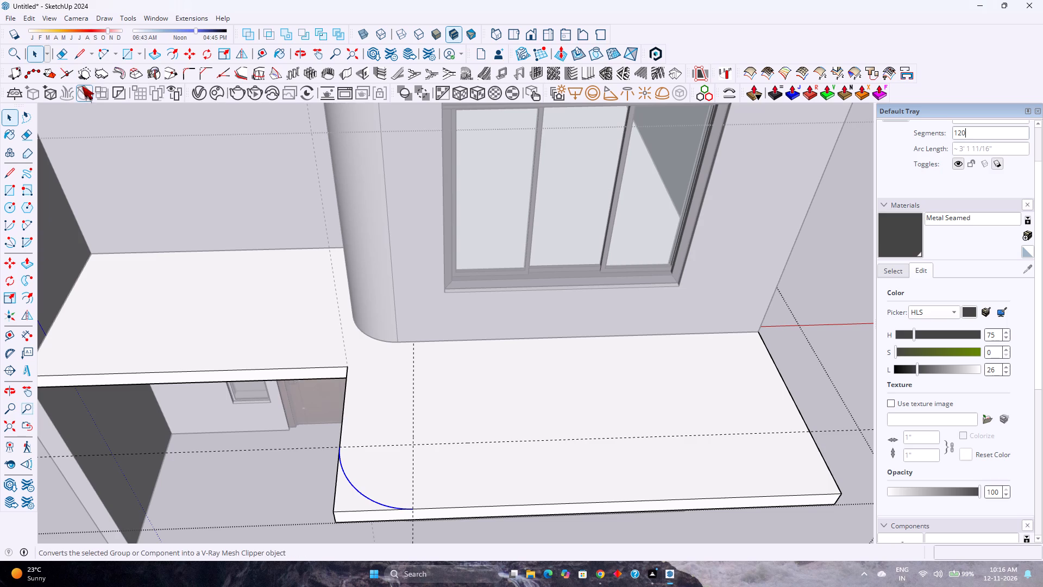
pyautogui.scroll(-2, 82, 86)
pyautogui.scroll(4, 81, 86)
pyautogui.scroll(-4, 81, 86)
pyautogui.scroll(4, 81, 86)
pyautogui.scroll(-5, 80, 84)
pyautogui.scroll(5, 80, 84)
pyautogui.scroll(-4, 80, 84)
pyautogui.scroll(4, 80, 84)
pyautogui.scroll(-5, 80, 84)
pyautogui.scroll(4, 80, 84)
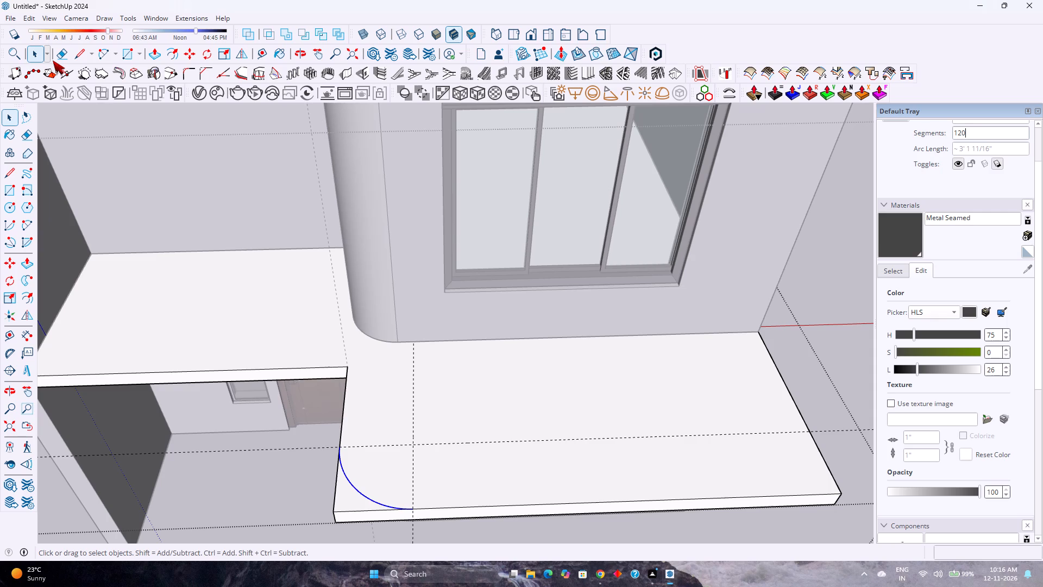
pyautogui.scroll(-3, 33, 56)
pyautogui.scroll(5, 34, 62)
# Push the waste piece outside the door-side corner arc down 6" through the slab to round off that corner.
pyautogui.click(161, 55)
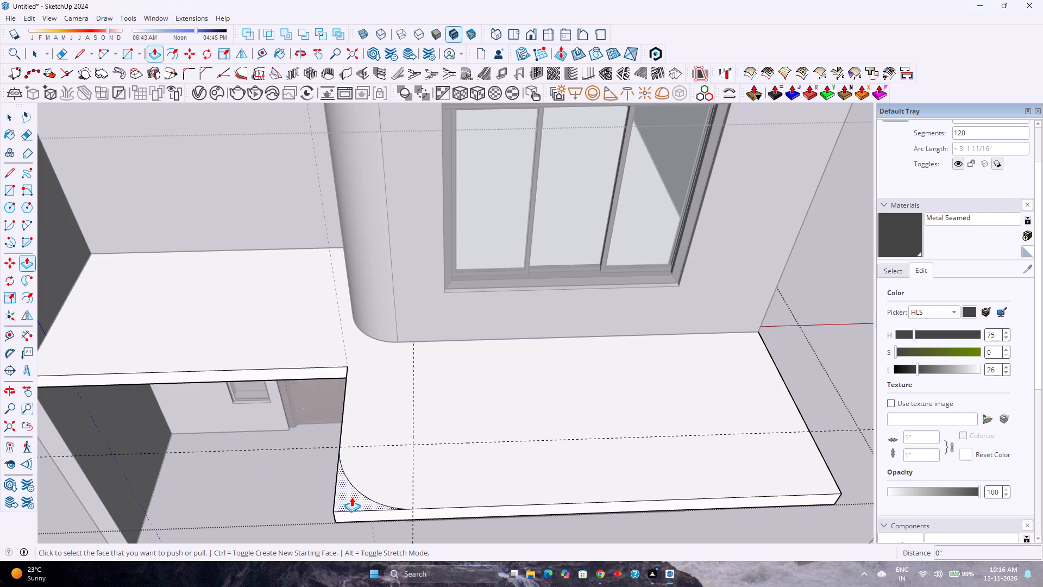
pyautogui.click(351, 497)
pyautogui.click(358, 520)
pyautogui.click(334, 518)
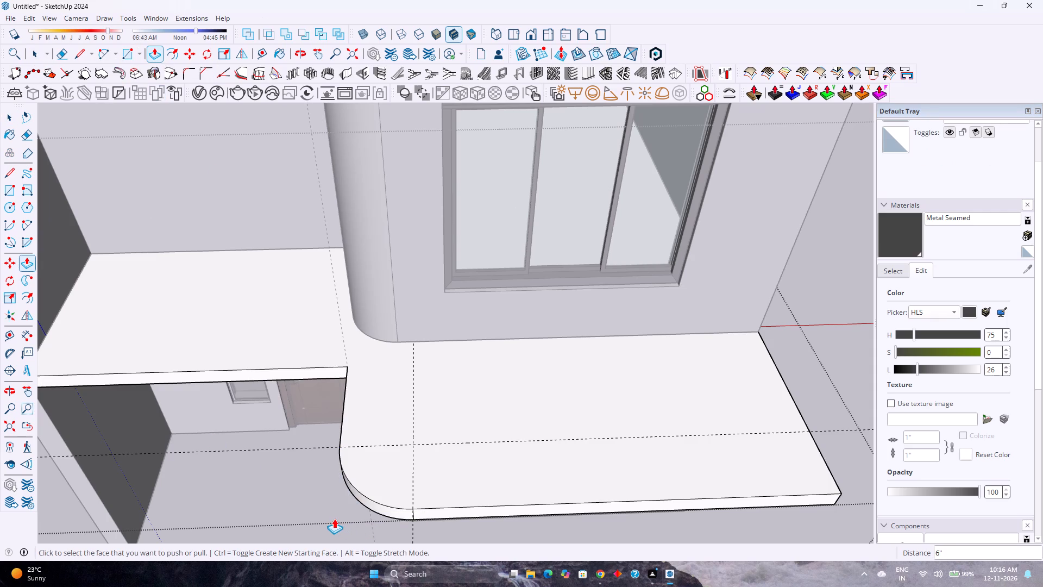
# Place guides 1' in from the projecting slab's outer side edge and 1' in from its front edge.
pyautogui.scroll(-6, 403, 447)
pyautogui.moveTo(508, 508); pyautogui.dragTo(352, 411, button='middle')
pyautogui.scroll(1, 352, 411)
pyautogui.scroll(-5, 352, 411)
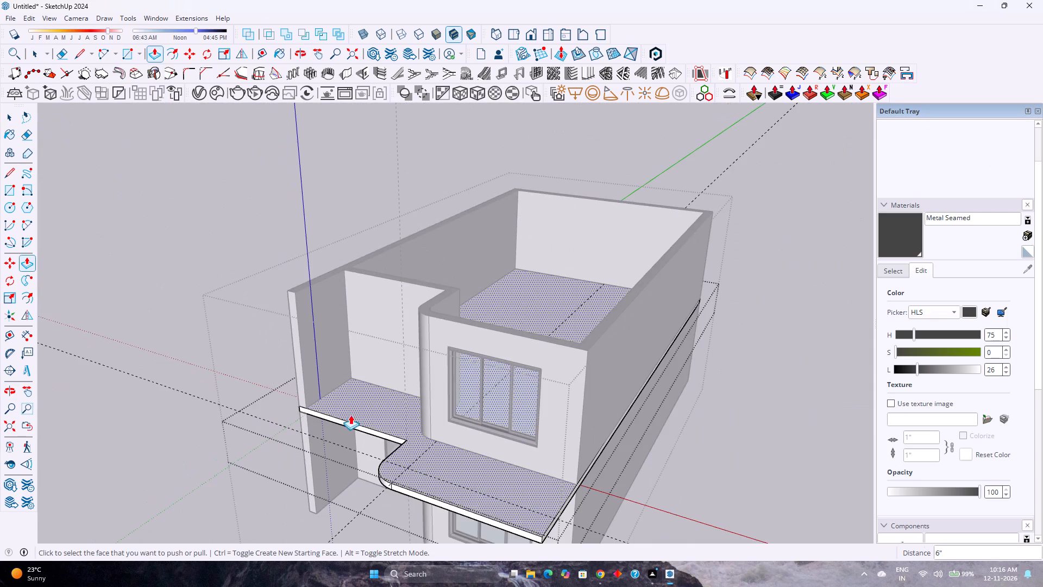
pyautogui.scroll(-6, 353, 420)
pyautogui.moveTo(353, 460); pyautogui.dragTo(595, 458, button='middle')
pyautogui.scroll(4, 644, 439)
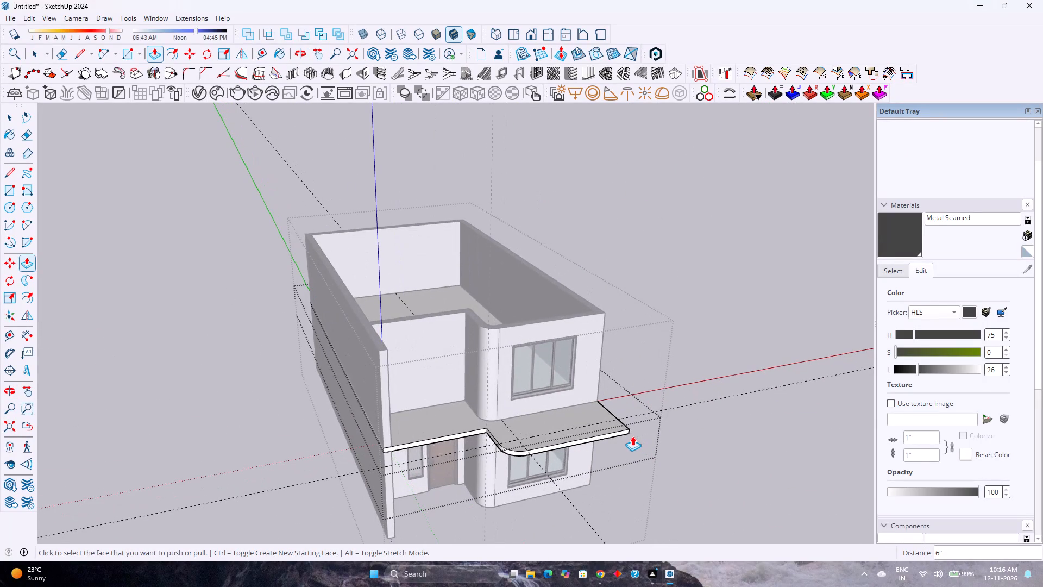
pyautogui.scroll(5, 639, 413)
pyautogui.moveTo(630, 420); pyautogui.dragTo(374, 490, button='middle')
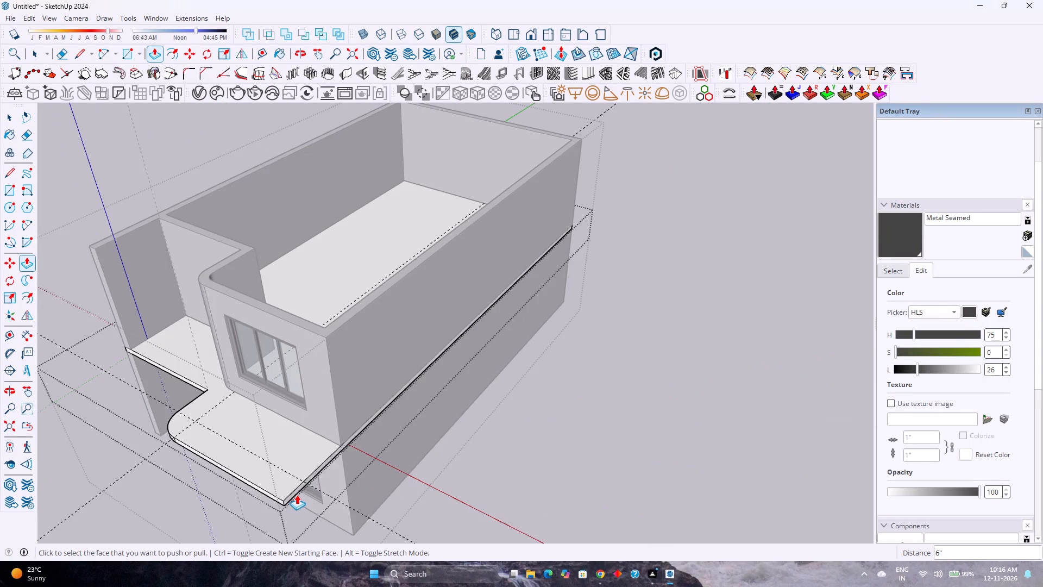
pyautogui.scroll(3, 296, 495)
pyautogui.click(257, 54)
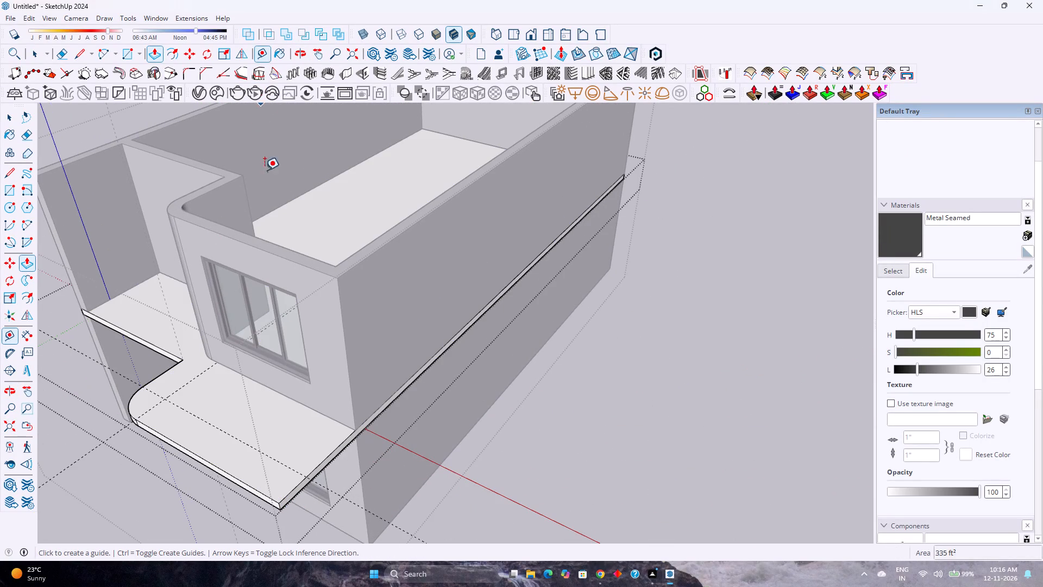
pyautogui.scroll(5, 283, 494)
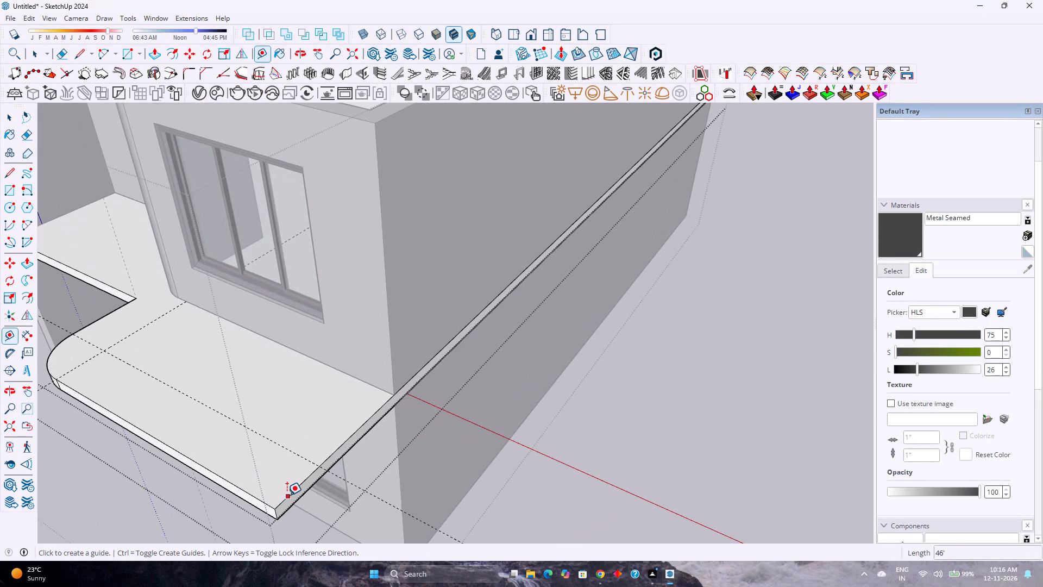
pyautogui.click(288, 496)
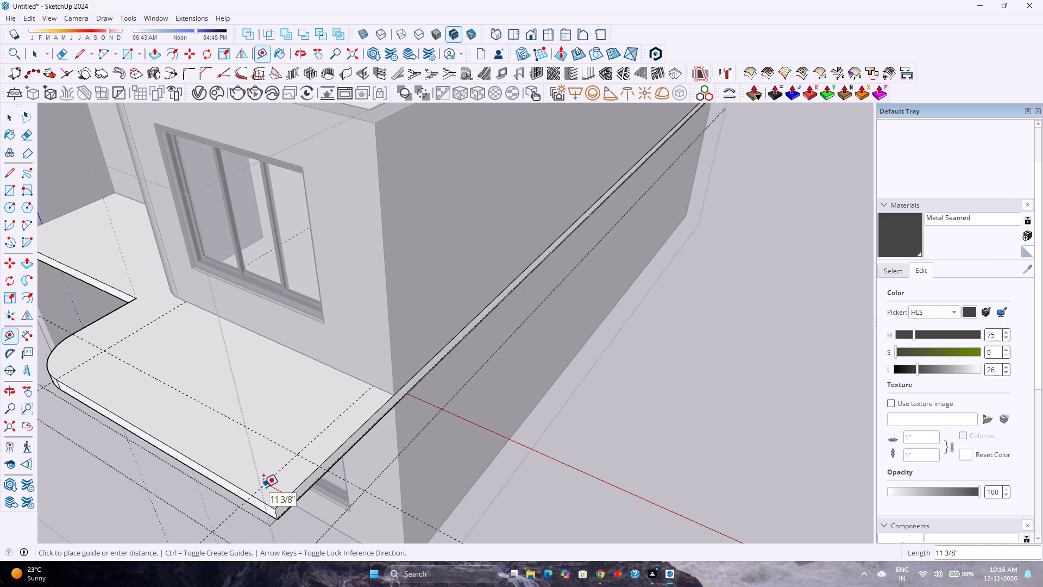
pyautogui.write("1'")
pyautogui.press('Return')
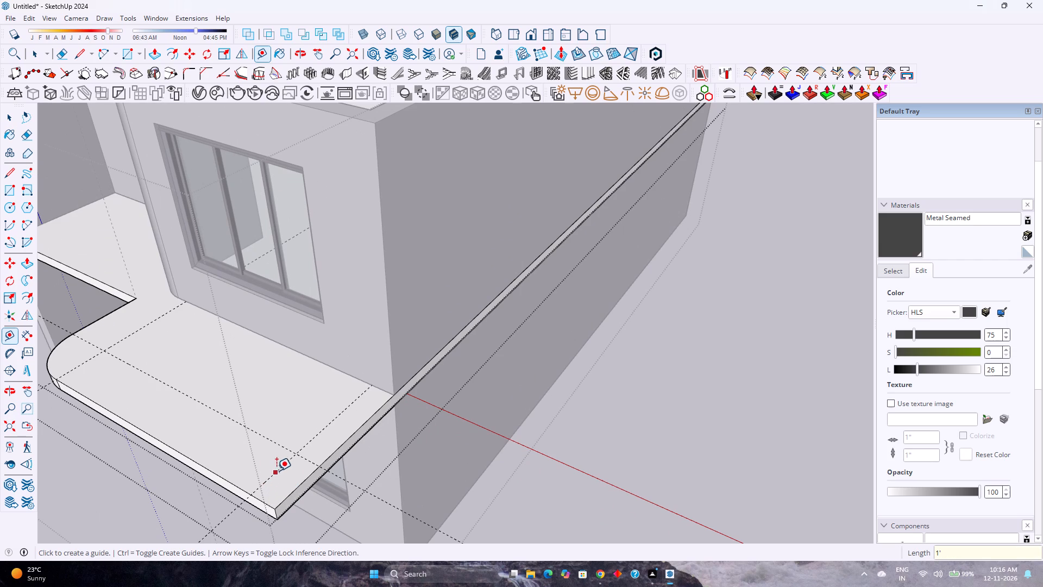
pyautogui.click(264, 501)
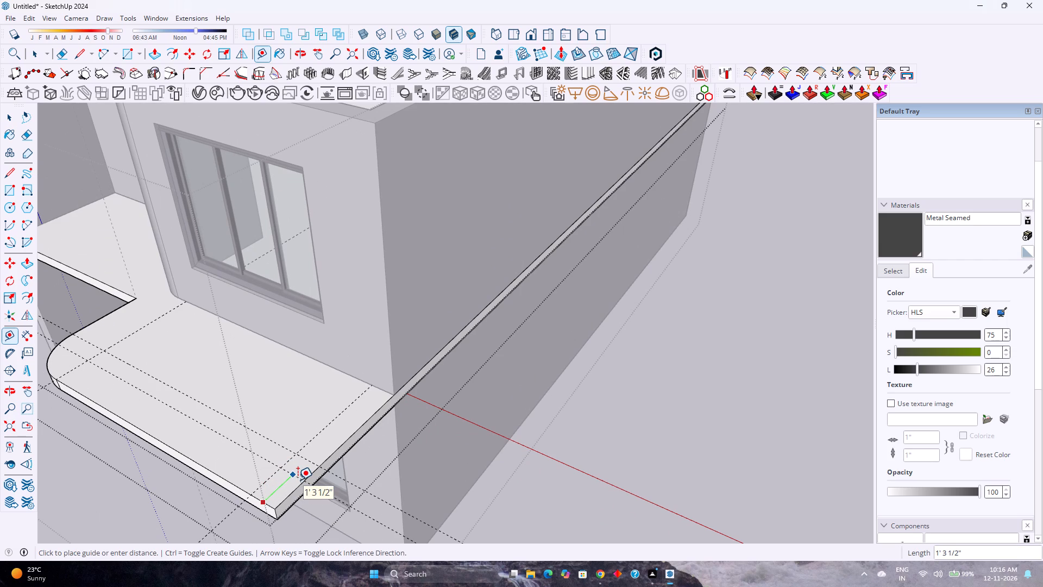
pyautogui.write("1'")
pyautogui.press('Return')
# Draw a tangent arc of 1' radius between the guide points across the projecting slab's outer front corner.
pyautogui.press('a')
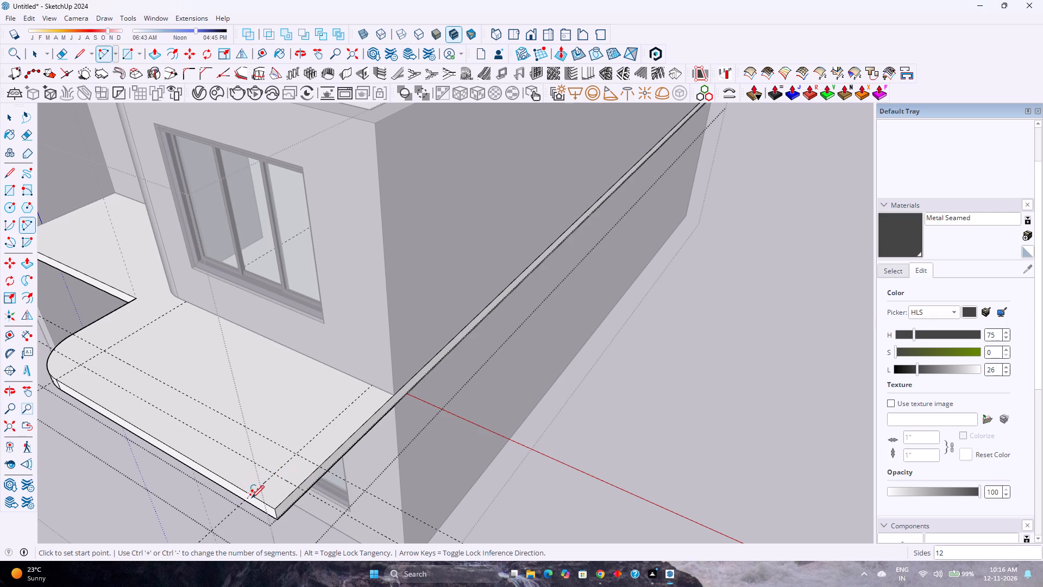
pyautogui.click(252, 498)
pyautogui.doubleClick(298, 488)
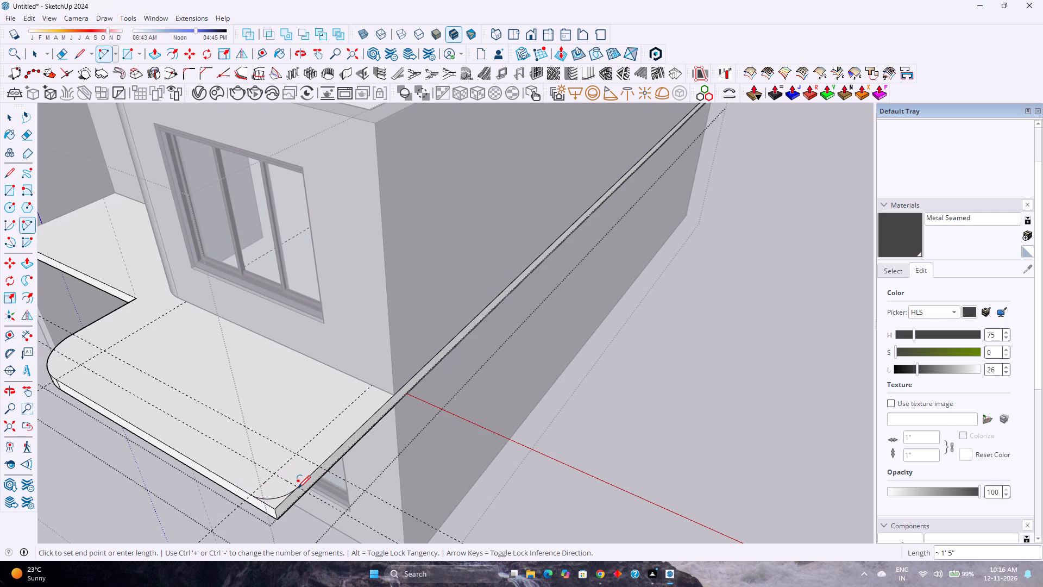
# Set the outer corner arc's segments to 80.
pyautogui.press('space')
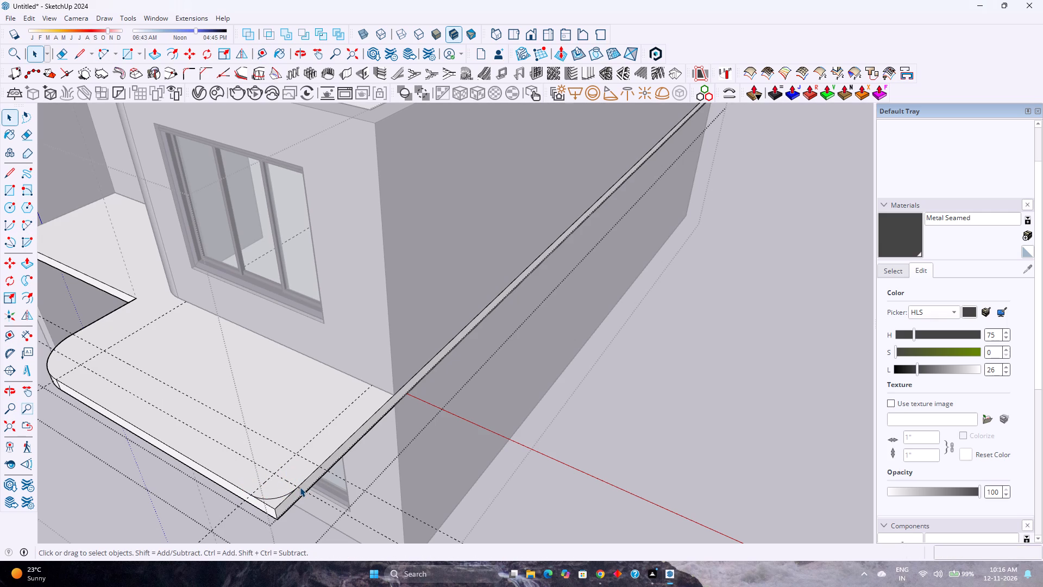
pyautogui.click(282, 496)
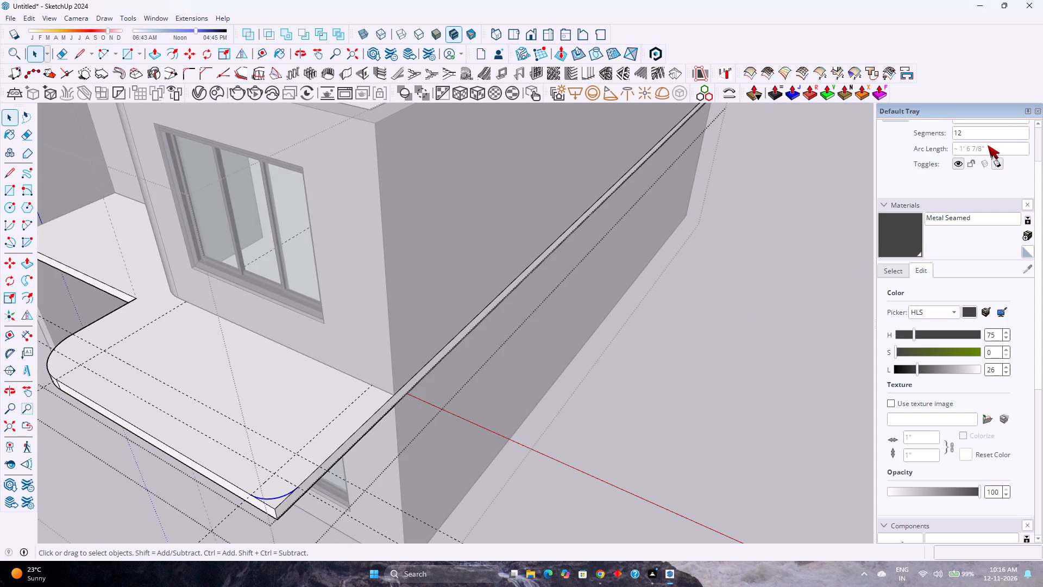
pyautogui.doubleClick(990, 135)
pyautogui.write('80')
pyautogui.press('Return')
# Push the waste piece outside the outer corner arc down 6" through the slab to round off that corner.
pyautogui.click(158, 47)
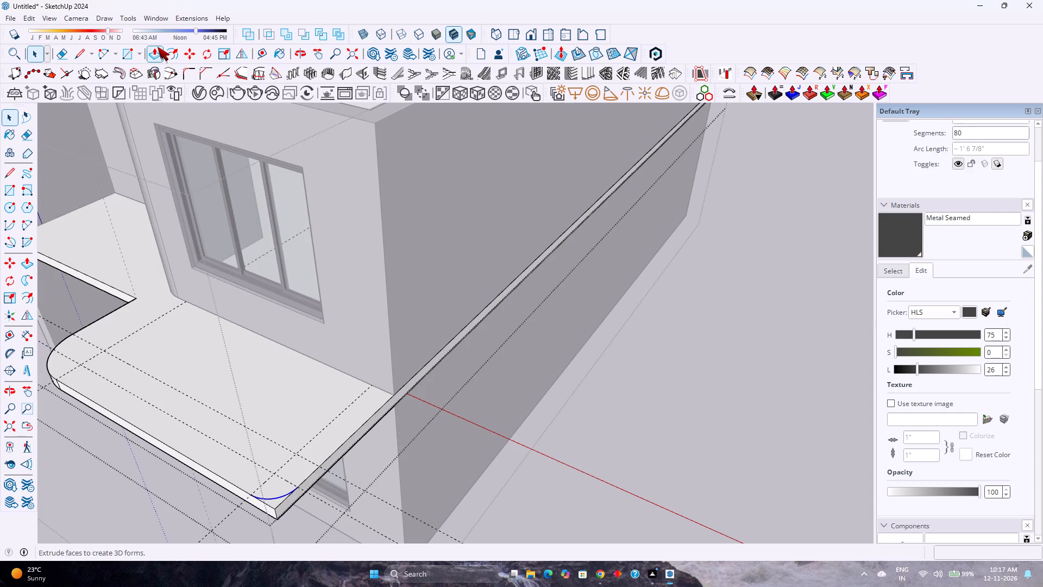
pyautogui.click(275, 504)
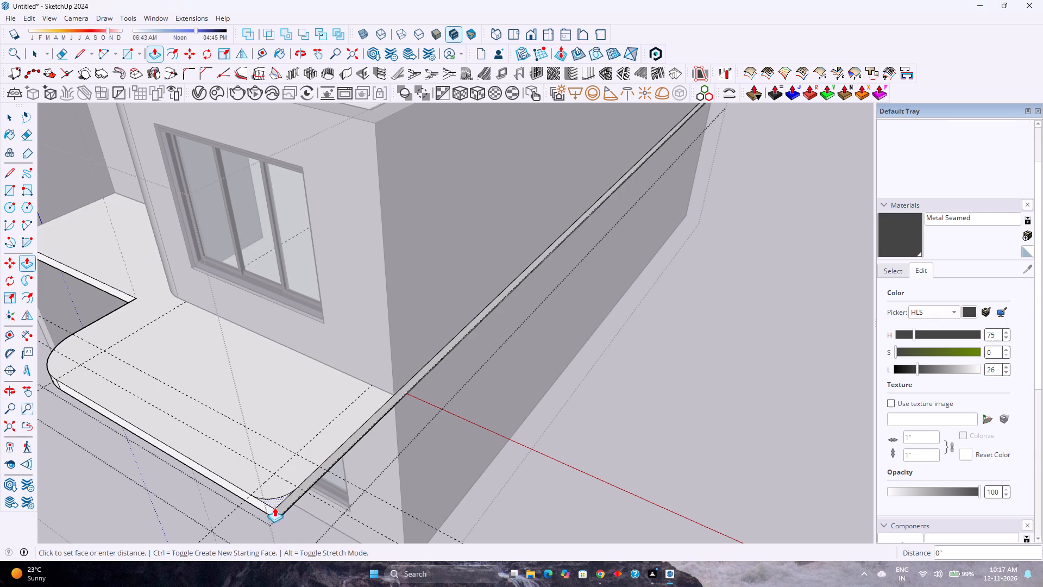
pyautogui.click(274, 523)
# Delete the construction guides running along the projecting slab's front edge and its sides.
pyautogui.scroll(-4, 178, 457)
pyautogui.moveTo(178, 457); pyautogui.dragTo(400, 358, button='middle')
pyautogui.scroll(1, 405, 358)
pyautogui.scroll(-3, 405, 358)
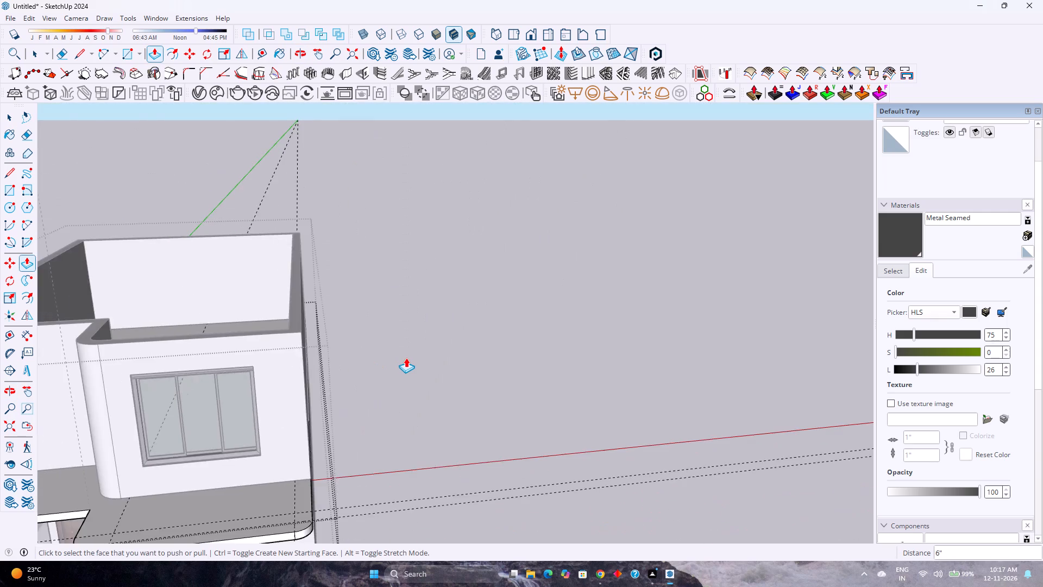
pyautogui.scroll(-6, 406, 358)
pyautogui.press('space')
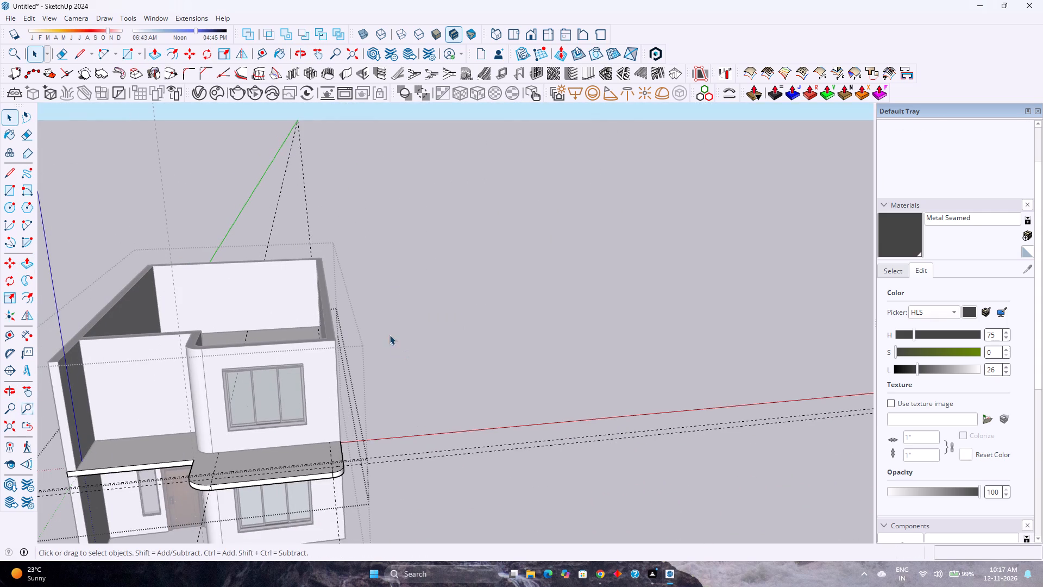
pyautogui.moveTo(505, 460); pyautogui.dragTo(489, 411)
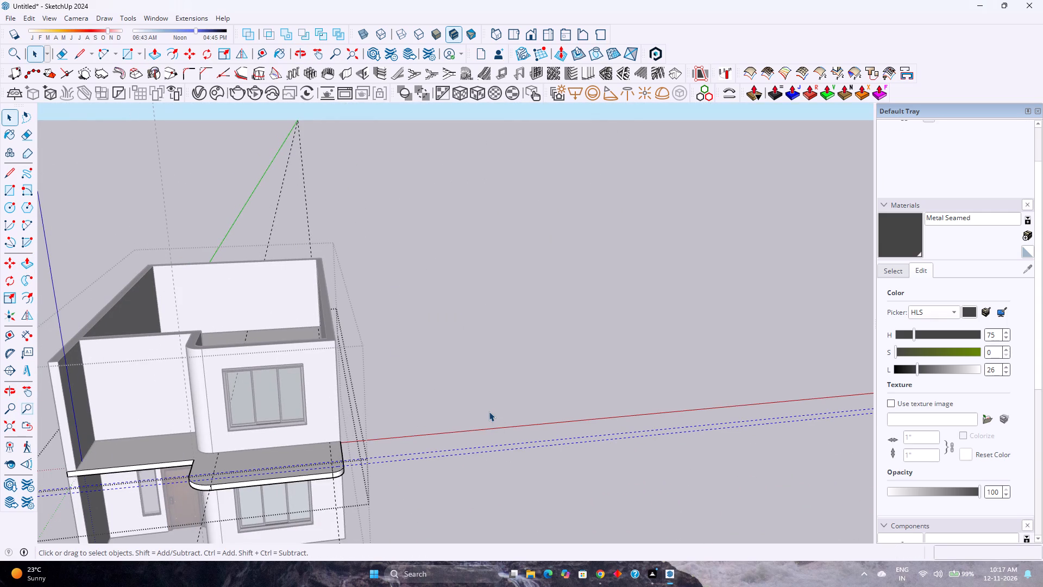
pyautogui.press('Delete')
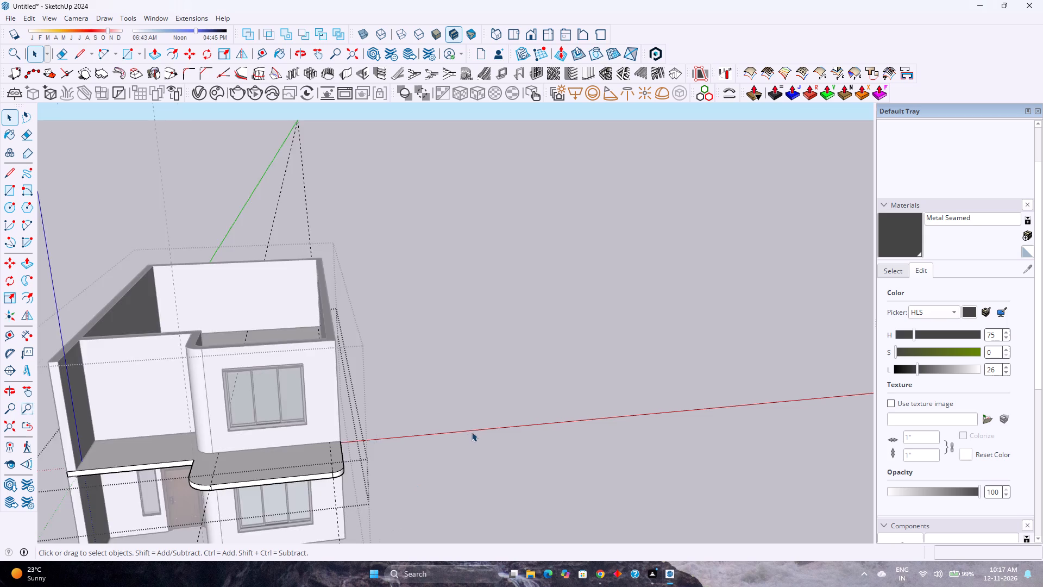
pyautogui.scroll(-8, 473, 430)
pyautogui.moveTo(521, 510); pyautogui.dragTo(249, 515)
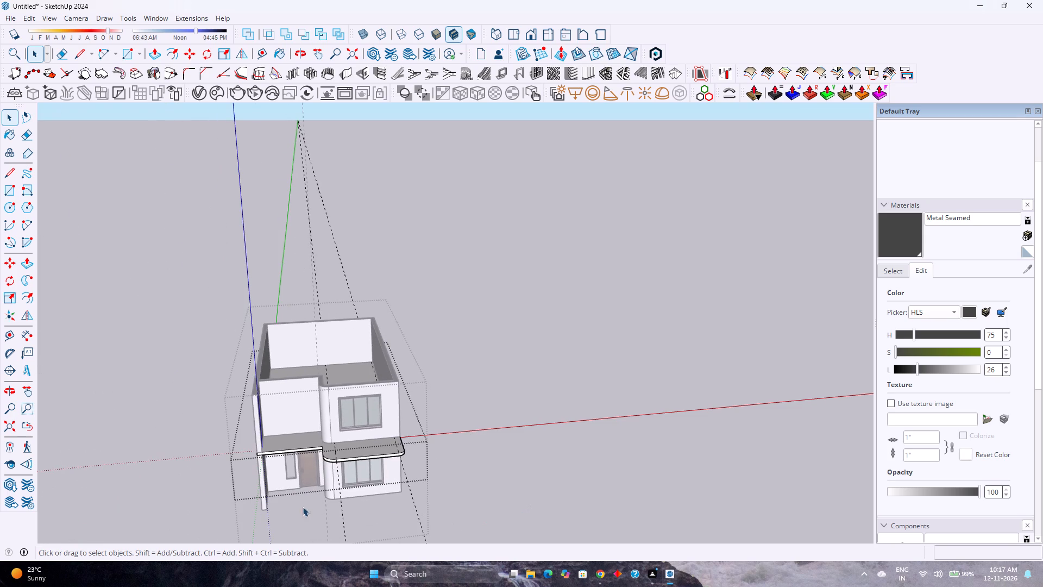
pyautogui.moveTo(443, 496); pyautogui.dragTo(269, 520)
pyautogui.press('Delete')
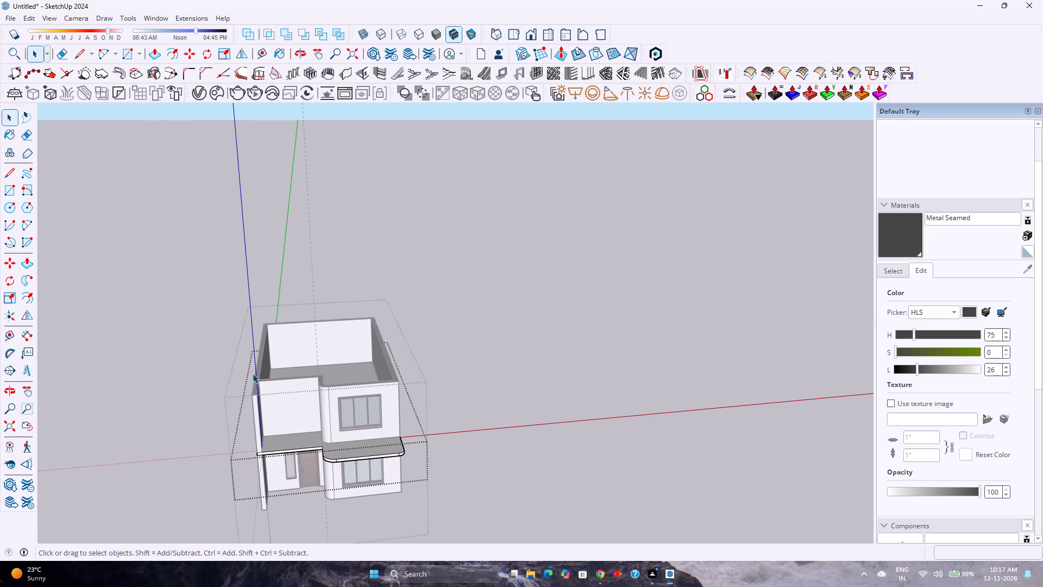
# Leave the slab group's editing and delete the vertical guide at the front of the house.
pyautogui.scroll(-4, 341, 411)
pyautogui.scroll(9, 348, 415)
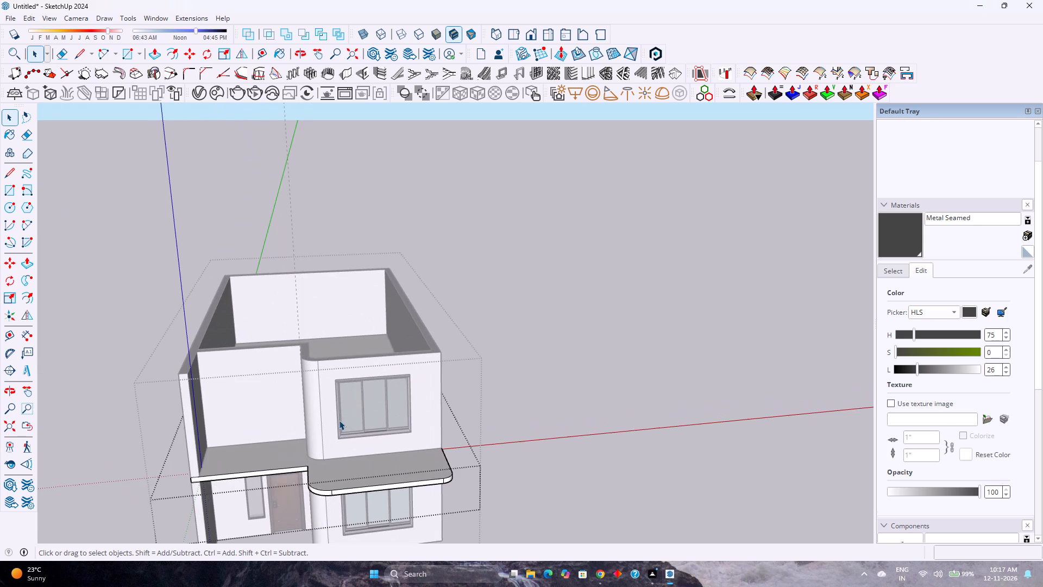
pyautogui.moveTo(372, 421); pyautogui.dragTo(310, 340, button='middle')
pyautogui.scroll(-4, 310, 340)
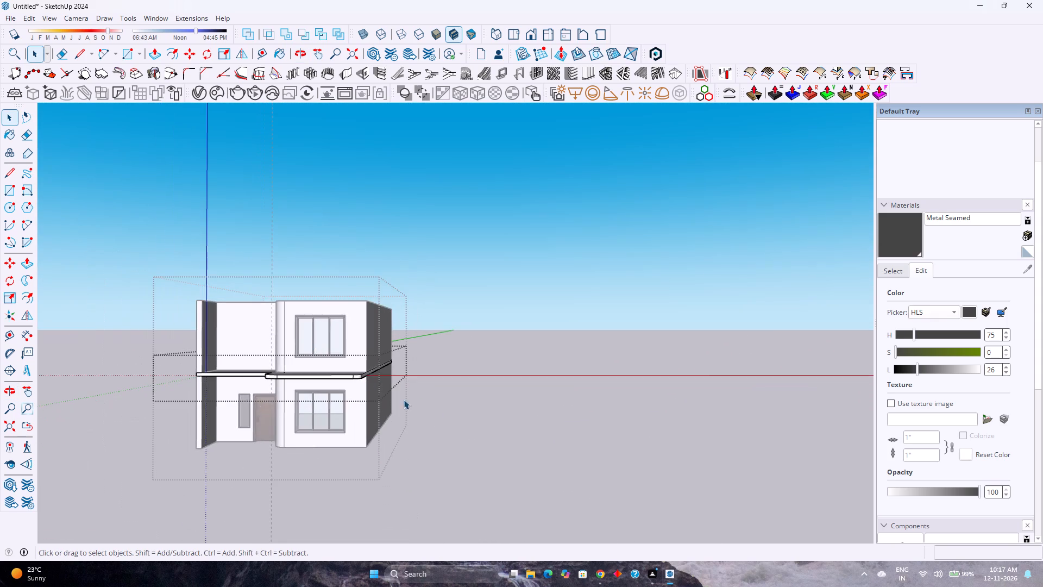
pyautogui.click(486, 426)
pyautogui.moveTo(330, 393); pyautogui.dragTo(350, 384, button='middle')
pyautogui.middleClick(351, 384)
pyautogui.moveTo(330, 214); pyautogui.dragTo(162, 218)
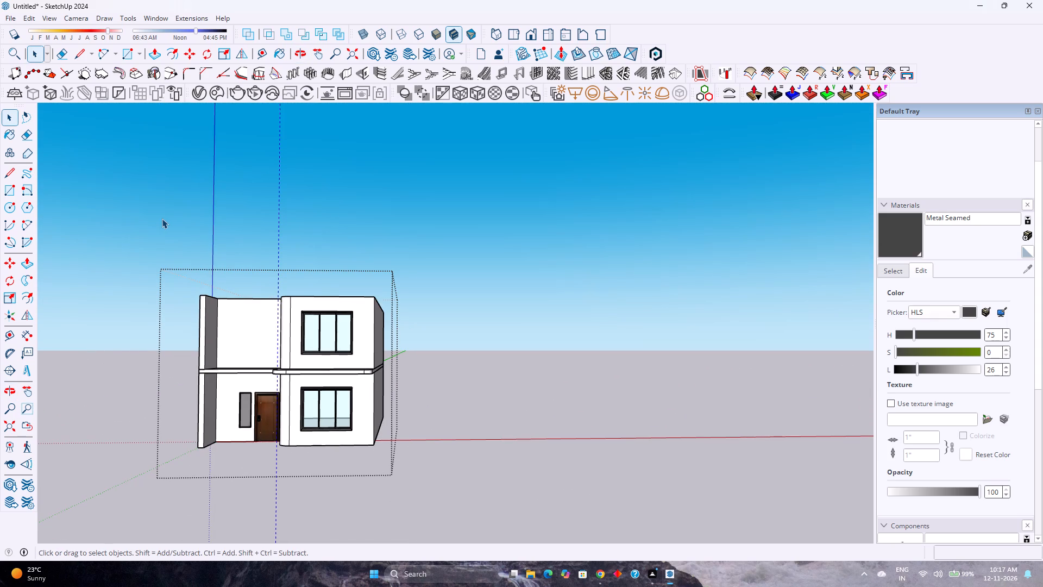
pyautogui.press('Delete')
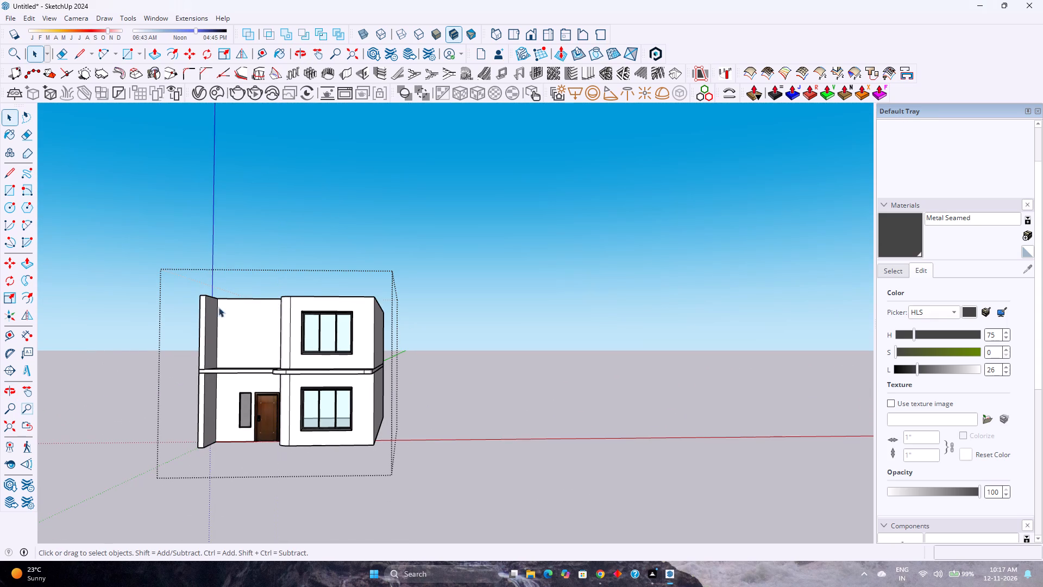
# Examine the house front and the slab projection with its two rounded corners from several angles.
pyautogui.moveTo(243, 356); pyautogui.dragTo(393, 461, button='middle')
pyautogui.scroll(-4, 384, 449)
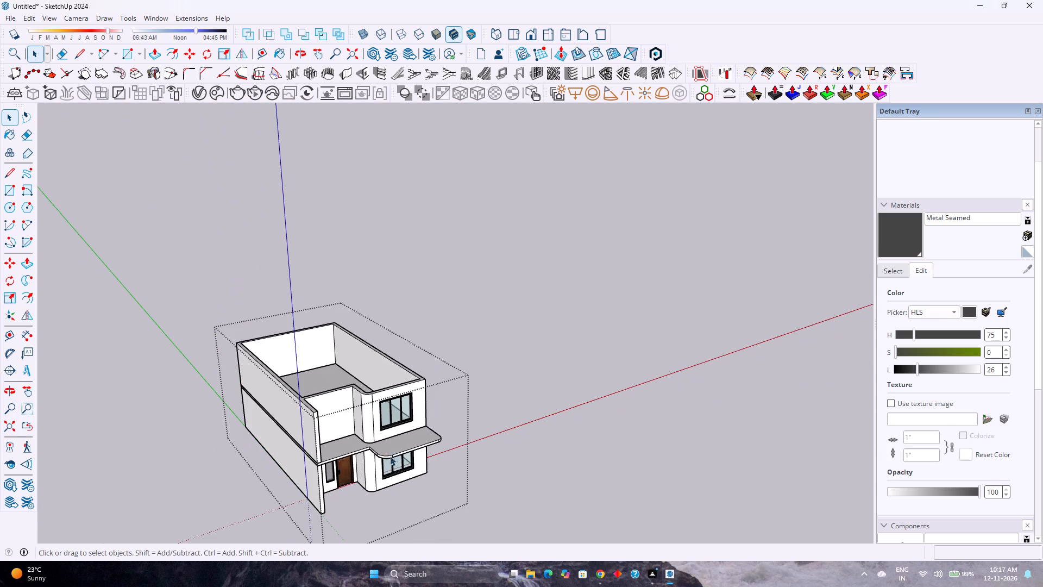
pyautogui.scroll(4, 369, 477)
pyautogui.scroll(-2, 415, 488)
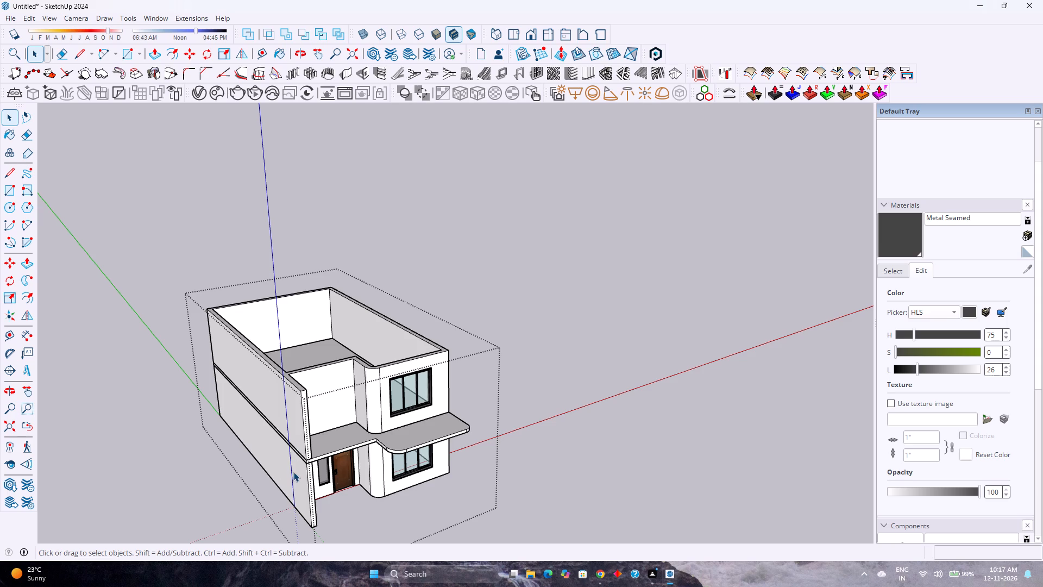
pyautogui.scroll(-3, 293, 472)
pyautogui.scroll(3, 436, 458)
pyautogui.scroll(5, 357, 448)
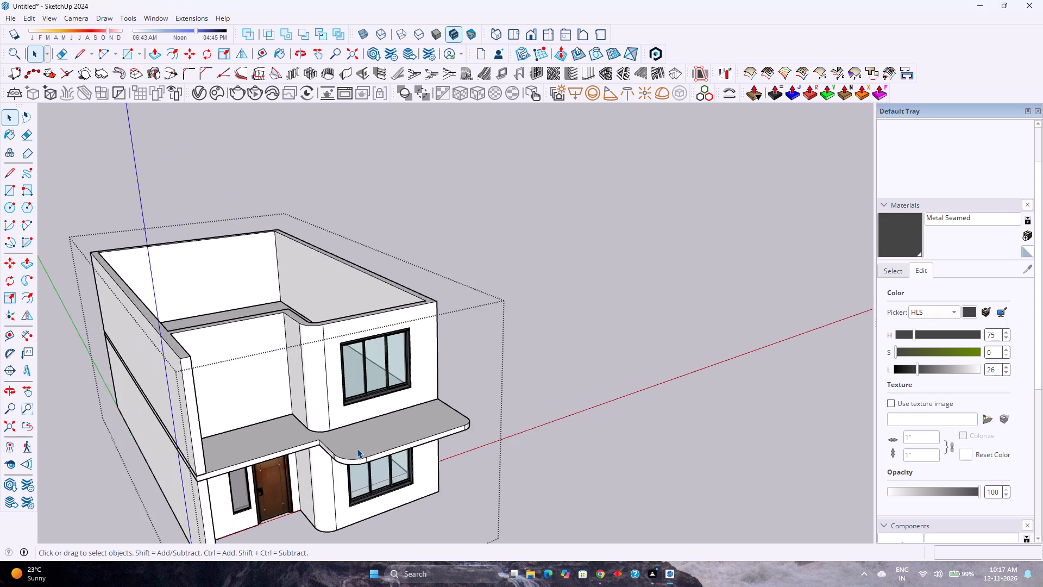
pyautogui.scroll(4, 357, 448)
pyautogui.moveTo(374, 457); pyautogui.dragTo(463, 573, button='middle')
pyautogui.middleClick(463, 573)
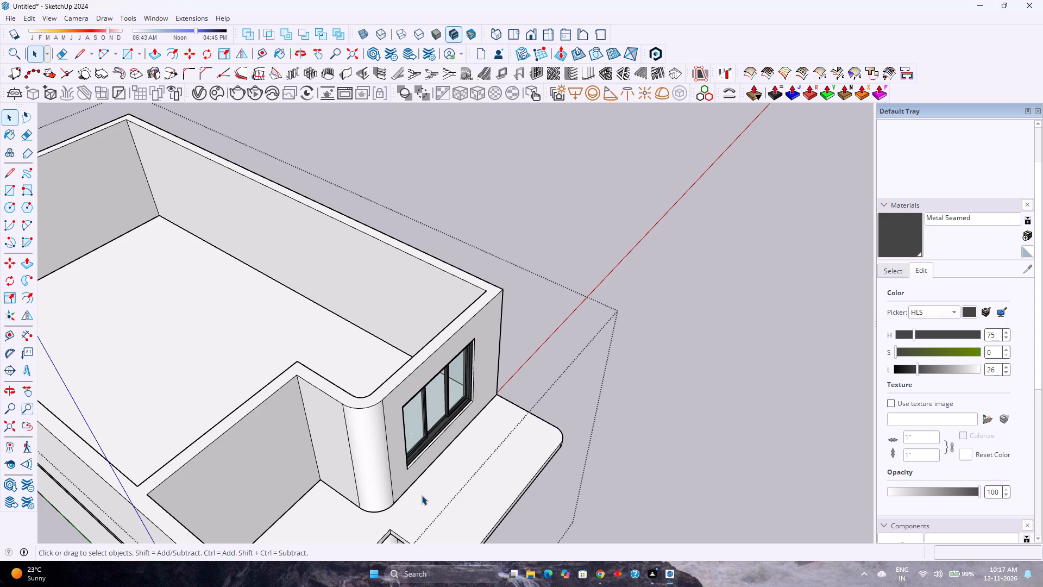
# Open the floor slab group for editing.
pyautogui.scroll(-6, 427, 475)
pyautogui.doubleClick(443, 490)
pyautogui.scroll(3, 443, 490)
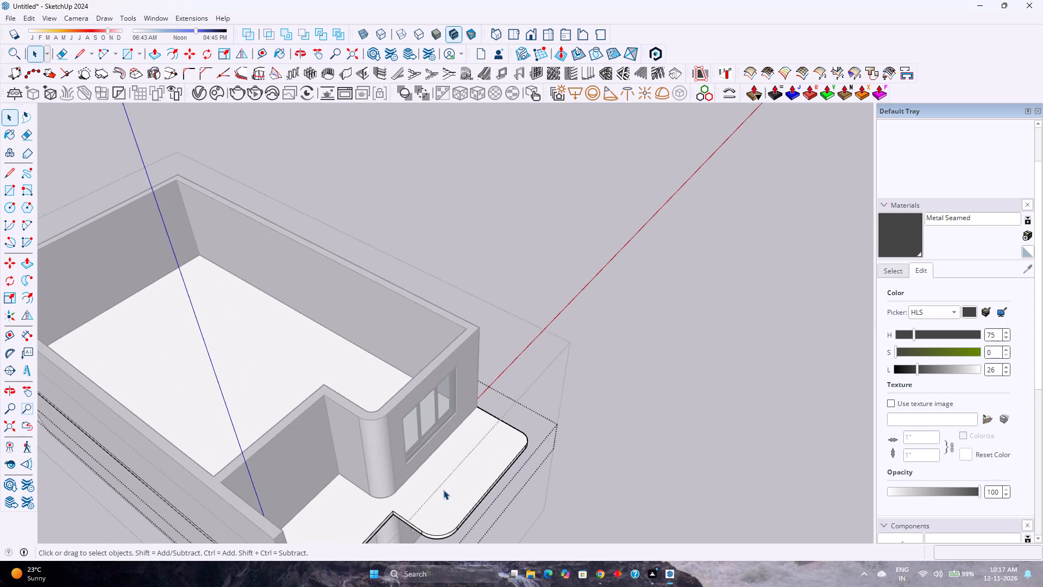
pyautogui.click(451, 501)
pyautogui.scroll(4, 451, 501)
pyautogui.scroll(-8, 474, 489)
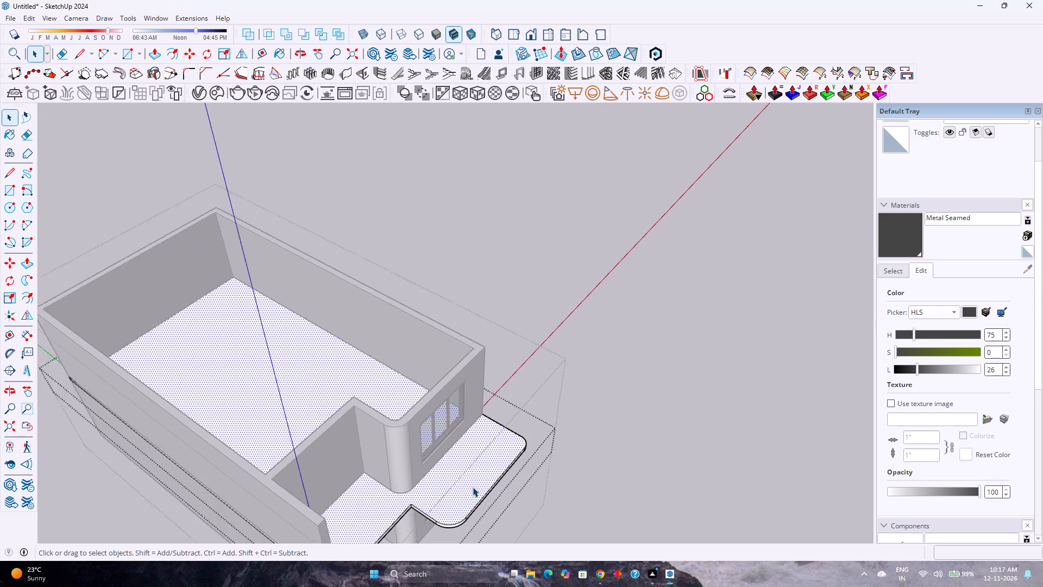
pyautogui.scroll(-1, 473, 487)
pyautogui.scroll(8, 573, 537)
pyautogui.moveTo(556, 518); pyautogui.dragTo(496, 469, button='middle')
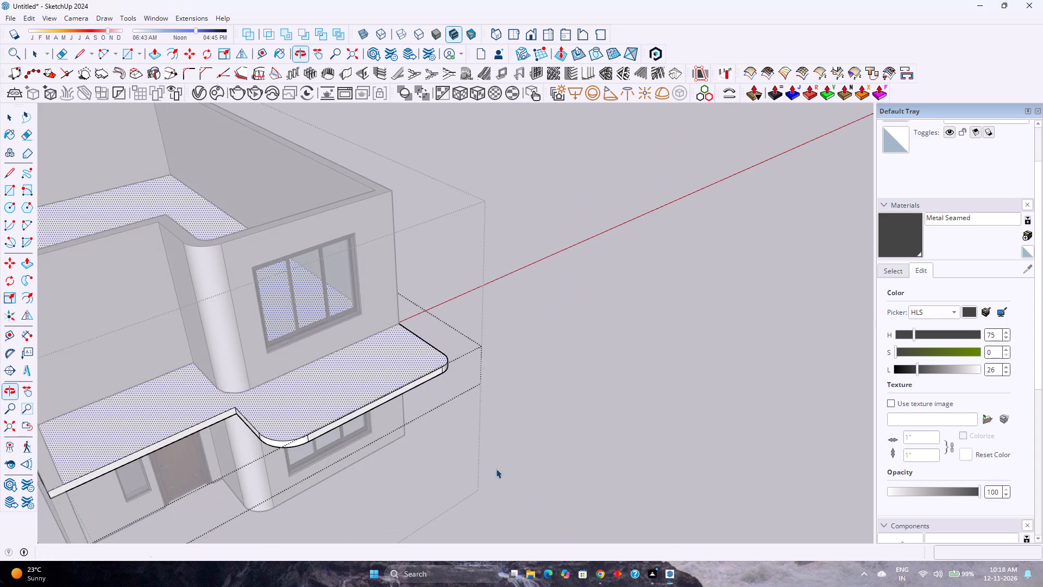
pyautogui.middleClick(496, 469)
pyautogui.scroll(4, 301, 444)
pyautogui.moveTo(287, 437); pyautogui.dragTo(301, 502, button='middle')
pyautogui.middleClick(301, 502)
# Offset the projecting slab's top outer edges, including both rounded corner arcs, 3" inward to outline a border strip.
pyautogui.click(281, 476)
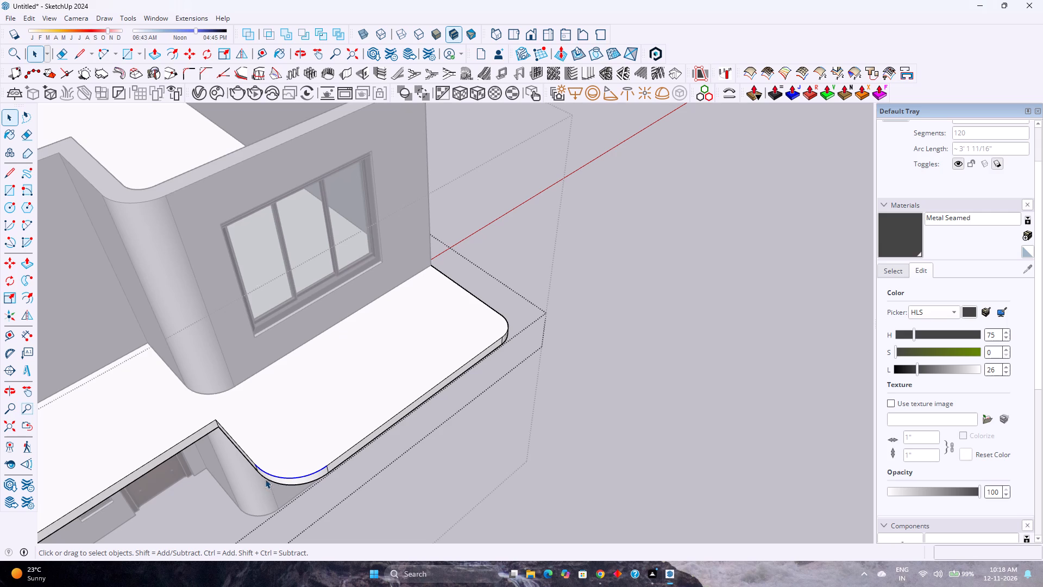
pyautogui.scroll(4, 259, 477)
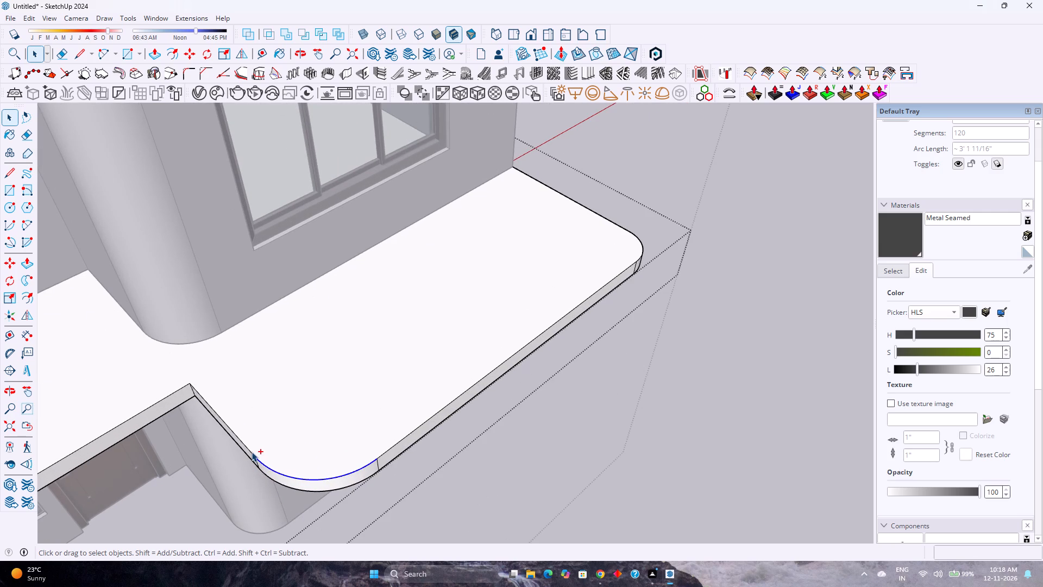
pyautogui.keyDown('ctrl'); pyautogui.click(252, 452); pyautogui.keyUp('ctrl')
pyautogui.keyDown('ctrl'); pyautogui.click(400, 440); pyautogui.keyUp('ctrl')
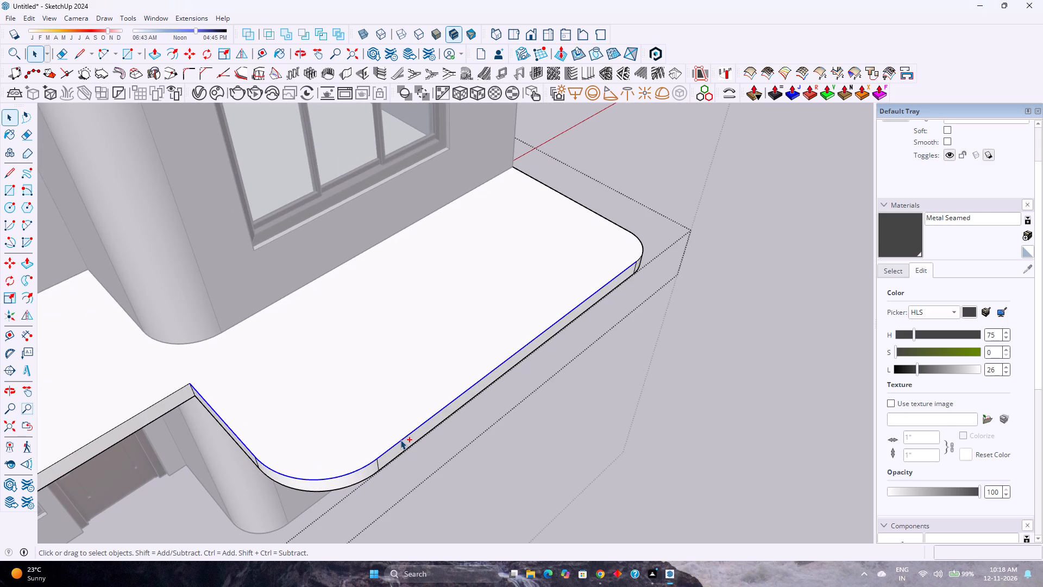
pyautogui.keyDown('ctrl'); pyautogui.scroll(1, 650, 248); pyautogui.keyUp('ctrl')
pyautogui.keyDown('ctrl'); pyautogui.moveTo(650, 248); pyautogui.dragTo(507, 274, button='middle'); pyautogui.keyUp('ctrl')
pyautogui.keyDown('ctrl'); pyautogui.scroll(3, 534, 264); pyautogui.keyUp('ctrl')
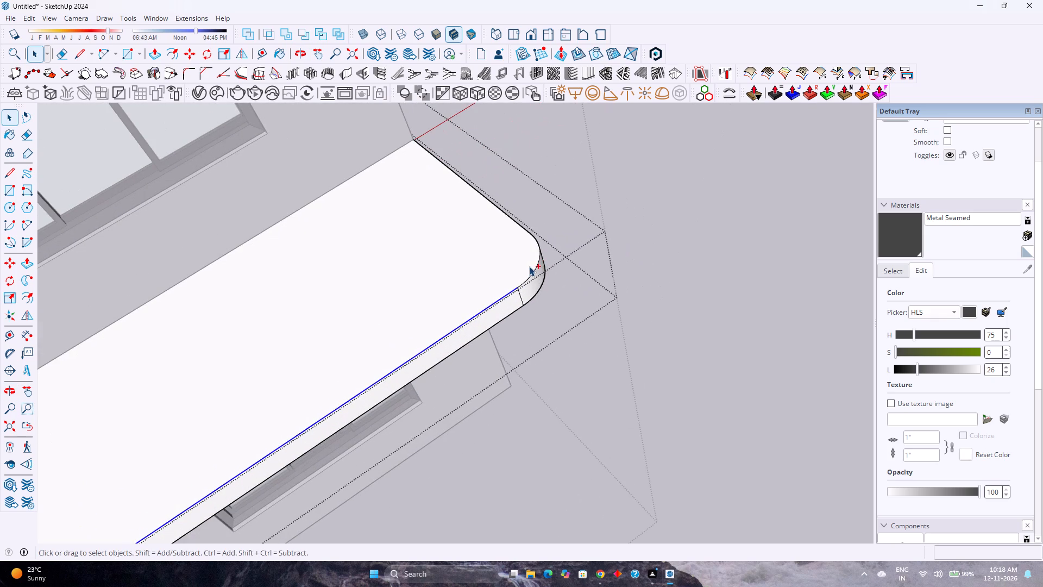
pyautogui.keyDown('ctrl'); pyautogui.click(536, 268); pyautogui.keyUp('ctrl')
pyautogui.keyDown('ctrl'); pyautogui.click(535, 265); pyautogui.keyUp('ctrl')
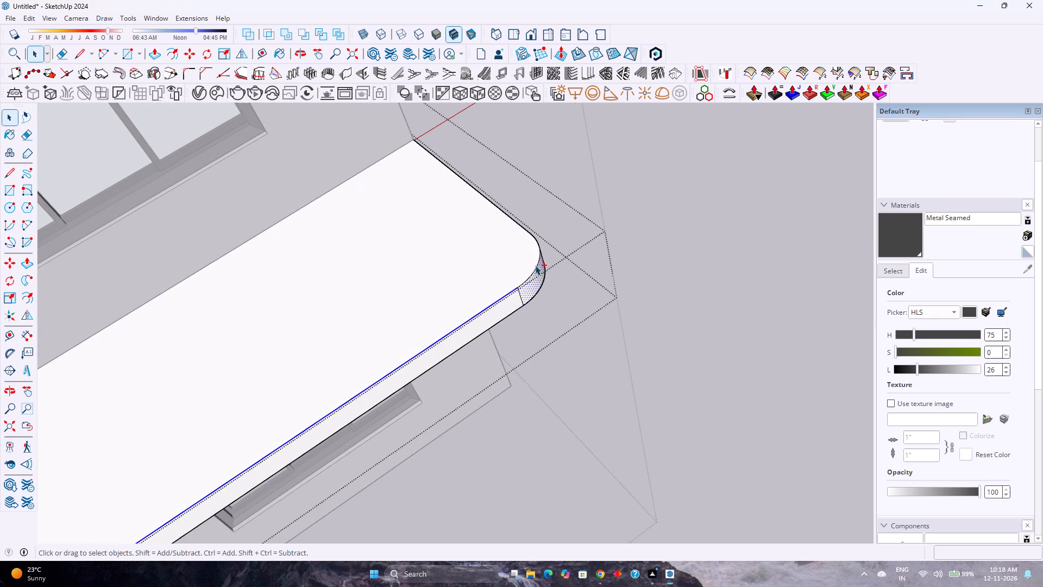
pyautogui.keyDown('ctrl'); pyautogui.click(514, 221); pyautogui.keyUp('ctrl')
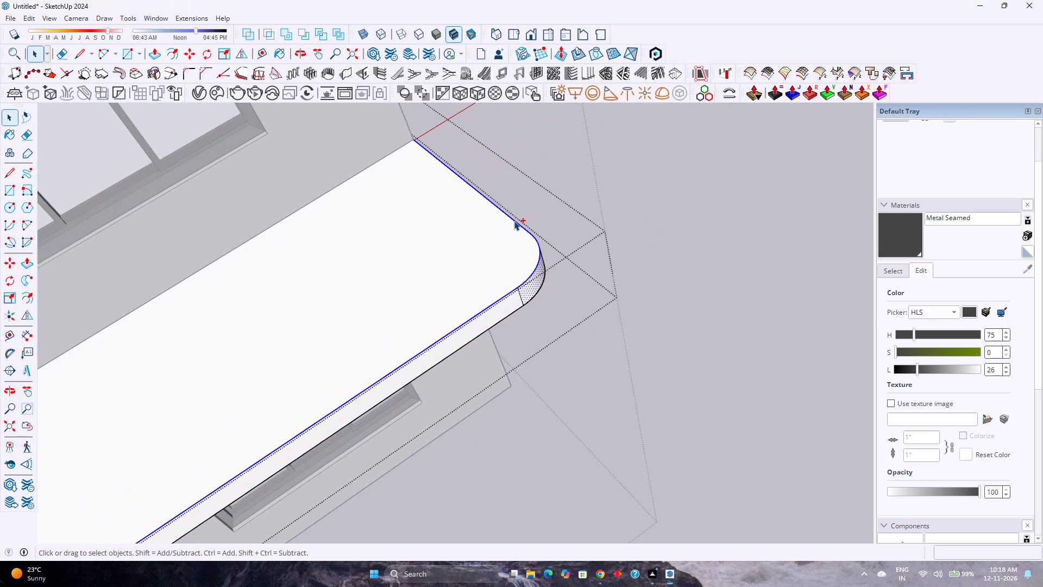
pyautogui.rightClick(514, 221)
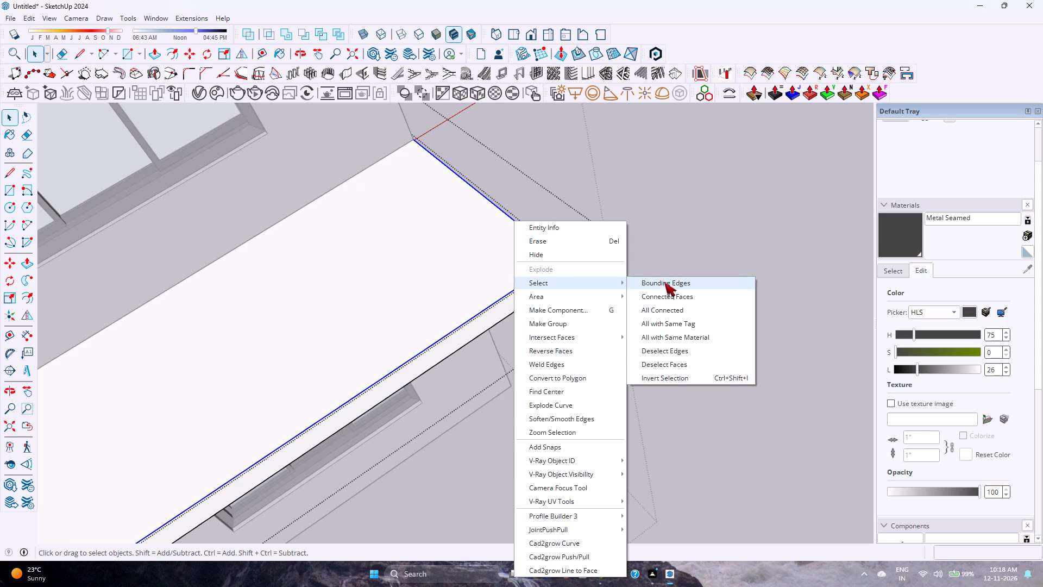
pyautogui.click(697, 359)
pyautogui.scroll(-7, 687, 348)
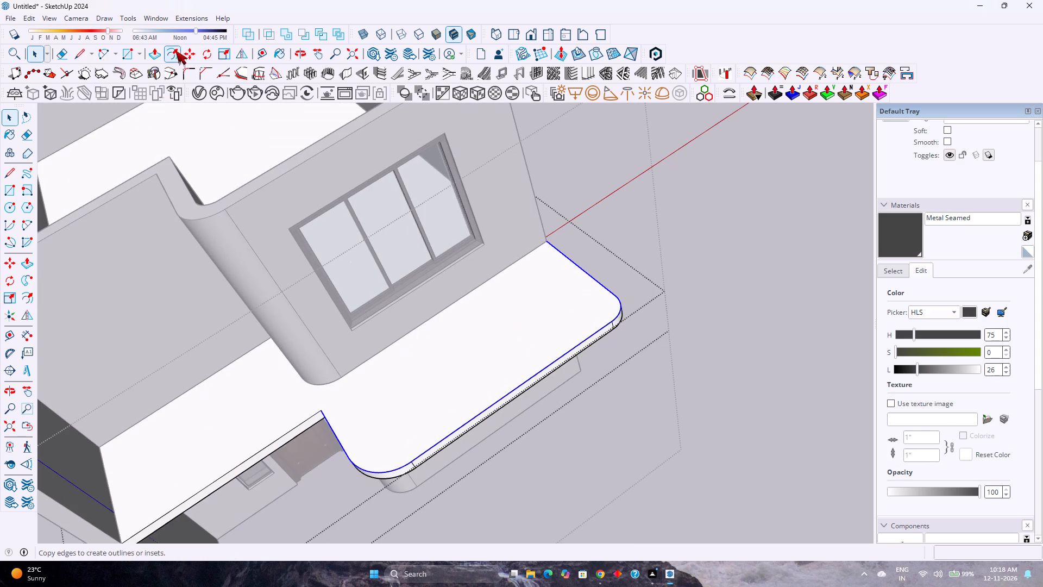
pyautogui.click(175, 51)
pyautogui.click(388, 481)
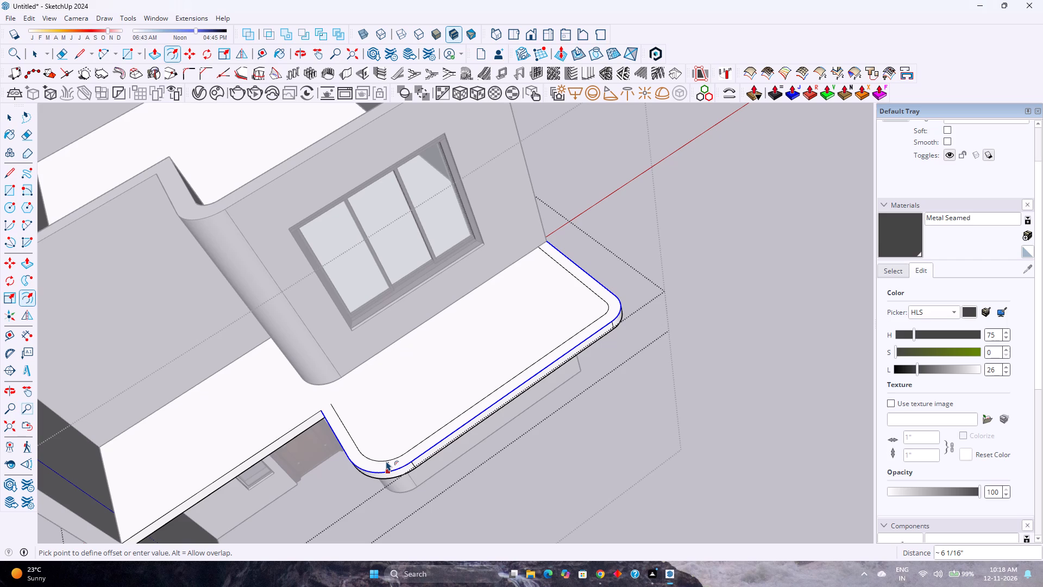
pyautogui.press('3')
pyautogui.press('Return')
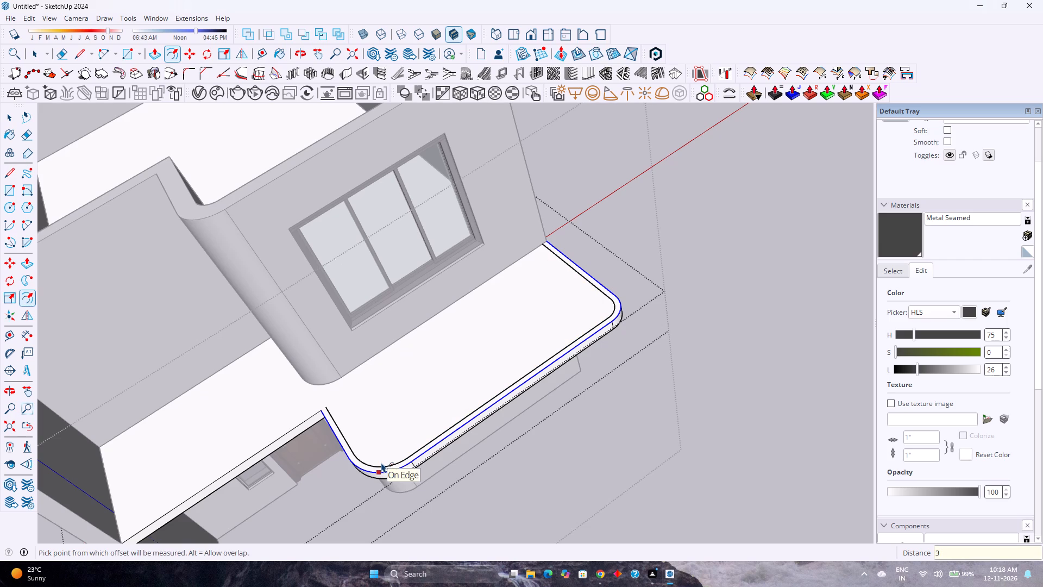
pyautogui.press('space')
# Close the open end of the 3" border strip with a short line at the slab's inner corner, working inside the slab group.
pyautogui.scroll(2, 347, 428)
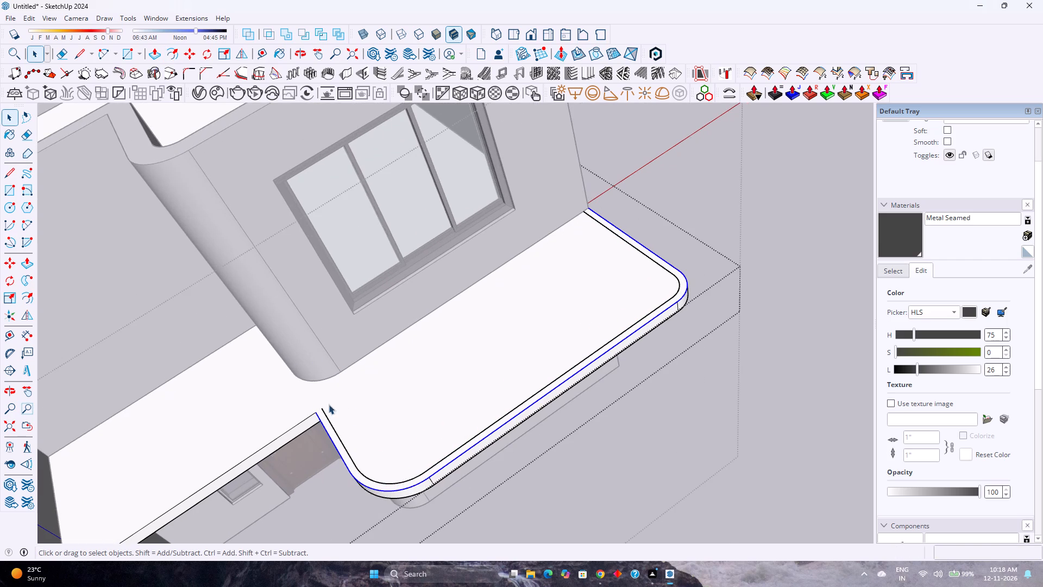
pyautogui.scroll(7, 321, 409)
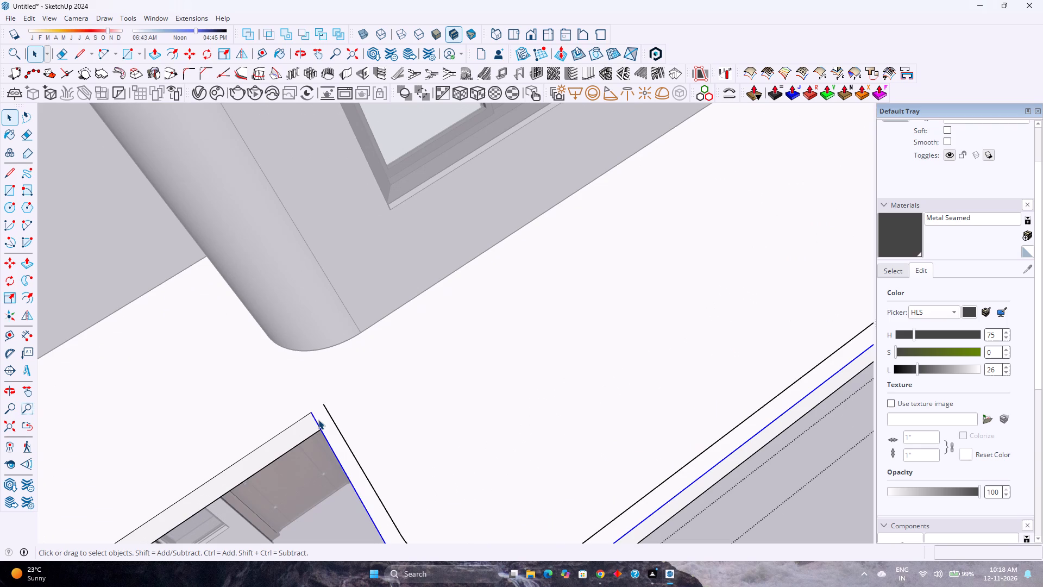
pyautogui.scroll(-3, 322, 404)
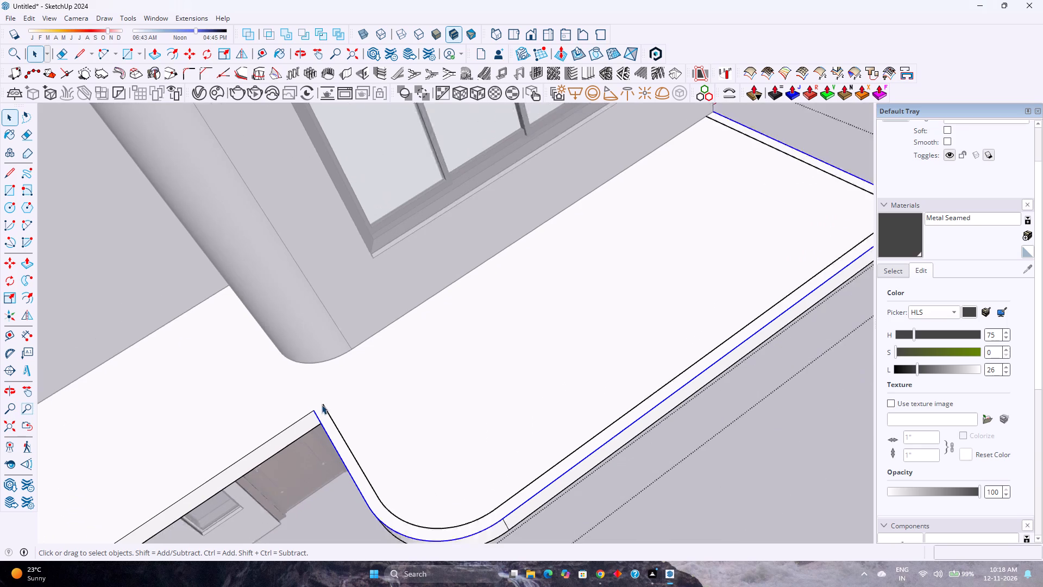
pyautogui.scroll(-2, 322, 404)
pyautogui.click(724, 430)
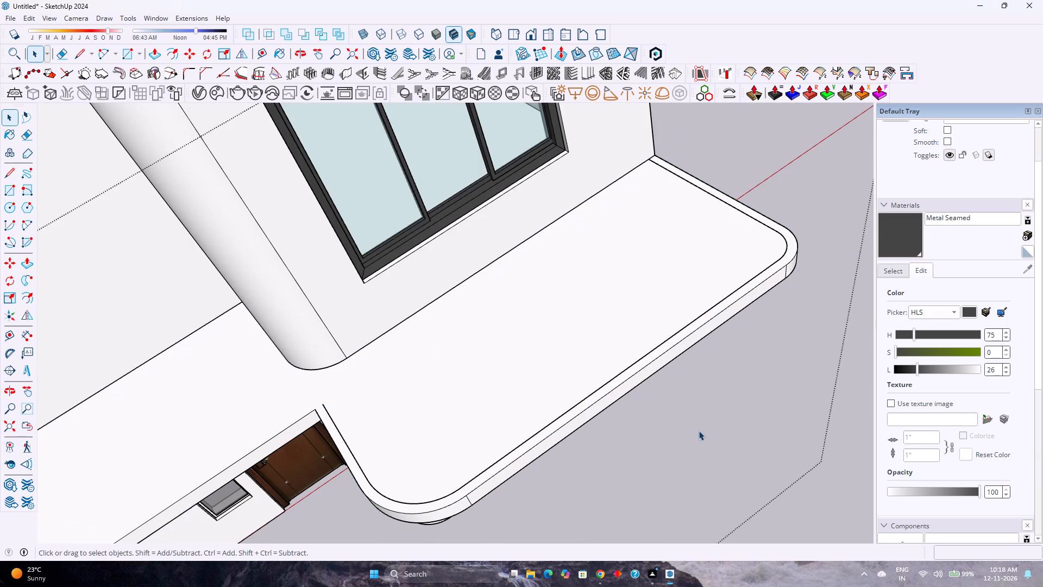
pyautogui.doubleClick(338, 426)
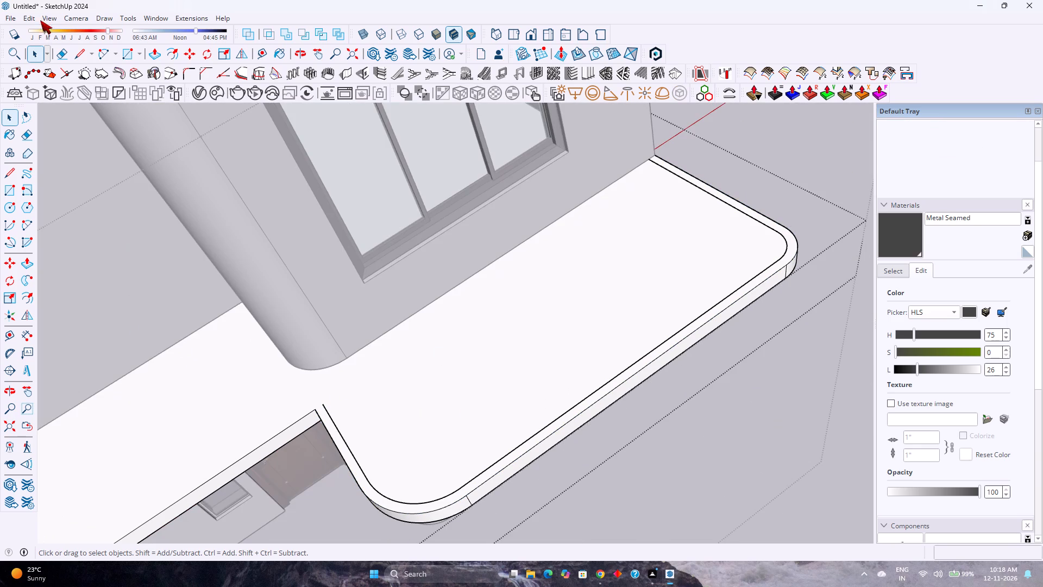
pyautogui.click(75, 49)
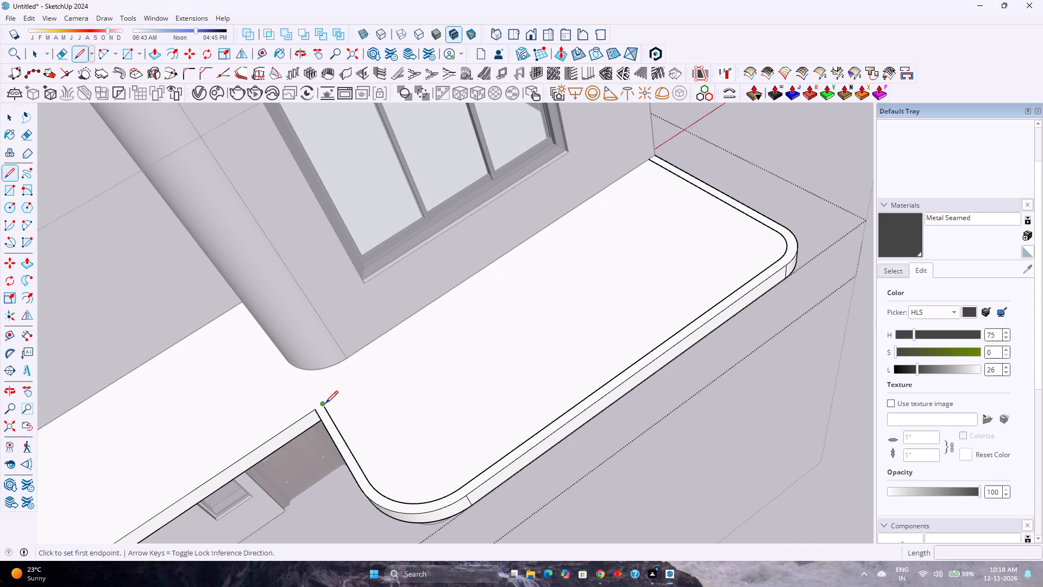
pyautogui.click(325, 403)
pyautogui.click(313, 409)
pyautogui.press('space')
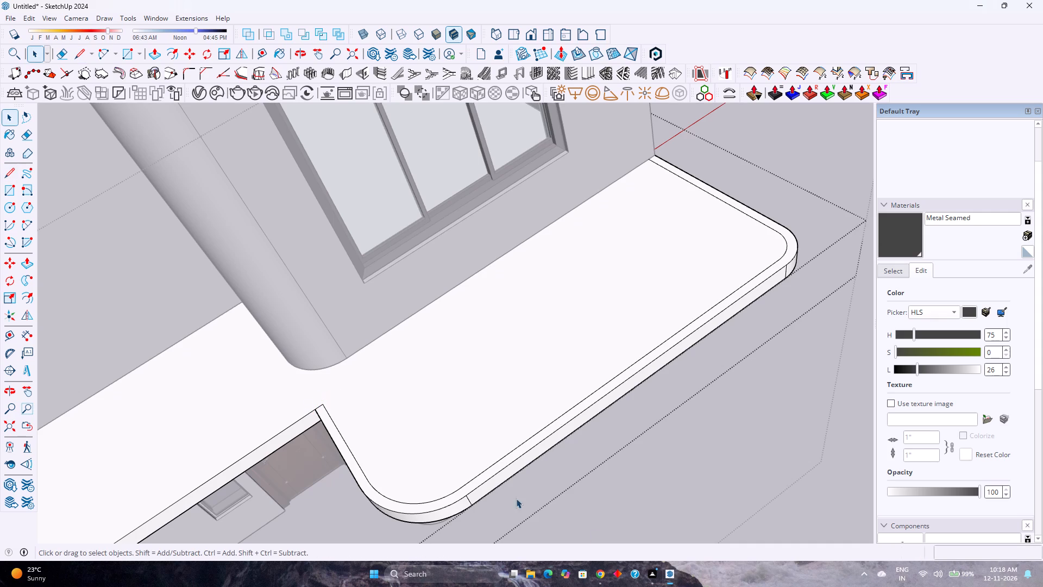
# Select the face of the 3" border strip that runs around the slab projection.
pyautogui.scroll(5, 668, 157)
pyautogui.moveTo(662, 155); pyautogui.dragTo(633, 221, button='middle')
pyautogui.scroll(-15, 630, 201)
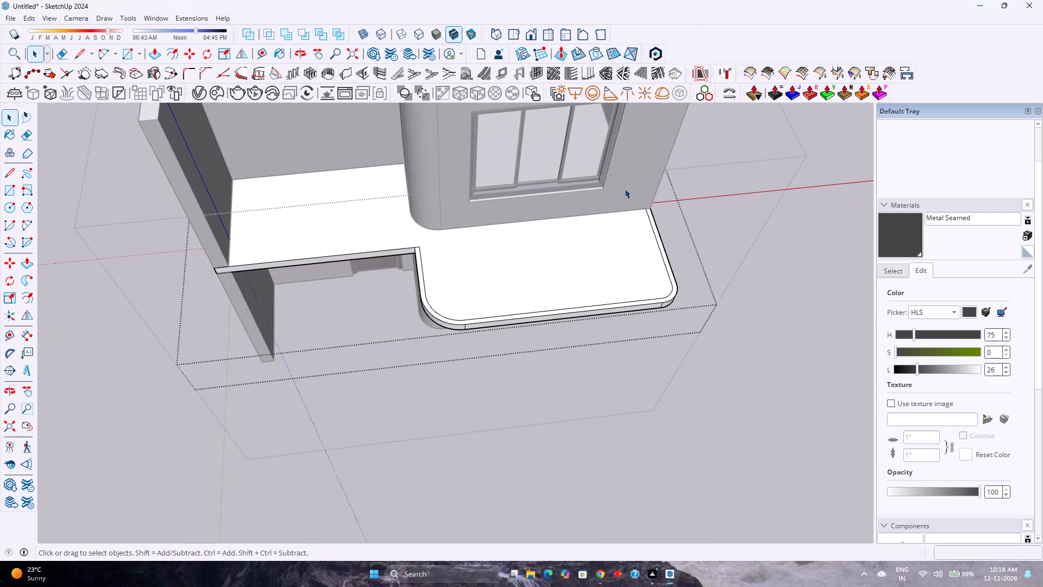
pyautogui.keyDown('shift'); pyautogui.moveTo(634, 192); pyautogui.dragTo(491, 369, button='middle'); pyautogui.keyUp('shift')
pyautogui.keyDown('shift'); pyautogui.middleClick(480, 321); pyautogui.keyUp('shift')
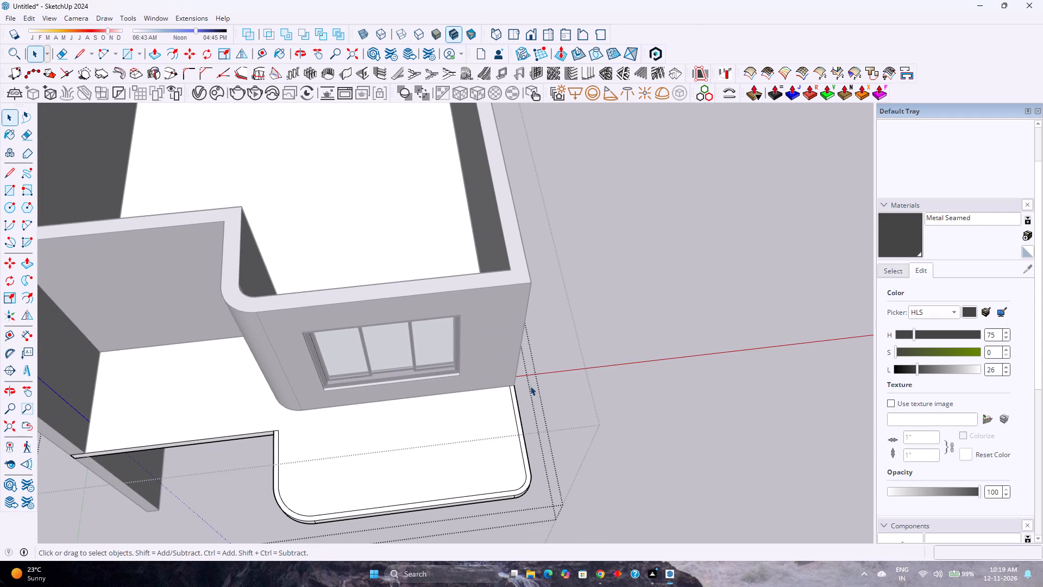
pyautogui.scroll(9, 516, 397)
pyautogui.click(508, 389)
pyautogui.scroll(3, 508, 380)
pyautogui.scroll(-13, 504, 373)
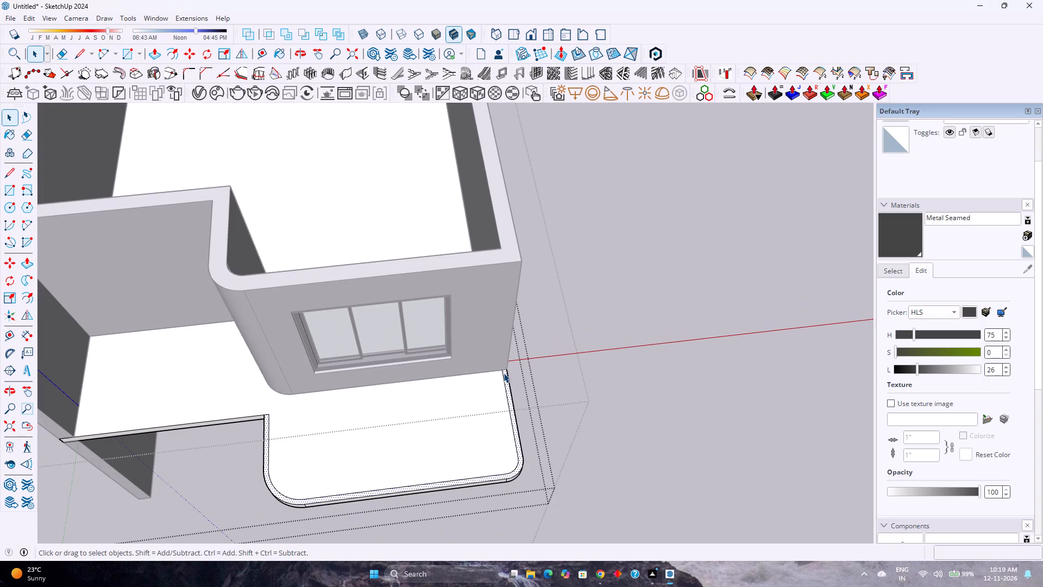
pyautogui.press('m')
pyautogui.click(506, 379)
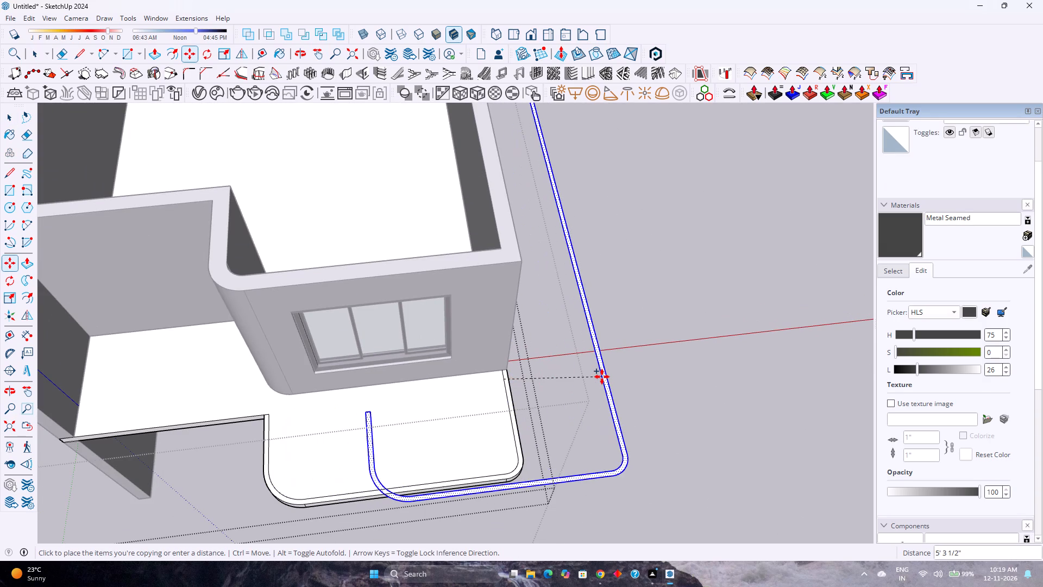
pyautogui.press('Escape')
# Draw a short line across the border strip's other end where it meets the window wall.
pyautogui.press('l')
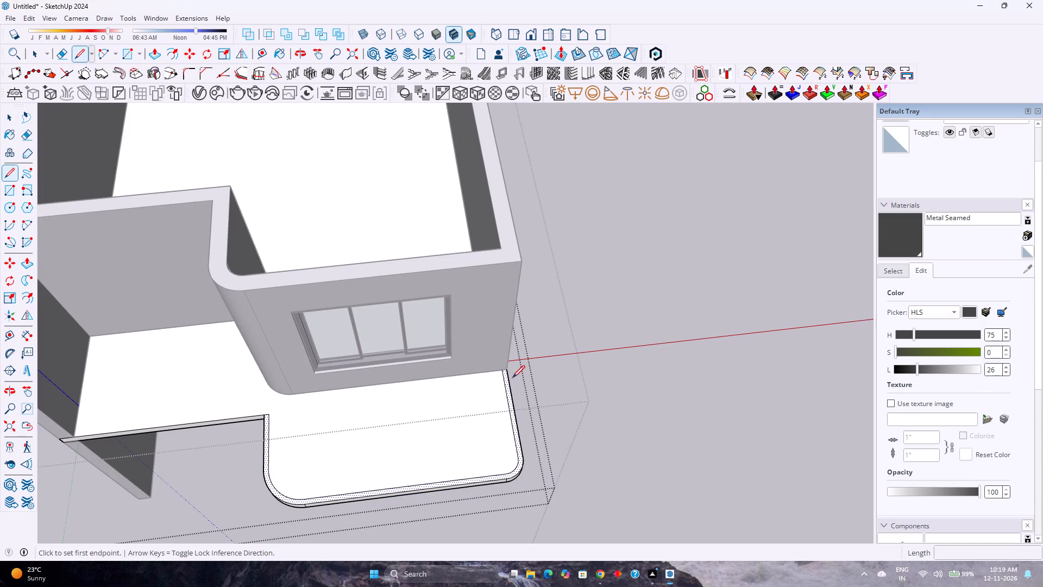
pyautogui.scroll(7, 502, 373)
pyautogui.click(507, 366)
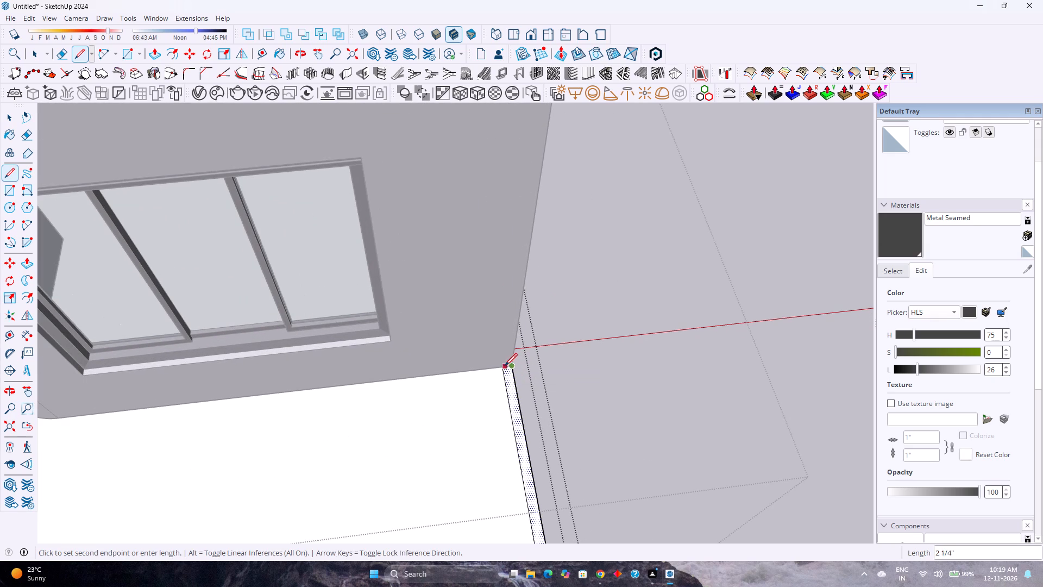
pyautogui.click(502, 368)
pyautogui.press('space')
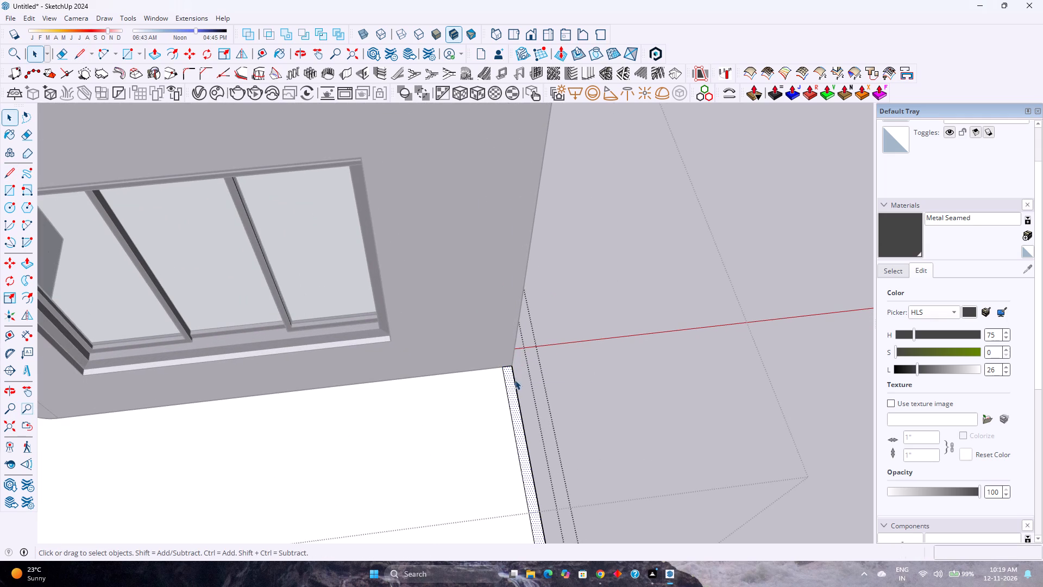
# Copy the selected border strip 14' along the red axis, placing it beside the house.
pyautogui.press('m')
pyautogui.click(511, 379)
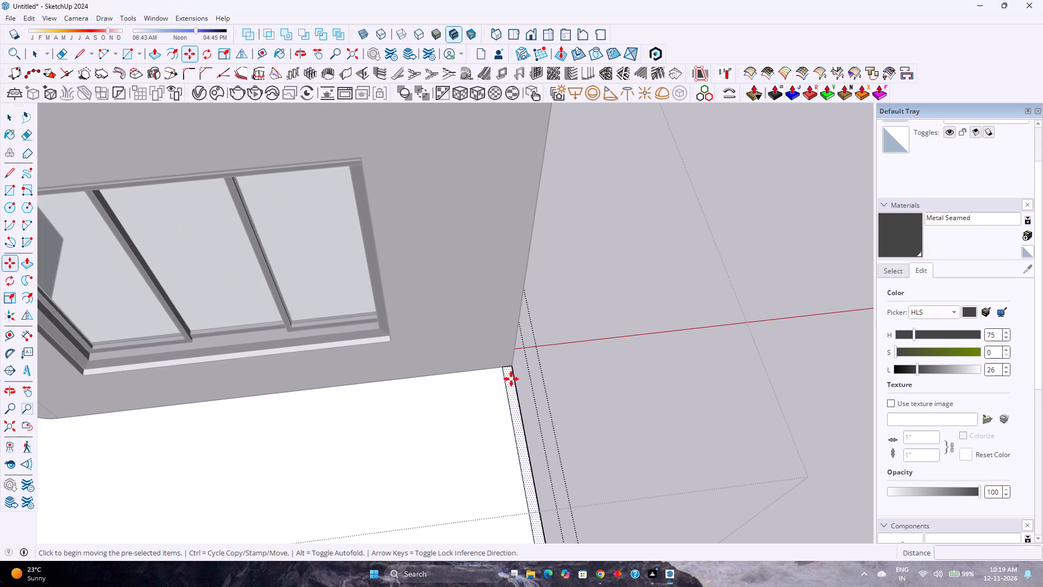
pyautogui.scroll(-8, 570, 376)
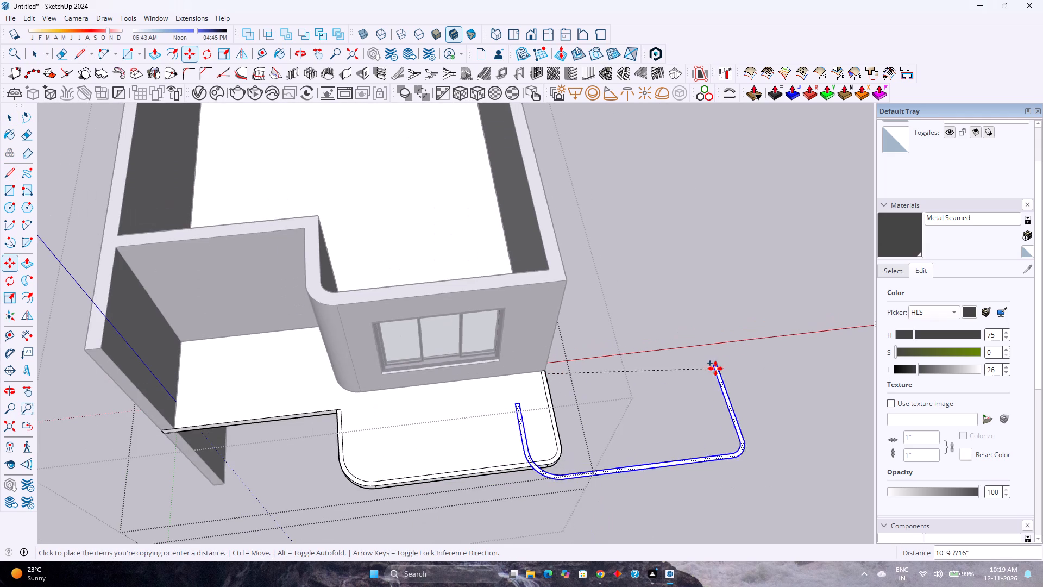
pyautogui.press('Right')
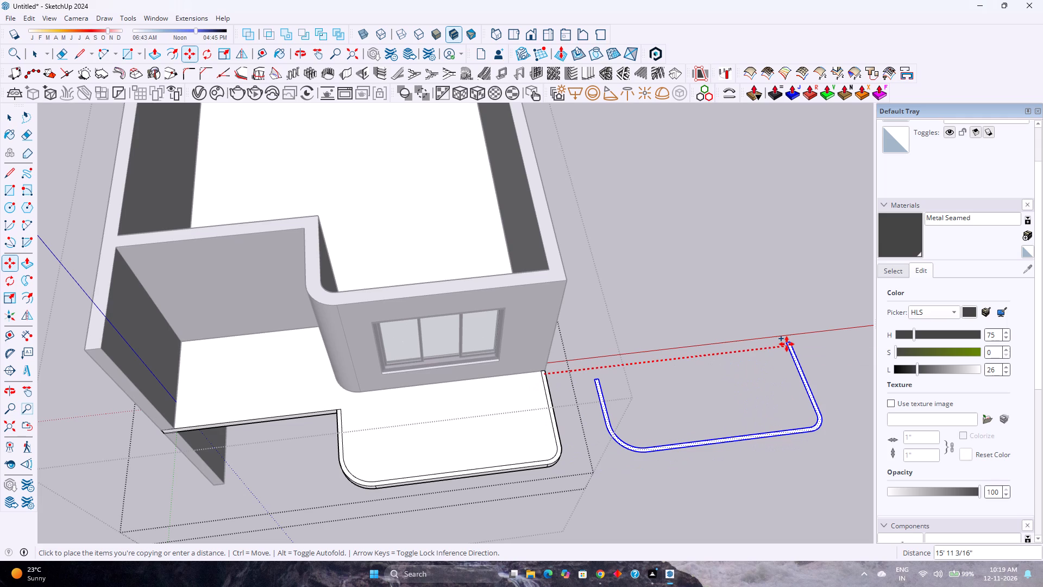
pyautogui.write("14'")
pyautogui.press('Return')
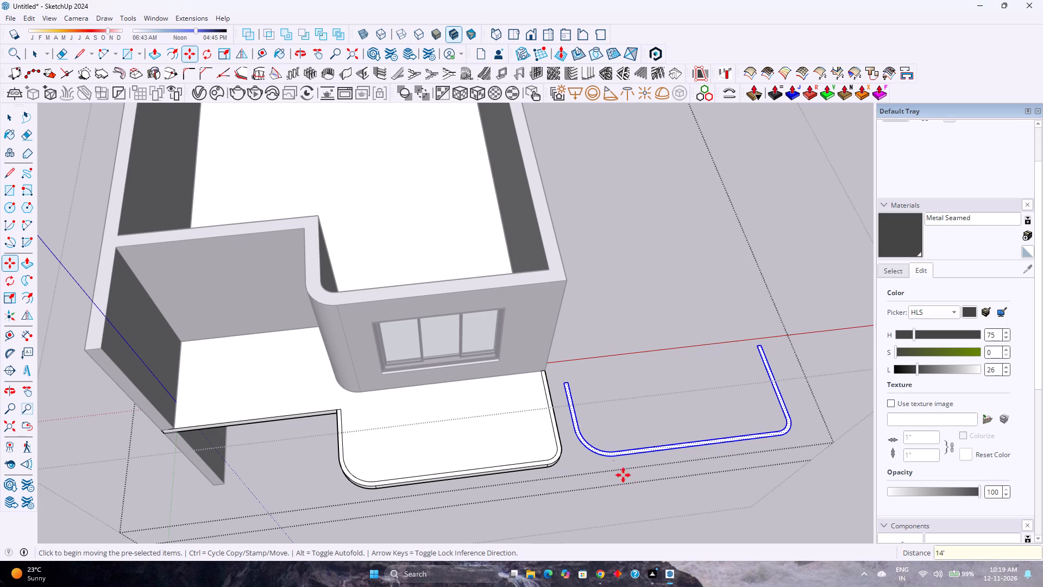
# Make the copied border strip into its own group.
pyautogui.scroll(8, 607, 464)
pyautogui.rightClick(605, 444)
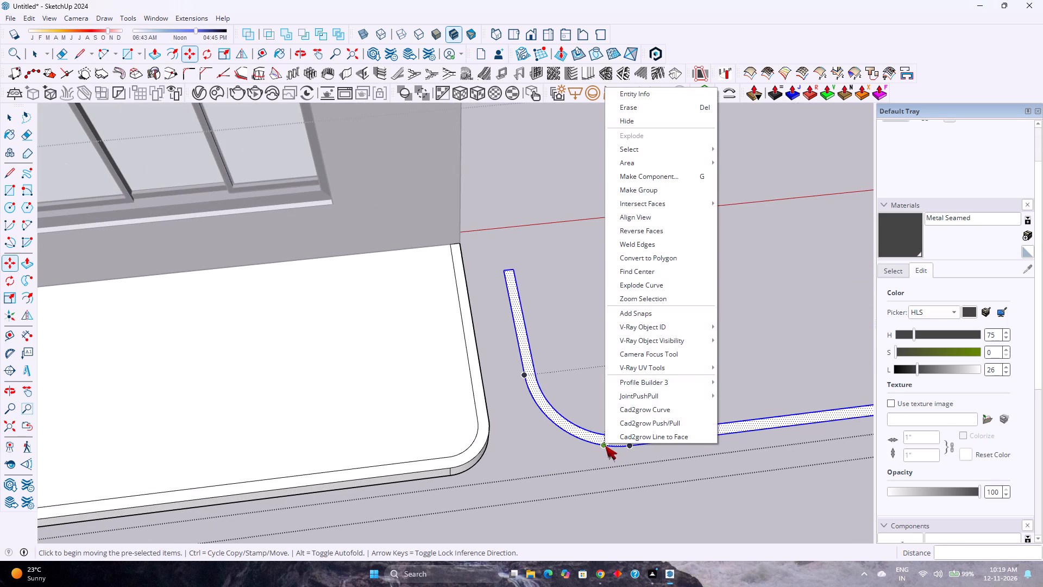
pyautogui.click(644, 192)
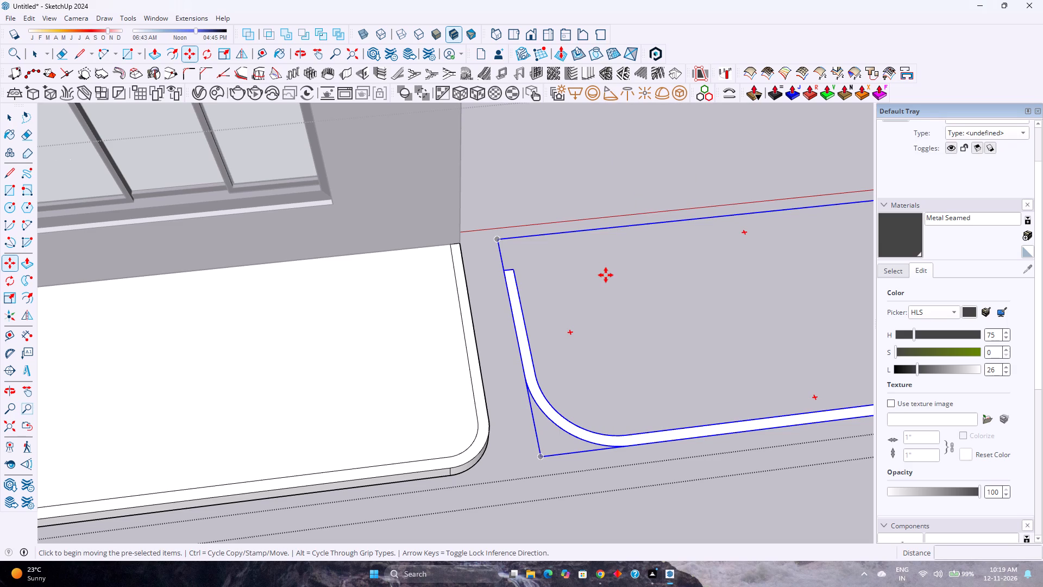
pyautogui.scroll(-9, 468, 334)
pyautogui.press('space')
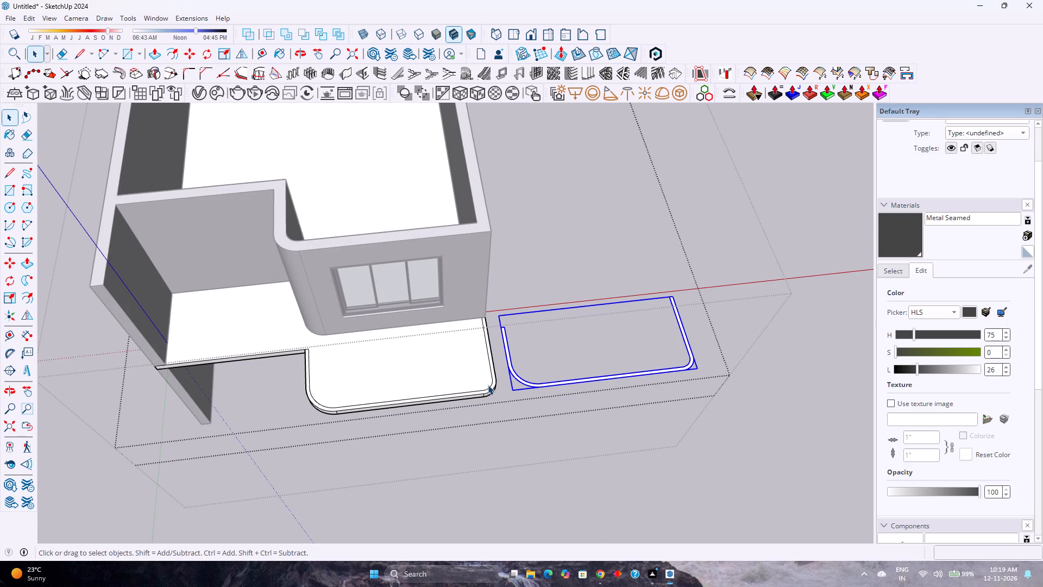
# Erase the leftover inner border lines on the slab projection at the rounded corner and along the side nearest the house's outer wall.
pyautogui.click(488, 385)
pyautogui.scroll(5, 487, 386)
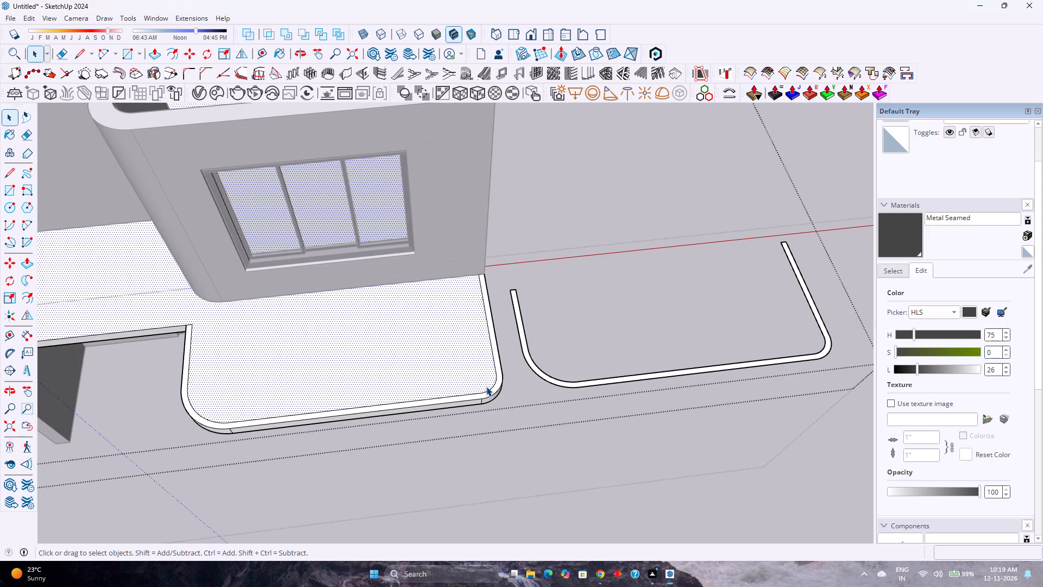
pyautogui.click(490, 386)
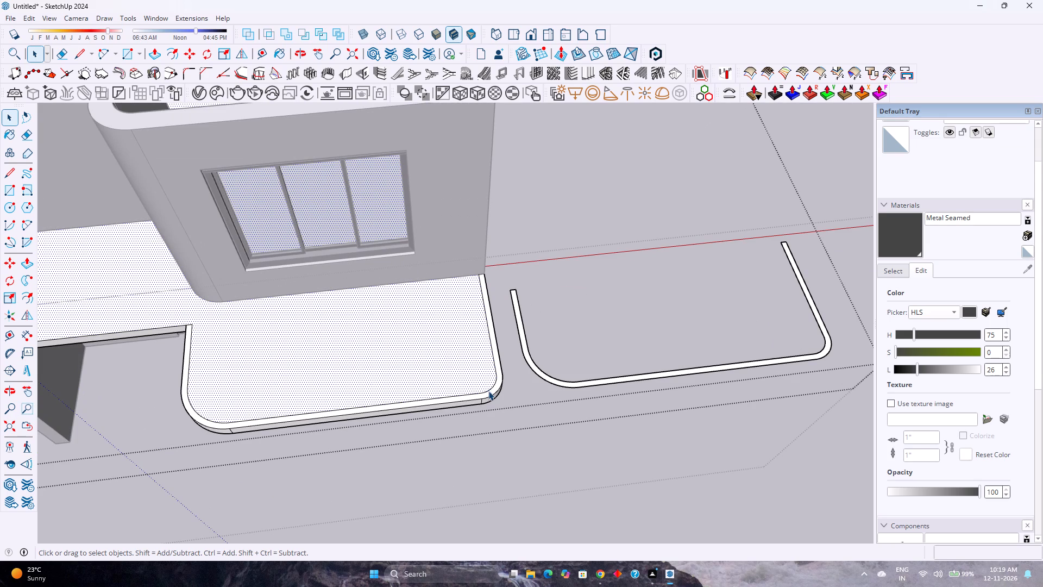
pyautogui.click(488, 391)
pyautogui.press('Delete')
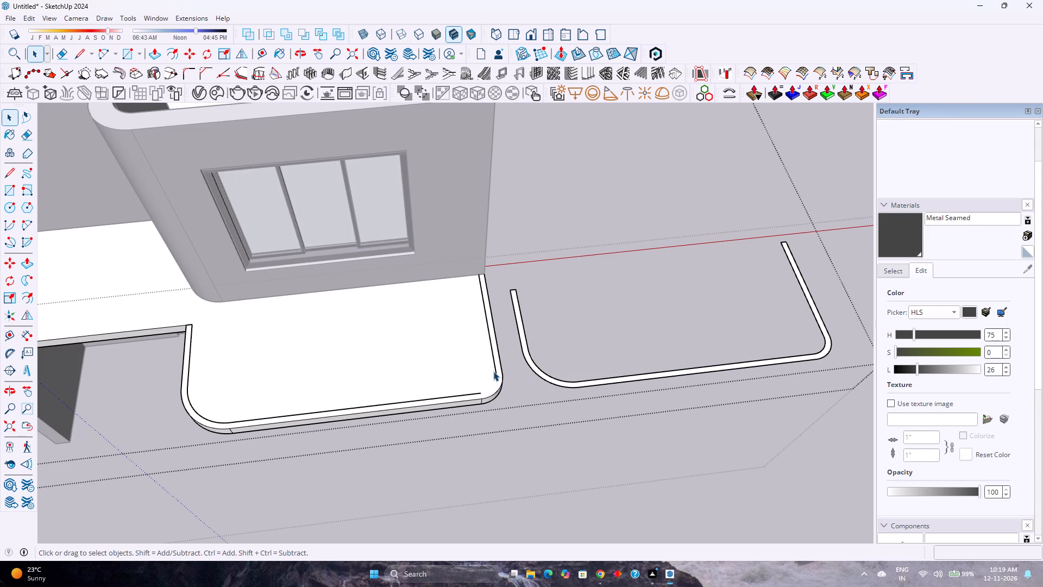
pyautogui.click(495, 367)
pyautogui.doubleClick(495, 367)
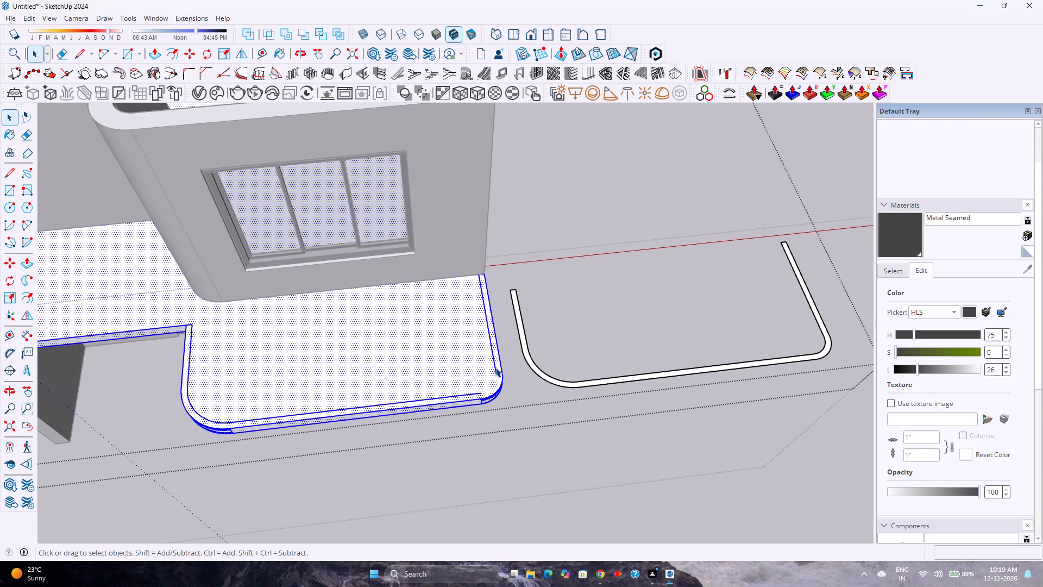
pyautogui.click(494, 368)
pyautogui.click(494, 368)
pyautogui.press('Delete')
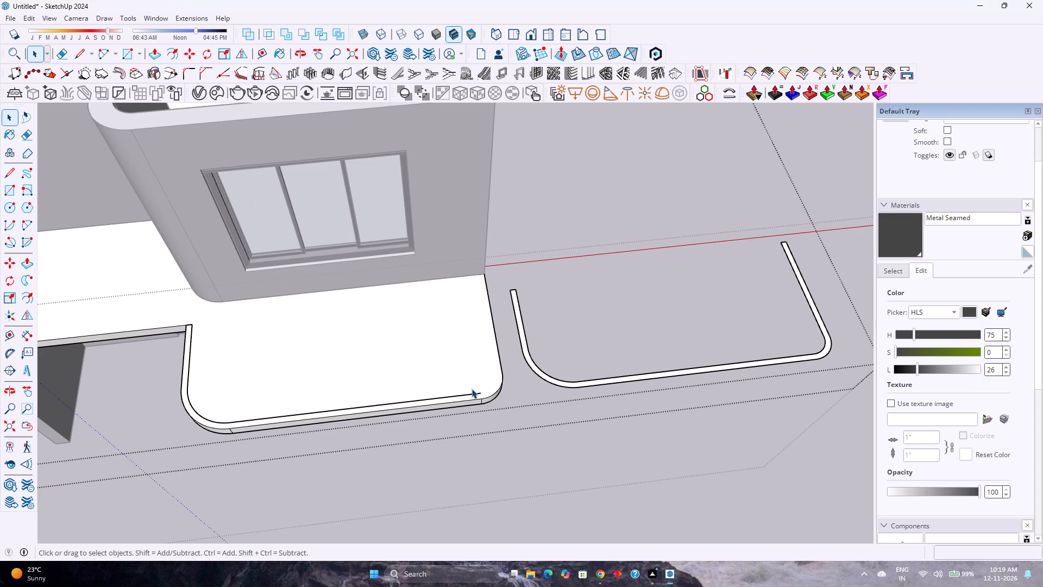
# Erase the inner border line along the slab projection's front edge, the short end line and the curved line on the entrance side.
pyautogui.doubleClick(472, 391)
pyautogui.click(472, 393)
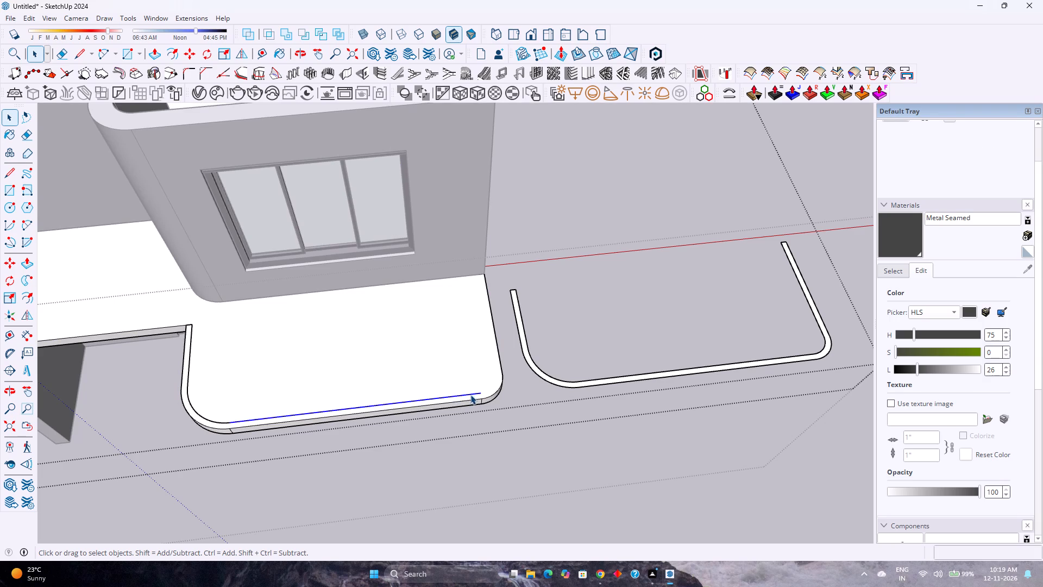
pyautogui.press('Delete')
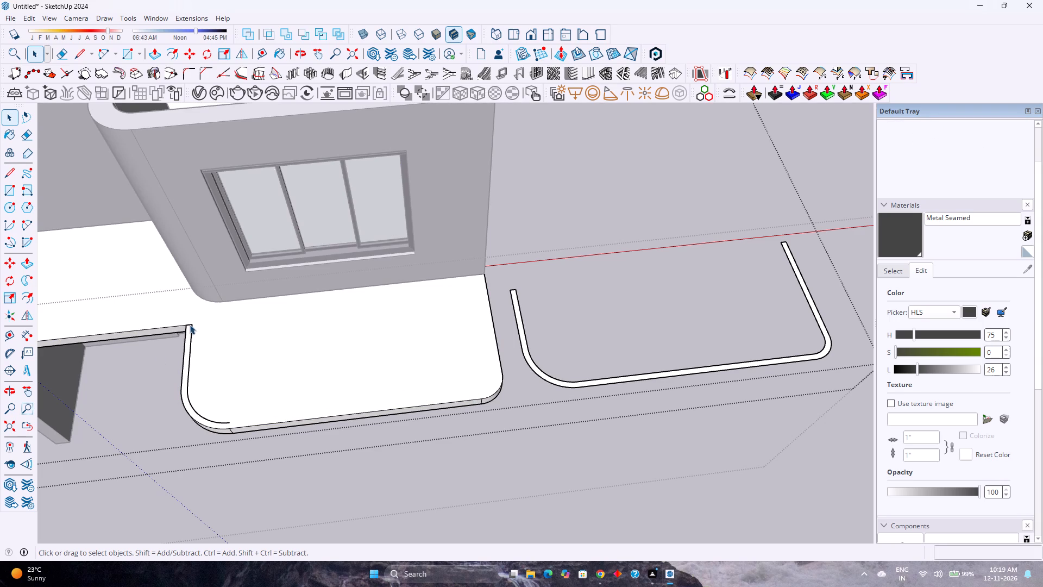
pyautogui.click(190, 324)
pyautogui.press('Delete')
pyautogui.click(191, 330)
pyautogui.doubleClick(191, 330)
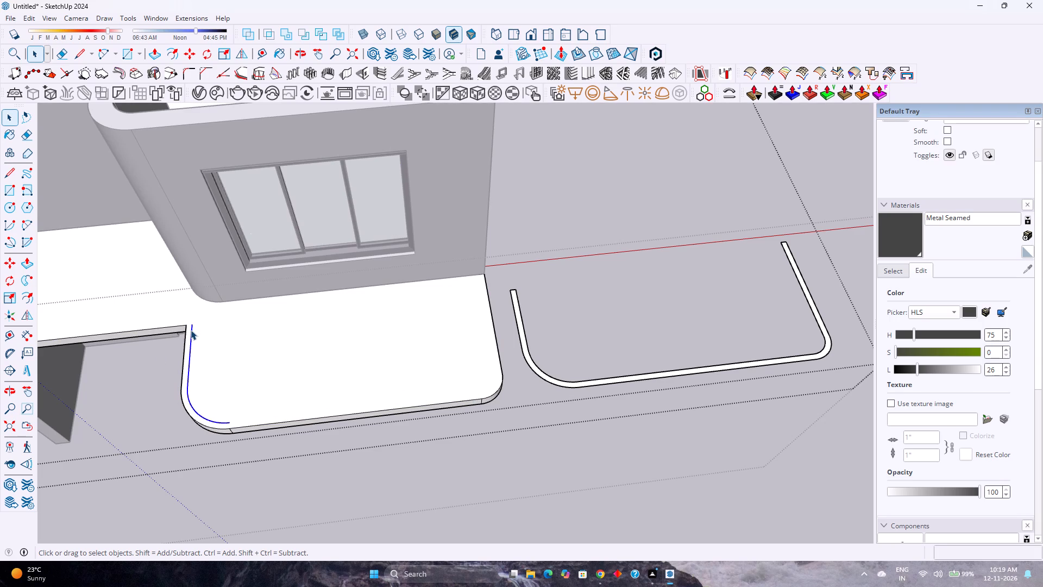
pyautogui.press('Delete')
# Cut the grouped border strip beside the house and paste it onto the projecting slab, one group level up outside the slab's group.
pyautogui.scroll(-3, 384, 382)
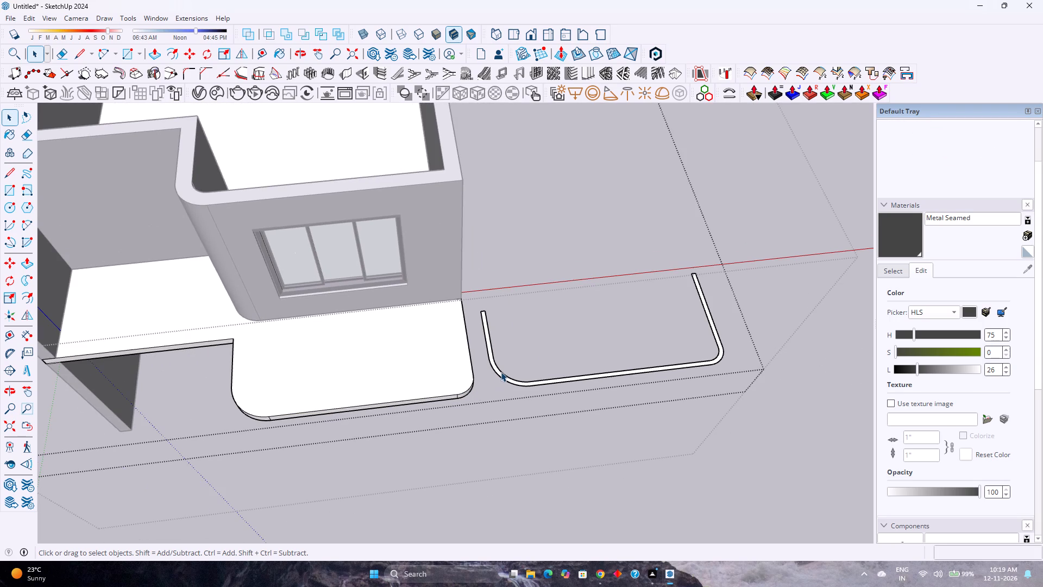
pyautogui.click(498, 372)
pyautogui.hotkey('ctrl', 'x')
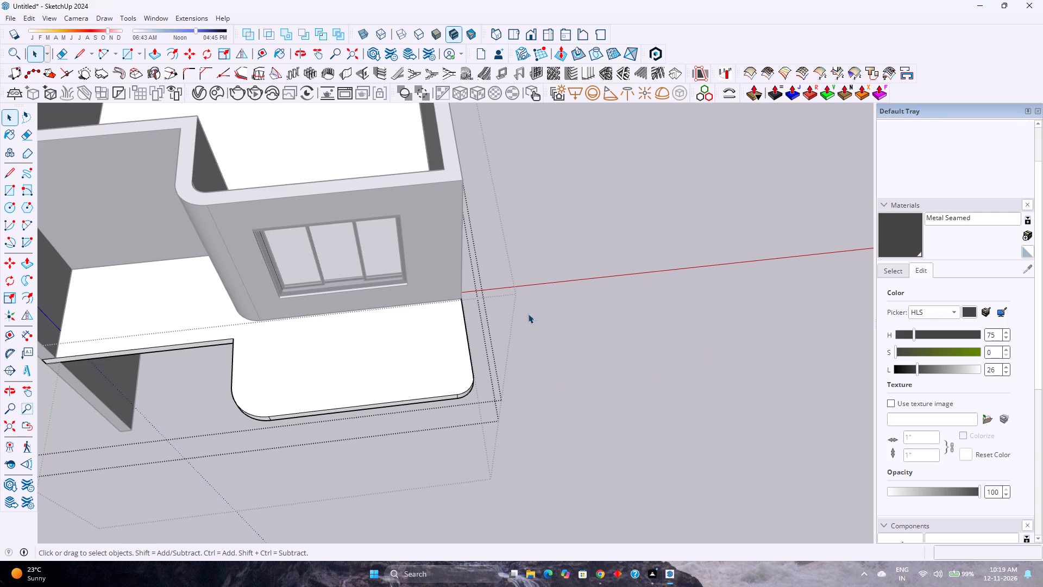
pyautogui.click(580, 324)
pyautogui.click(408, 339)
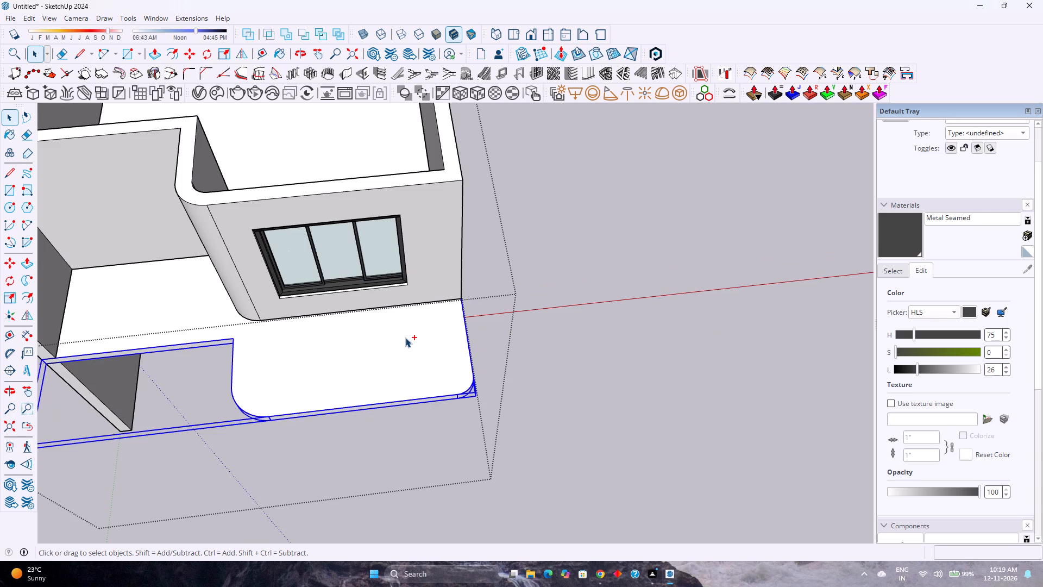
pyautogui.hotkey('ctrl', 'v')
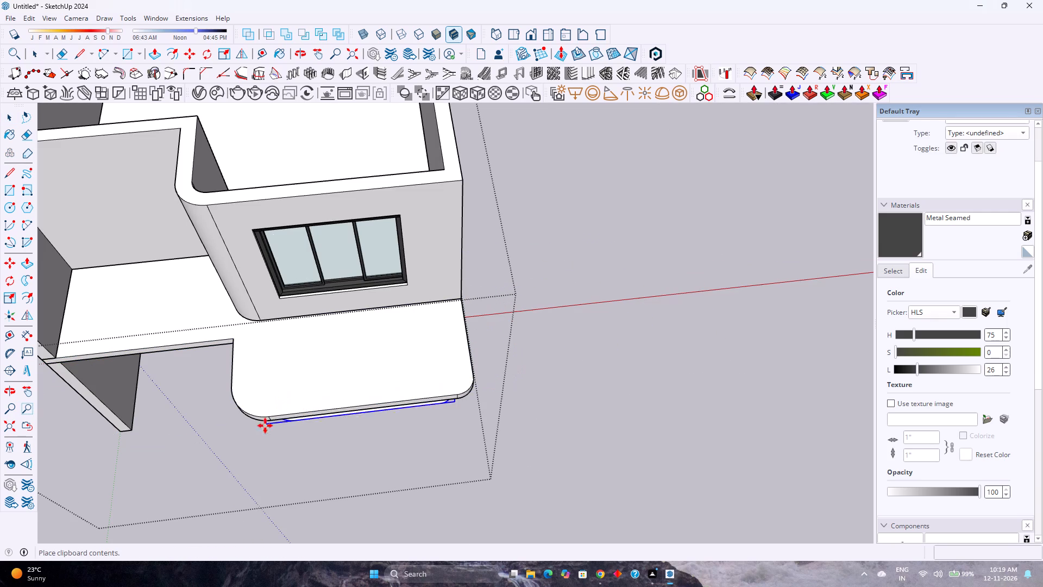
pyautogui.click(238, 410)
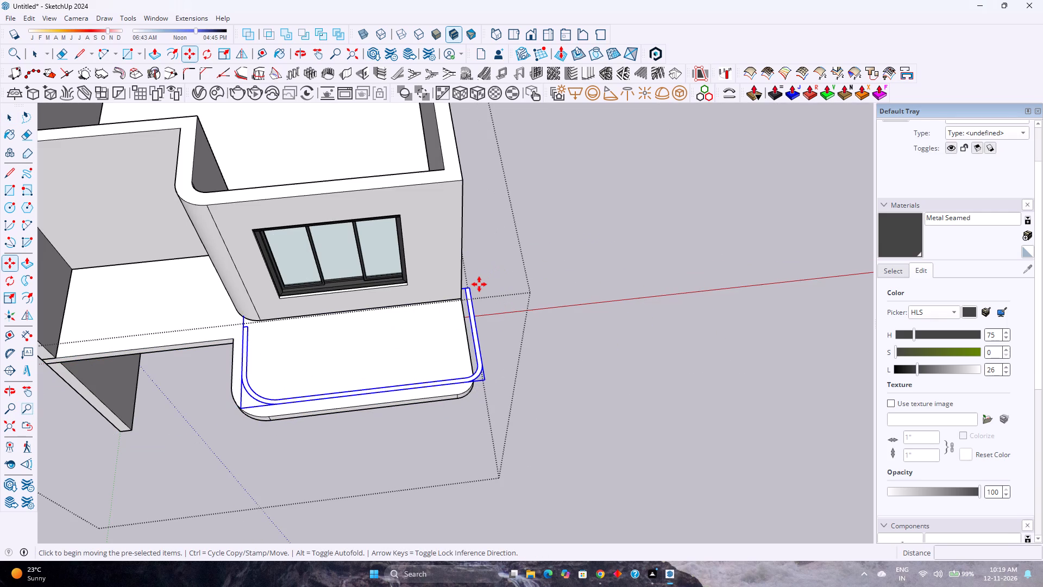
# Move the pasted border strip by its end corner onto the slab corner at the window wall so it follows the slab's edges.
pyautogui.scroll(5, 476, 286)
pyautogui.click(464, 290)
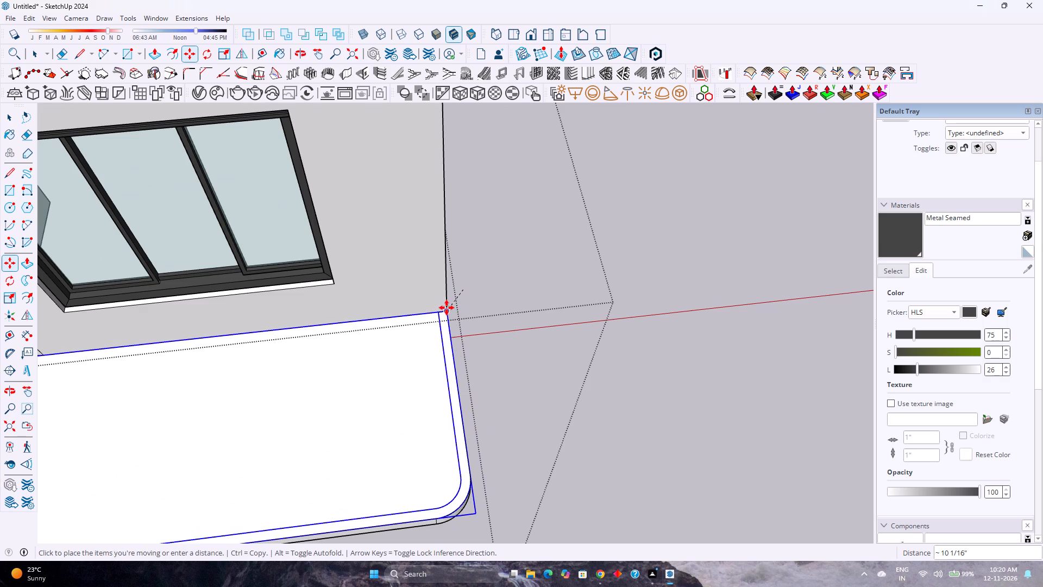
pyautogui.click(447, 308)
pyautogui.scroll(-10, 525, 292)
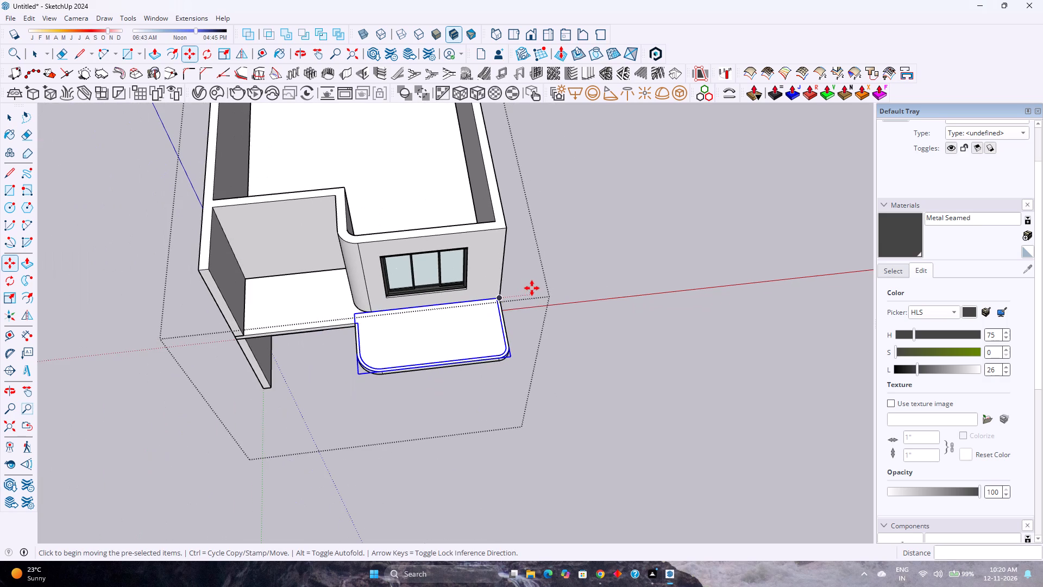
pyautogui.press('space')
# Extrude the border strip face inside its group upward by 3' to form the balcony parapet, and close the group.
pyautogui.scroll(9, 461, 374)
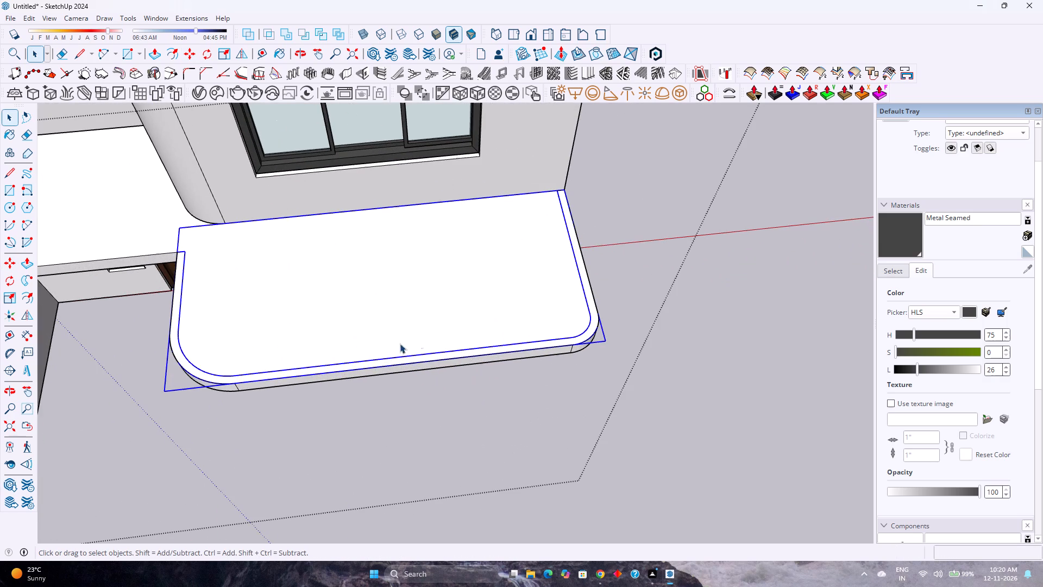
pyautogui.doubleClick(385, 362)
pyautogui.scroll(3, 385, 362)
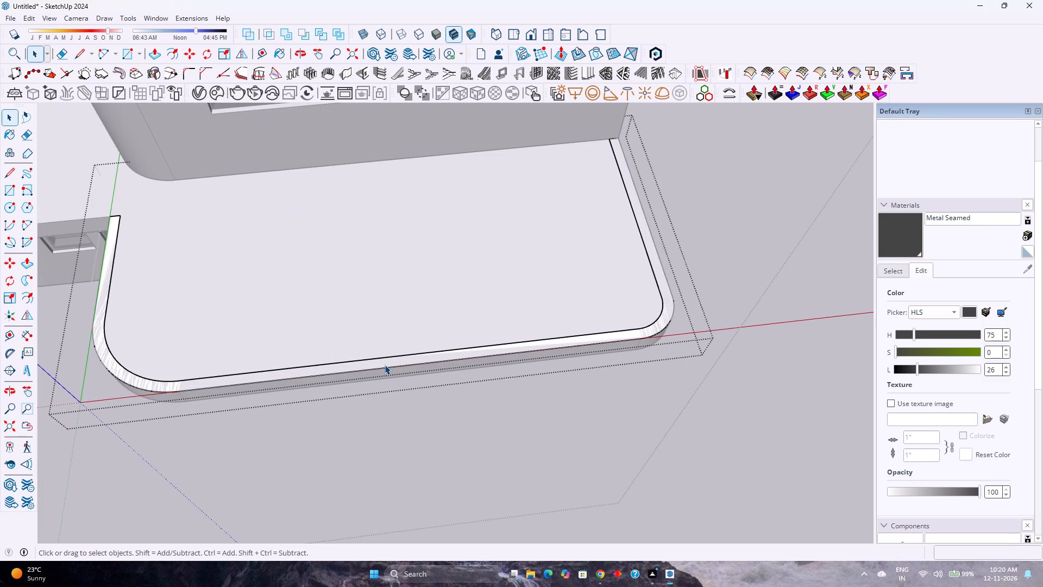
pyautogui.press('p')
pyautogui.click(385, 363)
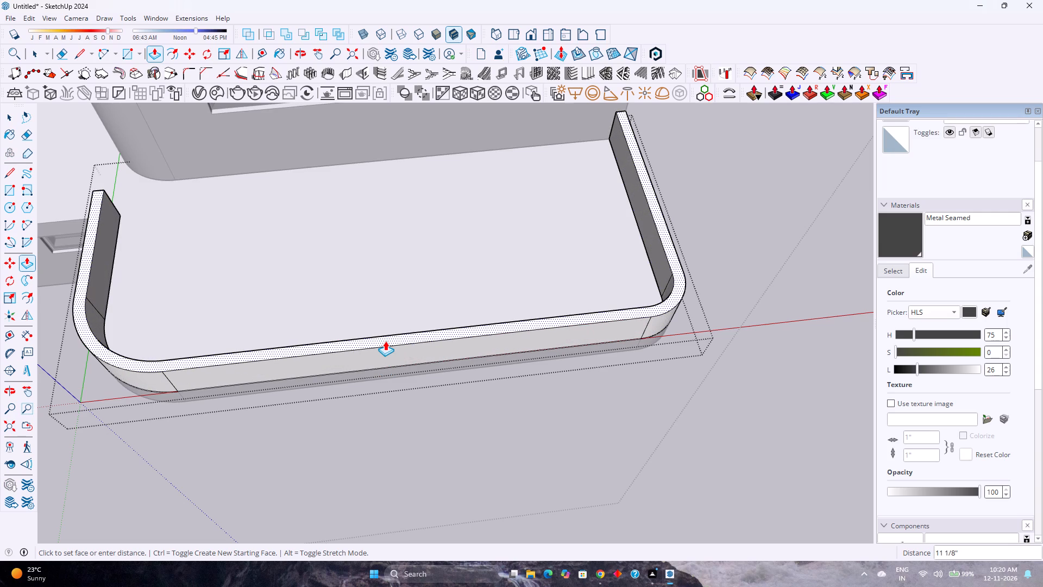
pyautogui.write("3'")
pyautogui.press('Return')
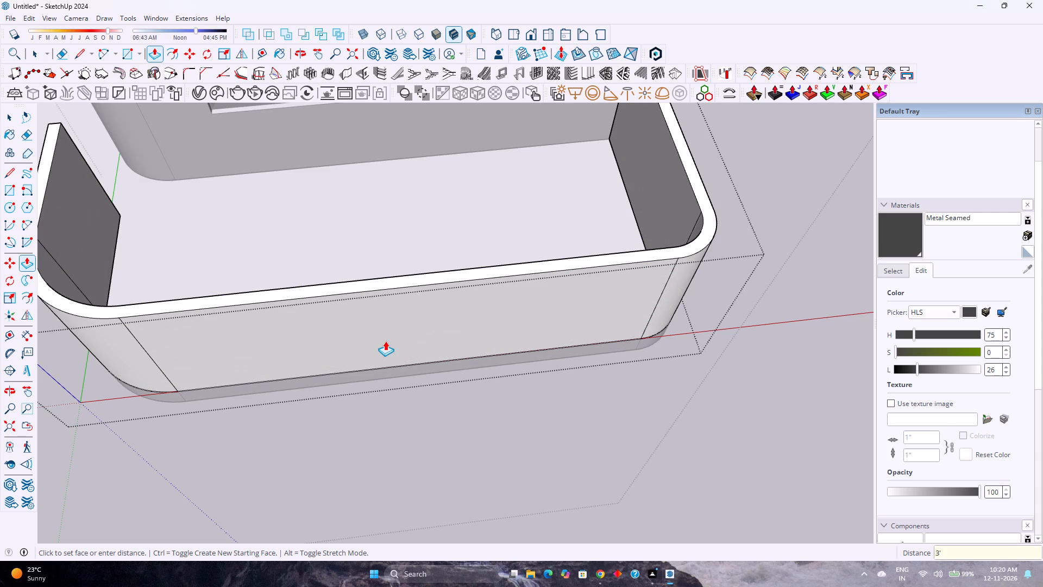
pyautogui.scroll(-4, 398, 353)
pyautogui.moveTo(373, 357); pyautogui.dragTo(367, 233, button='middle')
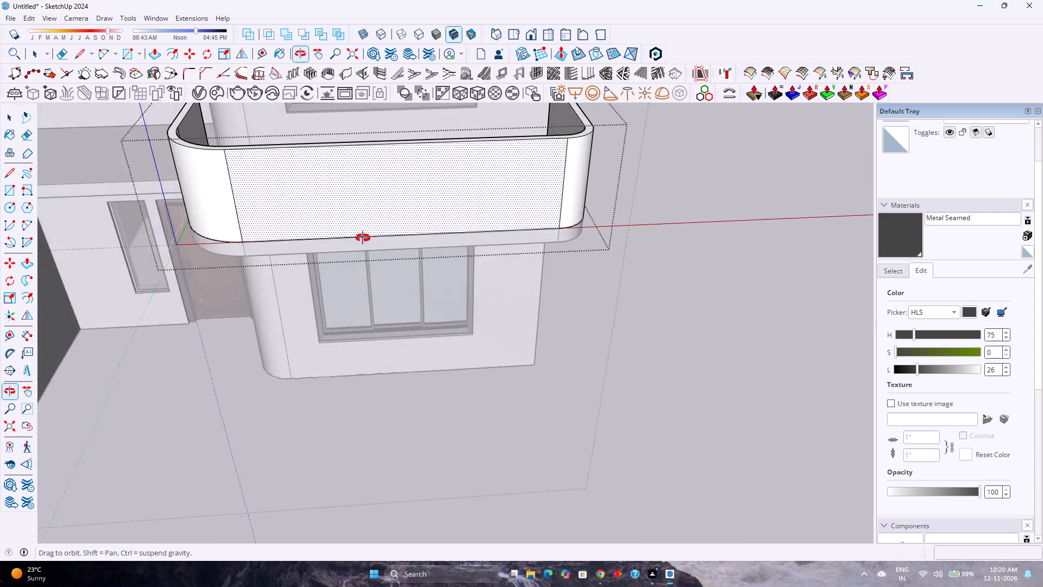
pyautogui.moveTo(367, 233); pyautogui.dragTo(366, 234, button='middle')
pyautogui.scroll(-12, 381, 225)
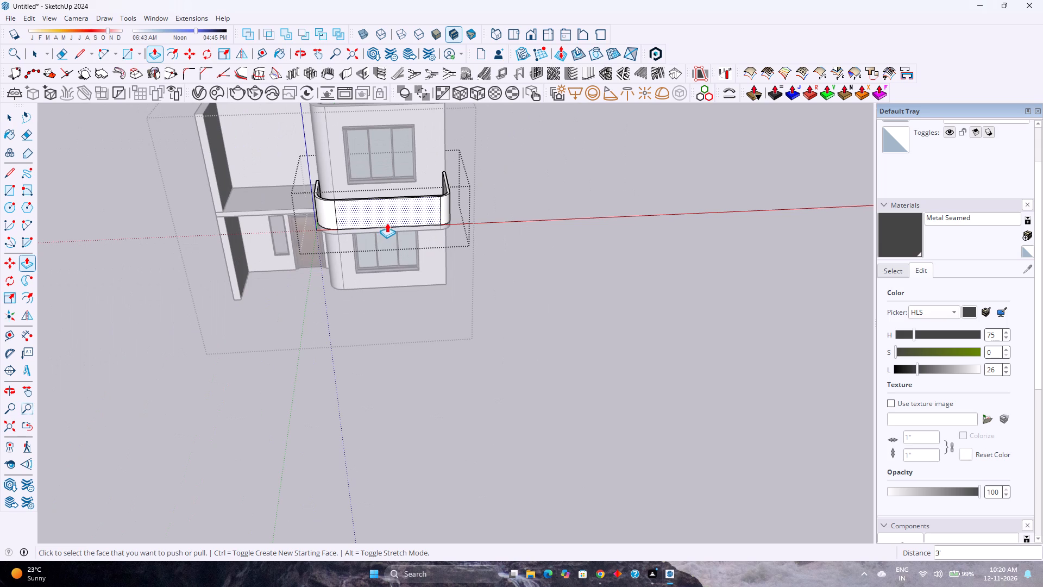
pyautogui.keyDown('shift'); pyautogui.moveTo(422, 206); pyautogui.dragTo(495, 441, button='middle'); pyautogui.keyUp('shift')
pyautogui.moveTo(489, 420); pyautogui.dragTo(387, 240, button='middle')
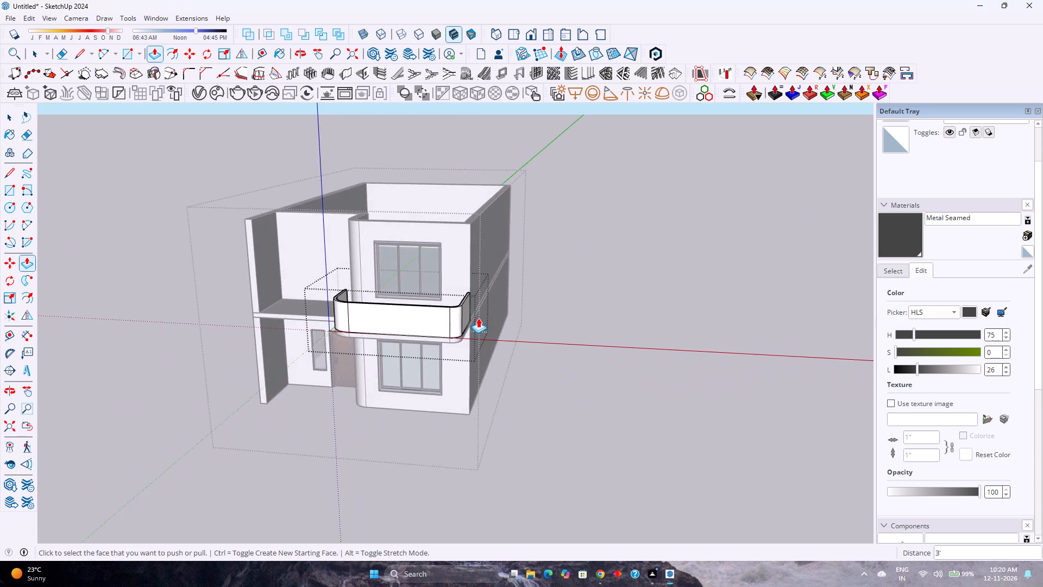
pyautogui.scroll(4, 480, 318)
pyautogui.press('space')
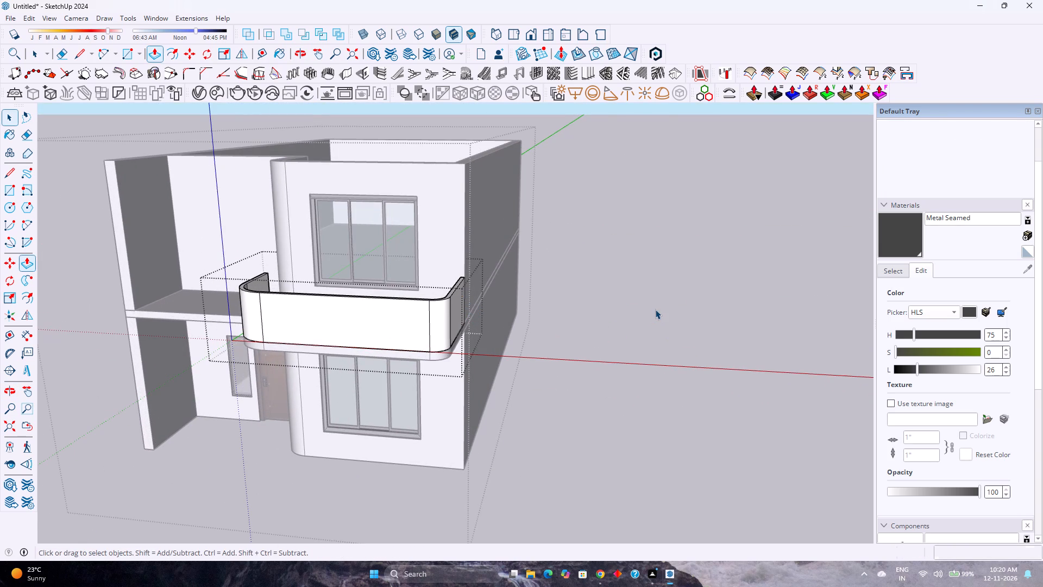
pyautogui.click(669, 310)
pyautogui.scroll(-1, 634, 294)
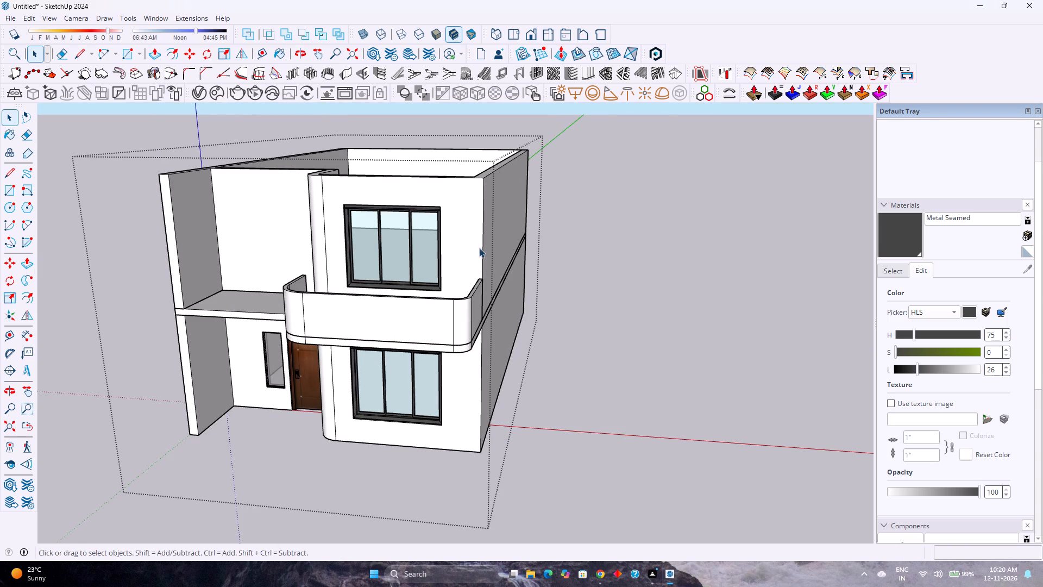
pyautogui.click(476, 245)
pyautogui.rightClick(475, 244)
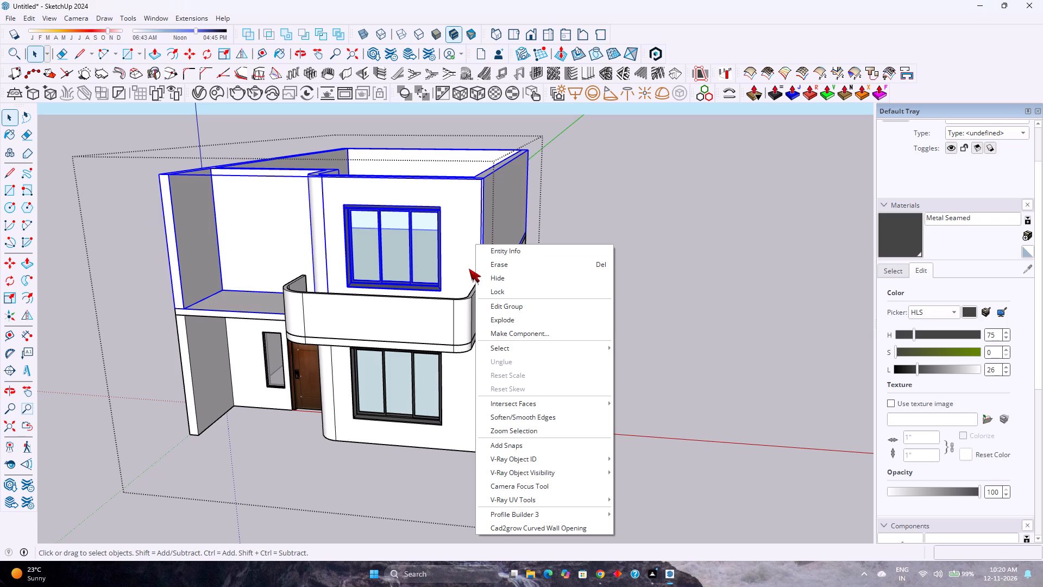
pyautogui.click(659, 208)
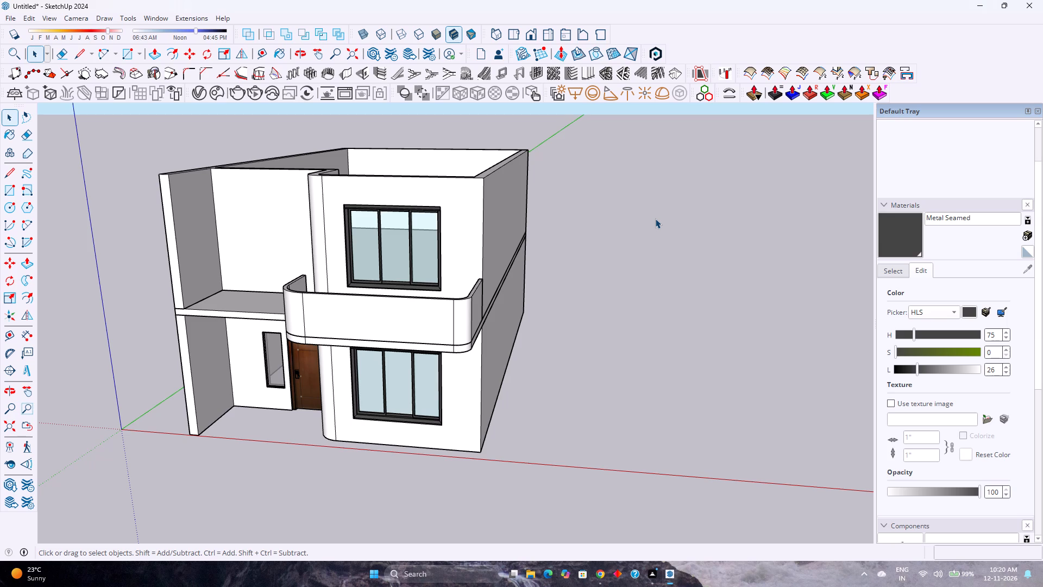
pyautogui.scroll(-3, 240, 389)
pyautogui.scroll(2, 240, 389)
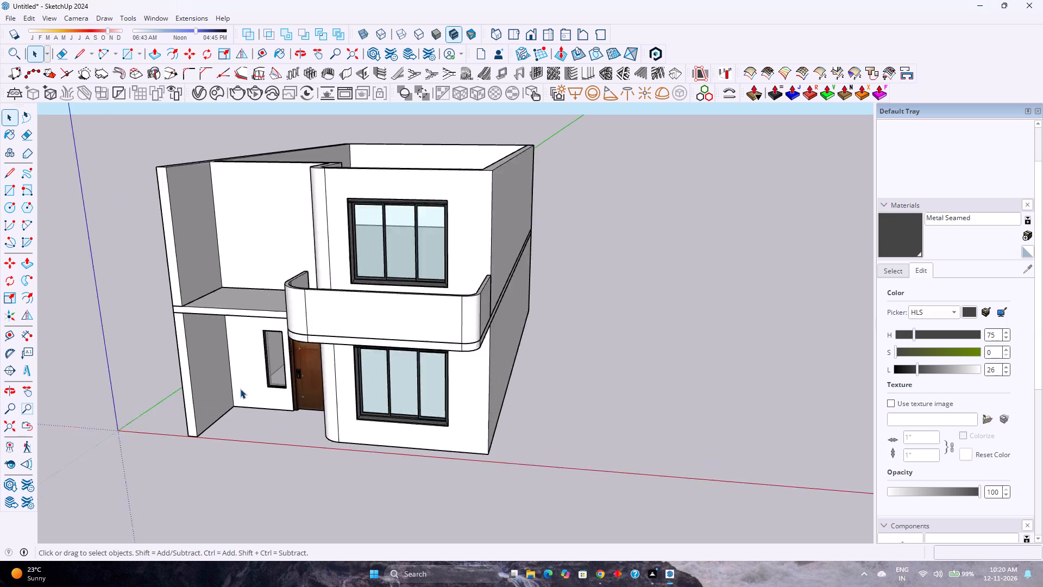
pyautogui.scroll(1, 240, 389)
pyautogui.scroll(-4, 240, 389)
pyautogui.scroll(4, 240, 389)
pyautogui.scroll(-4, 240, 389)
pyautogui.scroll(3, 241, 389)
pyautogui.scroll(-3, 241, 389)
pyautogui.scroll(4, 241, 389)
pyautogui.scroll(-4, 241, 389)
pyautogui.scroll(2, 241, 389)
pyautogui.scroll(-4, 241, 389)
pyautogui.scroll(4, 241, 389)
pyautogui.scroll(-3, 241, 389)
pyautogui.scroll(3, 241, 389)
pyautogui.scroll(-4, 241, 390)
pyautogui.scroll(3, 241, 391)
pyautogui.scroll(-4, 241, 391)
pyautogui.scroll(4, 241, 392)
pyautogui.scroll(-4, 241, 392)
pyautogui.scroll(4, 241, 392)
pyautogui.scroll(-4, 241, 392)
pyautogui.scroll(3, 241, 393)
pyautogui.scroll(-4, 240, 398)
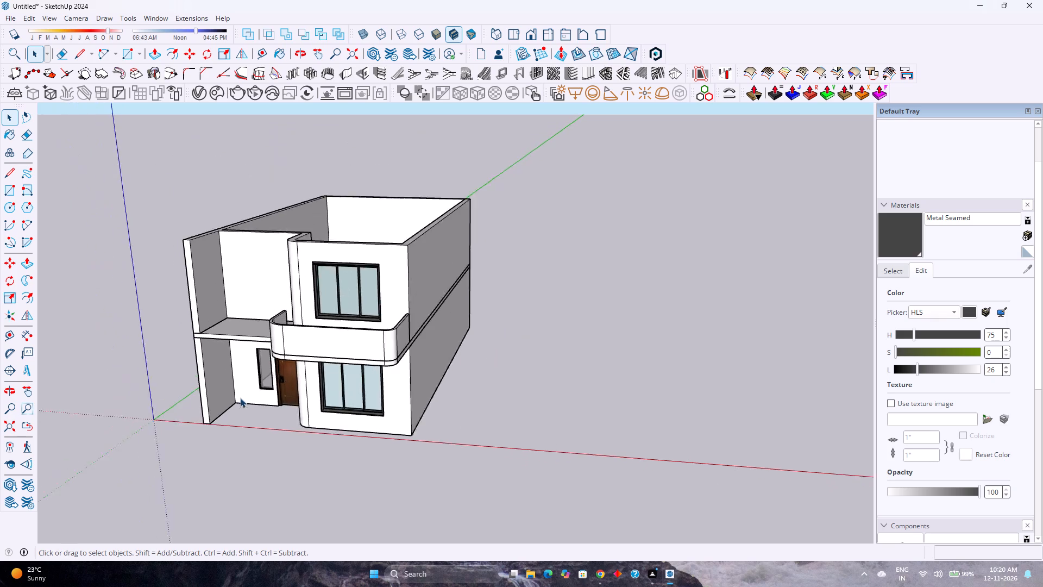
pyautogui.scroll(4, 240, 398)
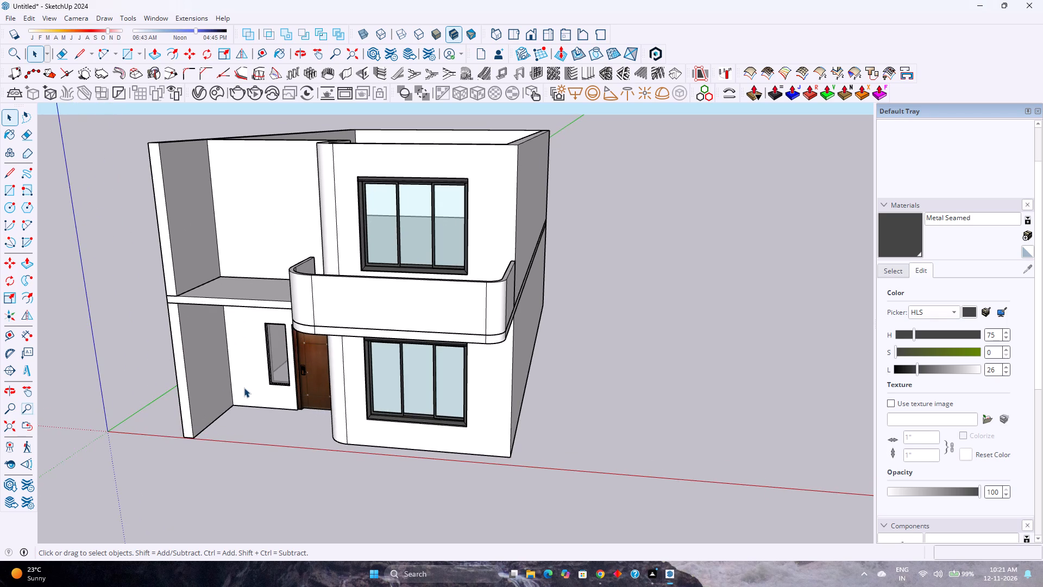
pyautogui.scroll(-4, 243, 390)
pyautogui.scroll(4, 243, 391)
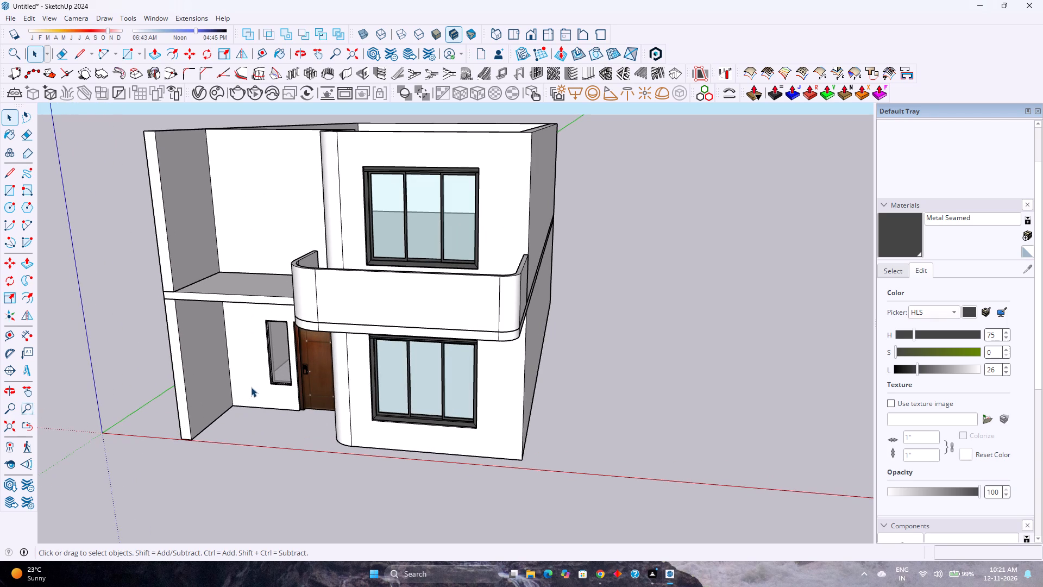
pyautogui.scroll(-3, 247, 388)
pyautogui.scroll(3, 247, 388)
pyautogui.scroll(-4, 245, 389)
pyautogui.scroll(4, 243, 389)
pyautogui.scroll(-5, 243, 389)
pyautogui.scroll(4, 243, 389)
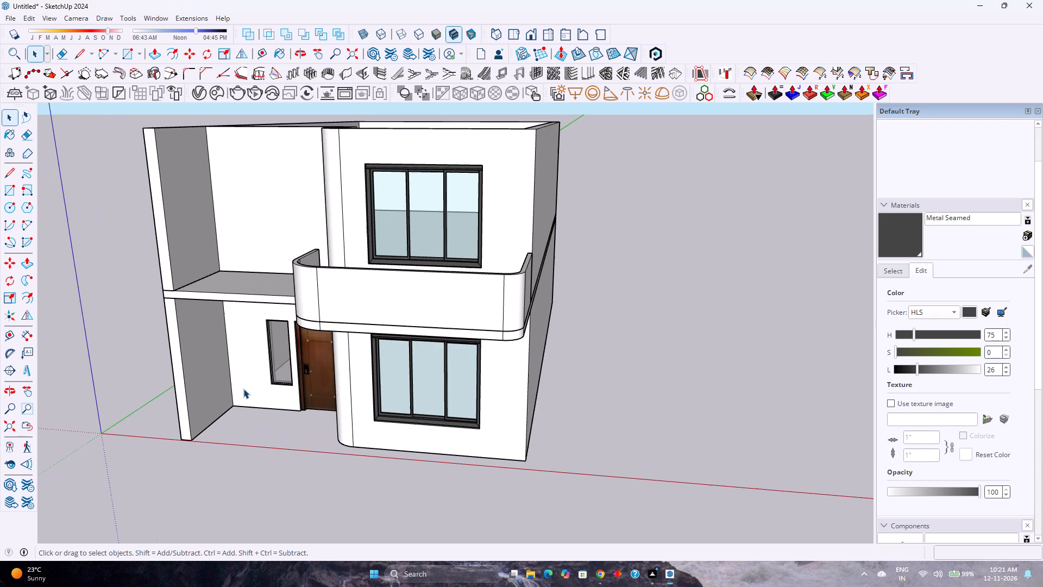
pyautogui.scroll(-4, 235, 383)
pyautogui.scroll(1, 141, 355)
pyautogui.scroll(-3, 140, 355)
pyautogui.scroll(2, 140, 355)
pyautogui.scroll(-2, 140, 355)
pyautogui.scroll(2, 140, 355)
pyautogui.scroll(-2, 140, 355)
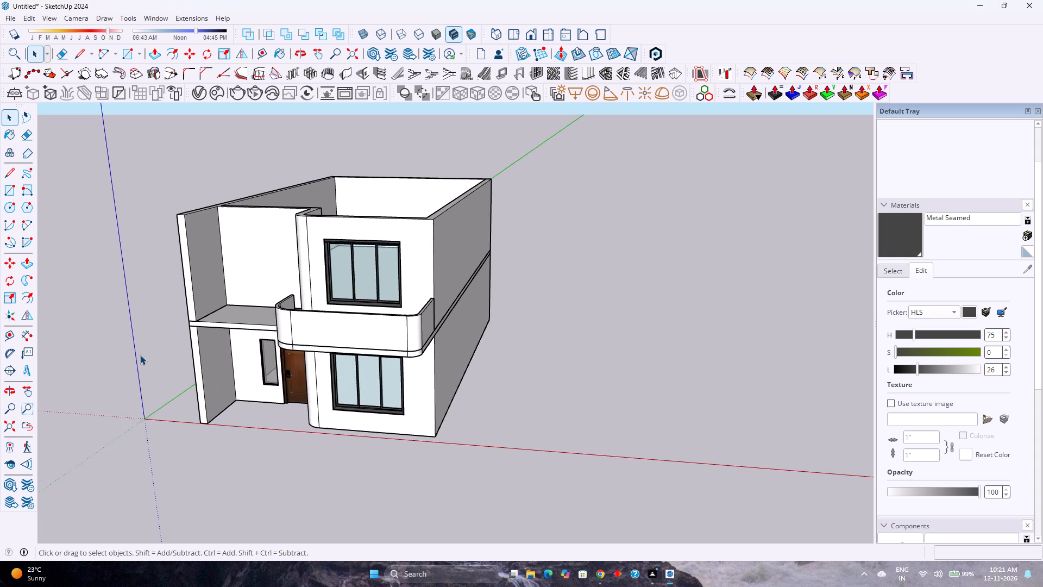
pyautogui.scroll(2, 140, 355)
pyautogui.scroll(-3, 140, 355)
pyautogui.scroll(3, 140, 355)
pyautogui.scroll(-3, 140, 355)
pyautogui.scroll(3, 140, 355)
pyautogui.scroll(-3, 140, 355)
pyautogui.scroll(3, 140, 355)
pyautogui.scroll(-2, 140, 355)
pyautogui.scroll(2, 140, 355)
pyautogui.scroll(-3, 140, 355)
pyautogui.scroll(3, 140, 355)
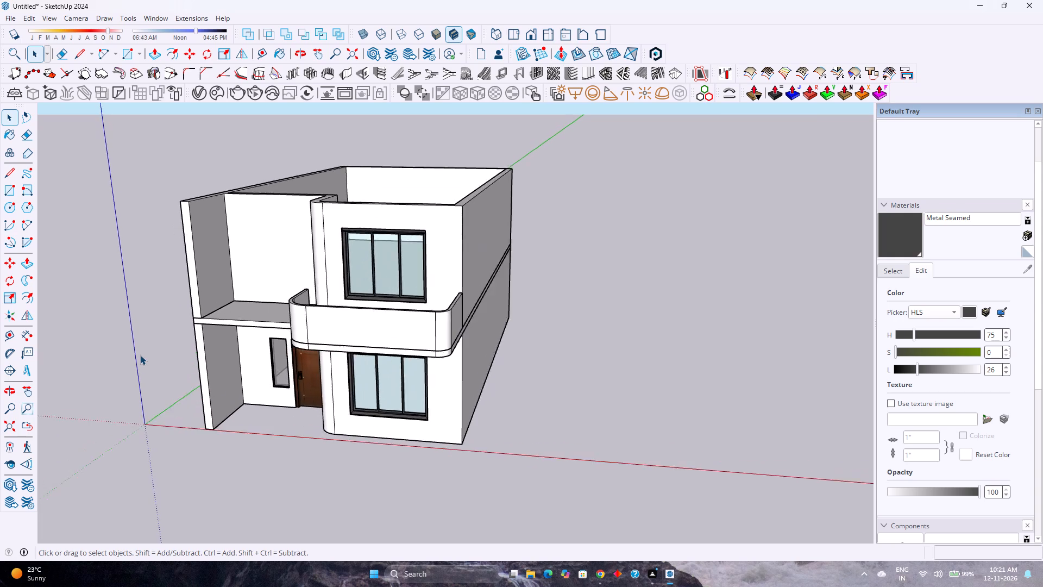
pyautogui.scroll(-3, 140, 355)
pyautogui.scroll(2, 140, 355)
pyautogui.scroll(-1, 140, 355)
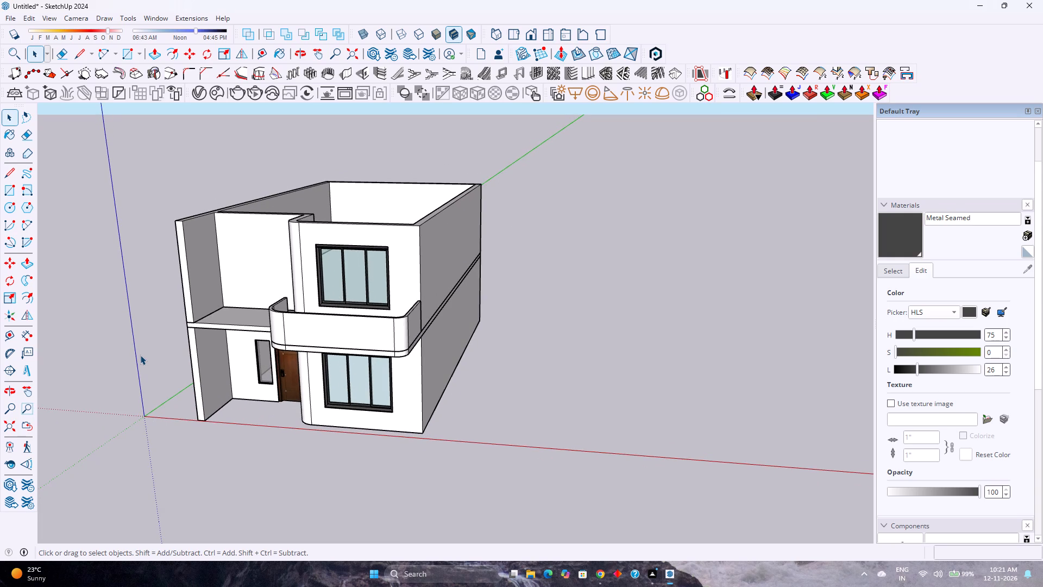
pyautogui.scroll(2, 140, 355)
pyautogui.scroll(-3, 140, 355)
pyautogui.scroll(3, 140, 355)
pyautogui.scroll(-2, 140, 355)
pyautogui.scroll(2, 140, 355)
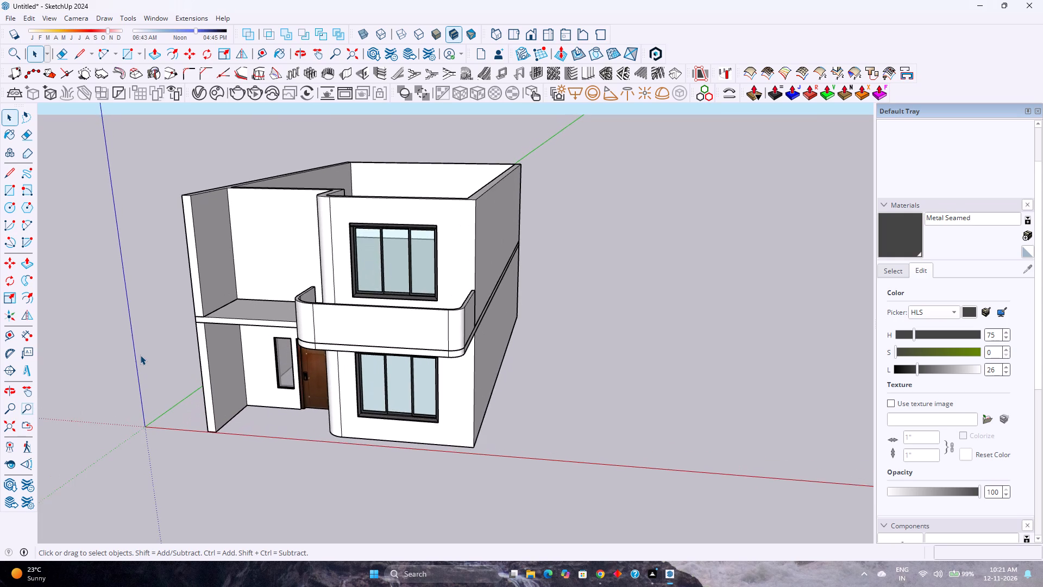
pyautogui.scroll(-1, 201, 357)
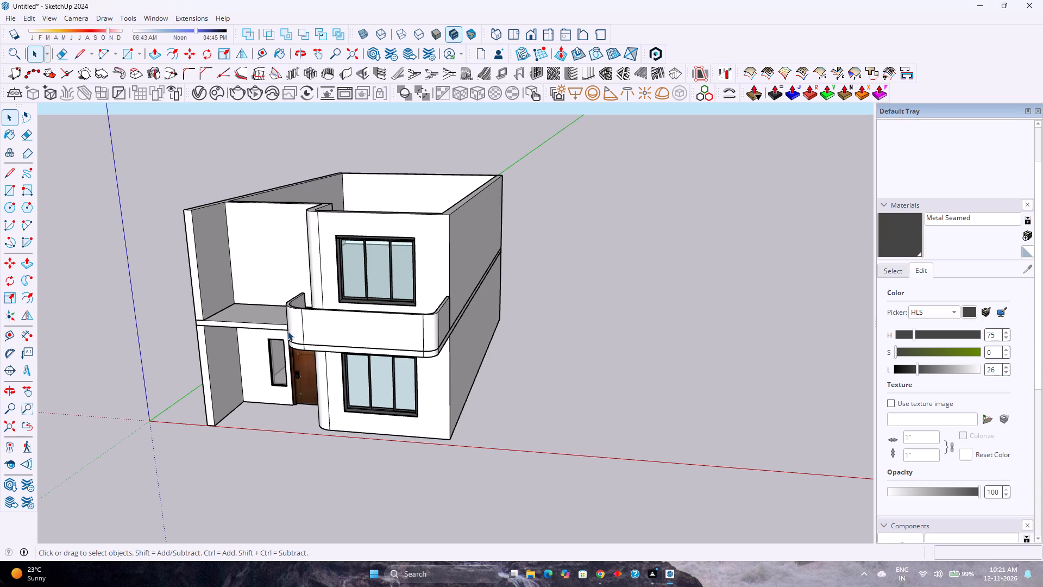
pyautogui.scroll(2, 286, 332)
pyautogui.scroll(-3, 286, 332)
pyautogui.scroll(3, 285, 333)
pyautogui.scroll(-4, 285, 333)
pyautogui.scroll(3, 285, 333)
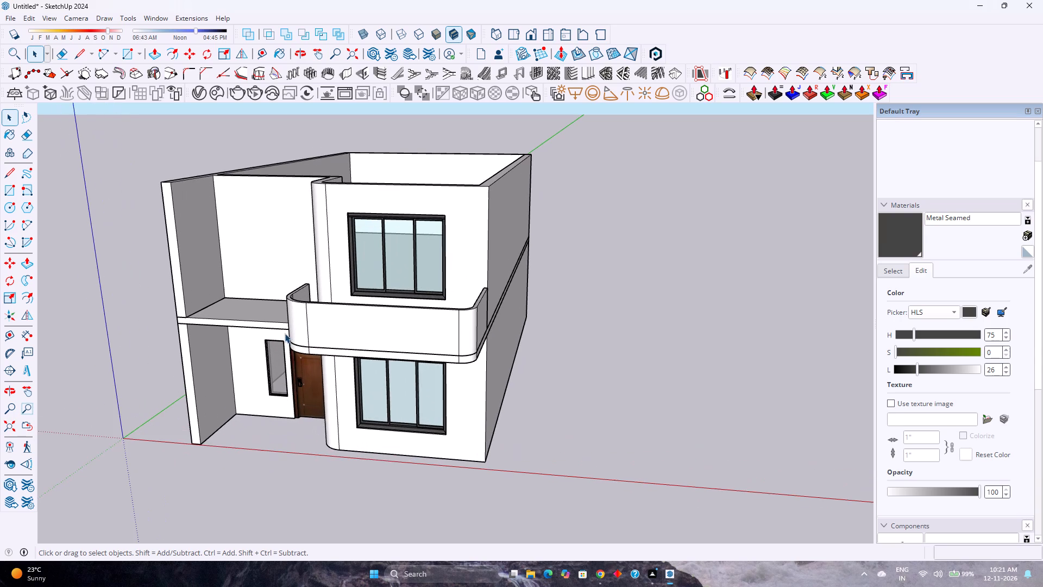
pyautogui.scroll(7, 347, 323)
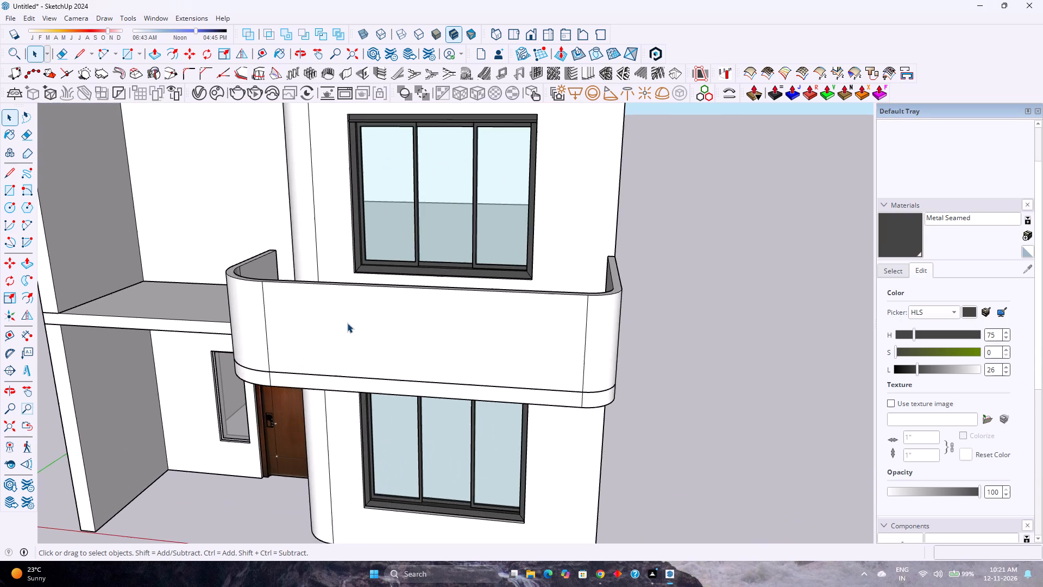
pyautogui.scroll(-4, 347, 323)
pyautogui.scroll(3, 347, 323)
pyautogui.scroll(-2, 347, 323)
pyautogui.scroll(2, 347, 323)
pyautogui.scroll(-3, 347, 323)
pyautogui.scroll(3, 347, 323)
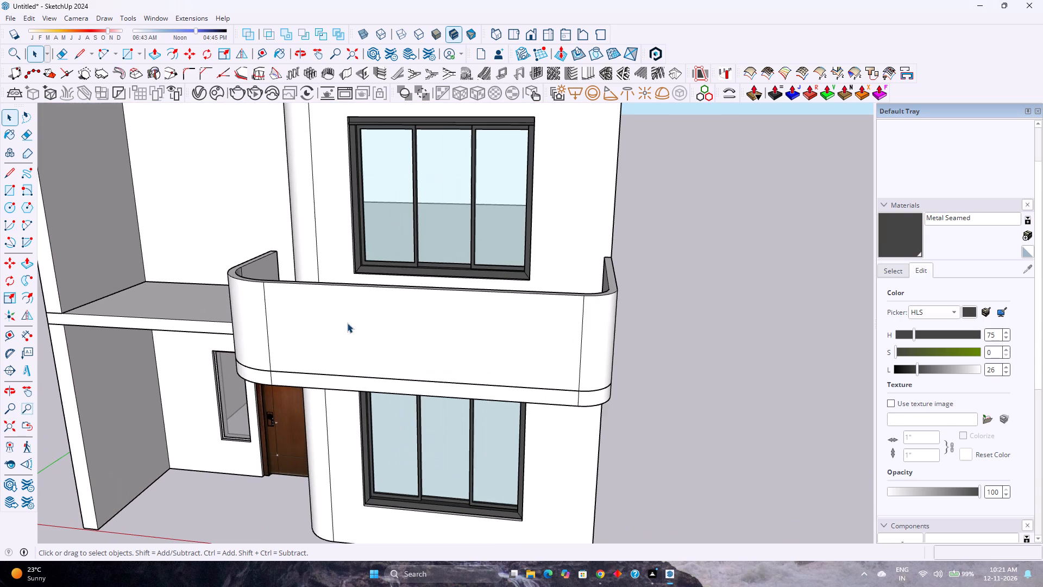
# Place a guide 1'6" along the red axis from the inner edge of the parapet's side return at the outer house corner.
pyautogui.scroll(2, 472, 323)
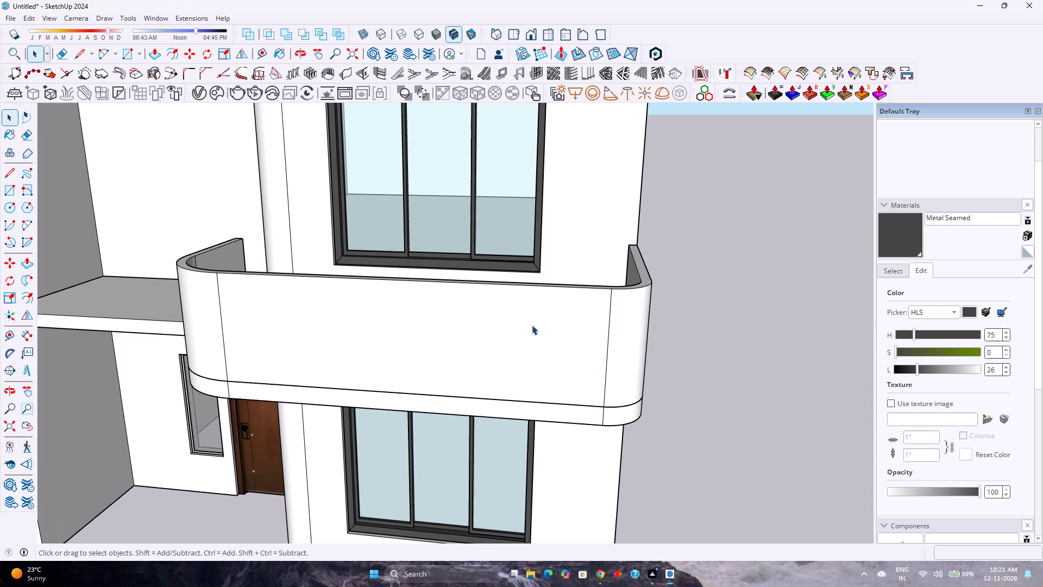
pyautogui.scroll(6, 604, 319)
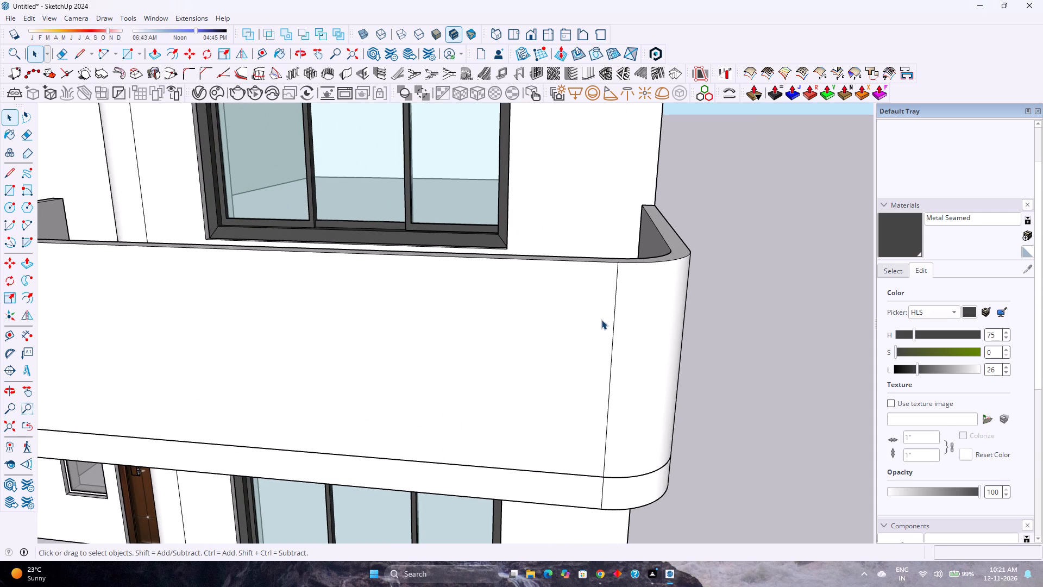
pyautogui.scroll(3, 644, 283)
pyautogui.moveTo(632, 283); pyautogui.dragTo(585, 449, button='middle')
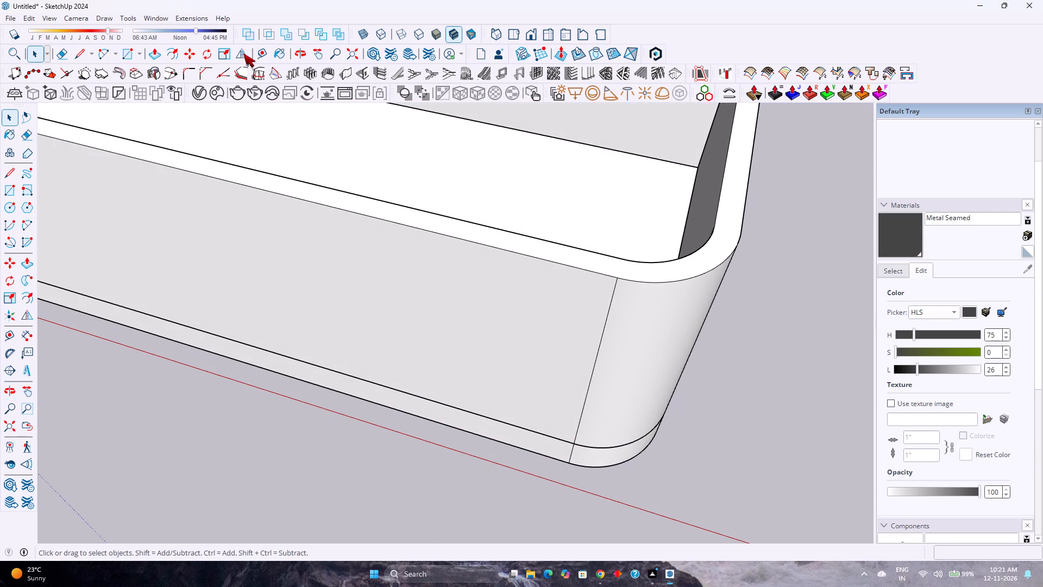
pyautogui.click(265, 53)
pyautogui.click(720, 214)
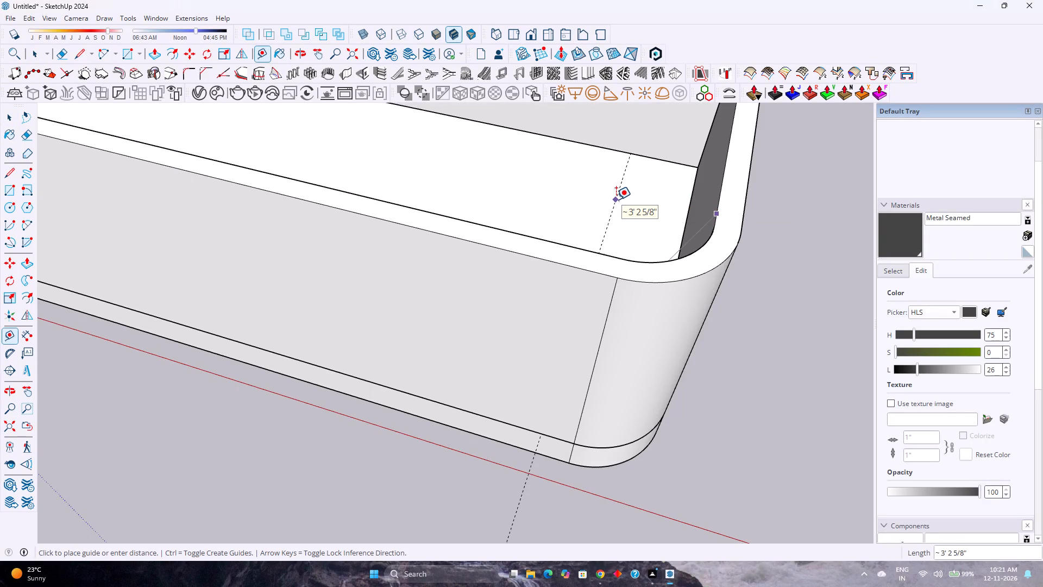
pyautogui.press('Right')
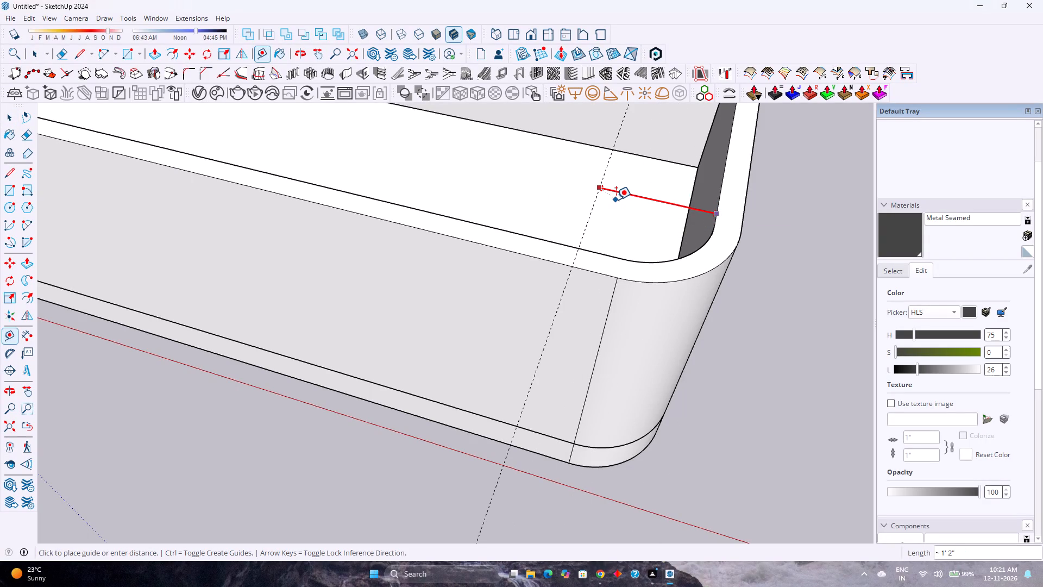
pyautogui.write("1'6")
pyautogui.press('Return')
pyautogui.scroll(-6, 351, 390)
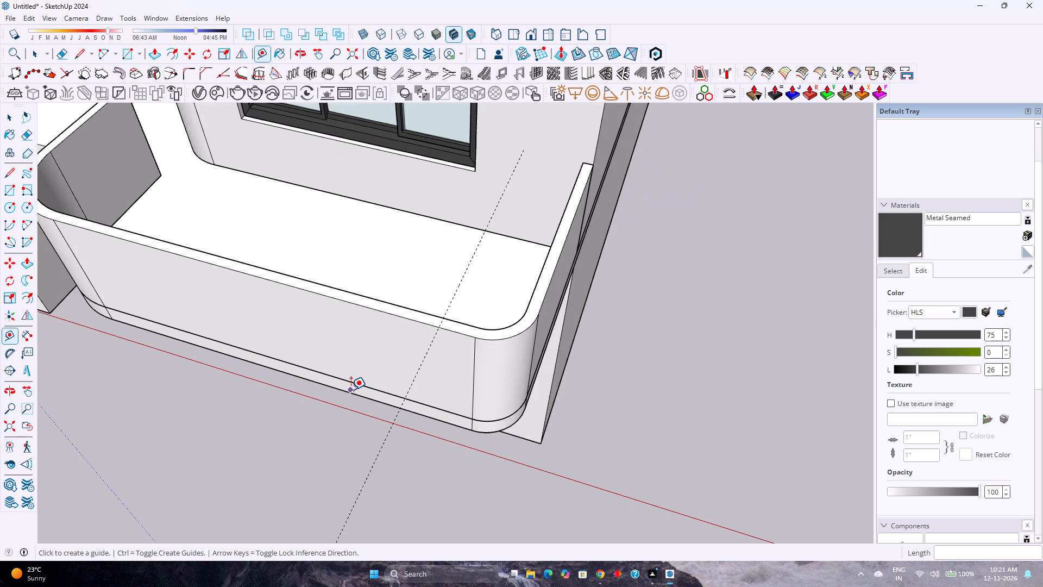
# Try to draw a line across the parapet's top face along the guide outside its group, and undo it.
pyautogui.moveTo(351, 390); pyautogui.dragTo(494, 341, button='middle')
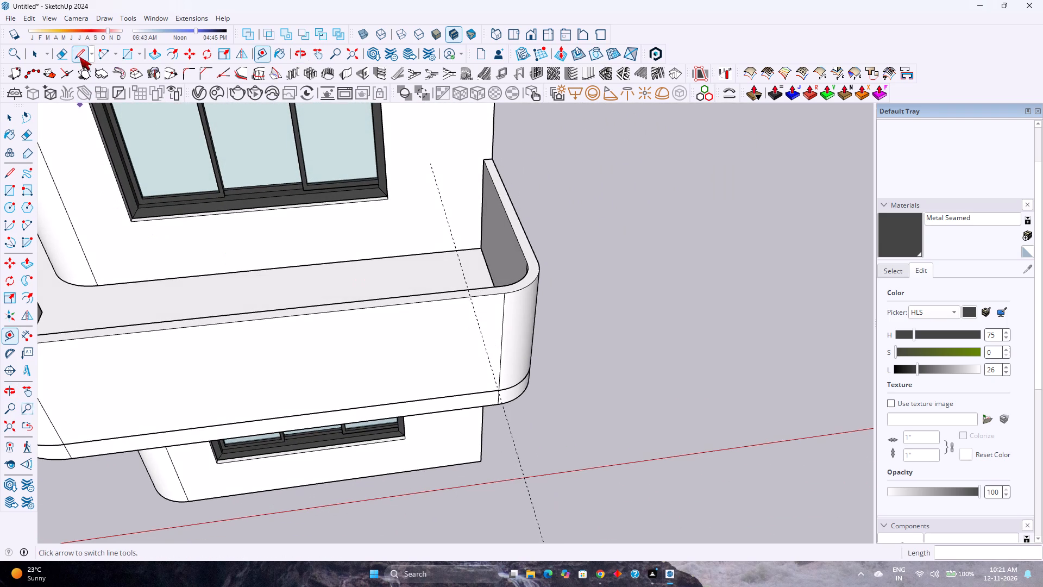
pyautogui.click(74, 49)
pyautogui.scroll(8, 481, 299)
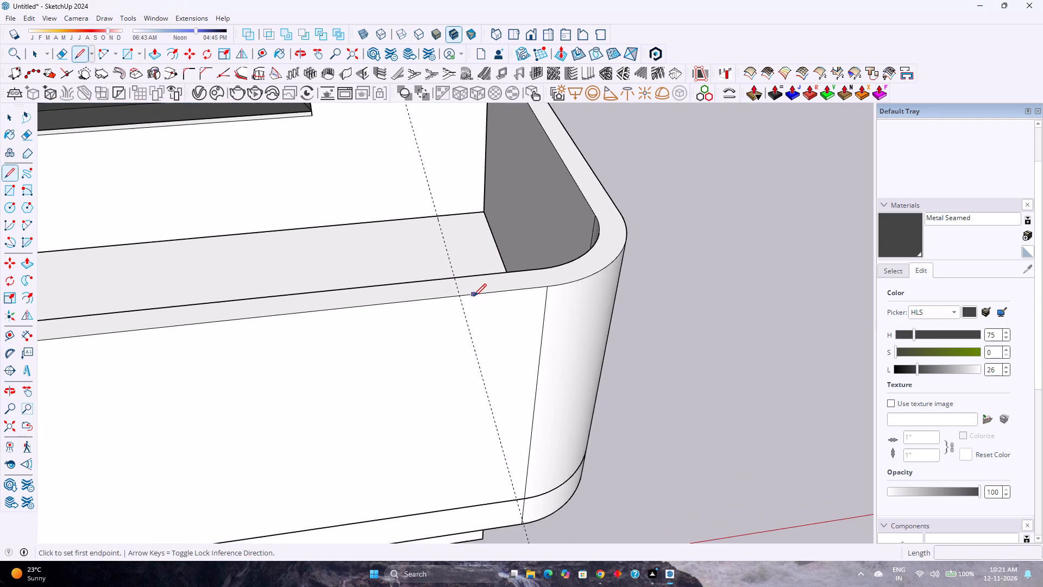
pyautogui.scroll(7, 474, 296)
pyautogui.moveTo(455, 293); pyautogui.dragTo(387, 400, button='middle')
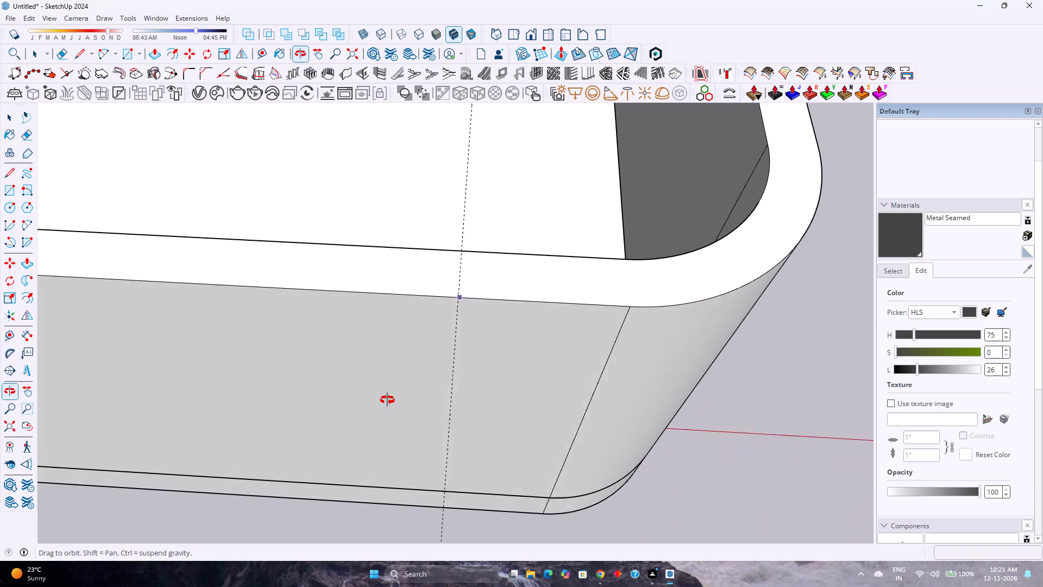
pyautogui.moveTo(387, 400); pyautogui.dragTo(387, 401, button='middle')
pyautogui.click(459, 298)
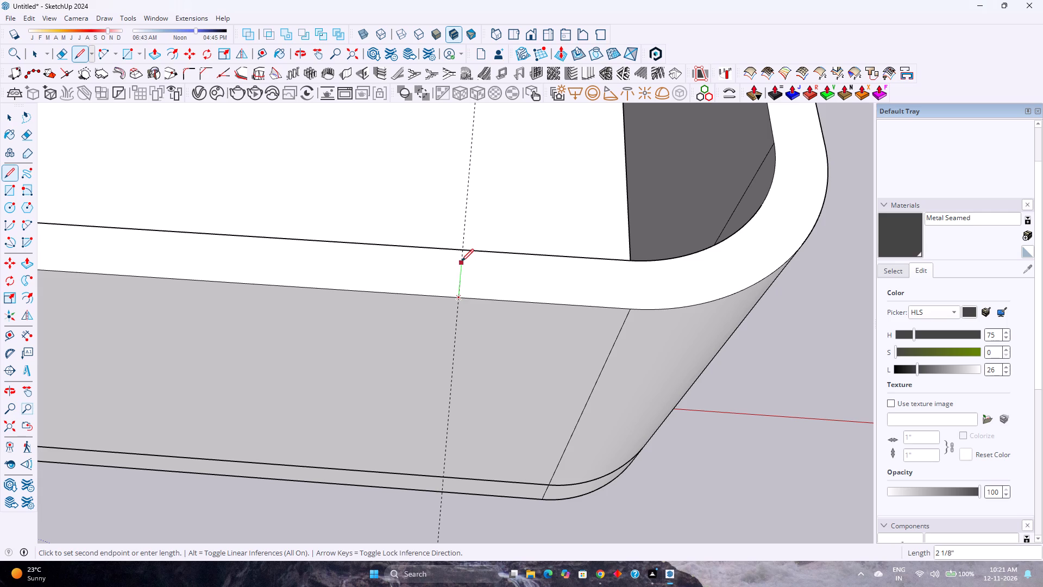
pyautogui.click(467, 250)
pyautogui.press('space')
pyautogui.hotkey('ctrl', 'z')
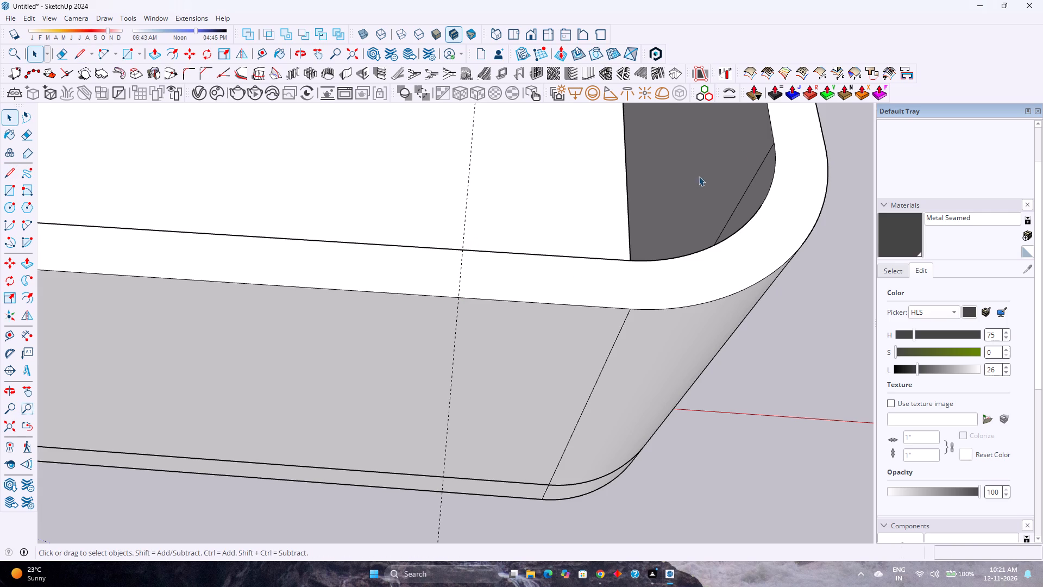
# Open the parapet group and split its top face with a 3" line along the guide.
pyautogui.click(622, 294)
pyautogui.click(622, 294)
pyautogui.click(561, 293)
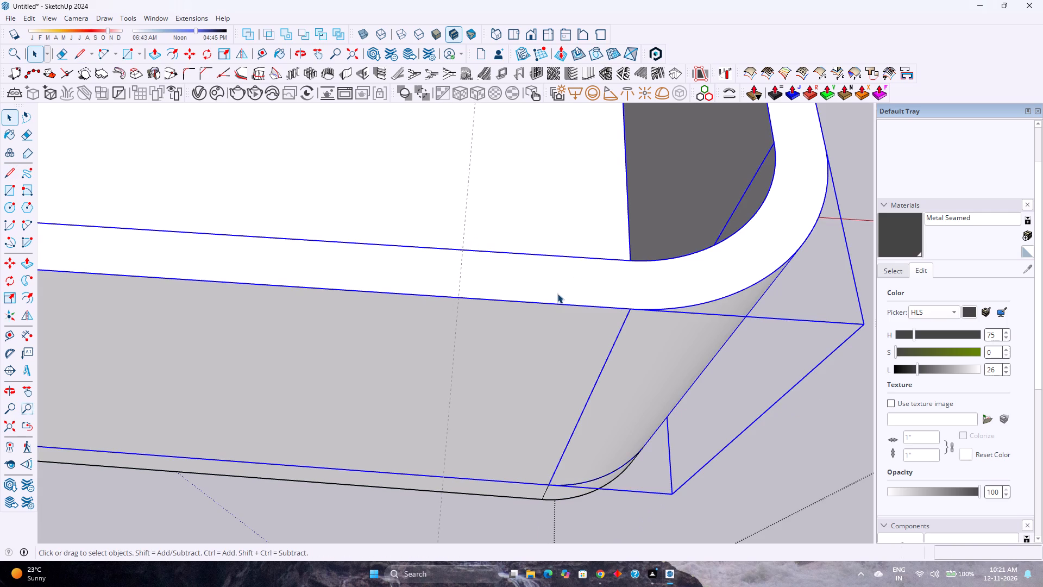
pyautogui.doubleClick(523, 282)
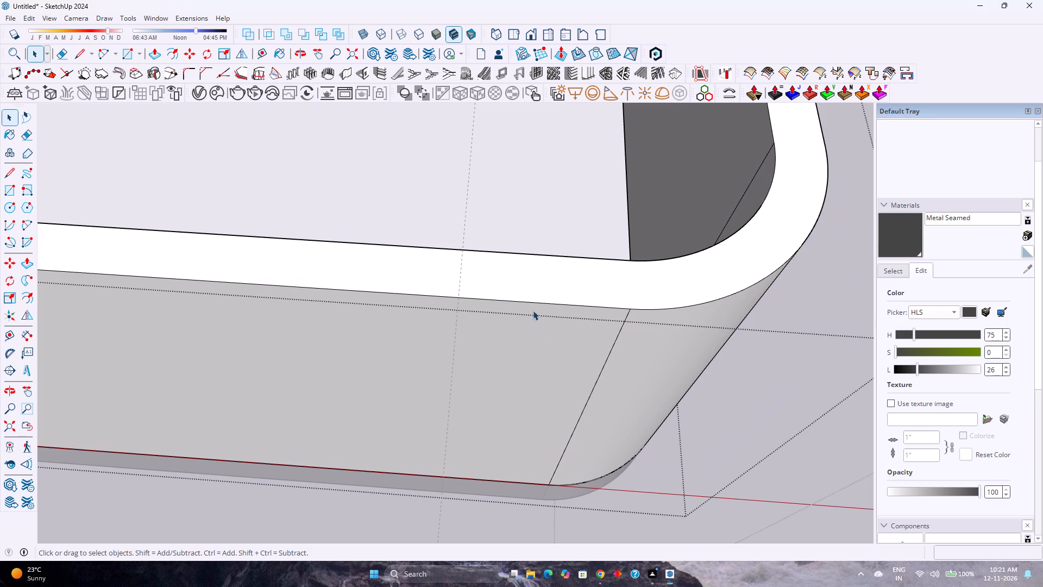
pyautogui.click(81, 53)
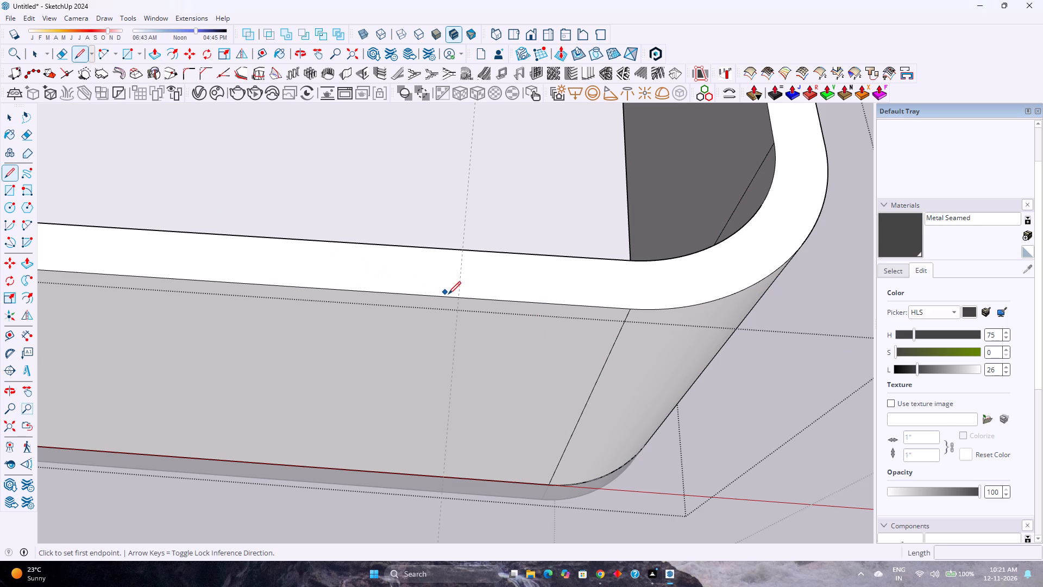
pyautogui.click(462, 296)
pyautogui.click(466, 253)
pyautogui.press('space')
pyautogui.write('n')
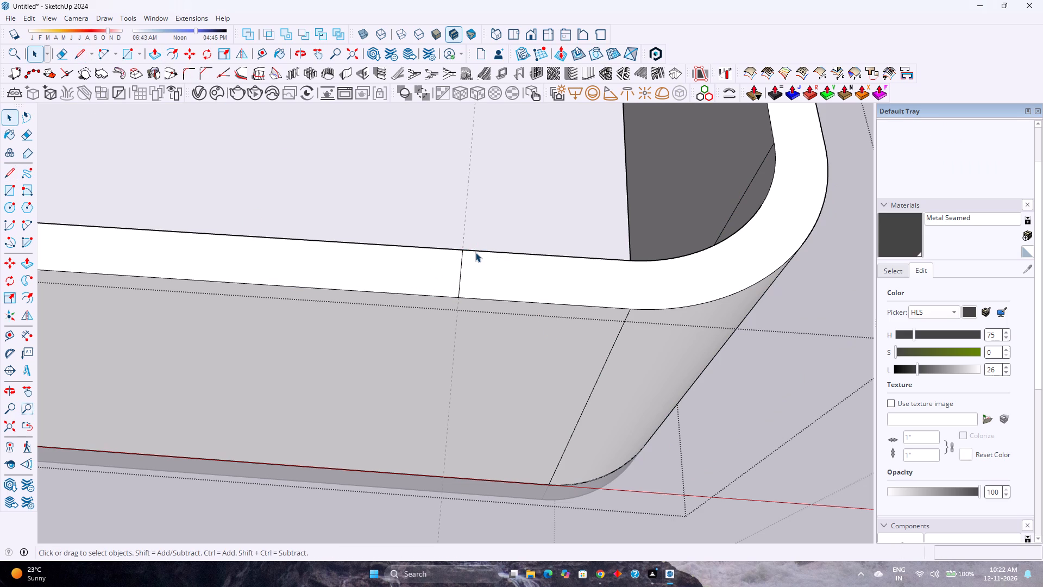
# Extrude the rounded-corner section of the parapet's top face upward by 7' to the house wall's top, and close the parapet group.
pyautogui.click(487, 276)
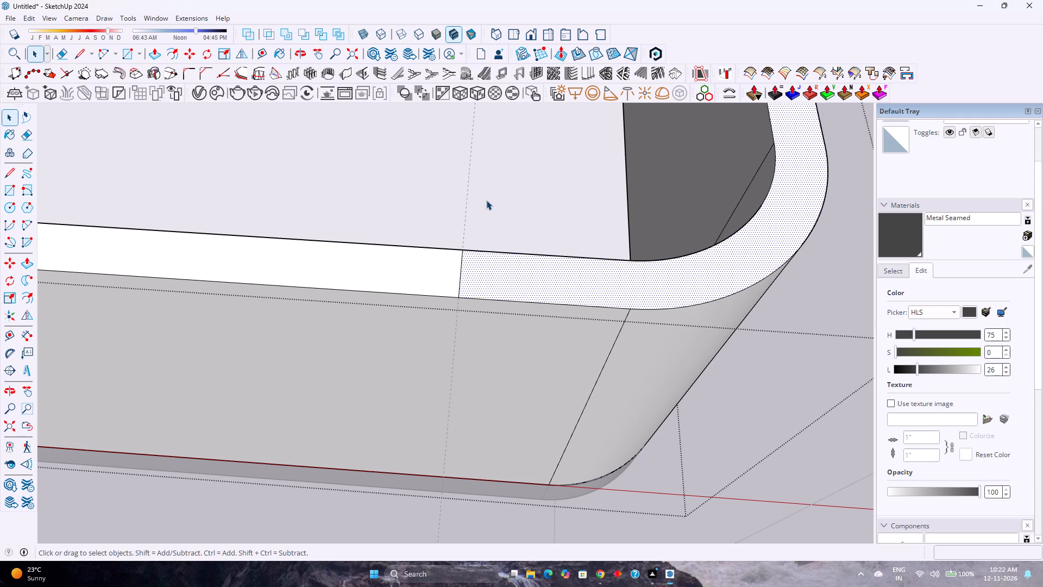
pyautogui.click(154, 59)
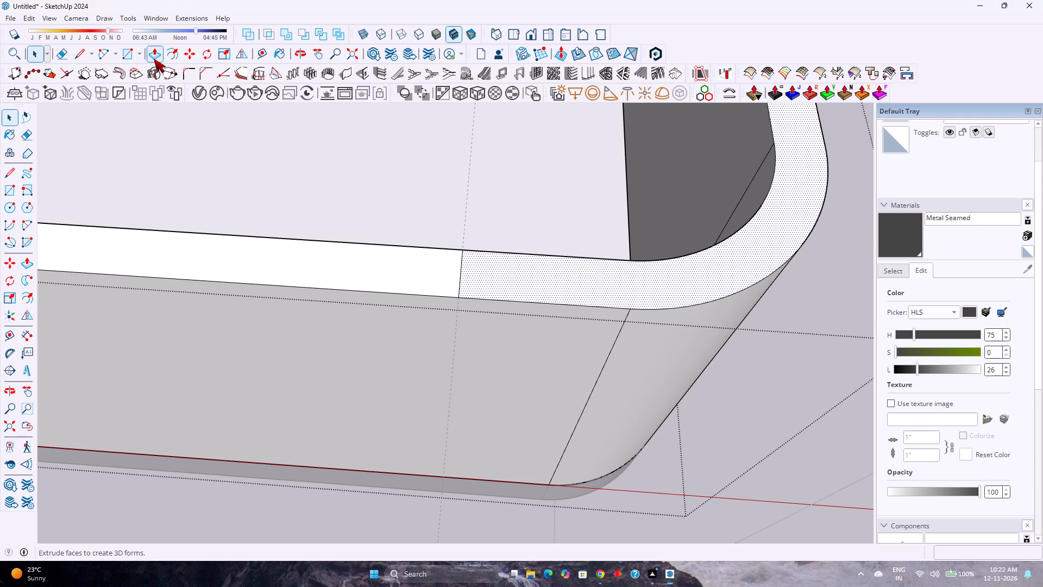
pyautogui.click(515, 270)
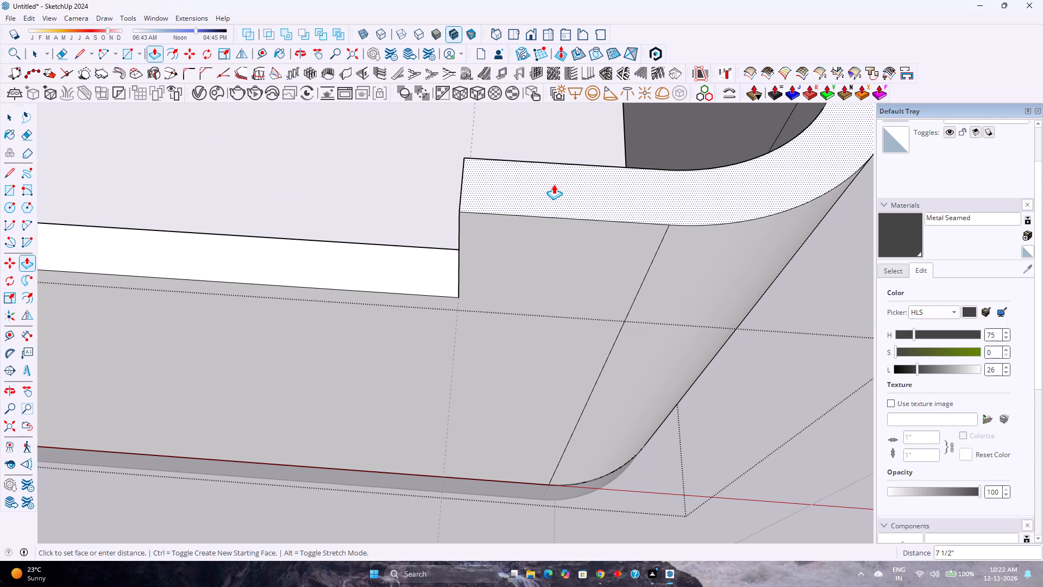
pyautogui.scroll(-8, 554, 184)
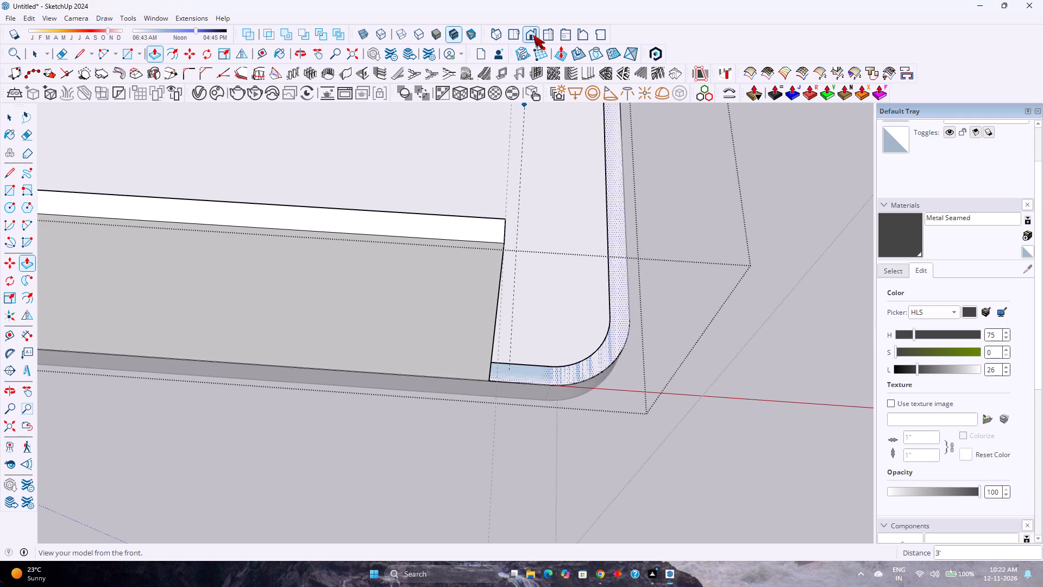
pyautogui.click(533, 34)
pyautogui.scroll(-18, 456, 273)
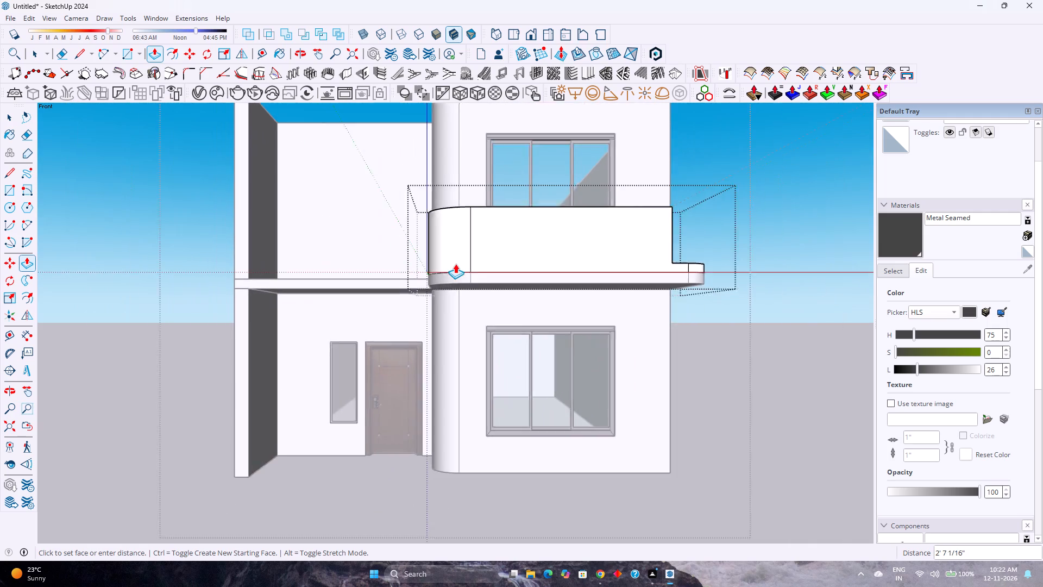
pyautogui.scroll(1, 455, 264)
pyautogui.moveTo(455, 264); pyautogui.dragTo(379, 315, button='middle')
pyautogui.scroll(-8, 379, 315)
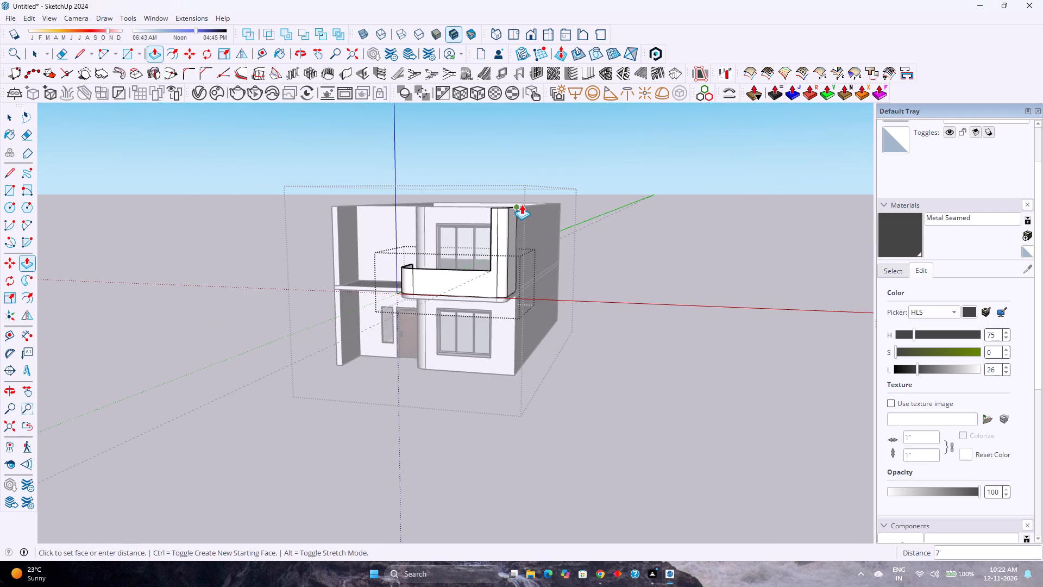
pyautogui.click(522, 207)
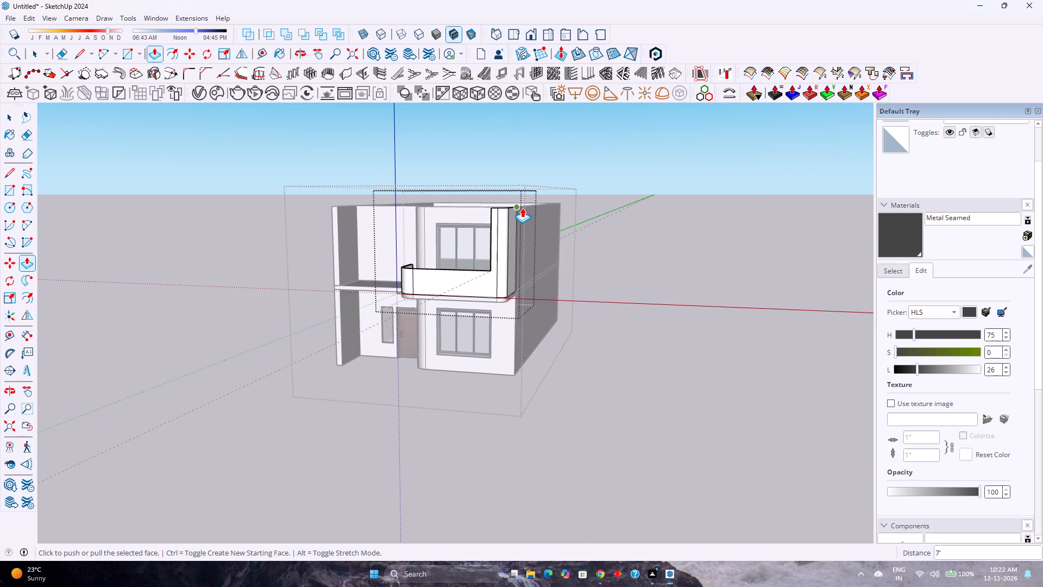
pyautogui.press('space')
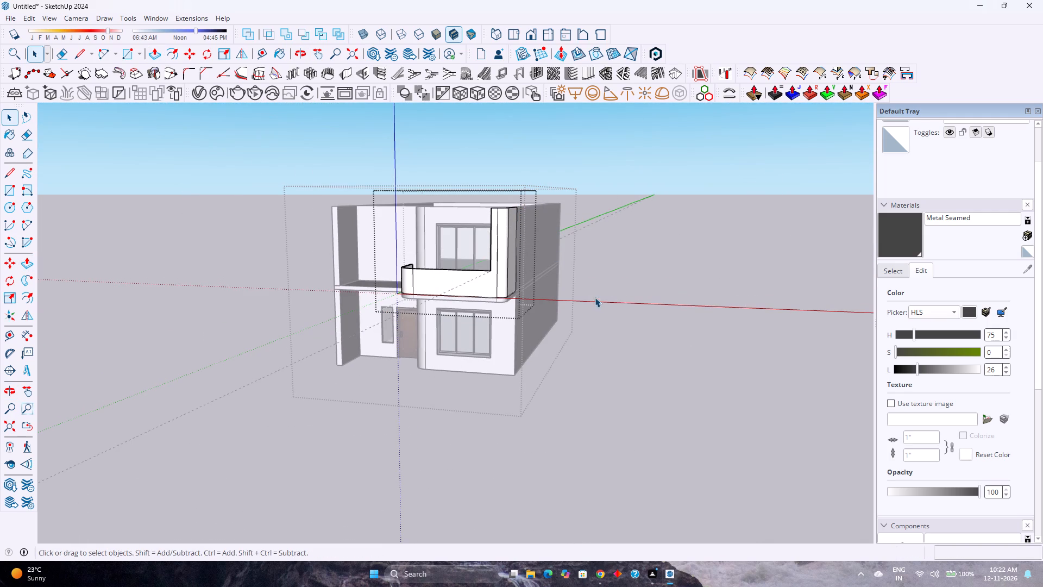
pyautogui.click(598, 300)
# Examine the raised corner section of the balcony parapet from the front and the sides.
pyautogui.scroll(3, 425, 231)
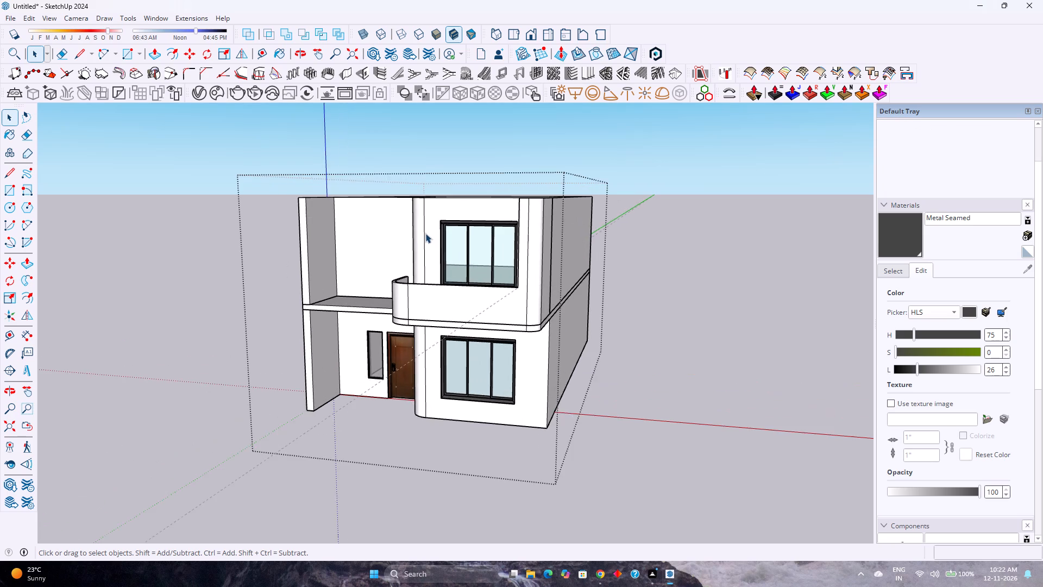
pyautogui.scroll(-1, 425, 234)
pyautogui.scroll(4, 426, 235)
pyautogui.scroll(-3, 426, 236)
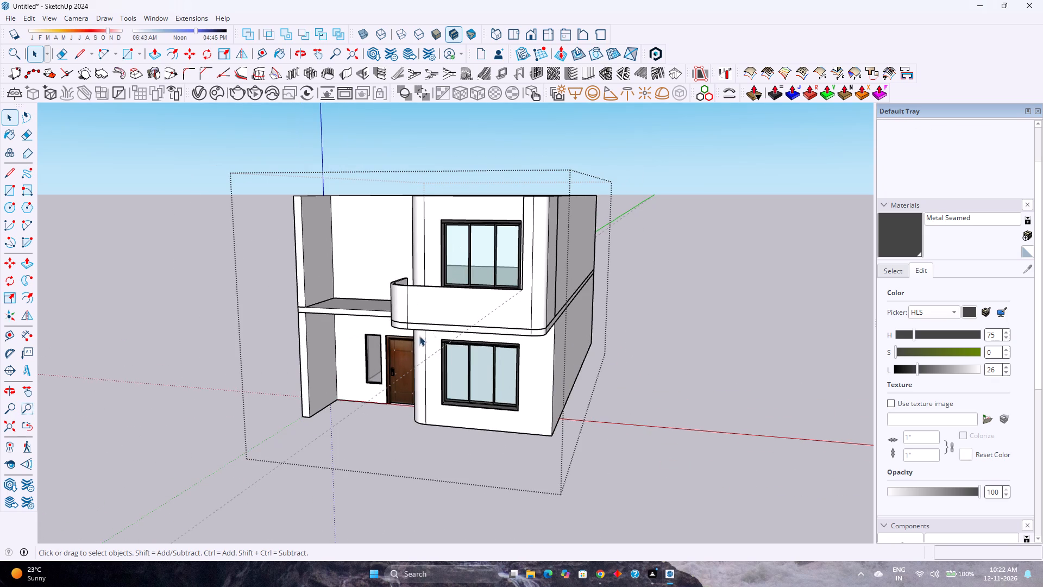
pyautogui.scroll(14, 516, 303)
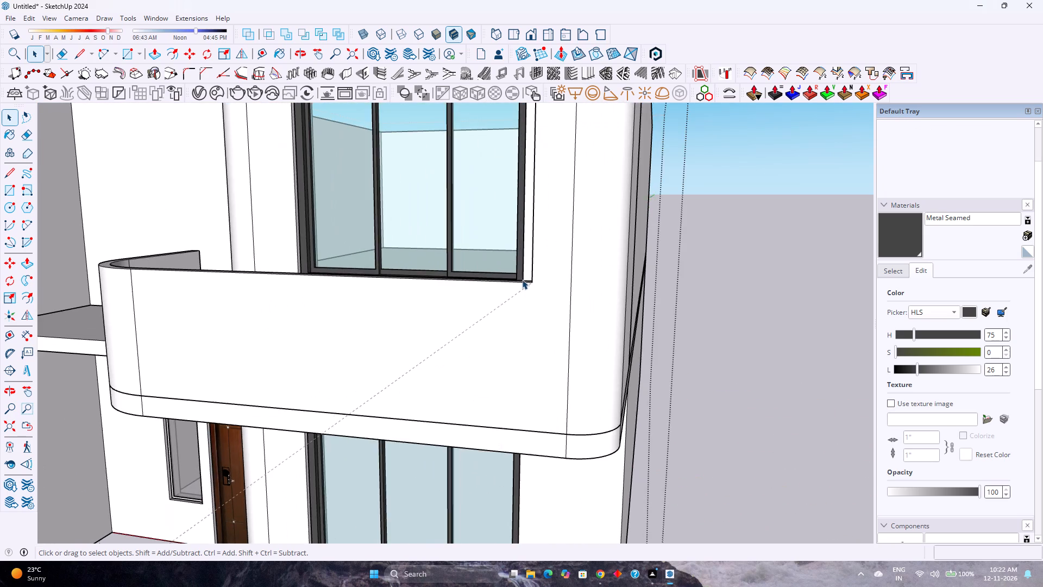
pyautogui.scroll(2, 522, 279)
pyautogui.middleClick(522, 279)
pyautogui.moveTo(522, 279); pyautogui.dragTo(555, 355, button='middle')
pyautogui.middleClick(555, 355)
pyautogui.scroll(-5, 487, 323)
pyautogui.moveTo(338, 308); pyautogui.dragTo(381, 346, button='middle')
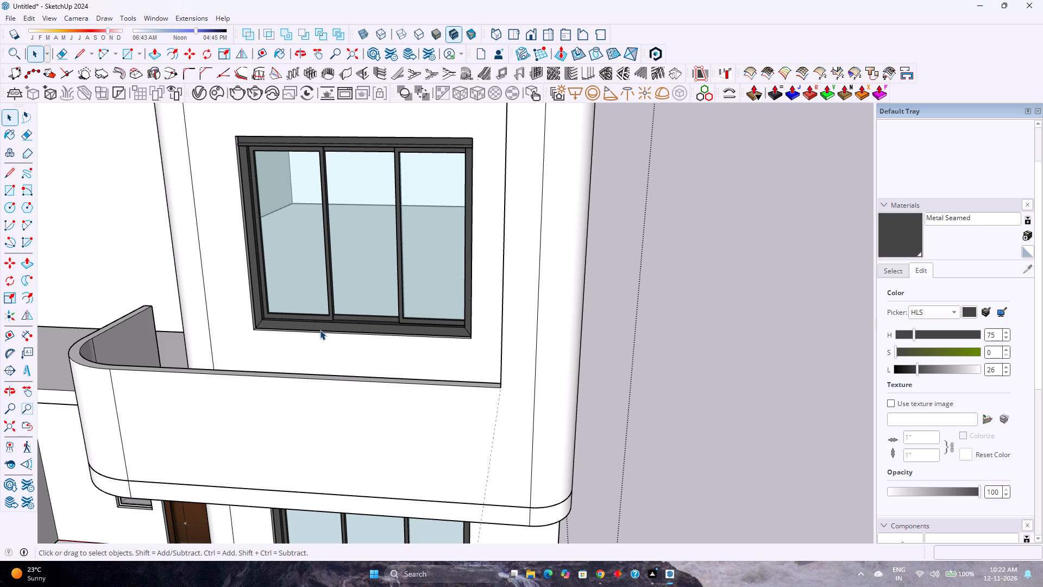
pyautogui.scroll(-4, 319, 329)
pyautogui.moveTo(155, 376); pyautogui.dragTo(162, 380, button='middle')
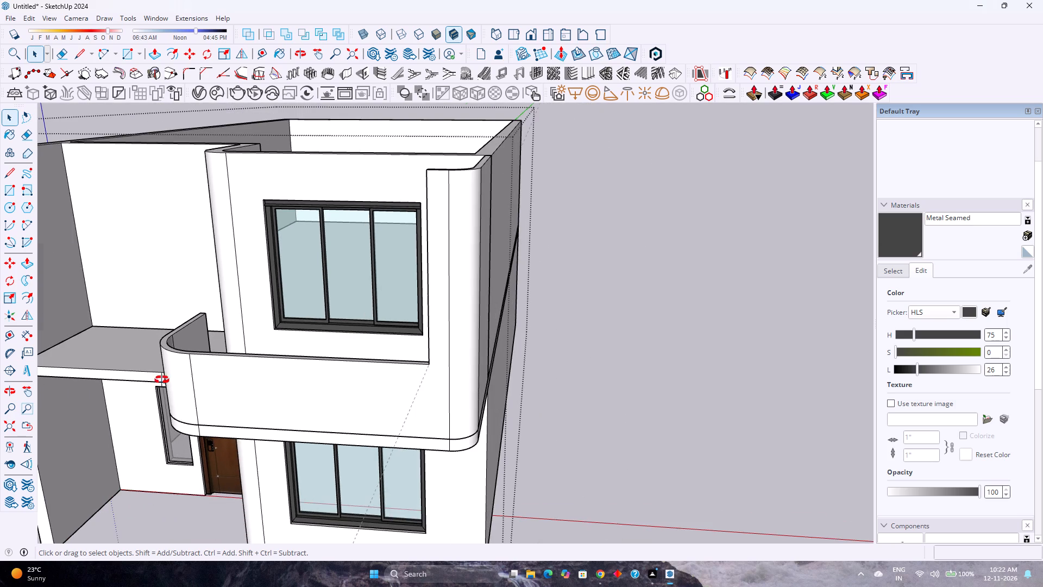
pyautogui.moveTo(162, 380); pyautogui.dragTo(347, 391, button='middle')
pyautogui.middleClick(347, 391)
pyautogui.scroll(-4, 346, 372)
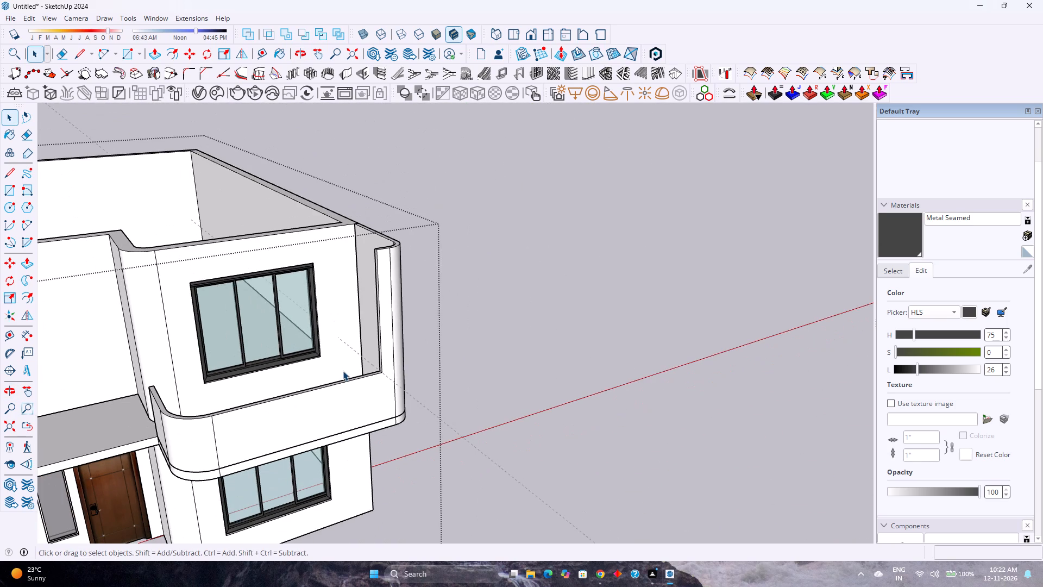
# Examine the house's front, side and the underside of the projecting balcony slab.
pyautogui.scroll(-2, 343, 371)
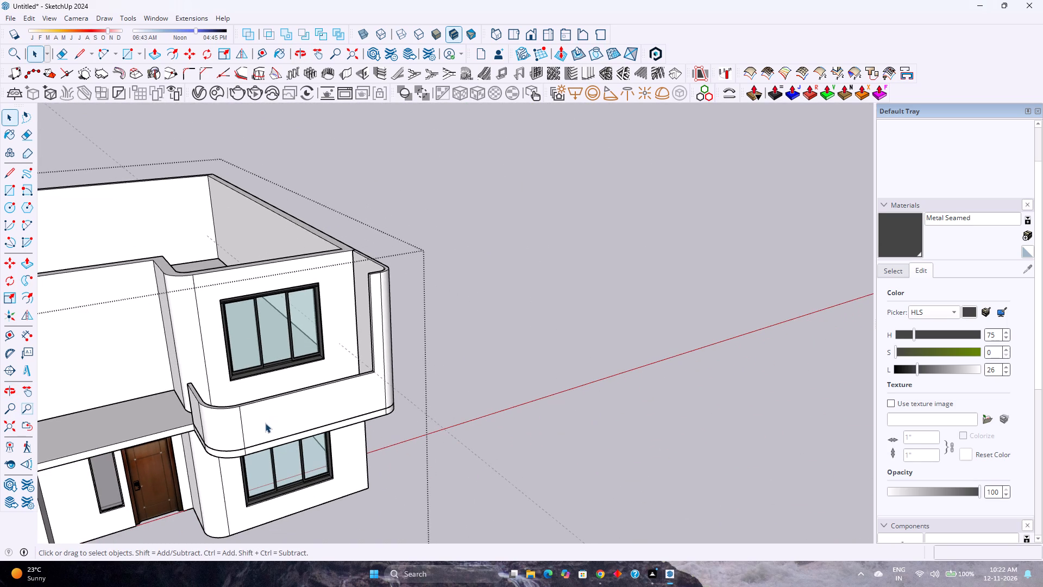
pyautogui.scroll(3, 290, 457)
pyautogui.moveTo(280, 449); pyautogui.dragTo(242, 378, button='middle')
pyautogui.scroll(-5, 249, 374)
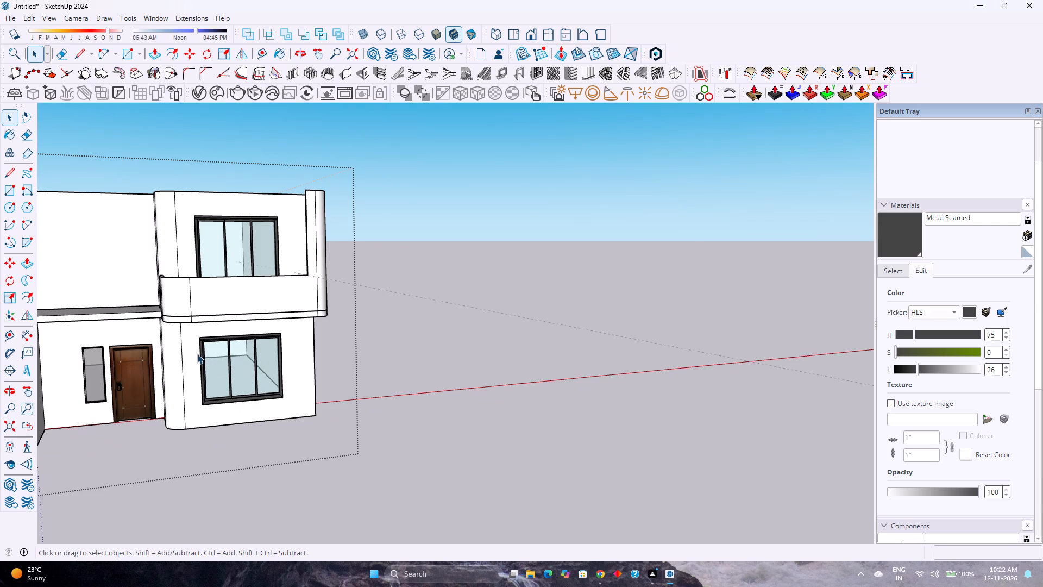
pyautogui.moveTo(142, 358); pyautogui.dragTo(276, 297, button='middle')
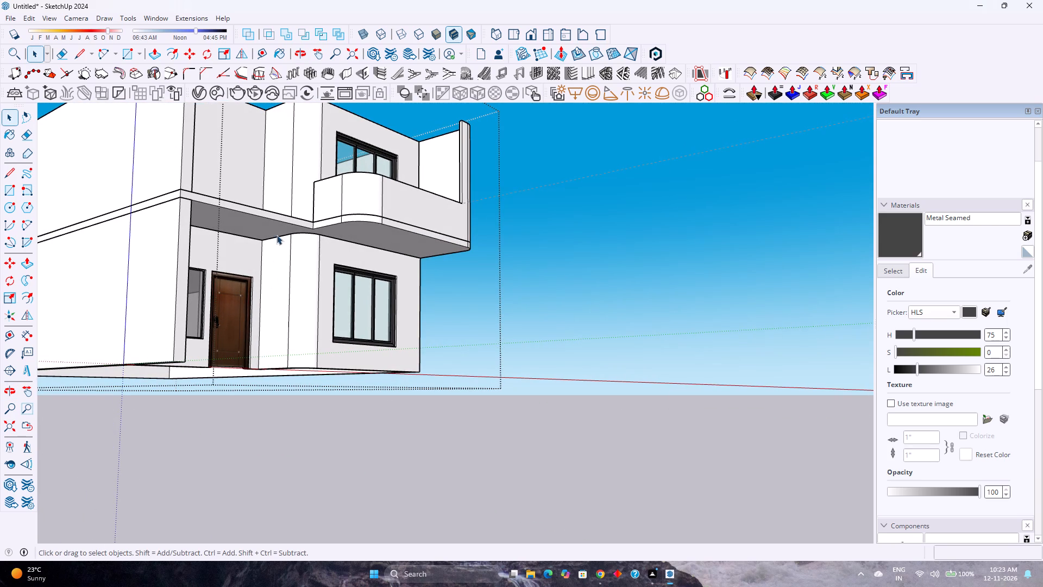
pyautogui.scroll(6, 386, 215)
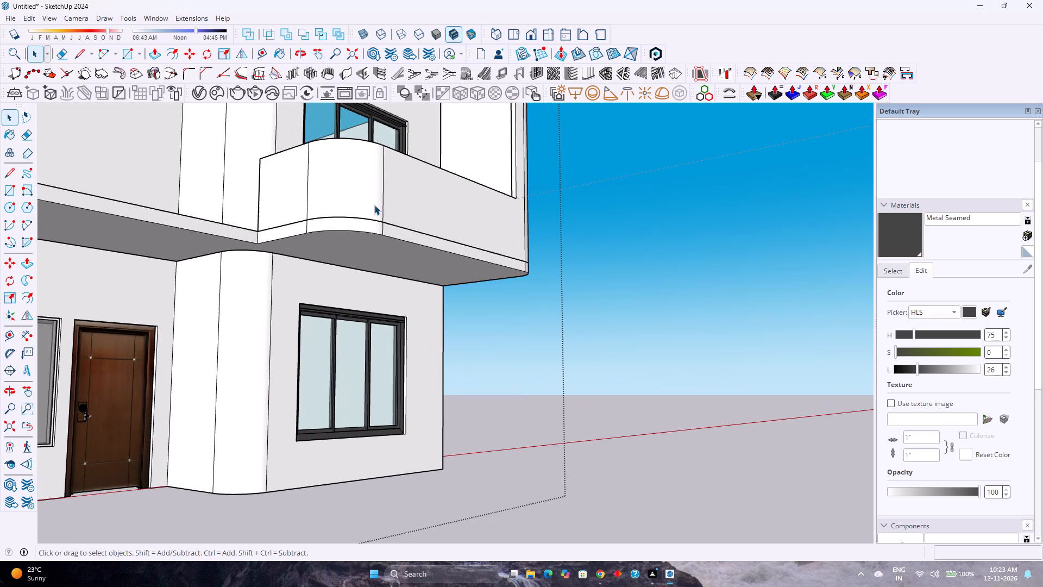
pyautogui.scroll(6, 374, 204)
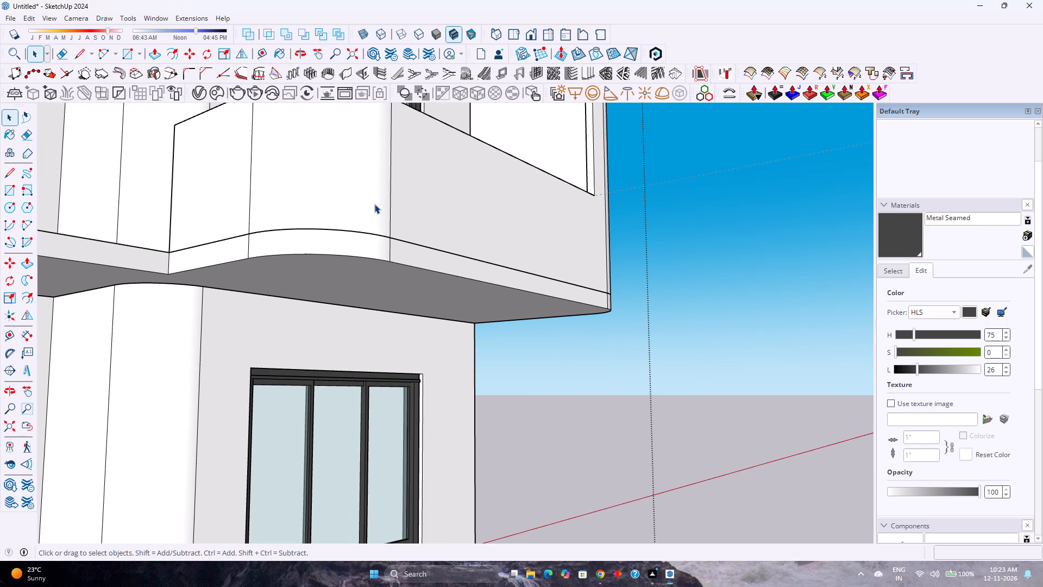
pyautogui.scroll(3, 374, 204)
pyautogui.scroll(-2, 374, 204)
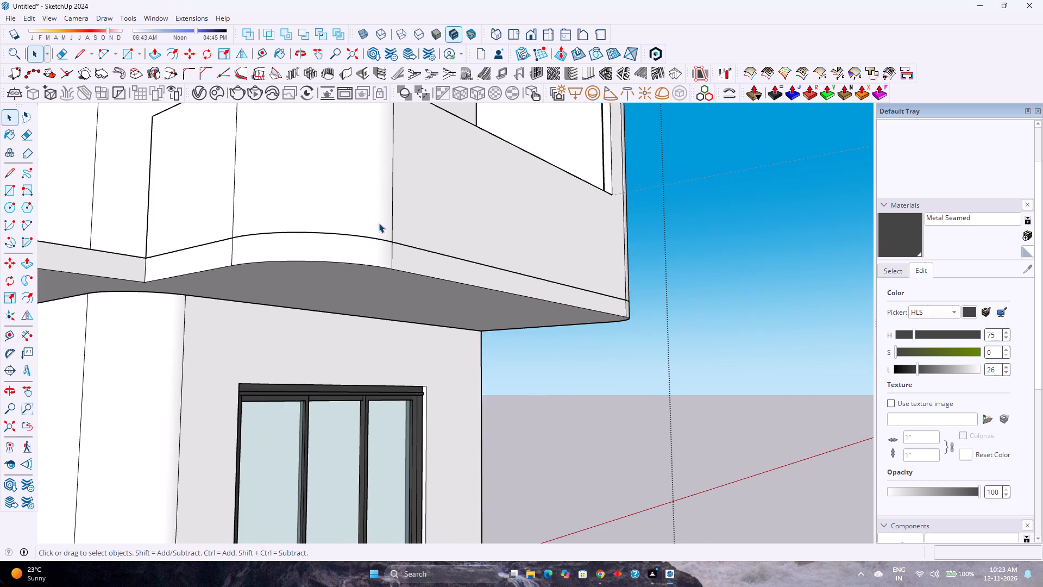
pyautogui.scroll(-8, 381, 225)
pyautogui.moveTo(385, 272); pyautogui.dragTo(501, 274, button='middle')
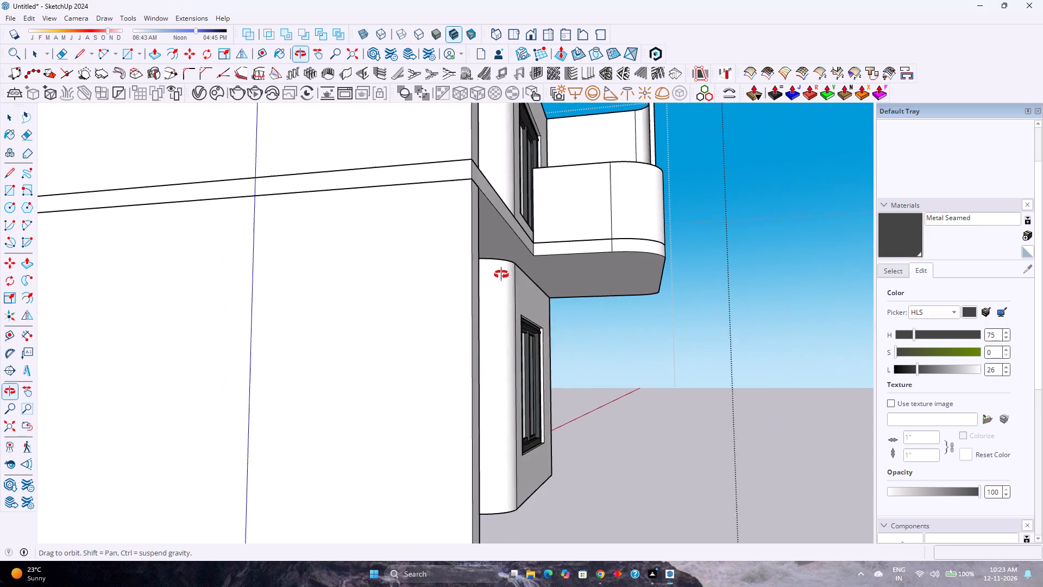
pyautogui.moveTo(501, 274); pyautogui.dragTo(502, 274, button='middle')
pyautogui.scroll(-8, 507, 270)
pyautogui.moveTo(638, 263); pyautogui.dragTo(625, 262, button='middle')
pyautogui.moveTo(620, 262); pyautogui.dragTo(613, 262, button='middle')
pyautogui.moveTo(548, 270); pyautogui.dragTo(265, 276, button='middle')
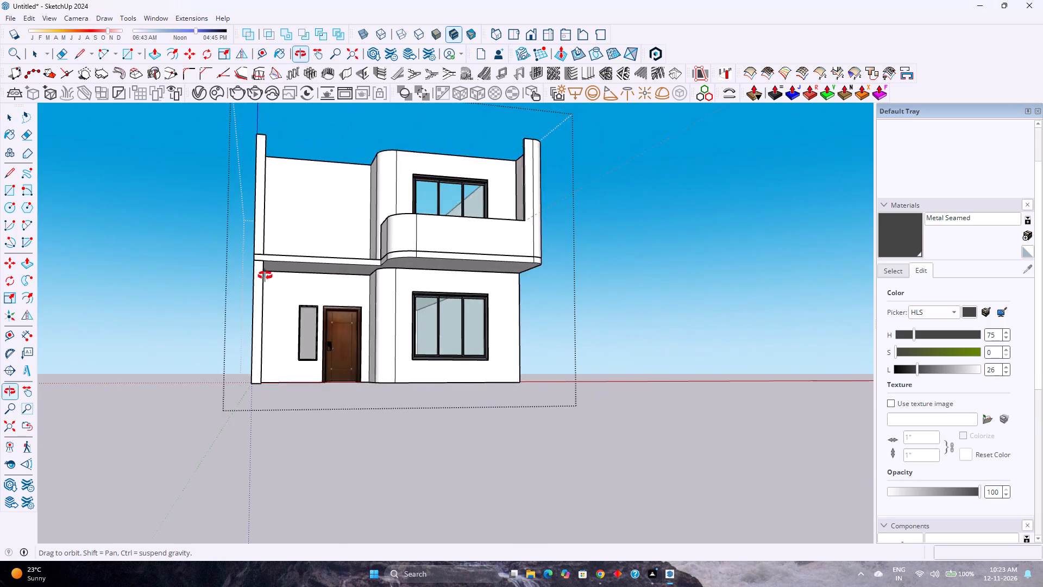
pyautogui.moveTo(265, 276); pyautogui.dragTo(187, 283, button='middle')
pyautogui.scroll(1, 367, 286)
pyautogui.moveTo(367, 286); pyautogui.dragTo(366, 268, button='middle')
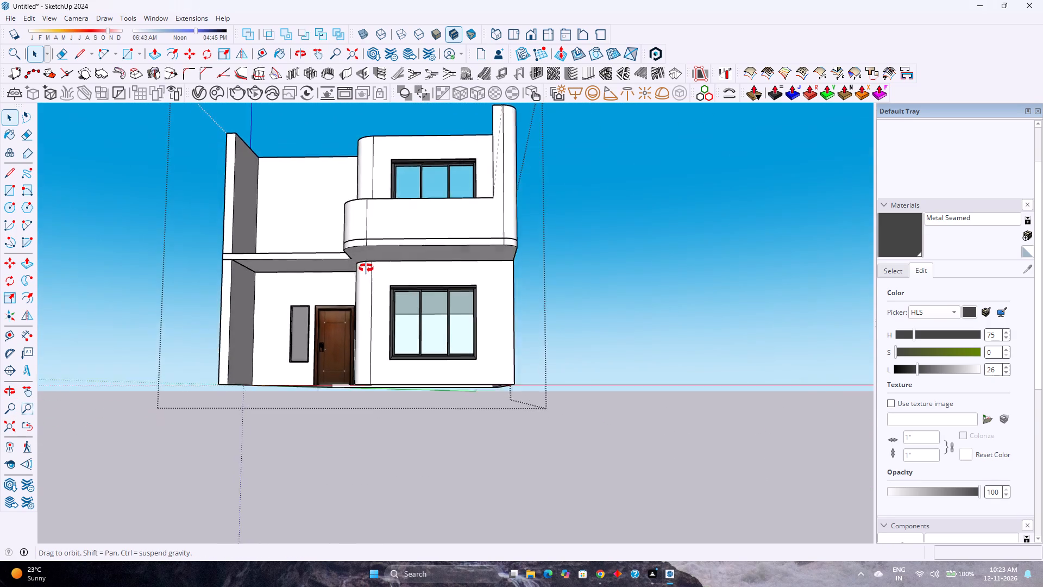
# Open the first-floor slab group and draw a 6' line on its underside along the side wall's inner edge to the entrance wall.
pyautogui.moveTo(366, 268); pyautogui.dragTo(368, 228, button='middle')
pyautogui.doubleClick(404, 215)
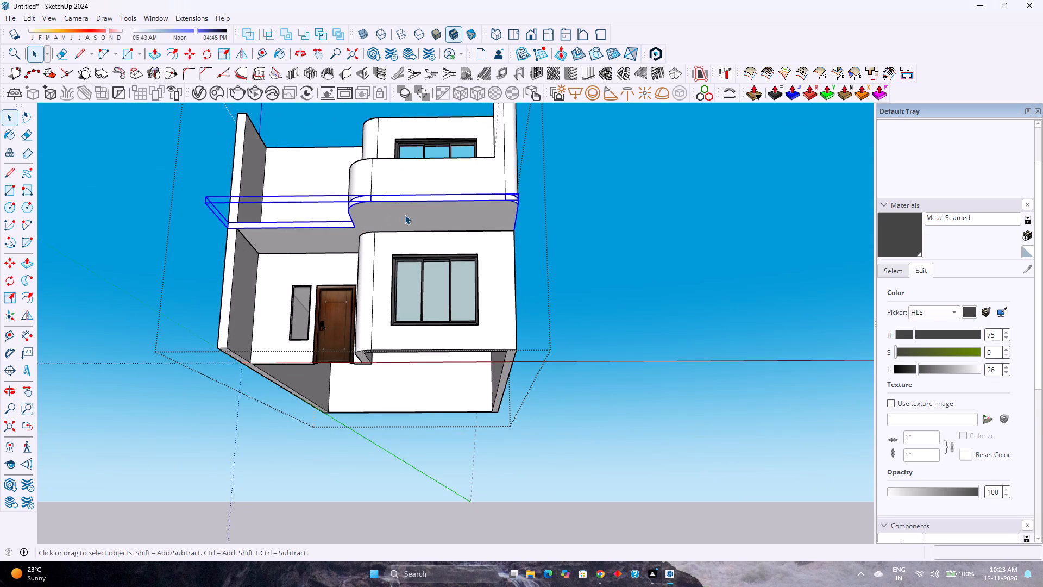
pyautogui.scroll(4, 403, 216)
pyautogui.click(397, 220)
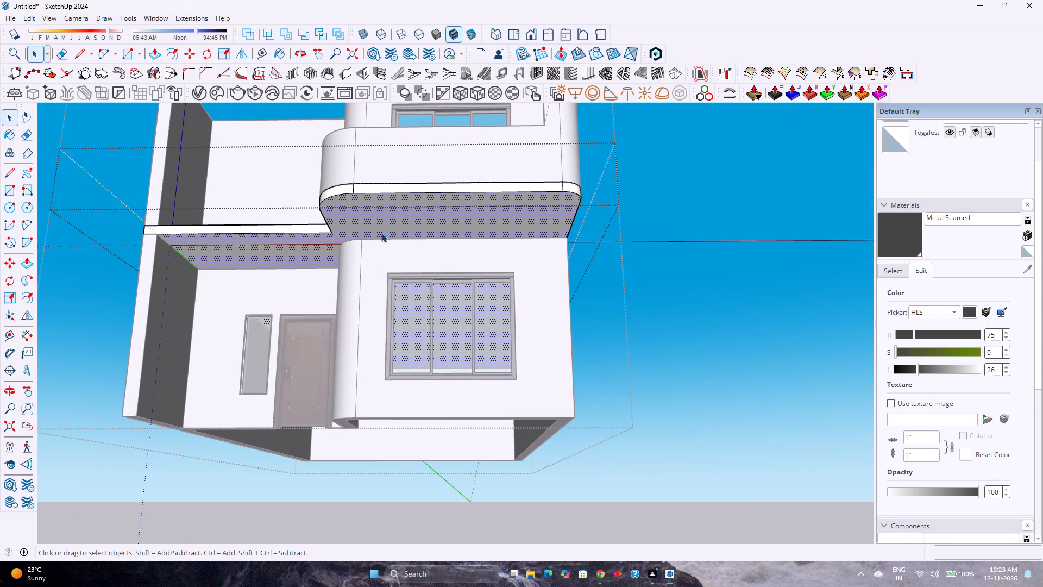
pyautogui.scroll(3, 327, 245)
pyautogui.scroll(1, 273, 263)
pyautogui.moveTo(273, 263); pyautogui.dragTo(398, 253, button='middle')
pyautogui.scroll(-3, 397, 249)
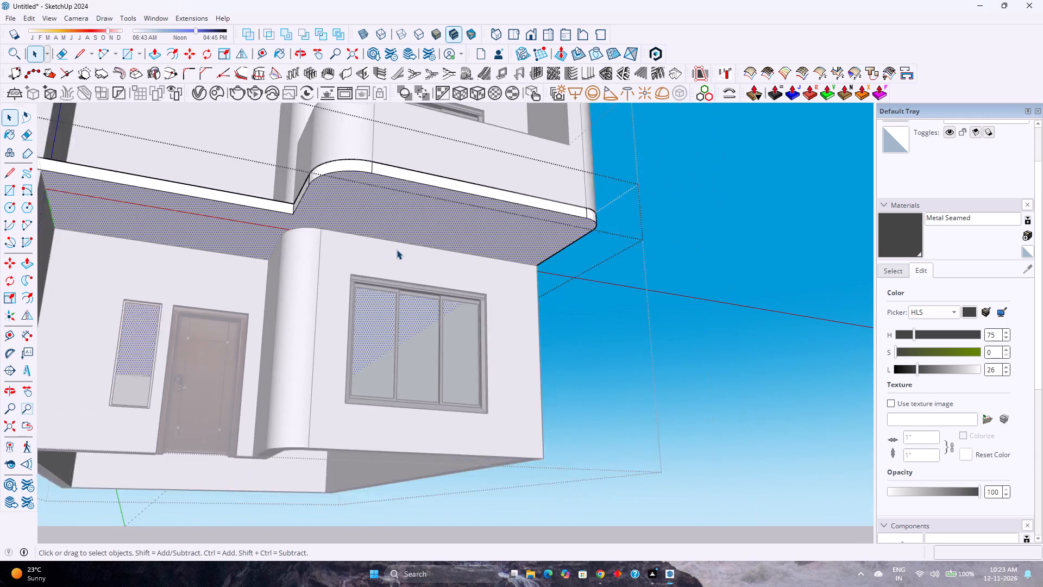
pyautogui.scroll(-4, 397, 249)
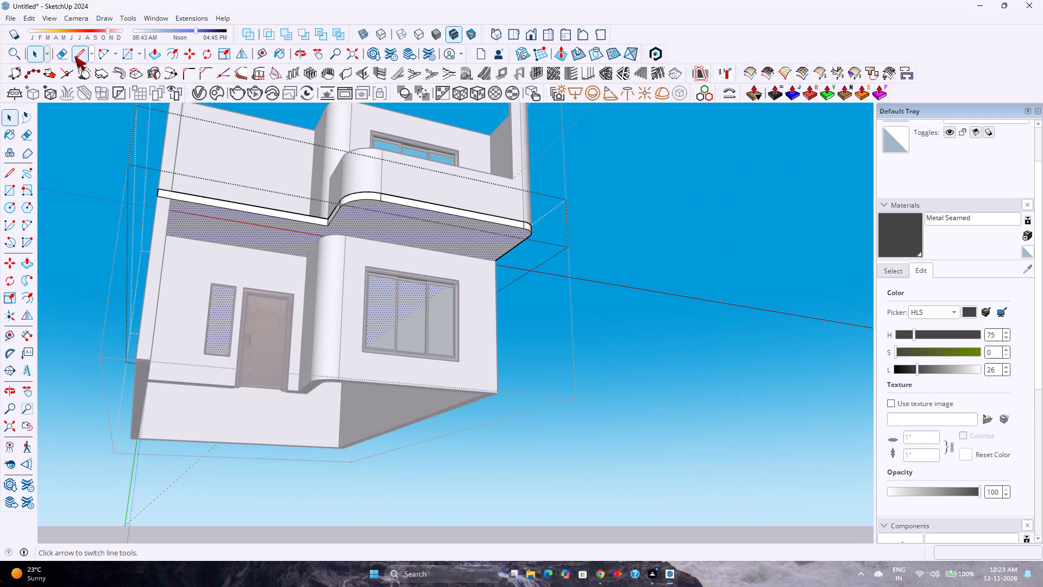
pyautogui.click(74, 56)
pyautogui.click(169, 198)
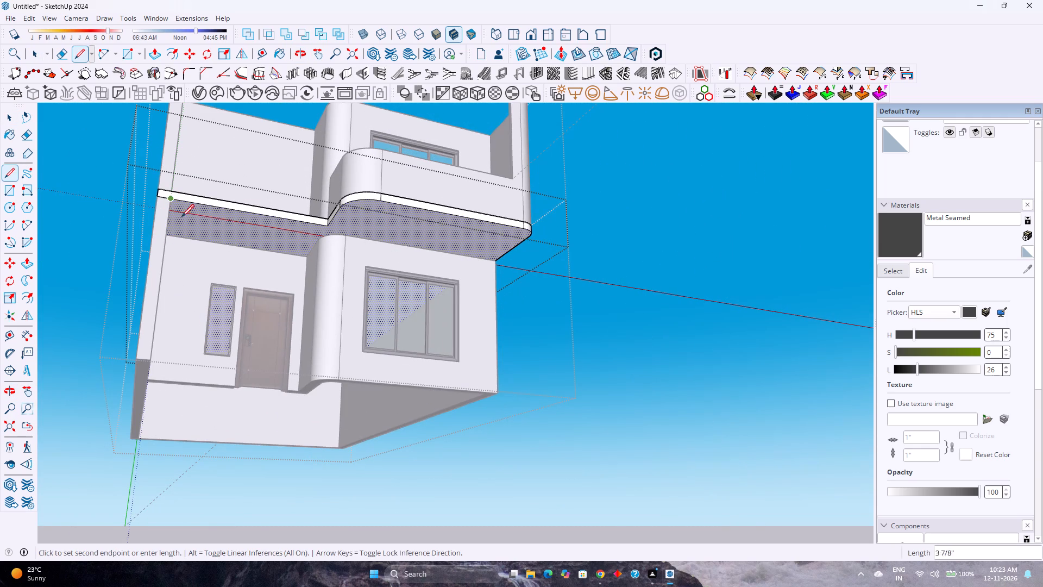
pyautogui.scroll(5, 188, 232)
pyautogui.moveTo(188, 232); pyautogui.dragTo(76, 258, button='middle')
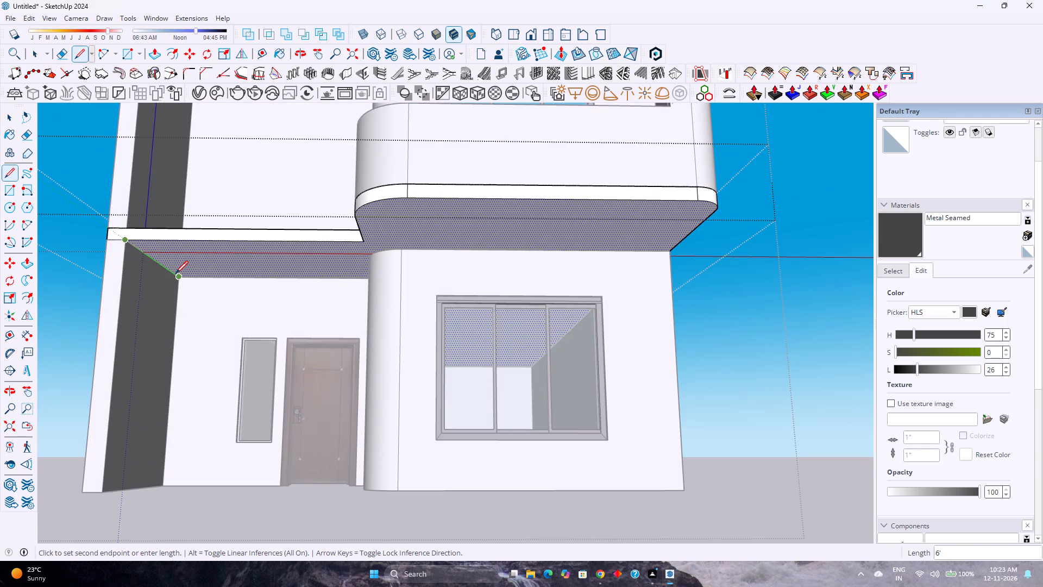
pyautogui.click(175, 273)
# Continue the line on the slab's underside along the entrance wall and 3' 6" along the return wall to the rounded corner.
pyautogui.scroll(1, 206, 288)
pyautogui.scroll(2, 309, 284)
pyautogui.moveTo(310, 284); pyautogui.dragTo(395, 291, button='middle')
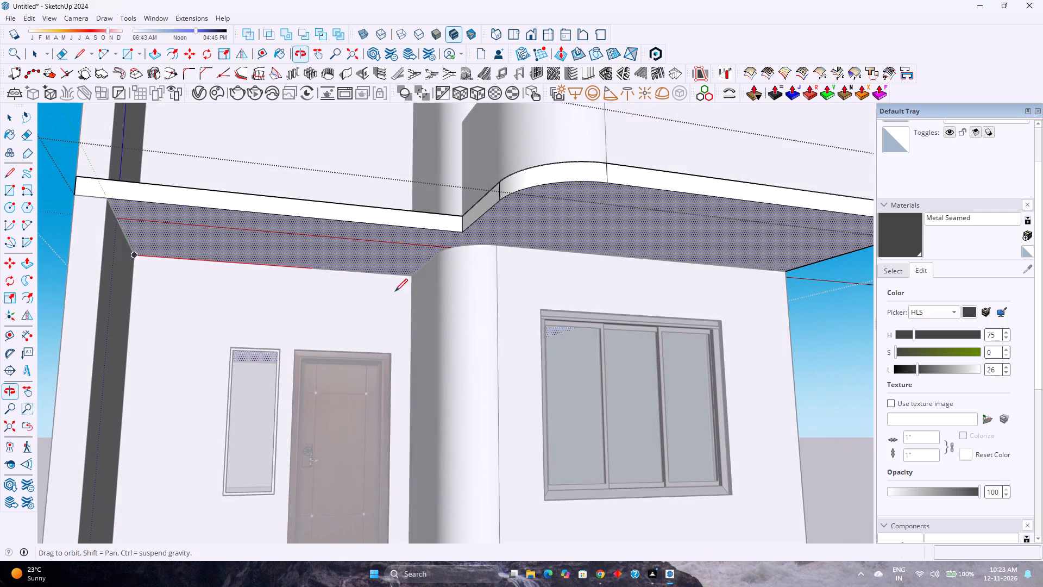
pyautogui.moveTo(395, 291); pyautogui.dragTo(393, 291, button='middle')
pyautogui.click(413, 276)
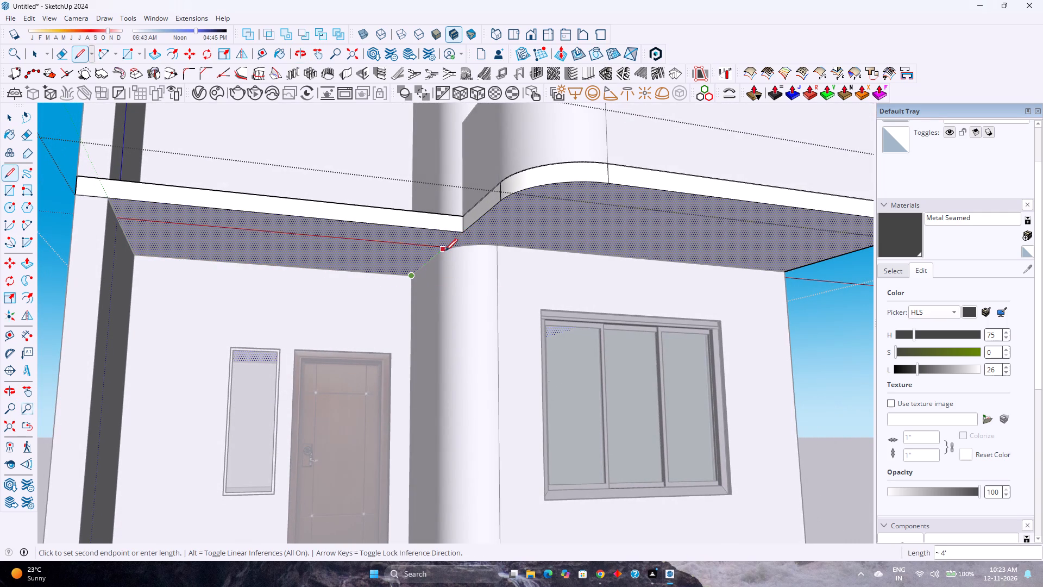
pyautogui.scroll(10, 441, 259)
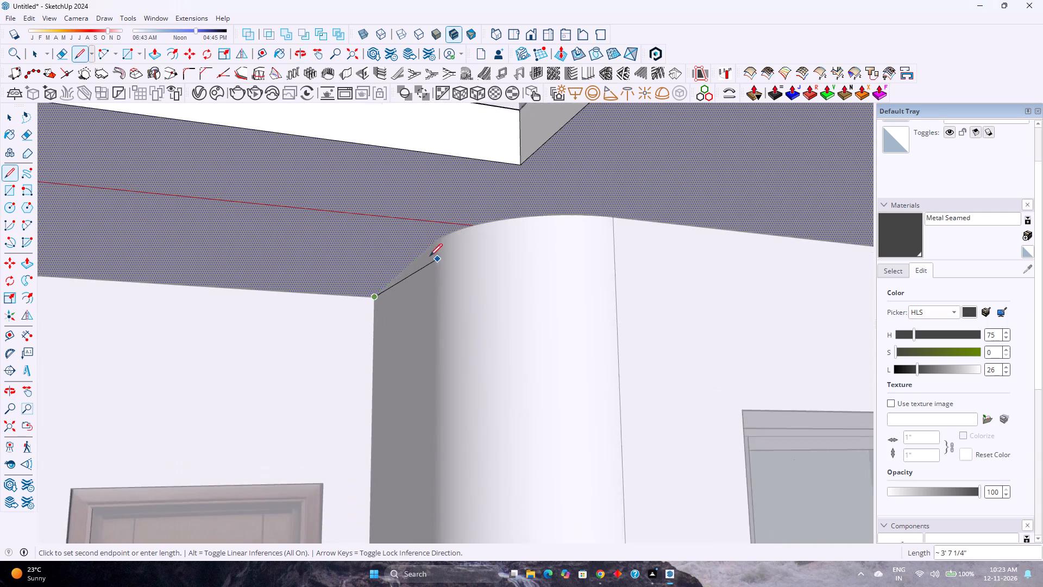
pyautogui.scroll(4, 430, 256)
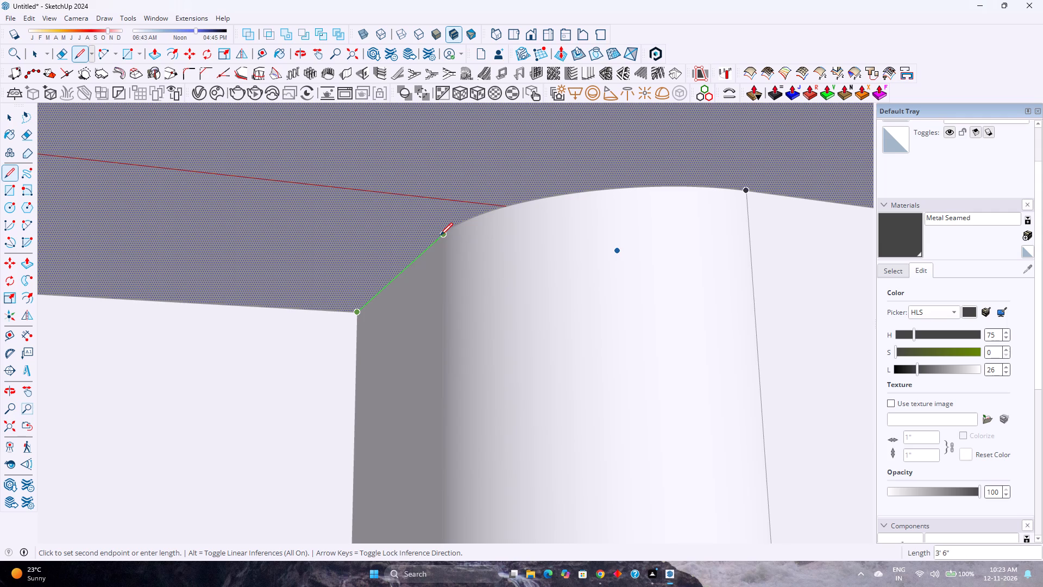
pyautogui.click(440, 235)
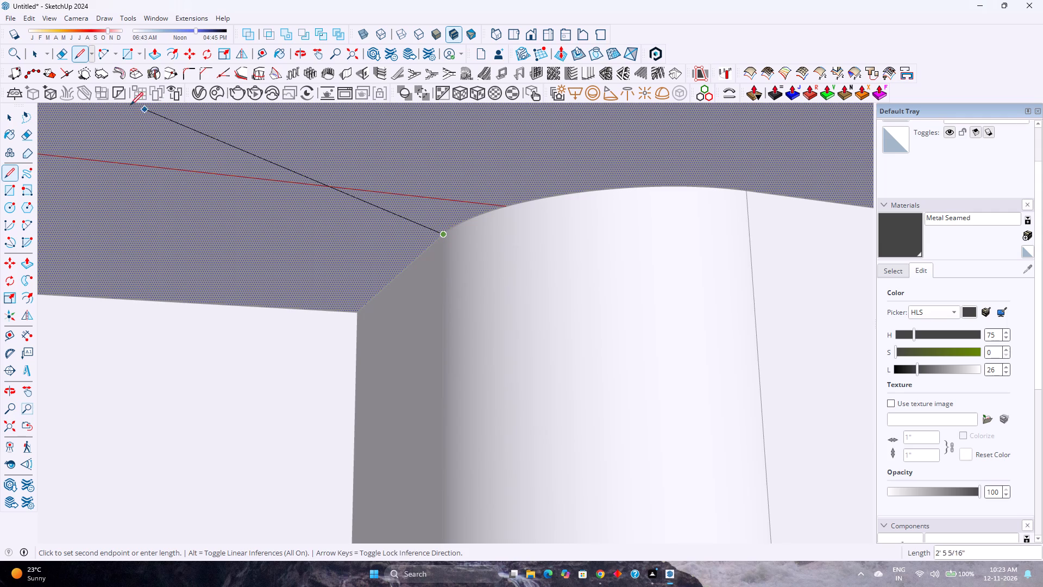
# Draw a 12-segment arc spanning about 2' 1" on the slab's underside along the wall's rounded corner, and close the slab group.
pyautogui.click(102, 48)
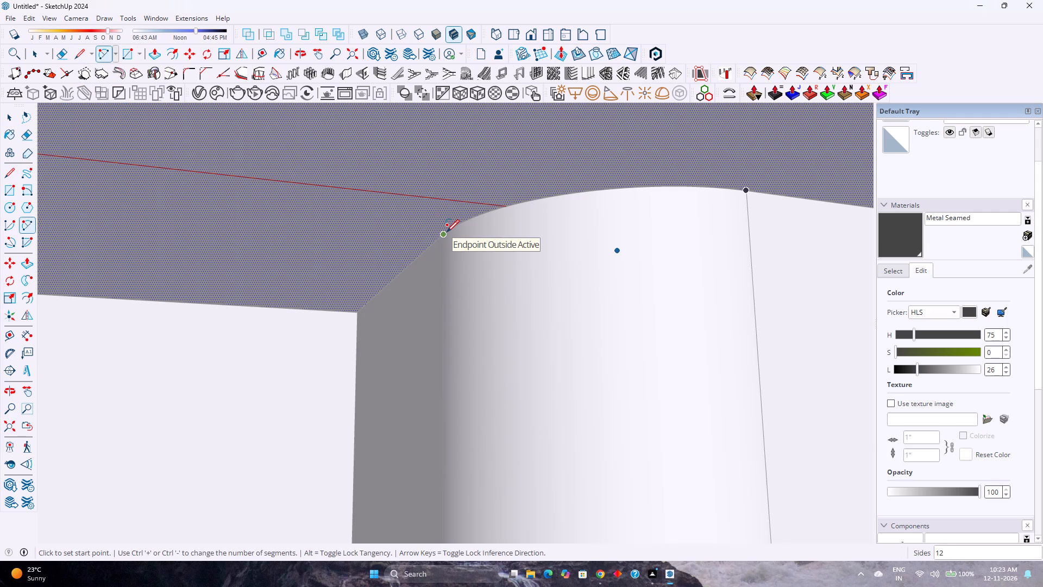
pyautogui.click(444, 233)
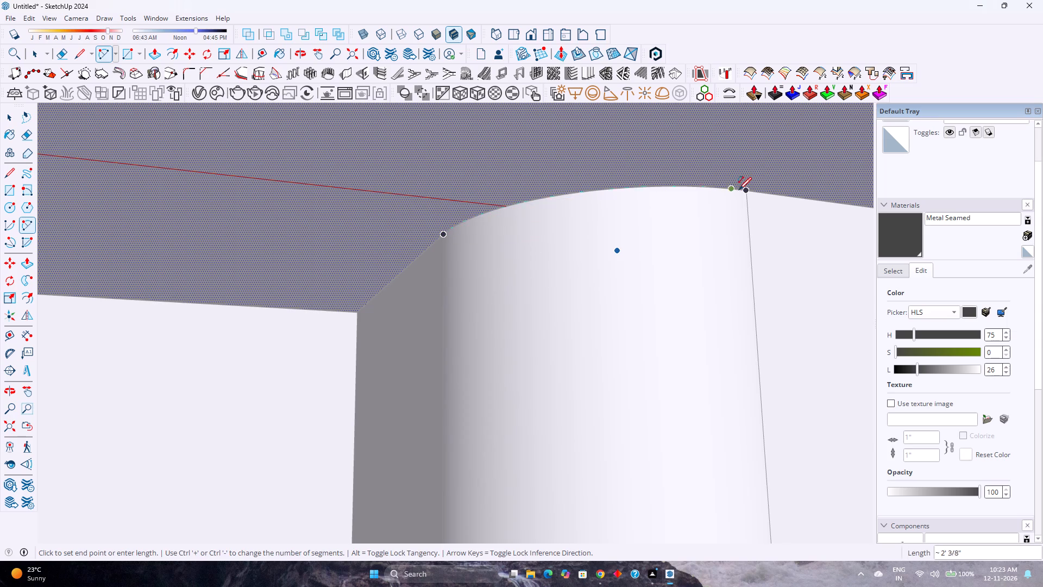
pyautogui.scroll(7, 748, 194)
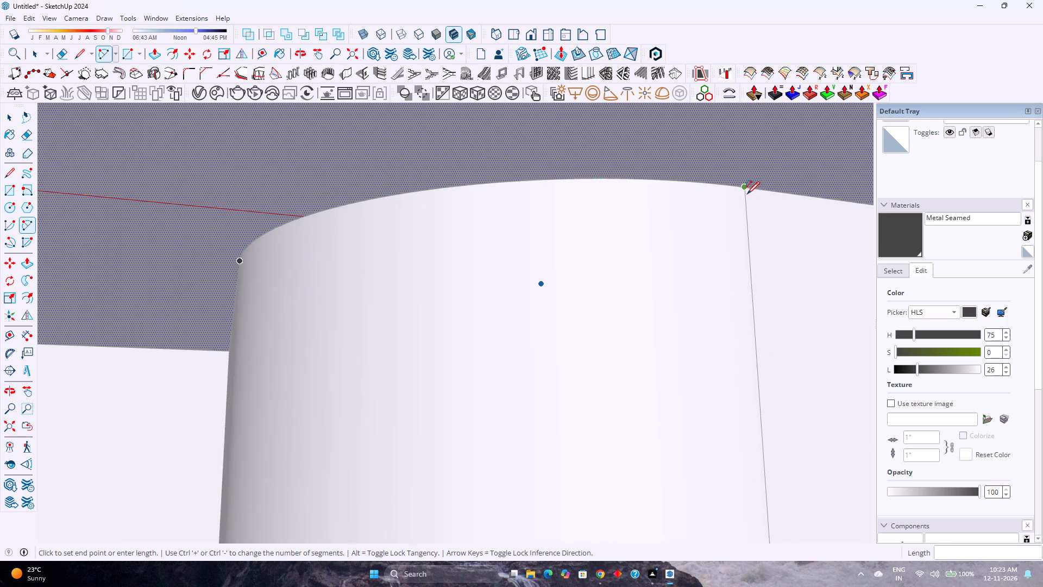
pyautogui.moveTo(747, 194); pyautogui.dragTo(712, 192, button='middle')
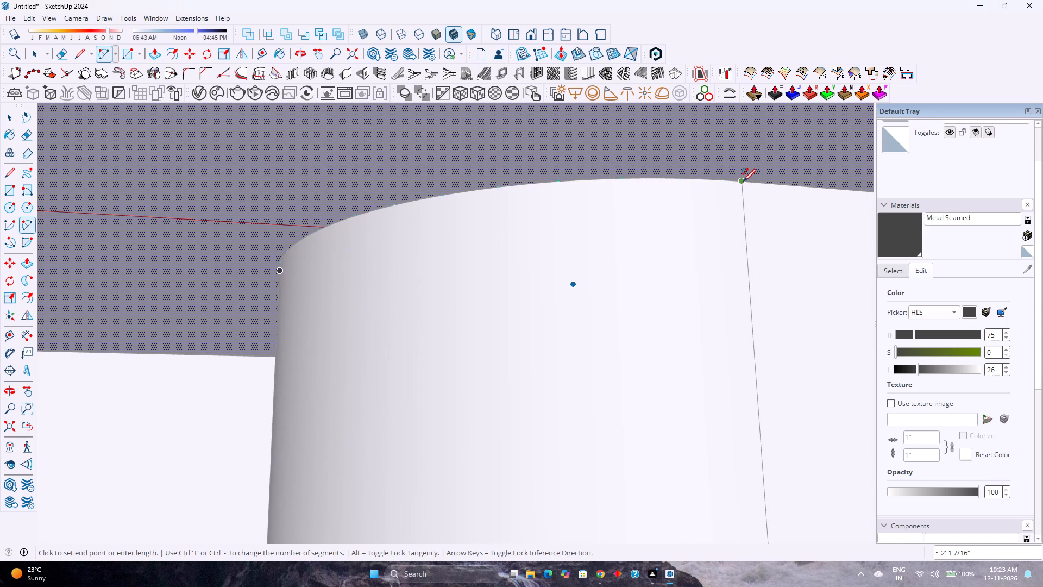
pyautogui.doubleClick(743, 182)
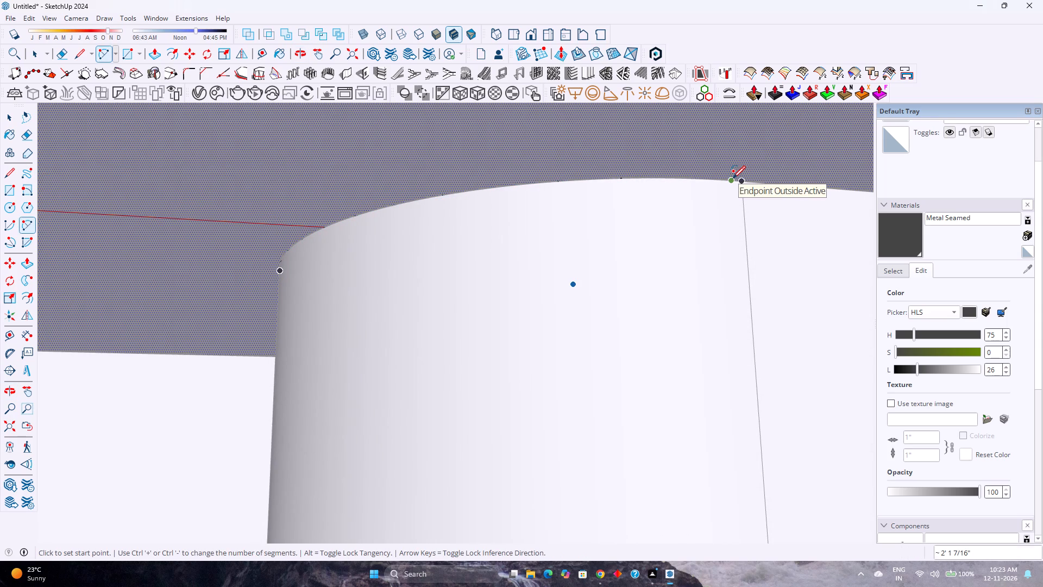
pyautogui.press('space')
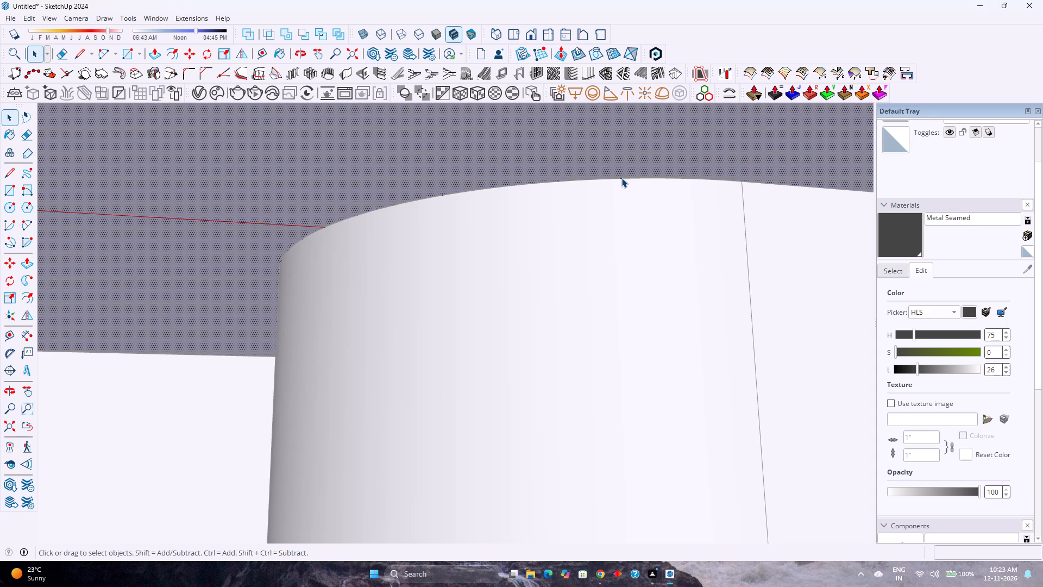
pyautogui.click(619, 177)
pyautogui.click(619, 177)
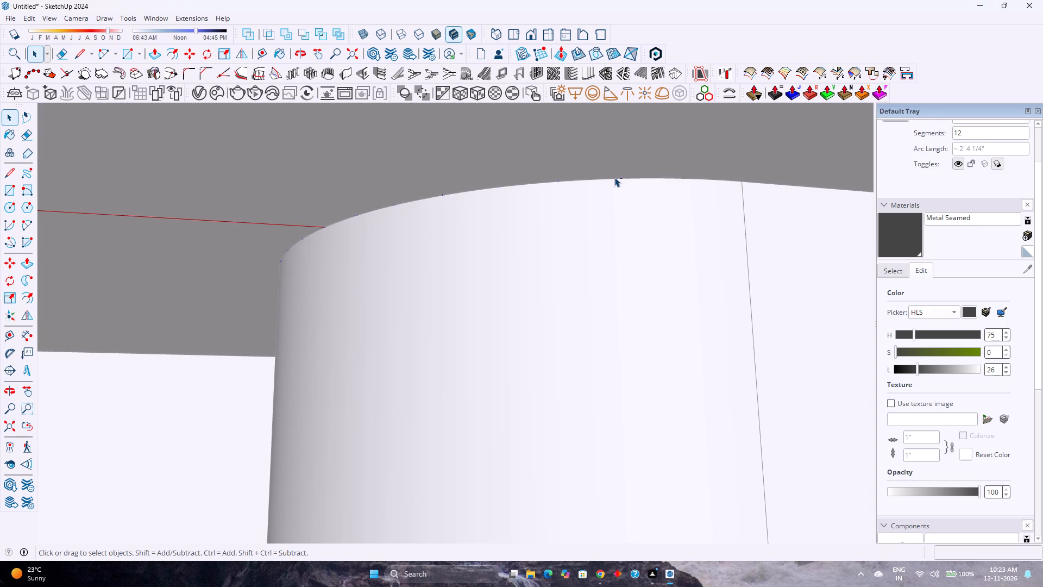
pyautogui.doubleClick(506, 166)
pyautogui.scroll(-2, 541, 266)
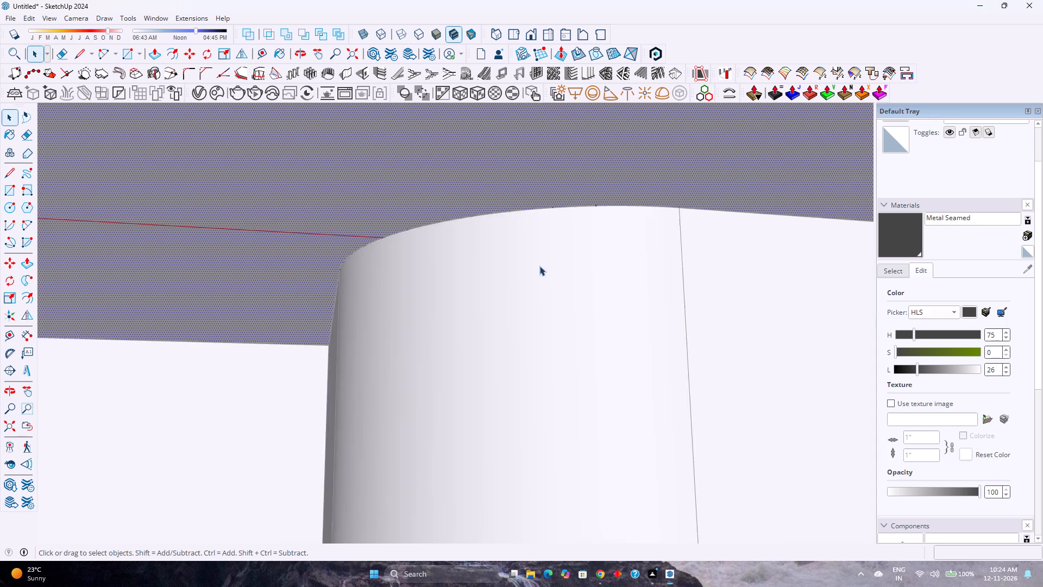
pyautogui.scroll(-20, 539, 266)
pyautogui.scroll(-5, 539, 266)
pyautogui.scroll(1, 532, 258)
pyautogui.scroll(-5, 532, 258)
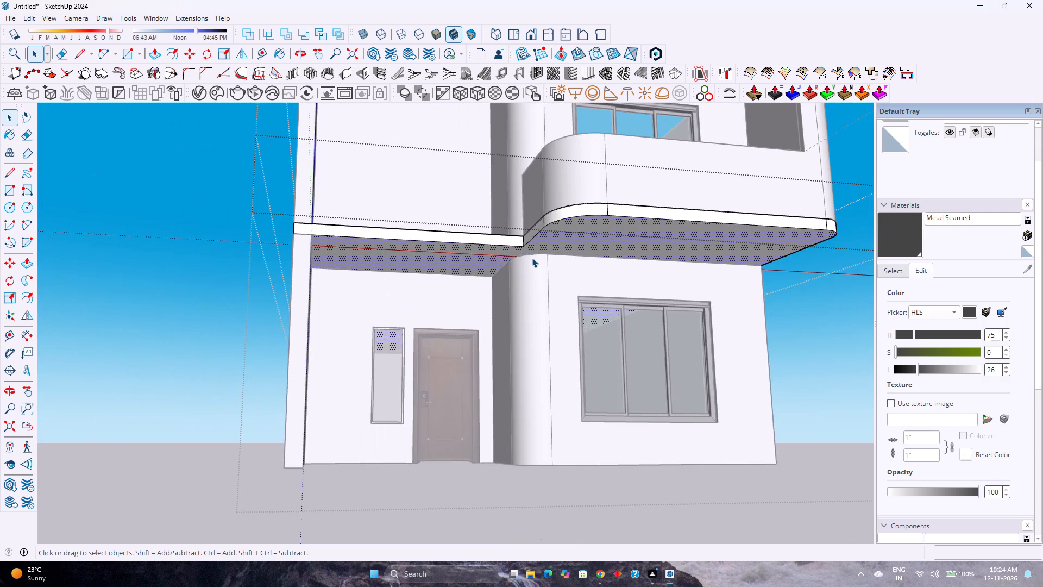
pyautogui.scroll(-4, 532, 258)
pyautogui.click(830, 353)
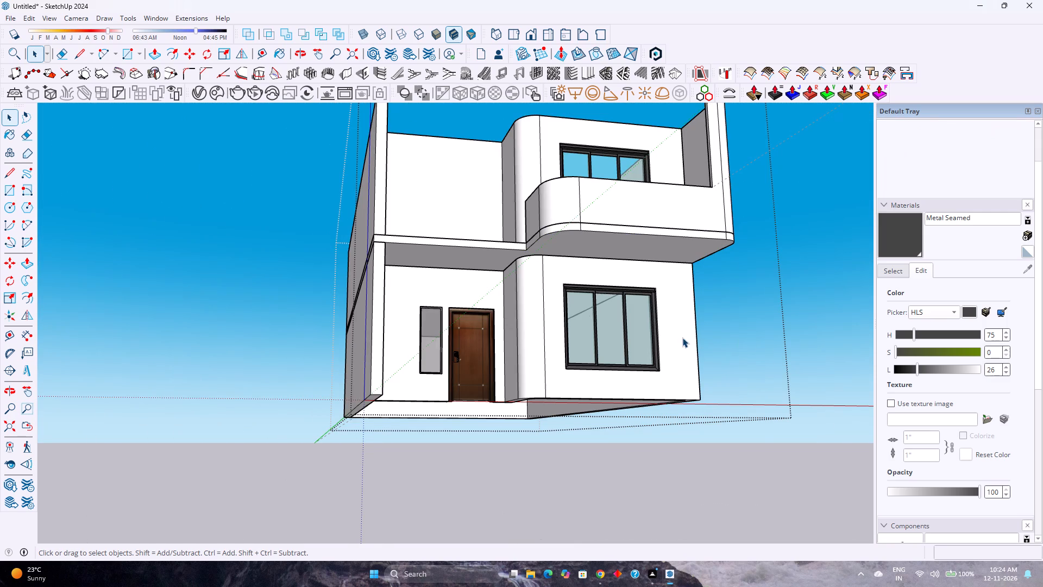
# Hide the ground-floor wall group together with its door and windows.
pyautogui.click(682, 338)
pyautogui.rightClick(681, 338)
pyautogui.click(719, 86)
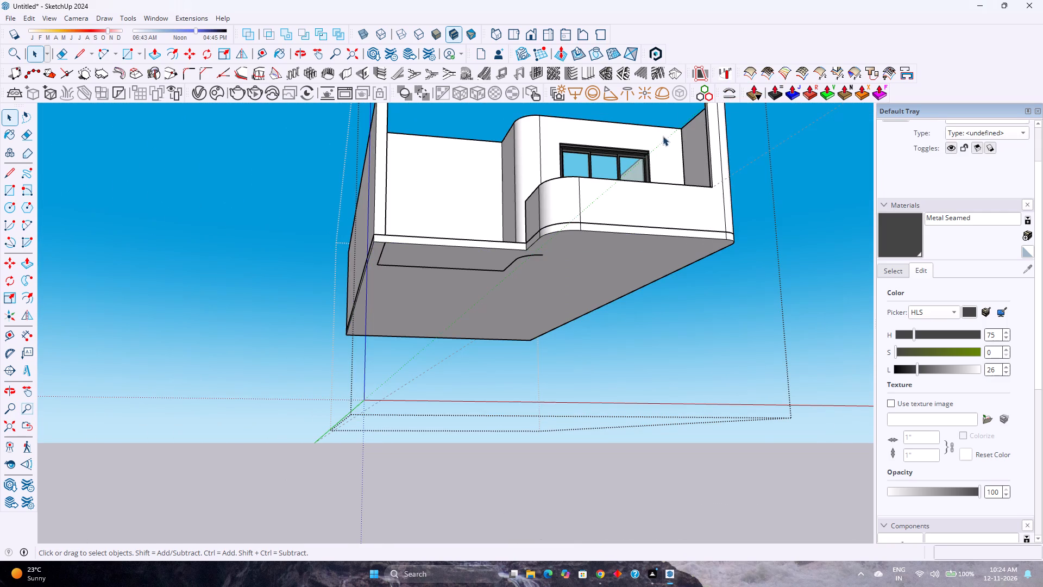
# Reopen the slab group and set the new arc on its underside to 130 segments.
pyautogui.scroll(8, 546, 248)
pyautogui.doubleClick(539, 264)
pyautogui.scroll(6, 539, 264)
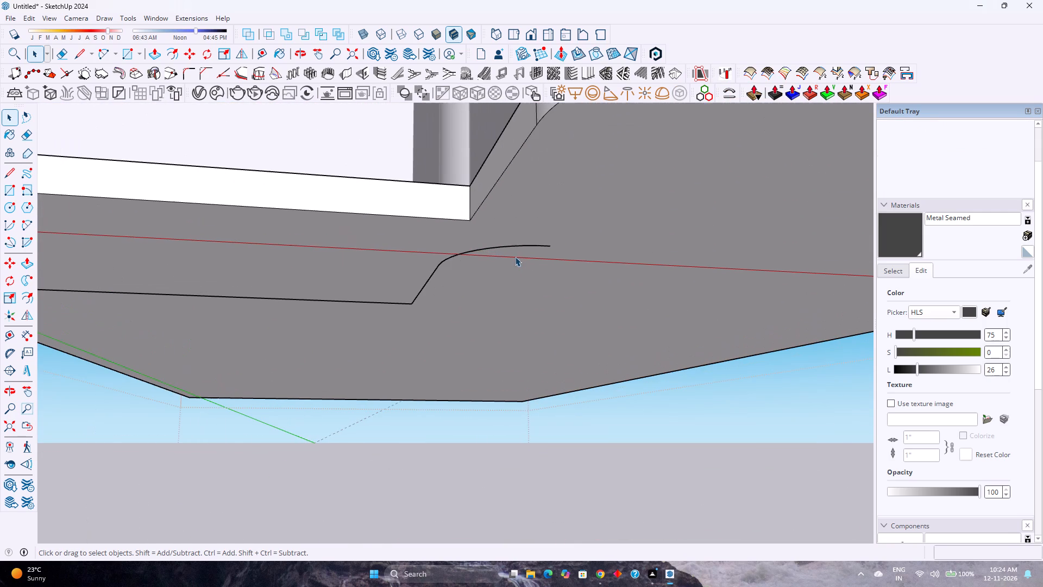
pyautogui.click(520, 247)
pyautogui.doubleClick(981, 135)
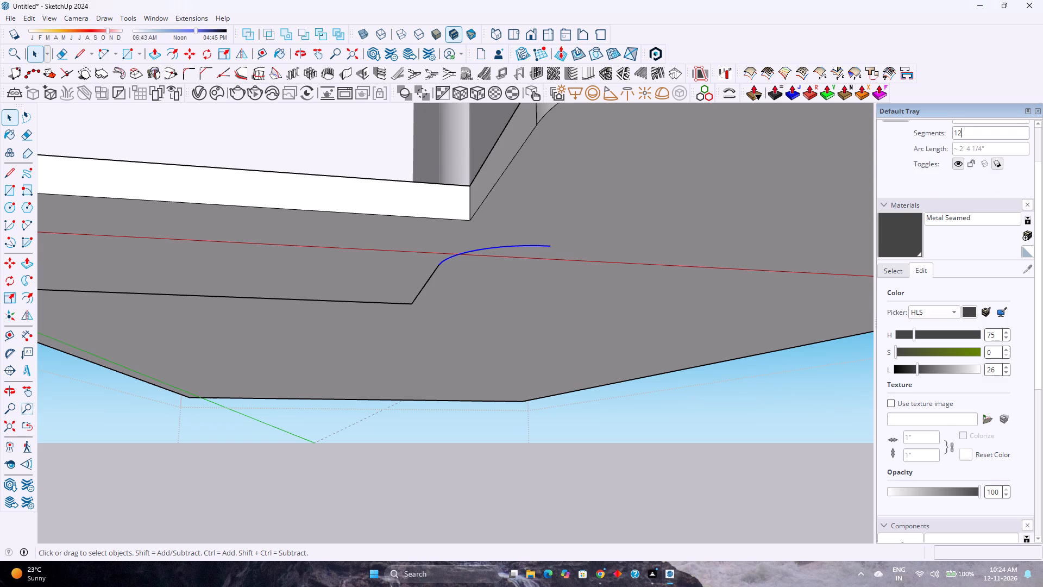
pyautogui.write('130')
pyautogui.press('Return')
pyautogui.click(493, 284)
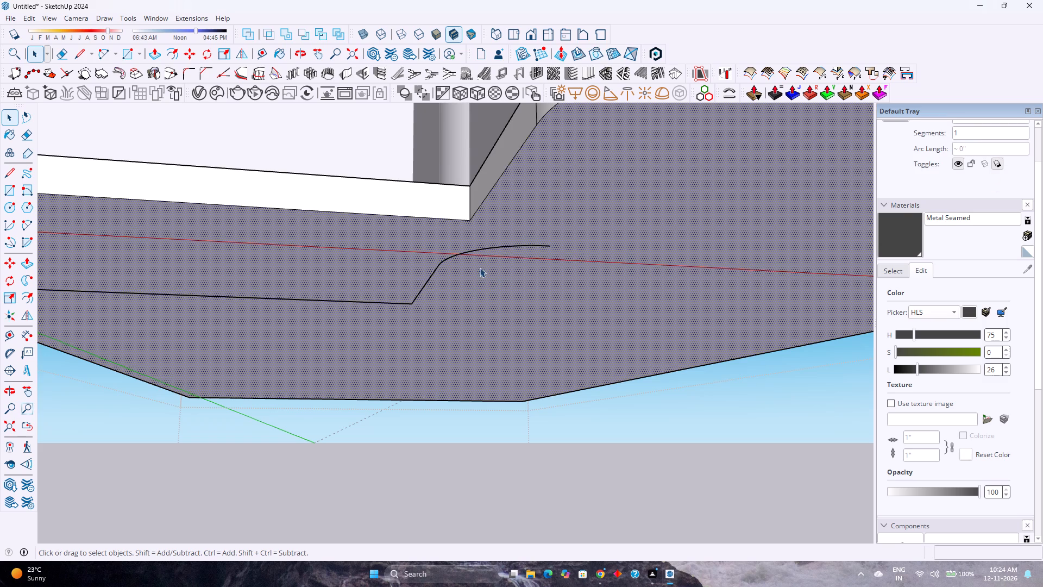
pyautogui.scroll(-7, 130, 283)
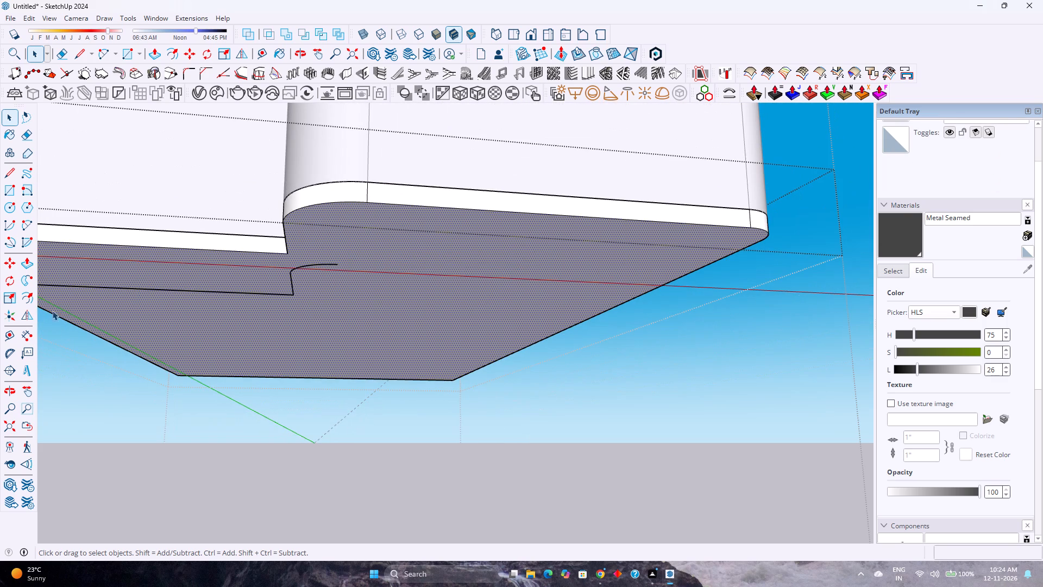
# Draw an 11' 6" line on the slab's underside from the arc's end to the slab's far side edge, and close the slab group.
pyautogui.click(82, 49)
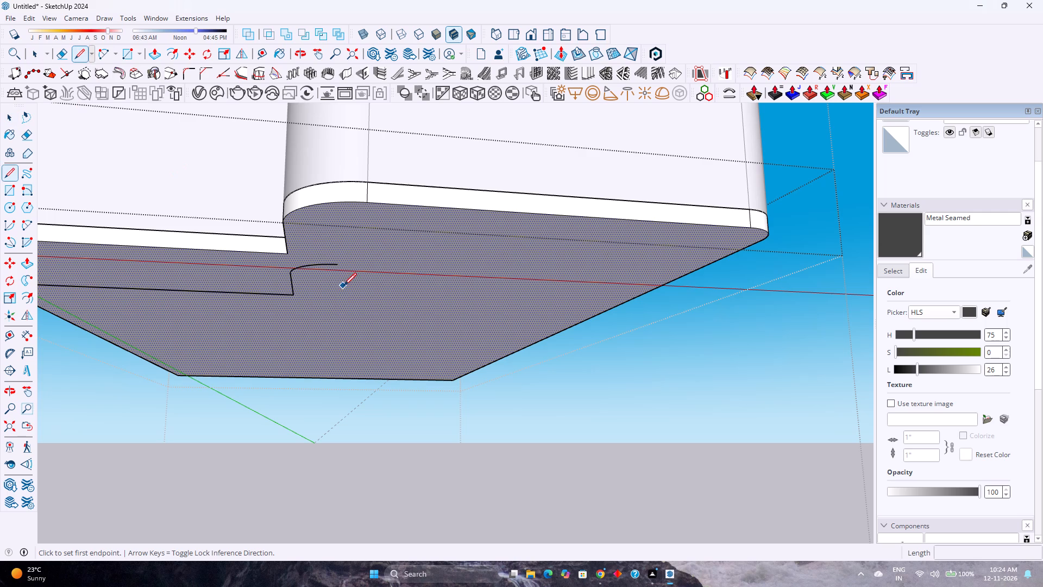
pyautogui.click(340, 264)
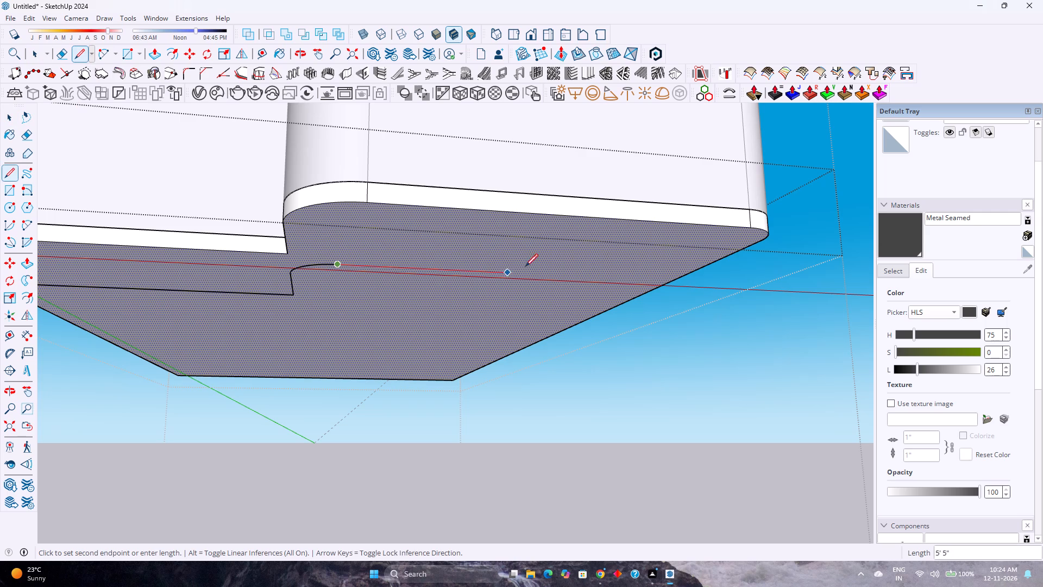
pyautogui.click(676, 277)
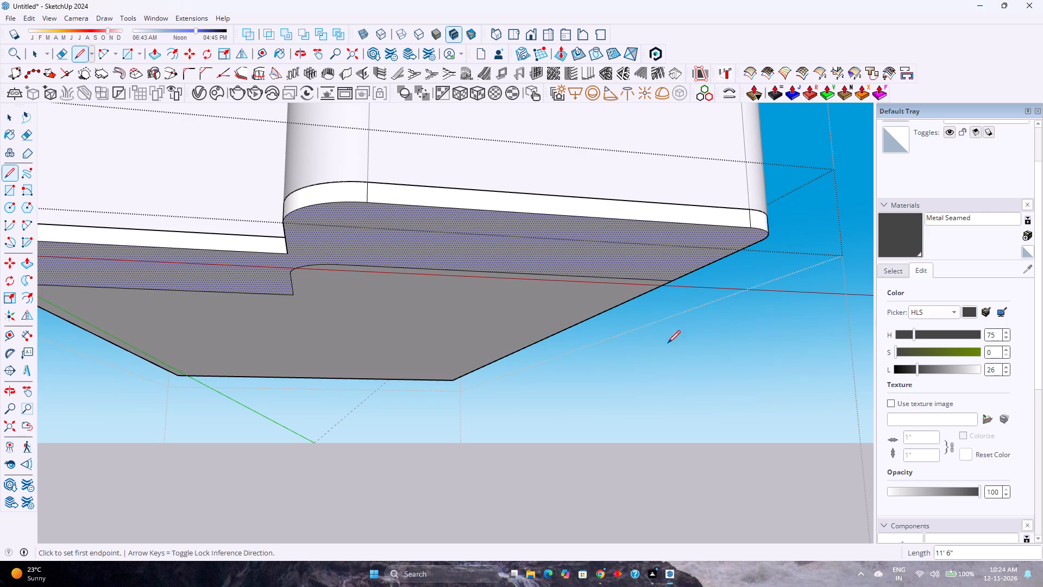
pyautogui.press('space')
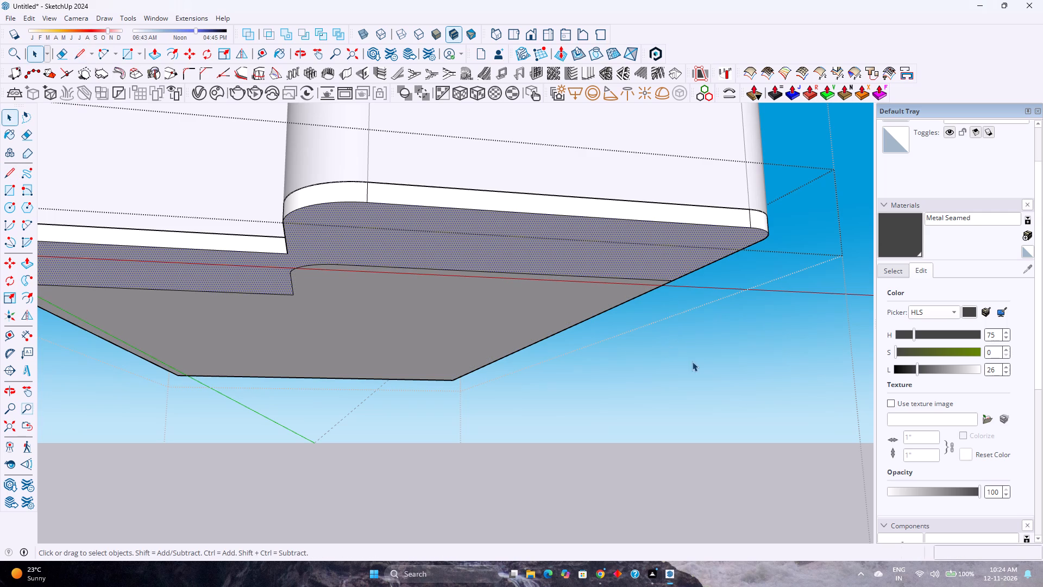
pyautogui.click(719, 440)
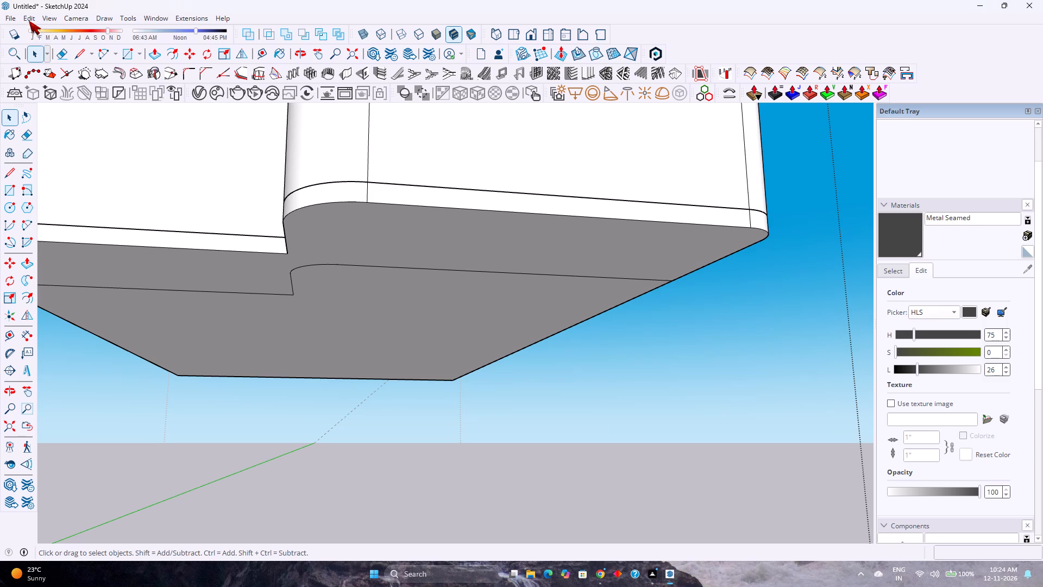
# Unhide all the hidden ground-floor walls, door and windows.
pyautogui.click(29, 21)
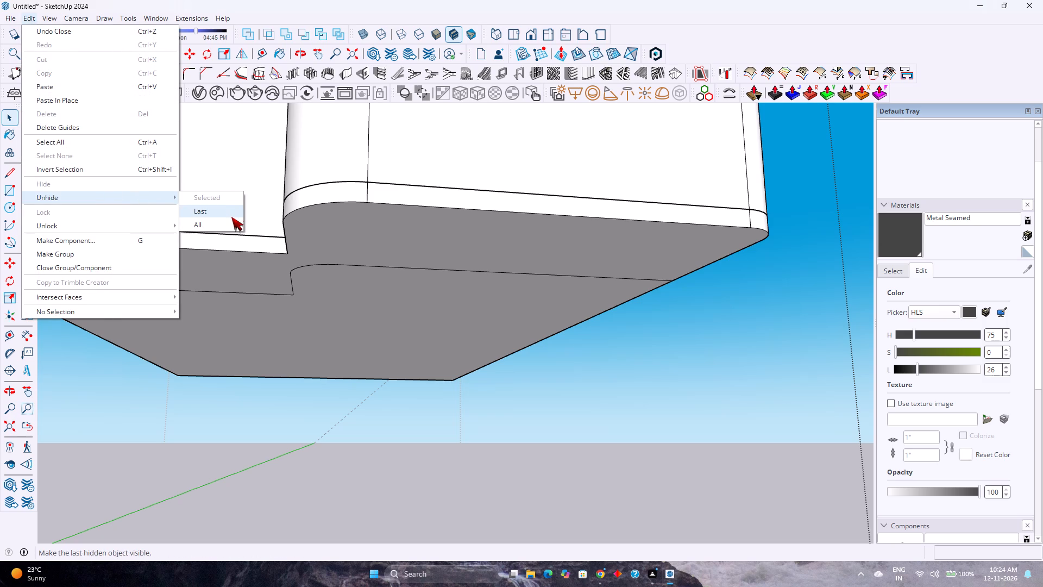
pyautogui.click(231, 221)
# Open the slab group, push/pull its exposed underside face 6" downward in front of the ground-floor walls, and close the group.
pyautogui.click(372, 258)
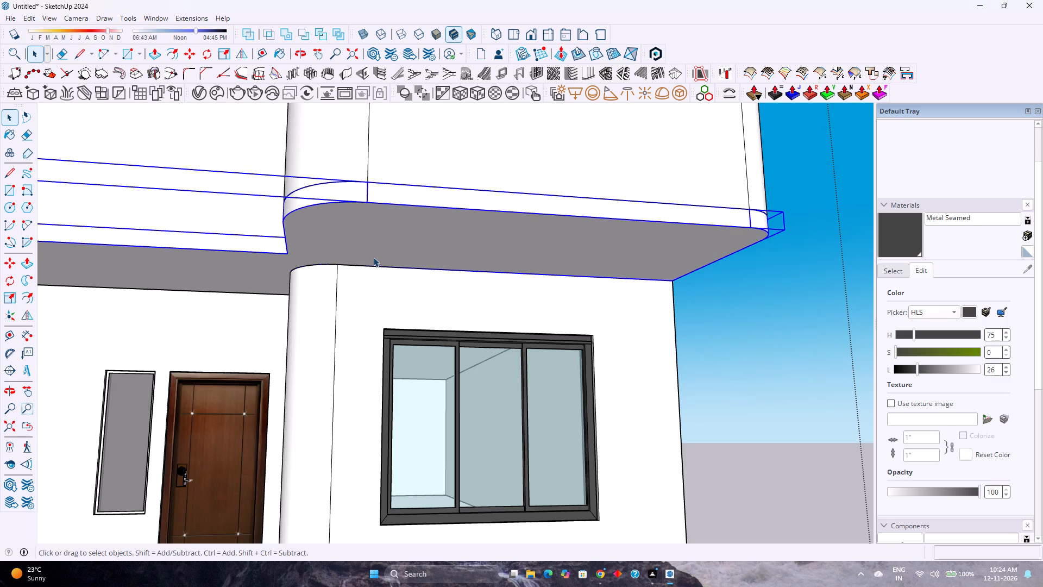
pyautogui.doubleClick(373, 257)
pyautogui.click(379, 254)
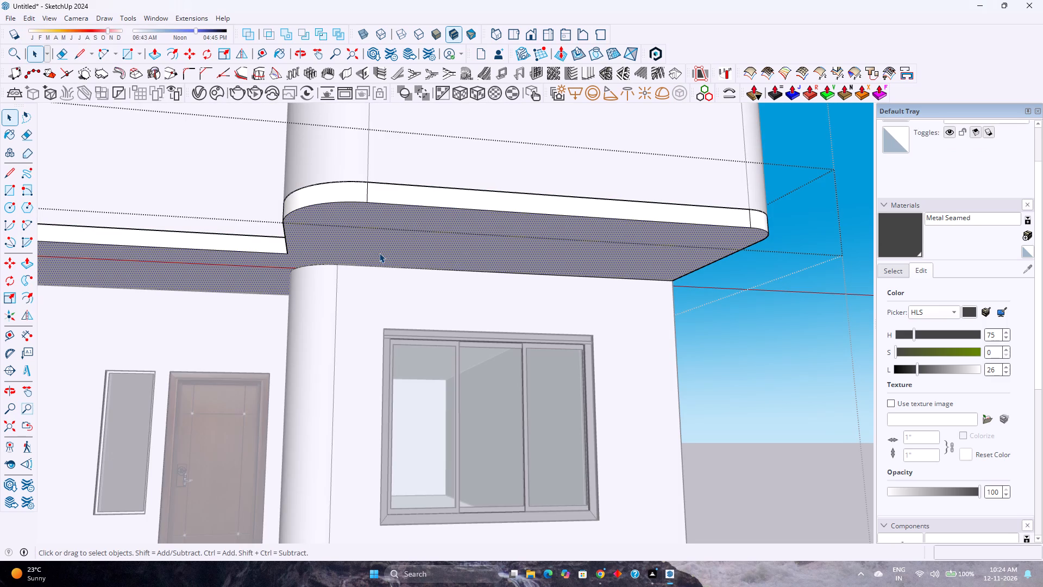
pyautogui.press('p')
pyautogui.click(380, 253)
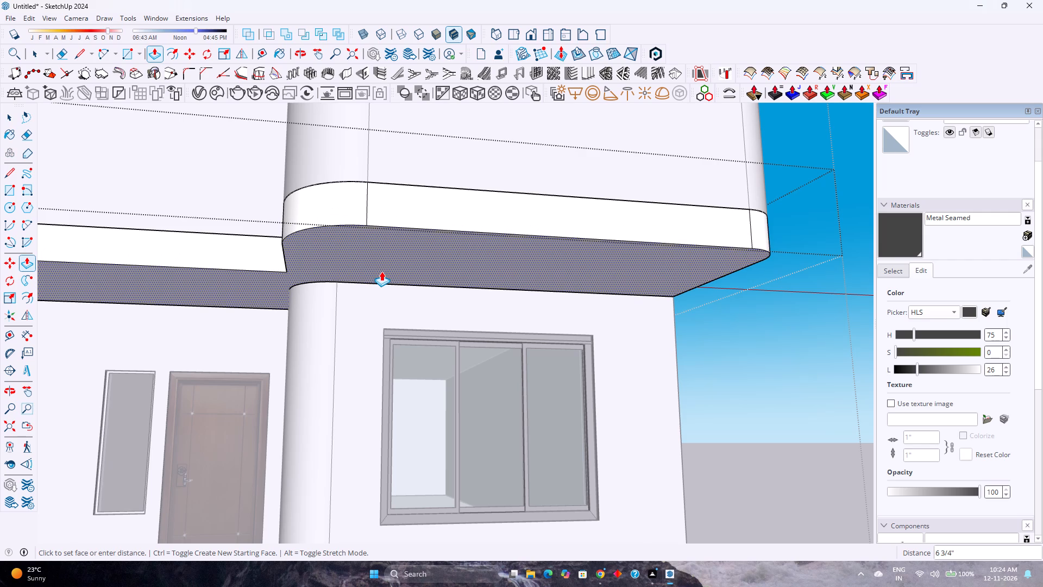
pyautogui.press('6')
pyautogui.press('Return')
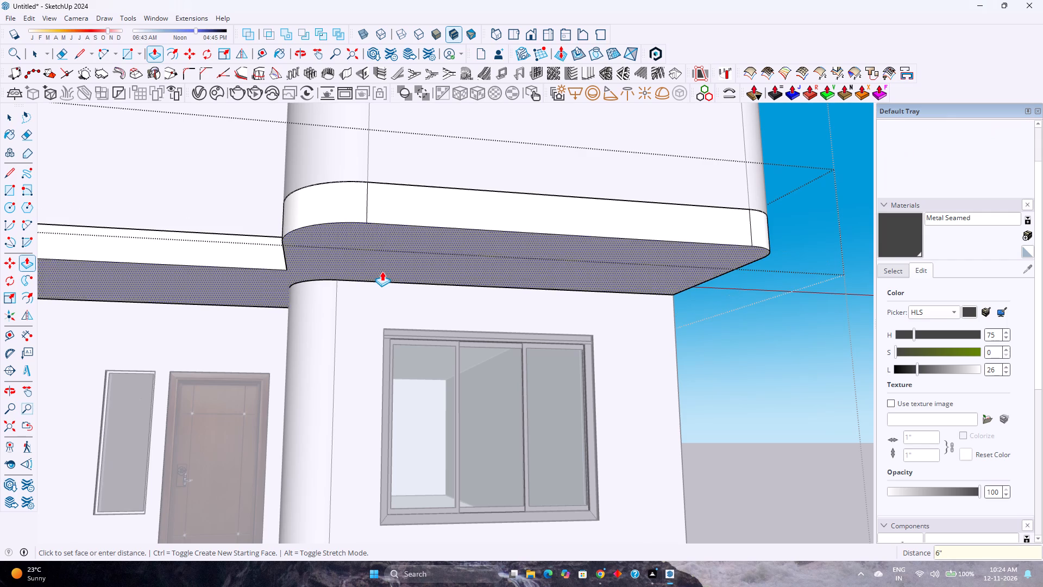
pyautogui.scroll(-10, 382, 271)
pyautogui.moveTo(382, 271); pyautogui.dragTo(440, 351, button='middle')
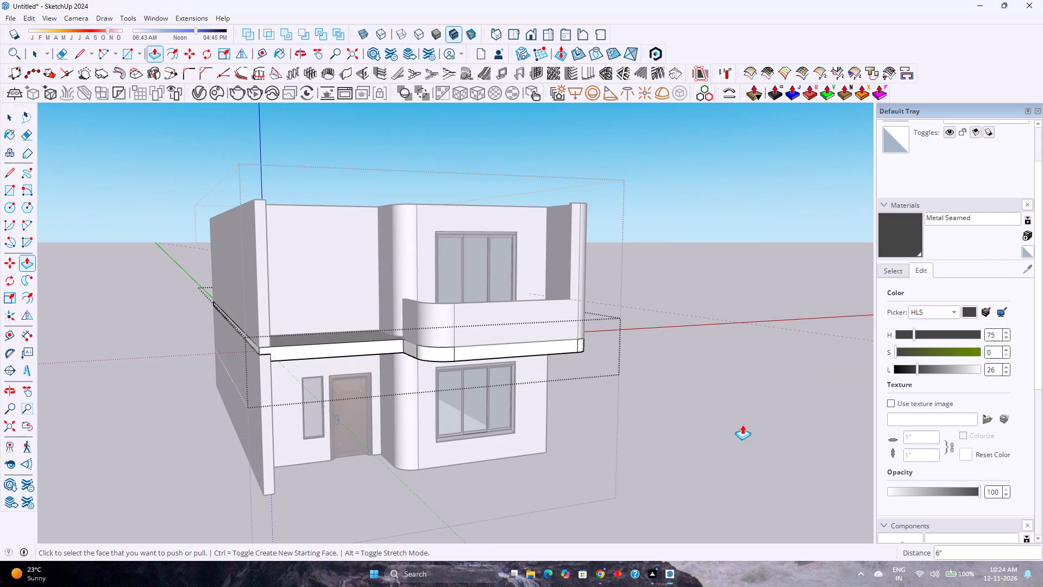
pyautogui.click(698, 402)
pyautogui.press('space')
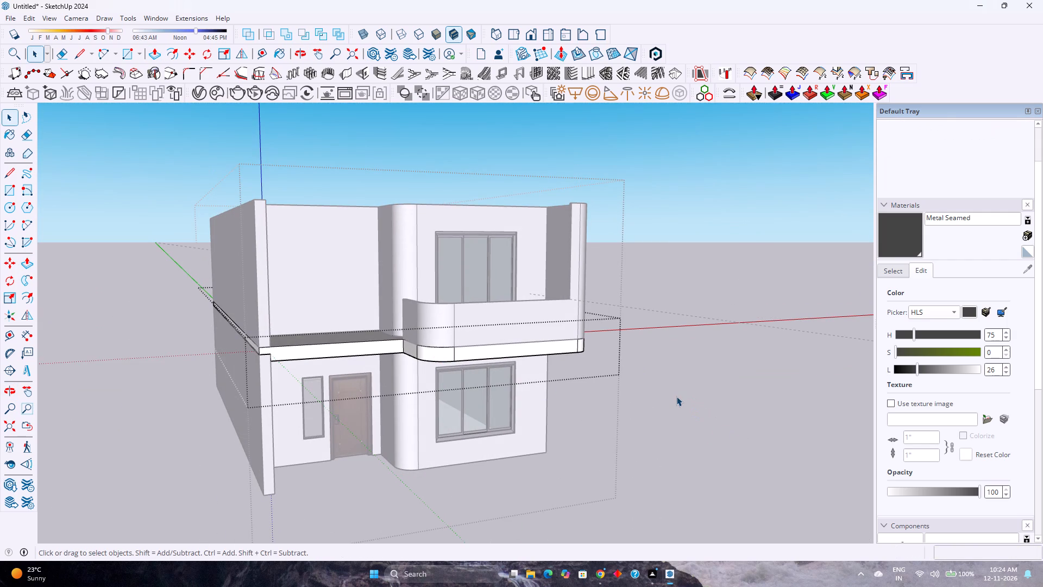
pyautogui.click(676, 396)
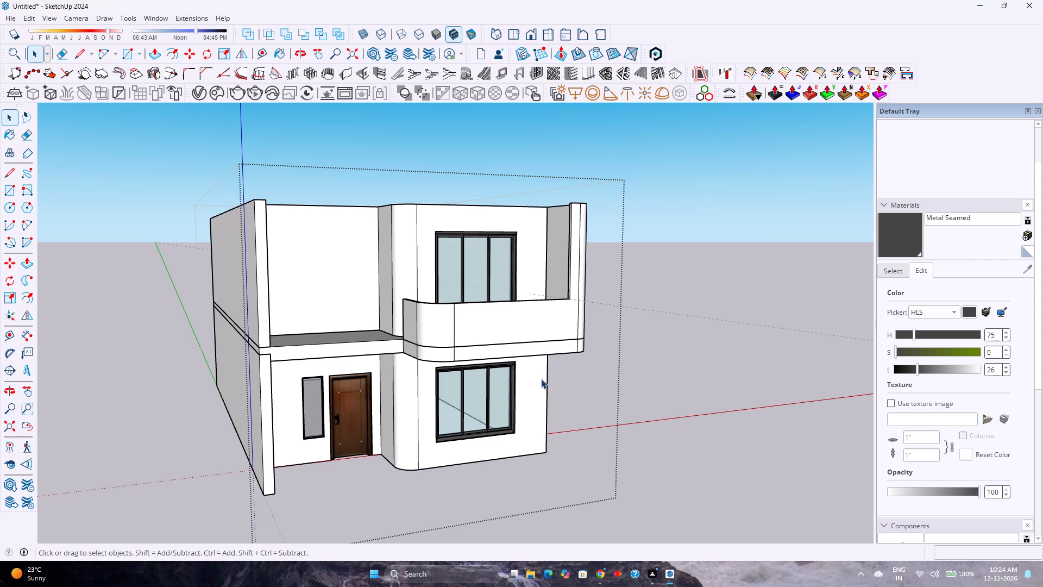
# Examine the balcony parapet and the thickened slab edge from several angles.
pyautogui.scroll(5, 508, 344)
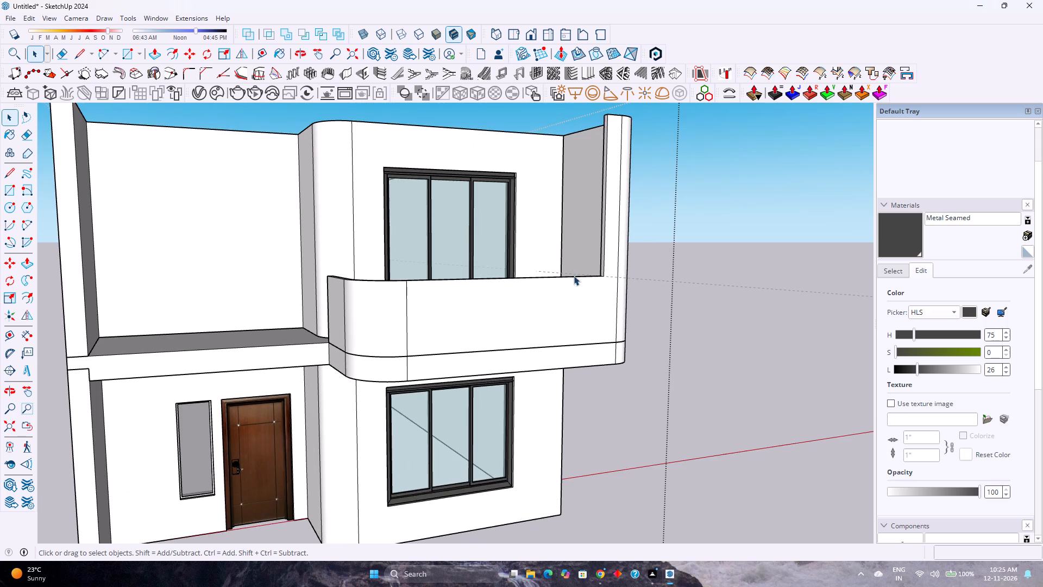
pyautogui.scroll(2, 570, 279)
pyautogui.scroll(-5, 568, 282)
pyautogui.moveTo(560, 284); pyautogui.dragTo(463, 314, button='middle')
pyautogui.scroll(3, 352, 366)
pyautogui.scroll(-3, 356, 366)
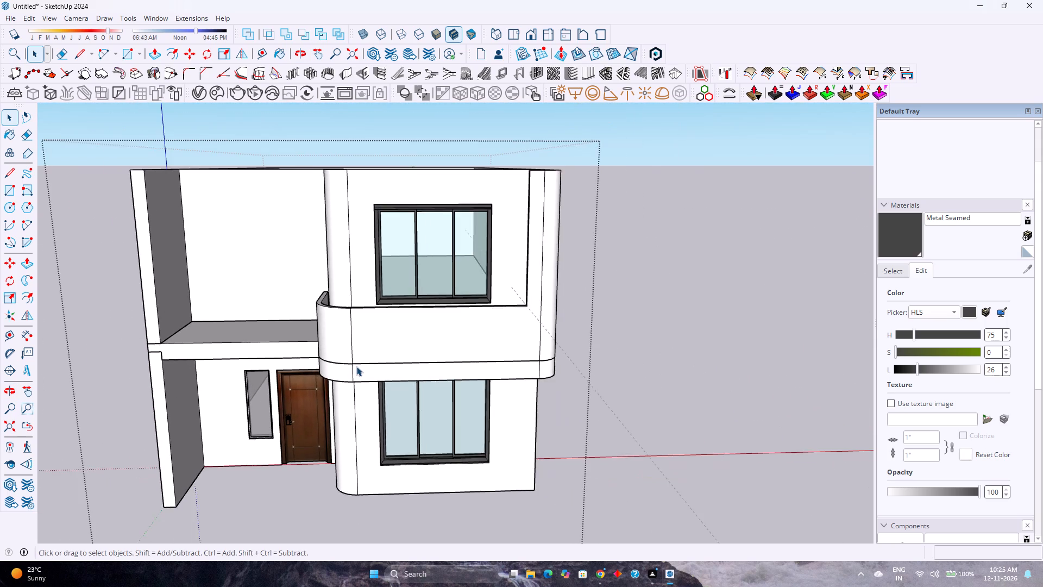
pyautogui.scroll(5, 356, 366)
pyautogui.scroll(2, 315, 348)
pyautogui.moveTo(315, 348); pyautogui.dragTo(632, 354, button='middle')
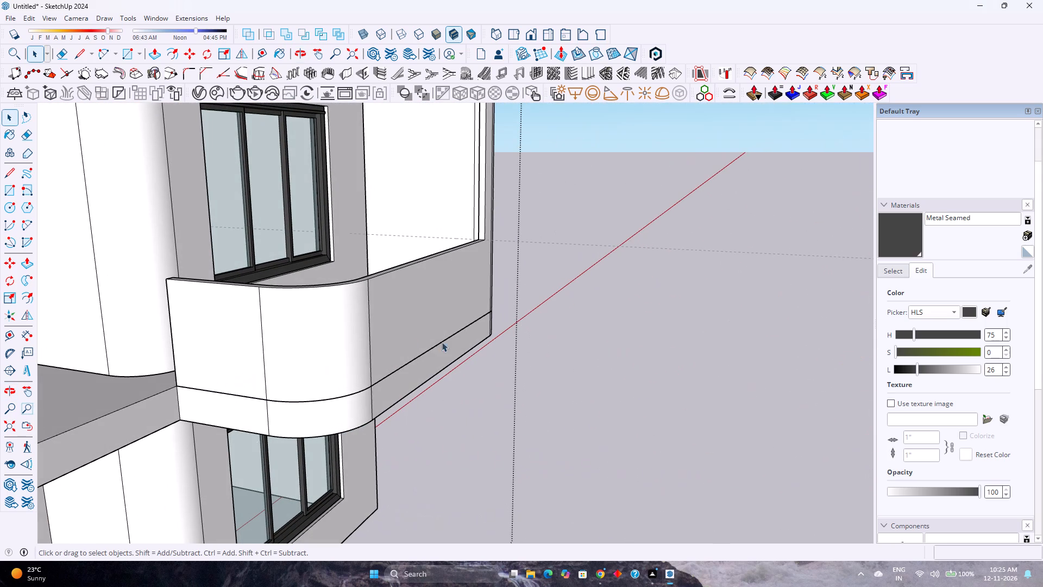
pyautogui.click(336, 340)
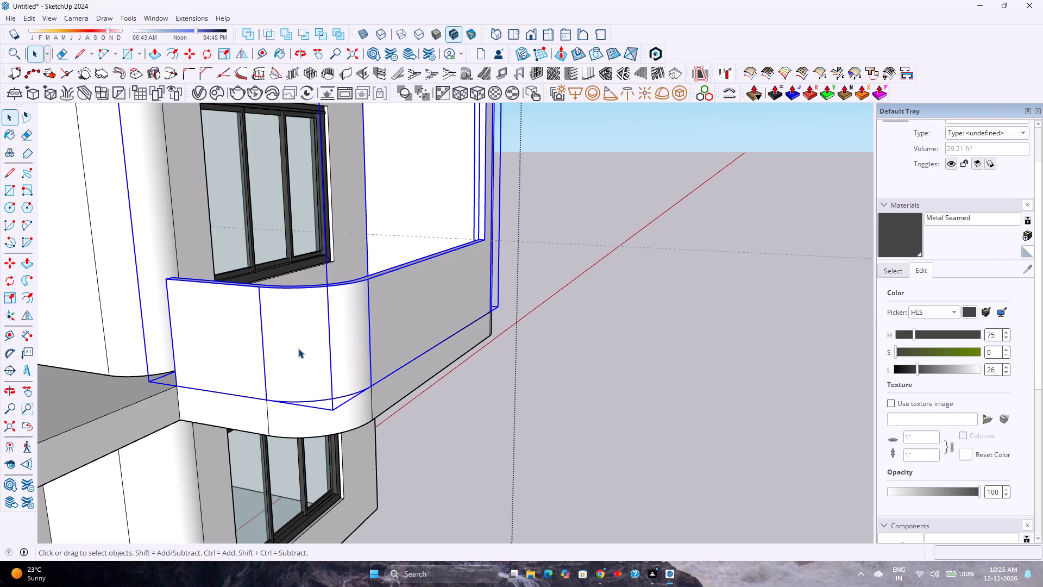
pyautogui.scroll(2, 310, 363)
pyautogui.moveTo(317, 371); pyautogui.dragTo(143, 374, button='middle')
pyautogui.scroll(-6, 257, 386)
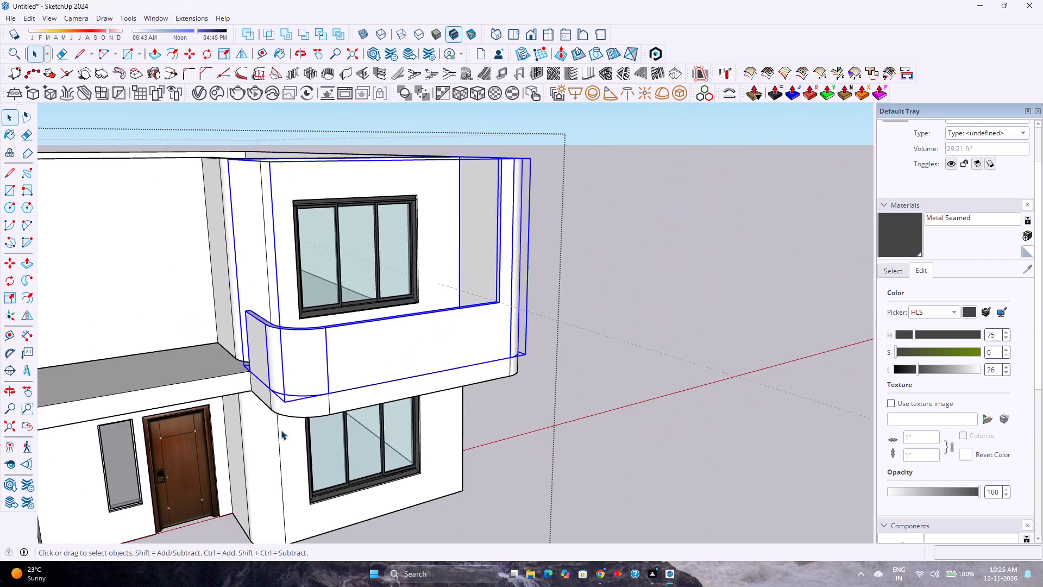
pyautogui.scroll(-5, 281, 430)
pyautogui.moveTo(329, 479); pyautogui.dragTo(103, 402, button='middle')
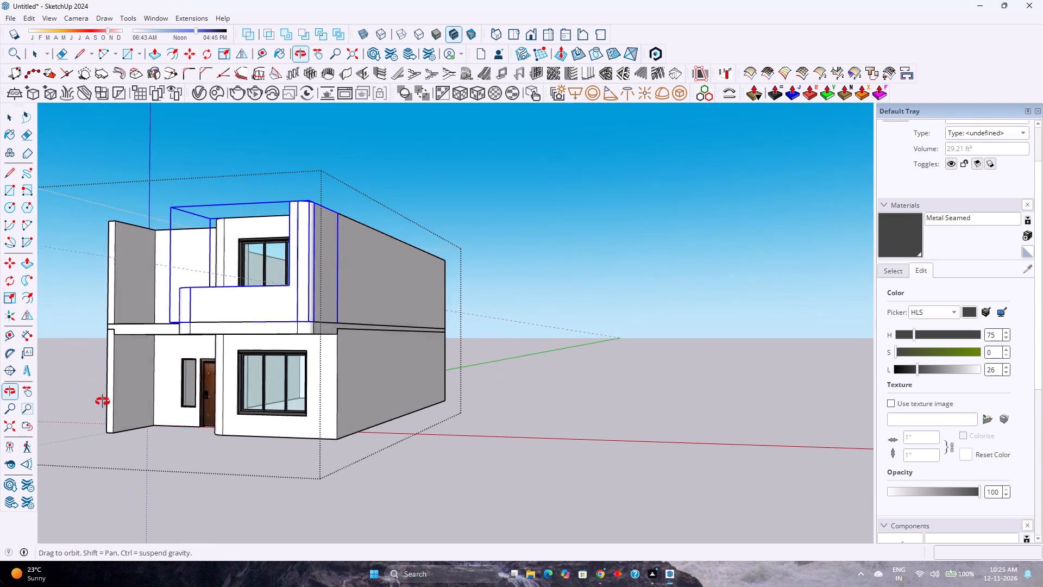
pyautogui.moveTo(103, 402); pyautogui.dragTo(102, 403, button='middle')
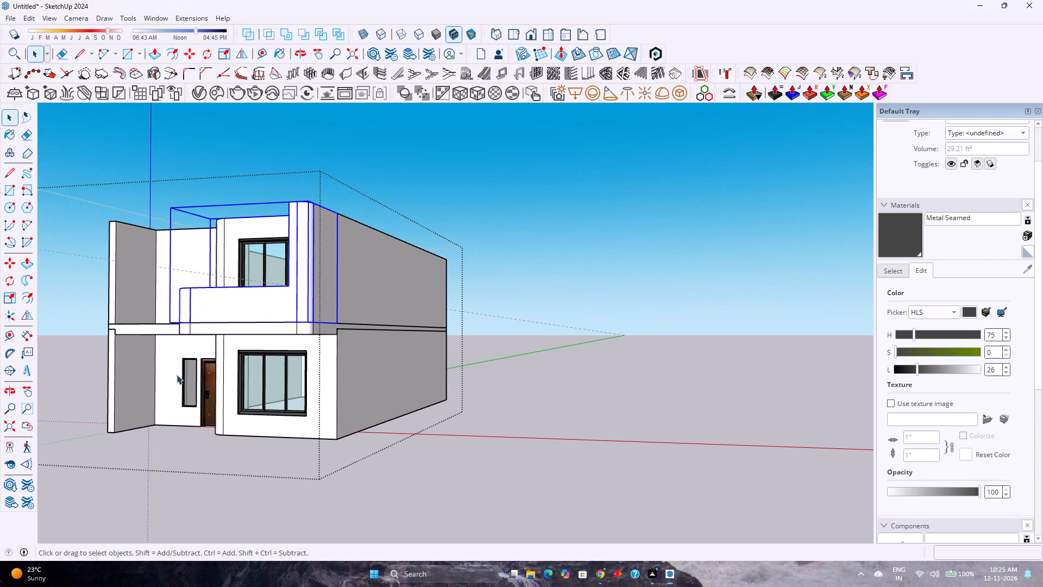
# Open the balcony parapet group and place a vertical guide along the seam where its rounded corner meets the straight front.
pyautogui.click(202, 308)
pyautogui.click(202, 308)
pyautogui.scroll(2, 201, 308)
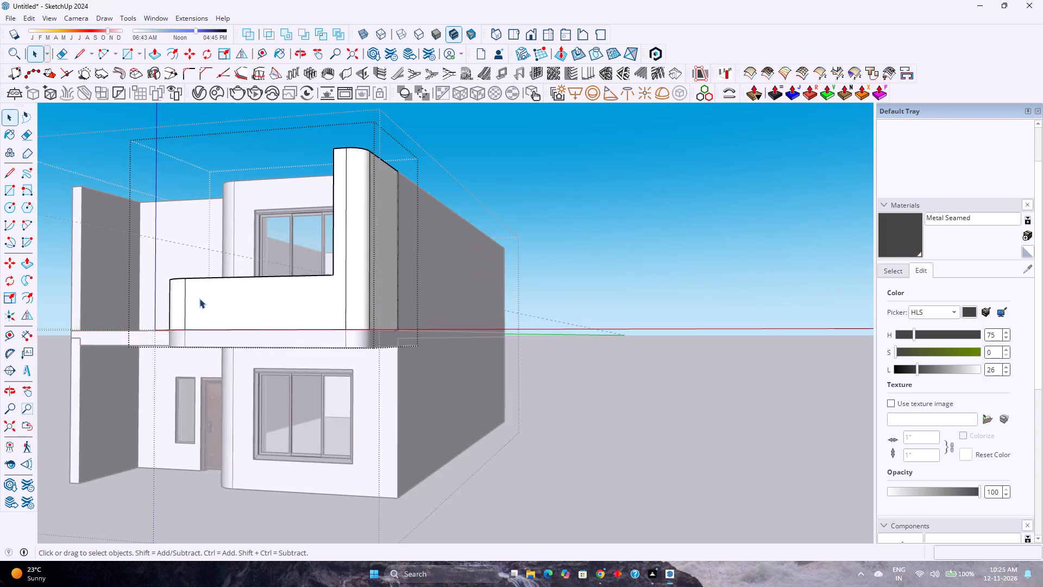
pyautogui.scroll(7, 199, 298)
pyautogui.moveTo(163, 319); pyautogui.dragTo(457, 369, button='middle')
pyautogui.scroll(-3, 458, 368)
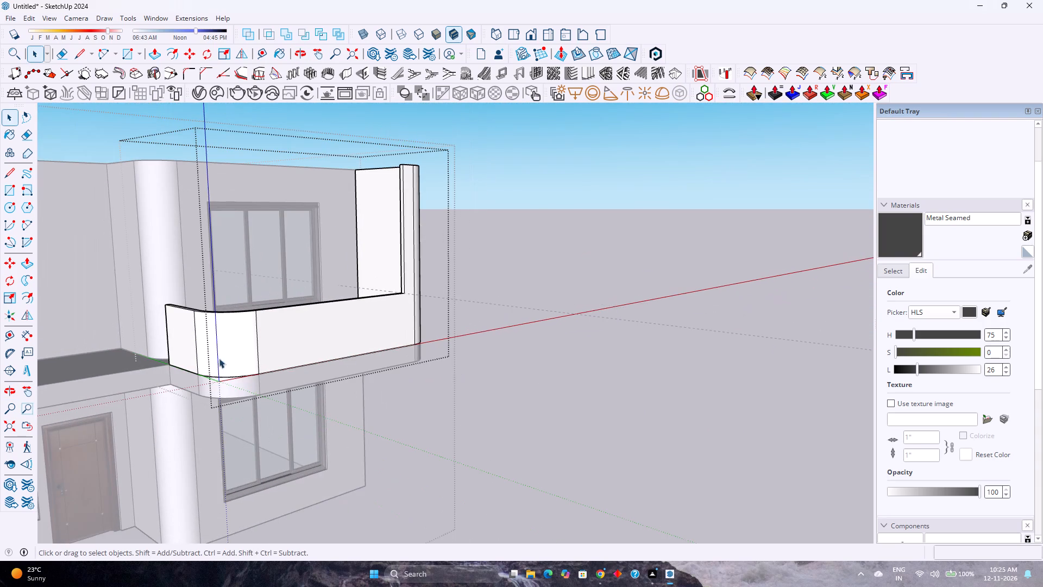
pyautogui.scroll(3, 204, 359)
pyautogui.scroll(10, 148, 368)
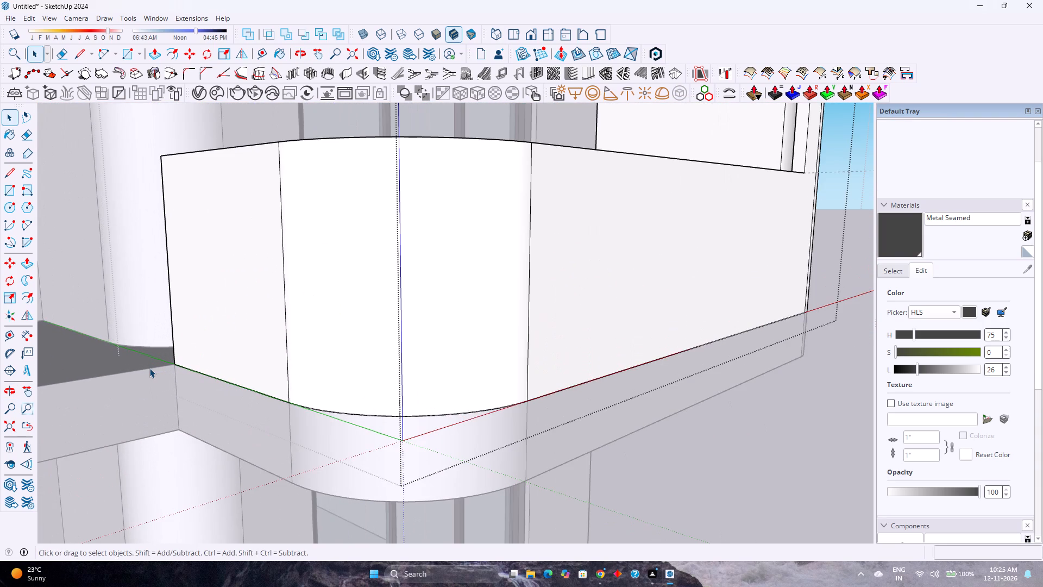
pyautogui.moveTo(351, 370); pyautogui.dragTo(146, 370, button='middle')
pyautogui.middleClick(146, 370)
pyautogui.middleClick(145, 370)
pyautogui.scroll(-8, 145, 370)
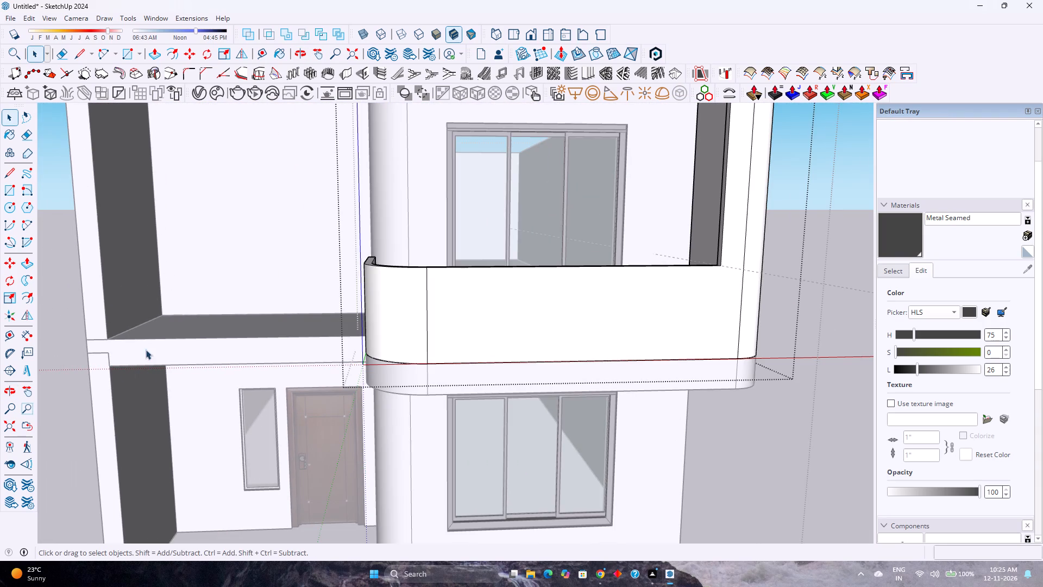
pyautogui.click(257, 52)
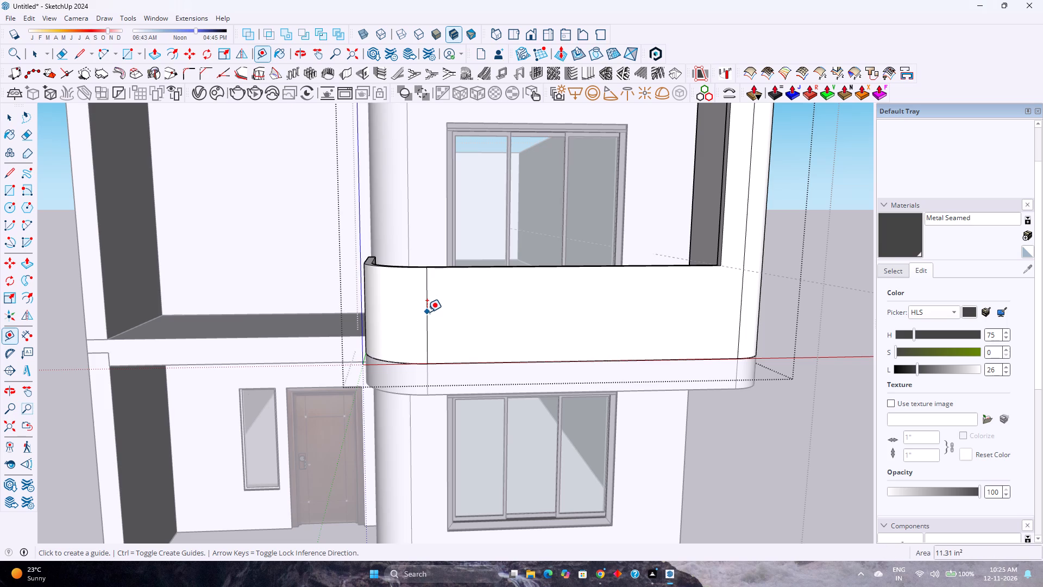
pyautogui.click(427, 312)
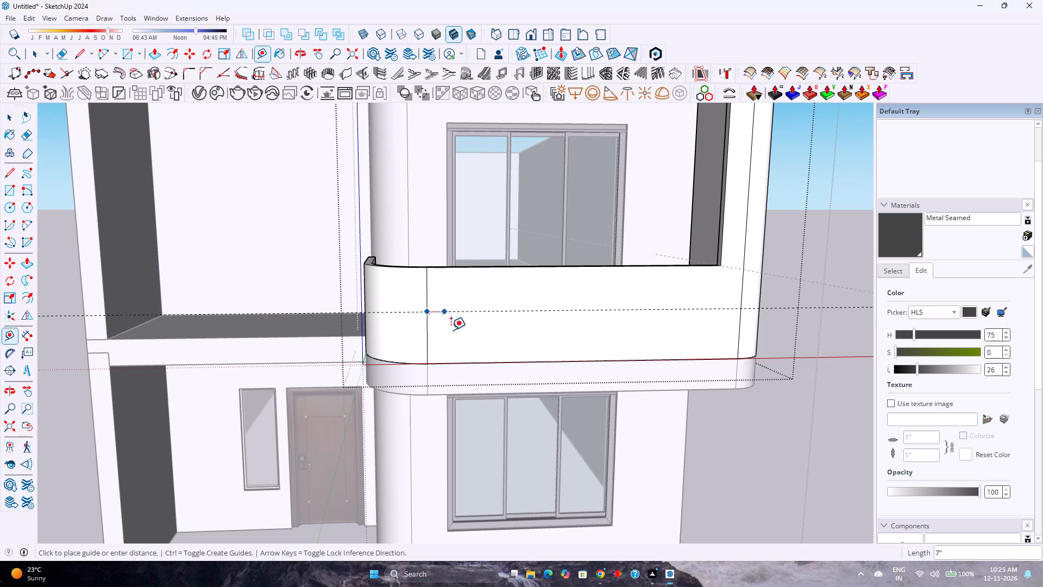
pyautogui.scroll(4, 429, 359)
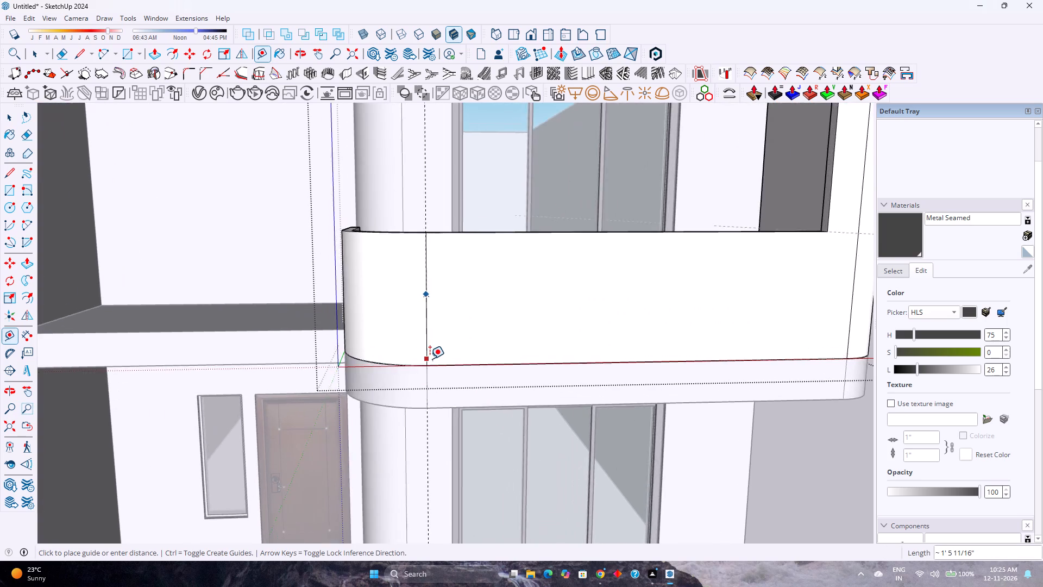
pyautogui.scroll(3, 430, 359)
pyautogui.click(428, 365)
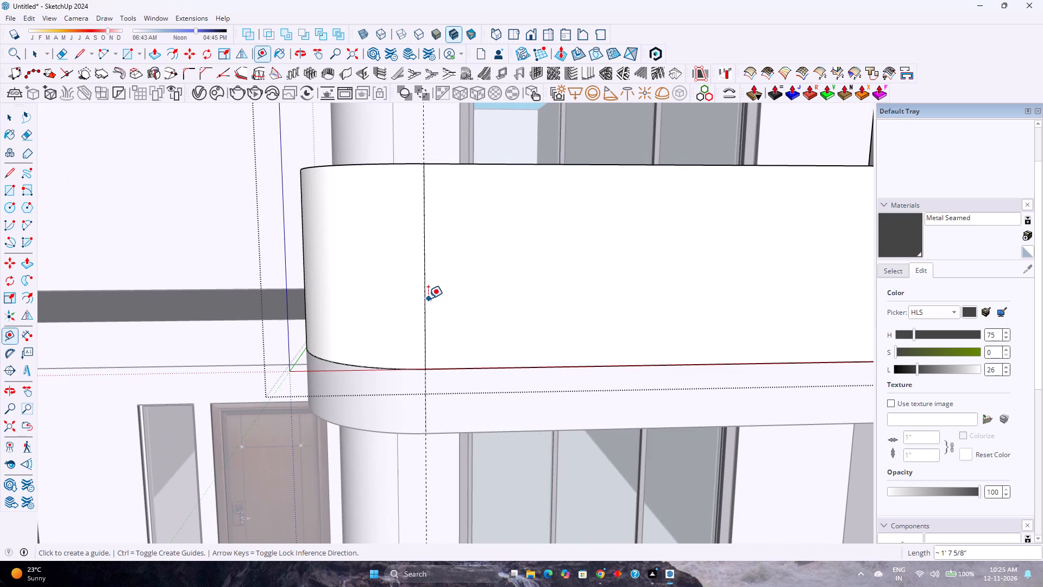
# Place a second vertical guide 9" from the first along the red axis, toward the parapet's straight front.
pyautogui.scroll(-3, 425, 292)
pyautogui.click(426, 168)
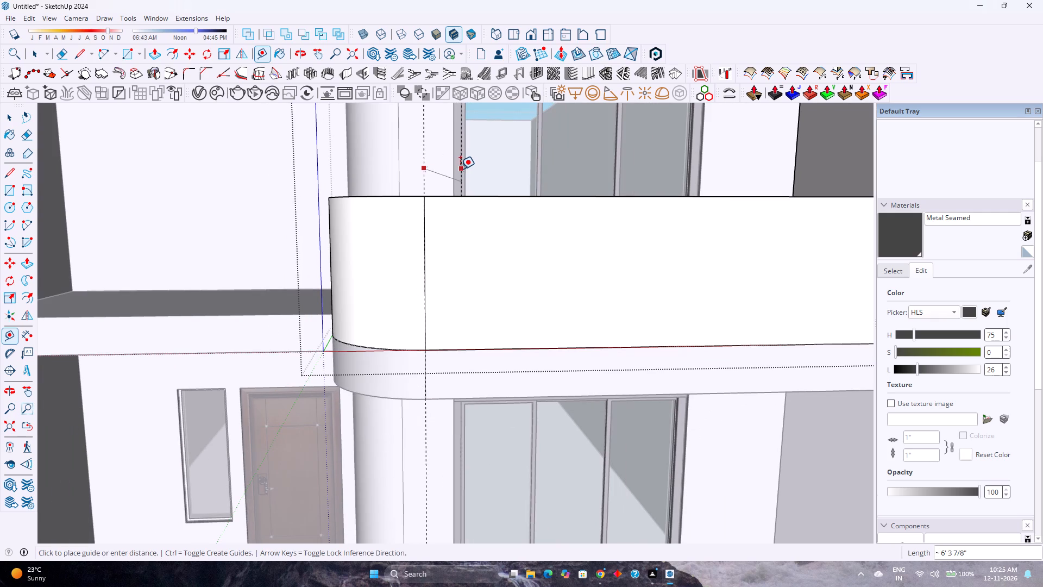
pyautogui.press('Right')
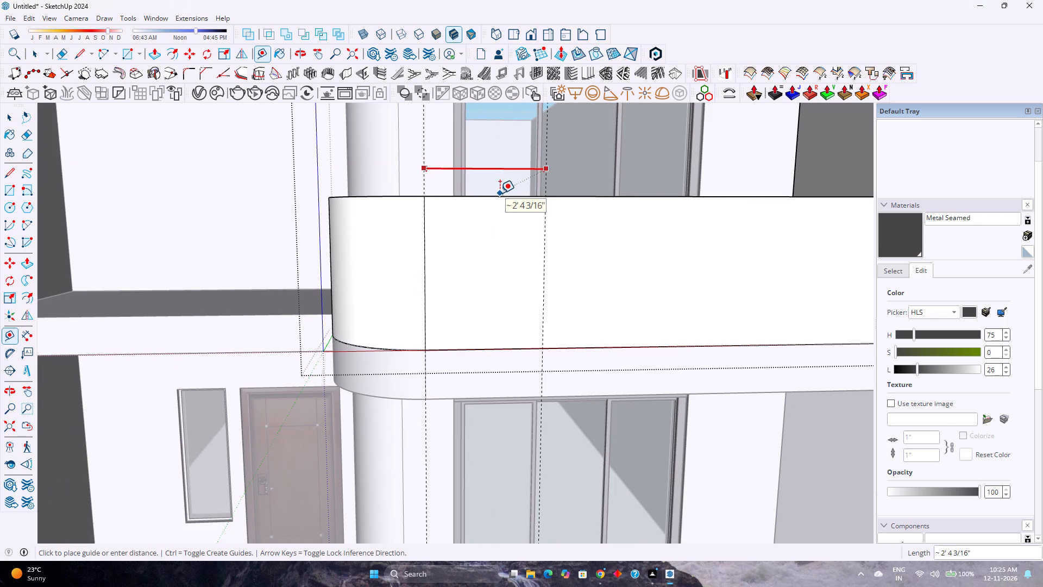
pyautogui.press('9')
pyautogui.press('Return')
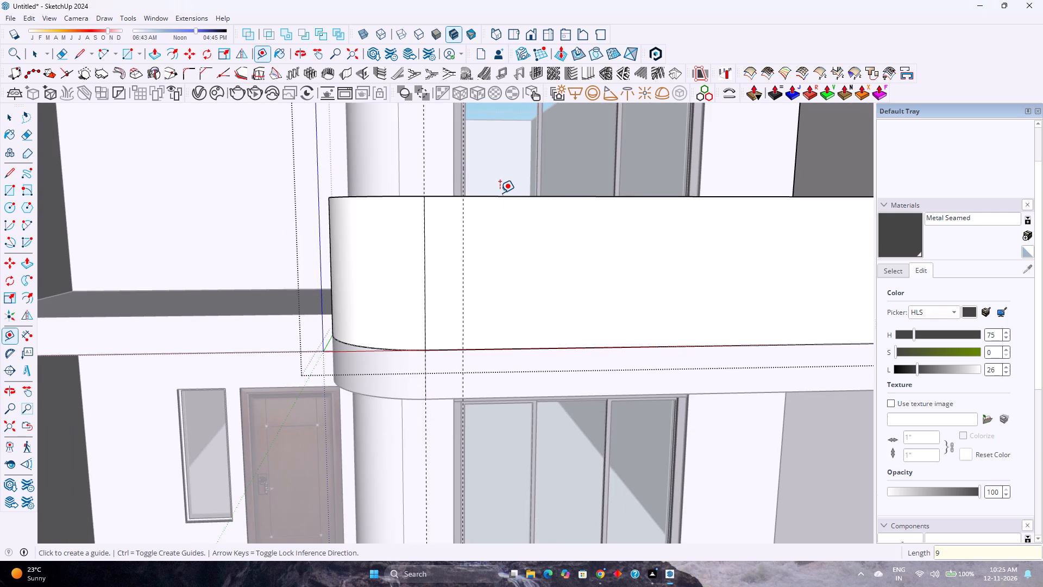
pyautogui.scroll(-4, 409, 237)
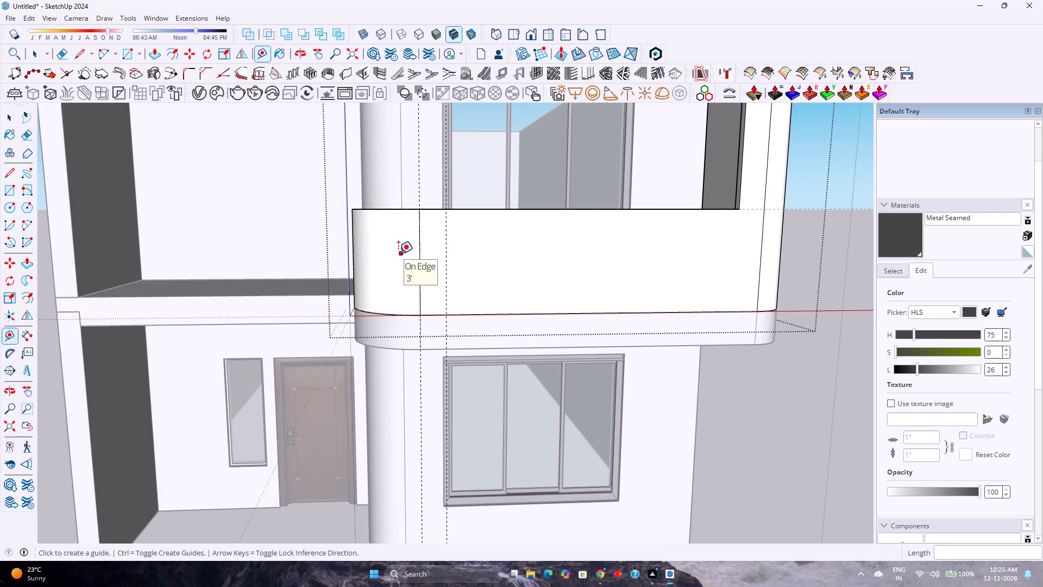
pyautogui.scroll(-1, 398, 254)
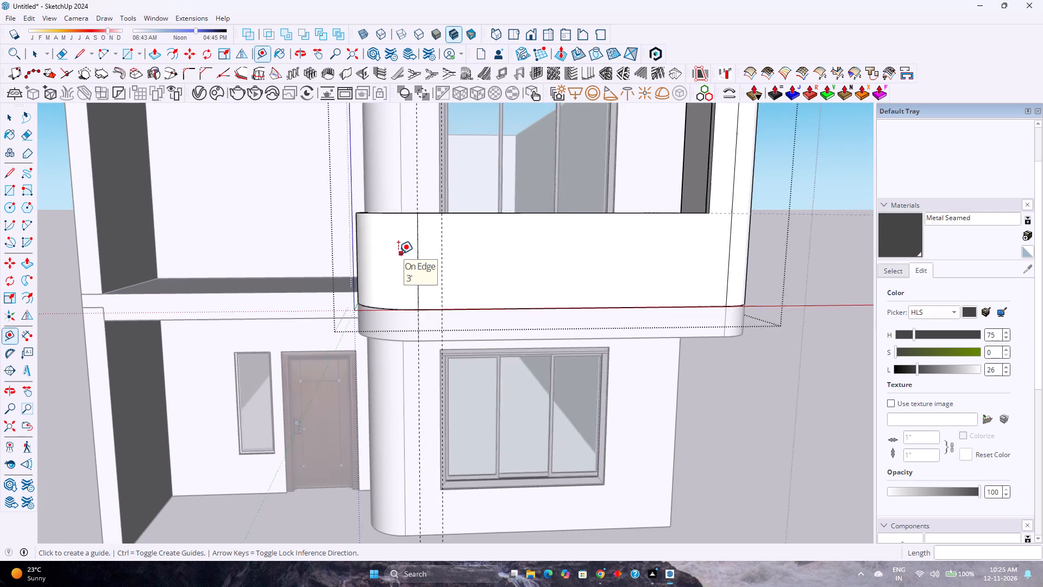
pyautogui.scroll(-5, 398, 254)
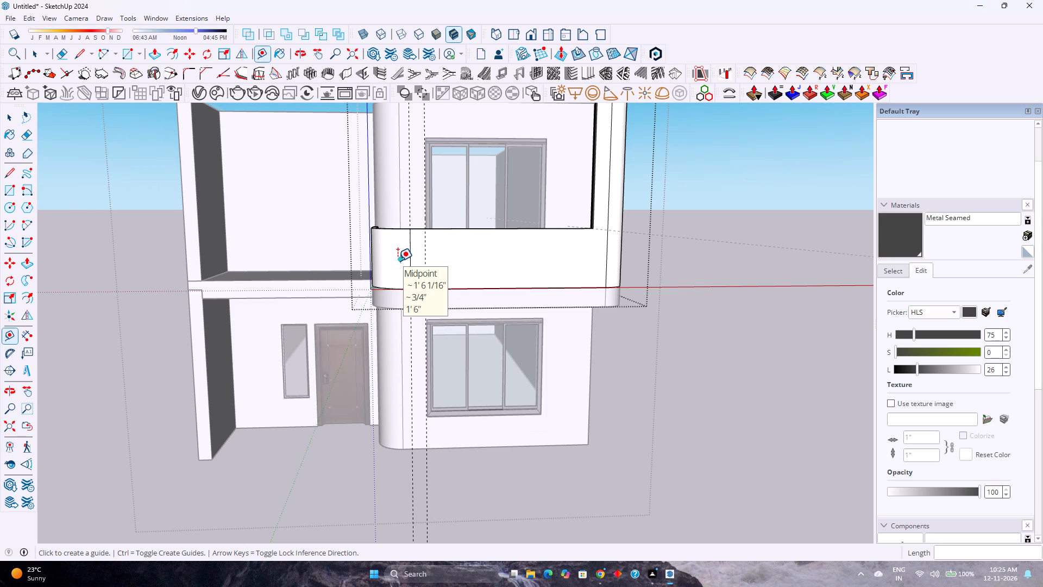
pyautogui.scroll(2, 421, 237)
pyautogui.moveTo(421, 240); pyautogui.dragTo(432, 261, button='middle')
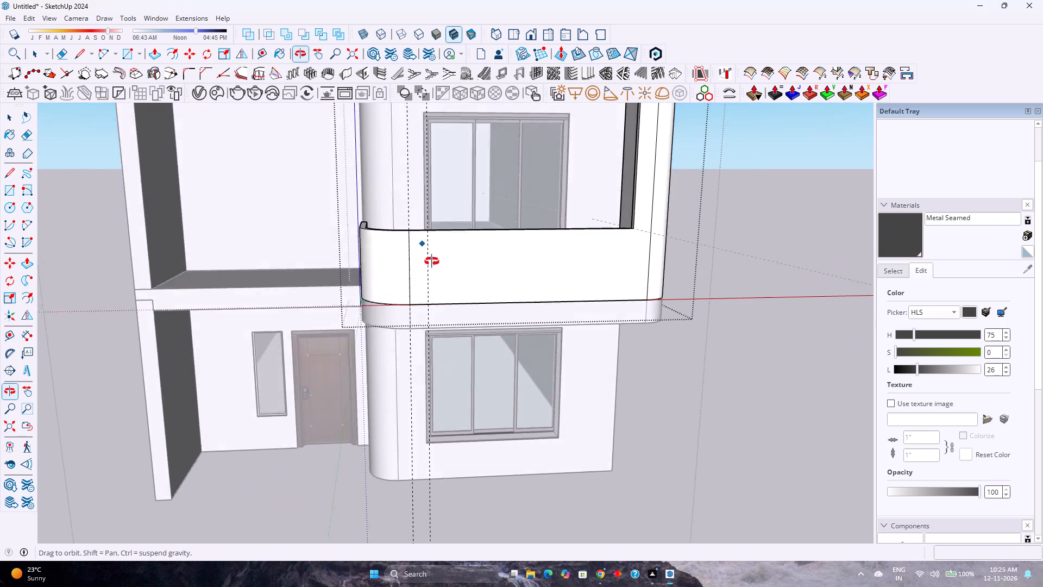
# Examine the balcony parapet's rounded corner and the two vertical guides from several angles.
pyautogui.moveTo(432, 261); pyautogui.dragTo(551, 426, button='middle')
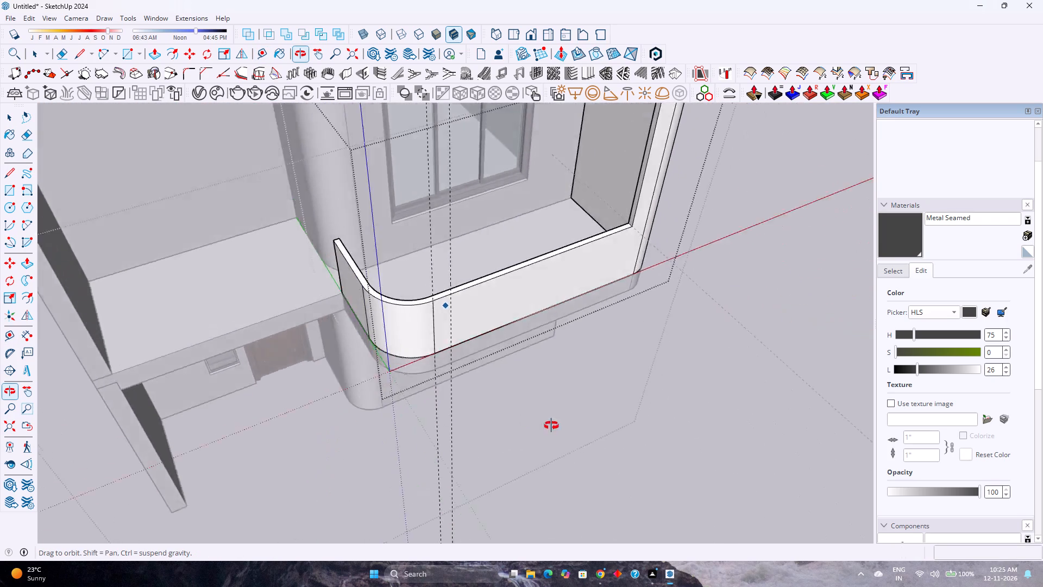
pyautogui.moveTo(551, 426); pyautogui.dragTo(541, 401, button='middle')
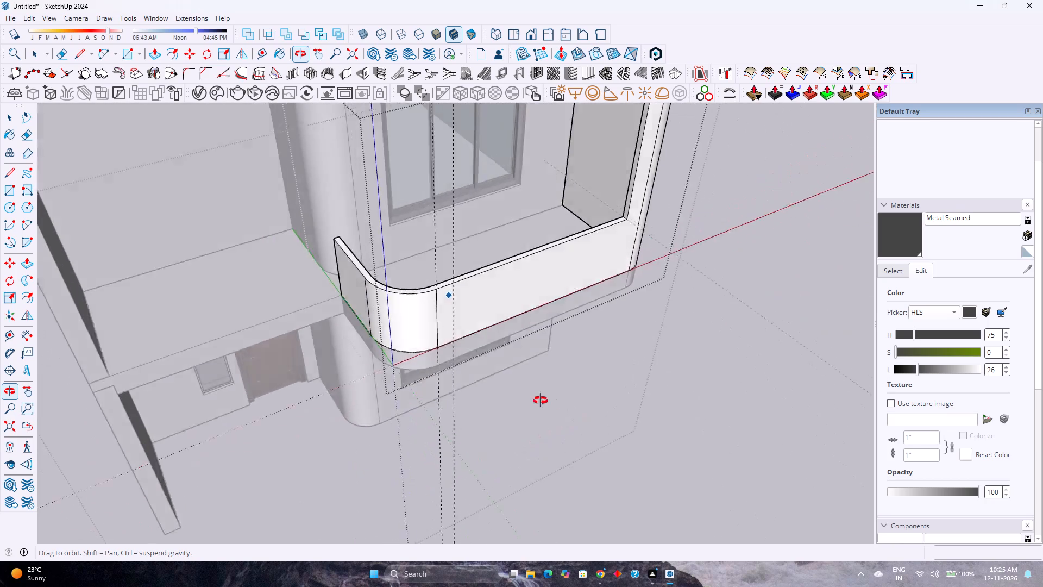
pyautogui.moveTo(541, 401); pyautogui.dragTo(423, 396, button='middle')
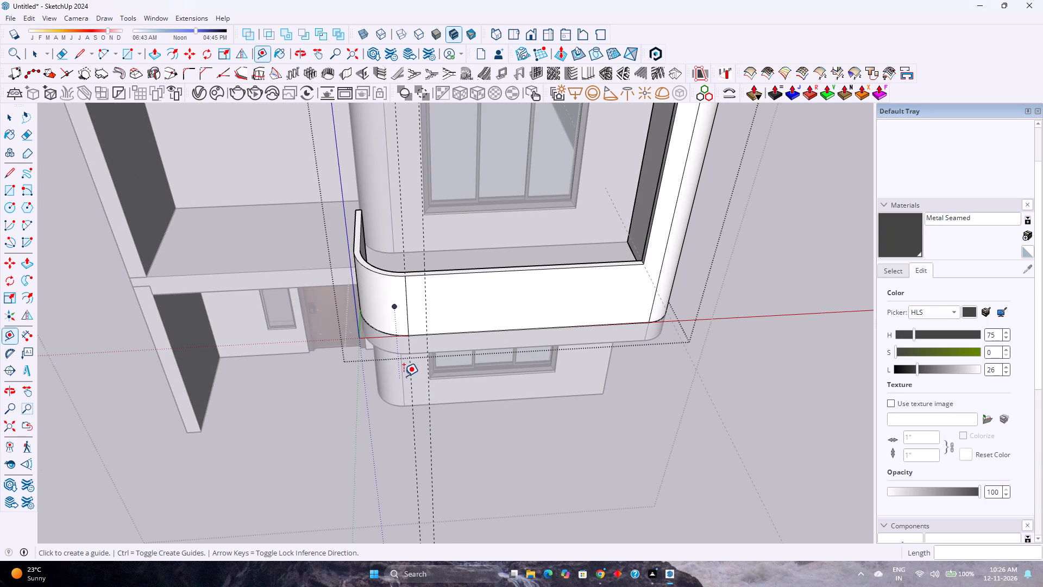
pyautogui.scroll(3, 386, 308)
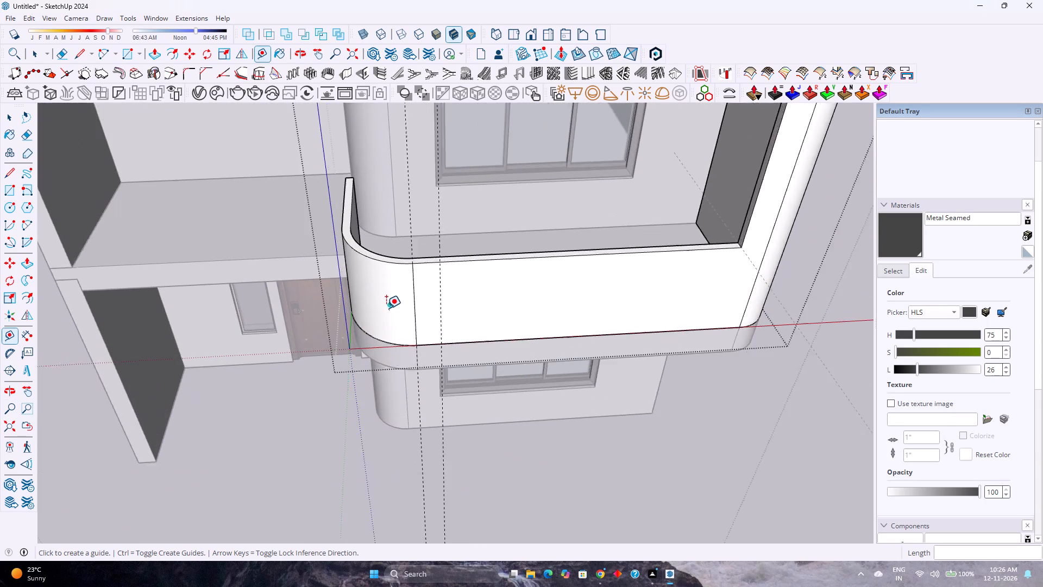
pyautogui.scroll(1, 386, 308)
pyautogui.moveTo(401, 318); pyautogui.dragTo(411, 361, button='middle')
pyautogui.middleClick(411, 361)
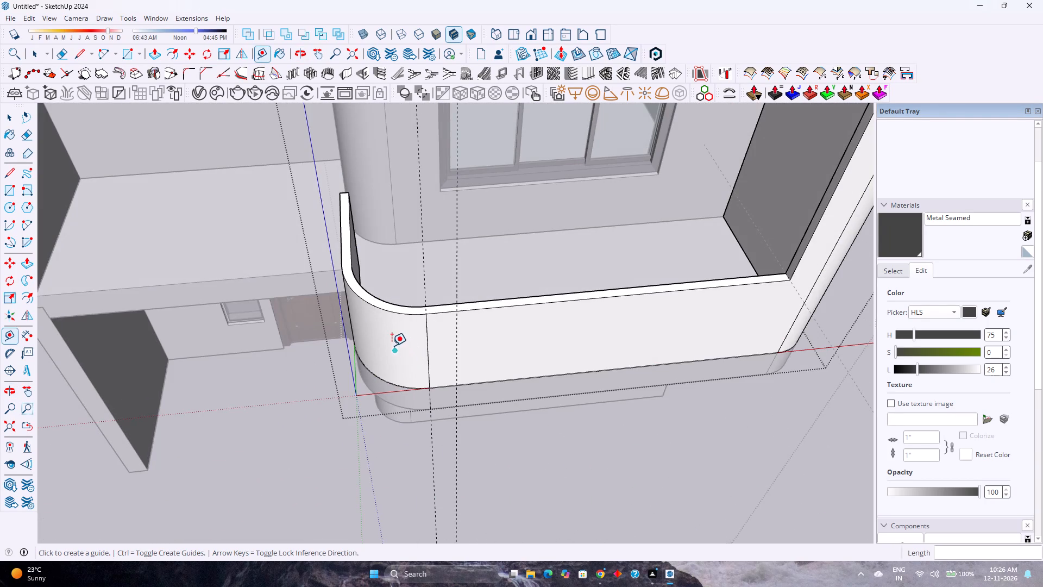
pyautogui.moveTo(392, 345); pyautogui.dragTo(489, 265, button='middle')
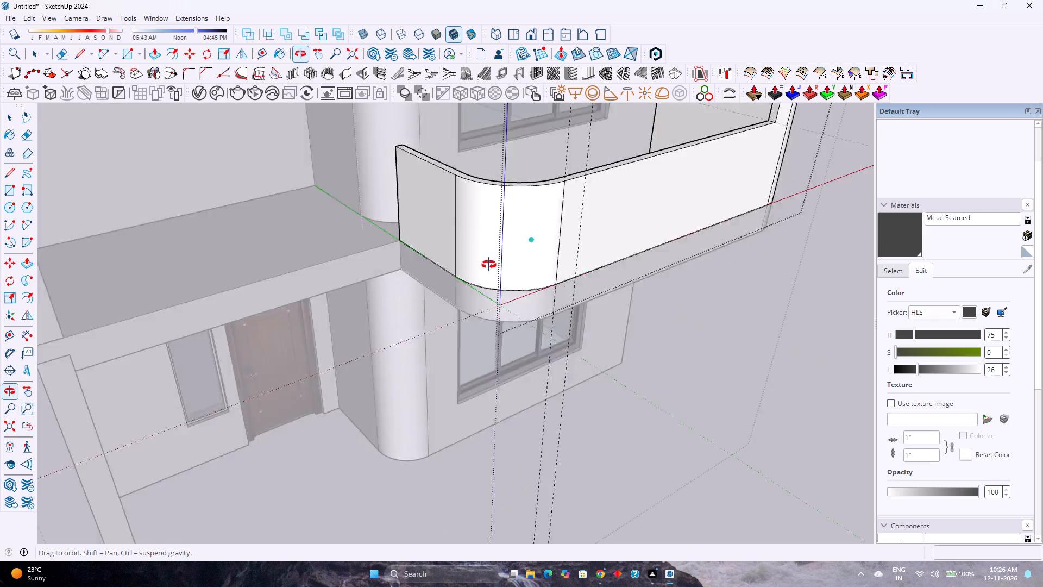
pyautogui.moveTo(489, 265); pyautogui.dragTo(347, 272, button='middle')
pyautogui.scroll(-5, 346, 272)
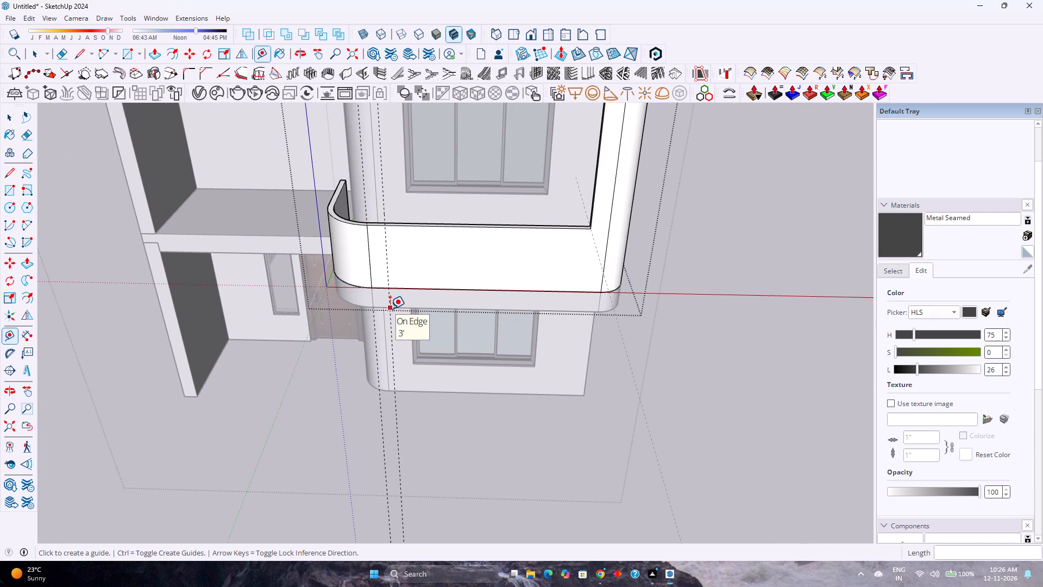
# Place a third vertical guide 1' from the second along the red axis, farther along the parapet's straight front.
pyautogui.scroll(8, 385, 307)
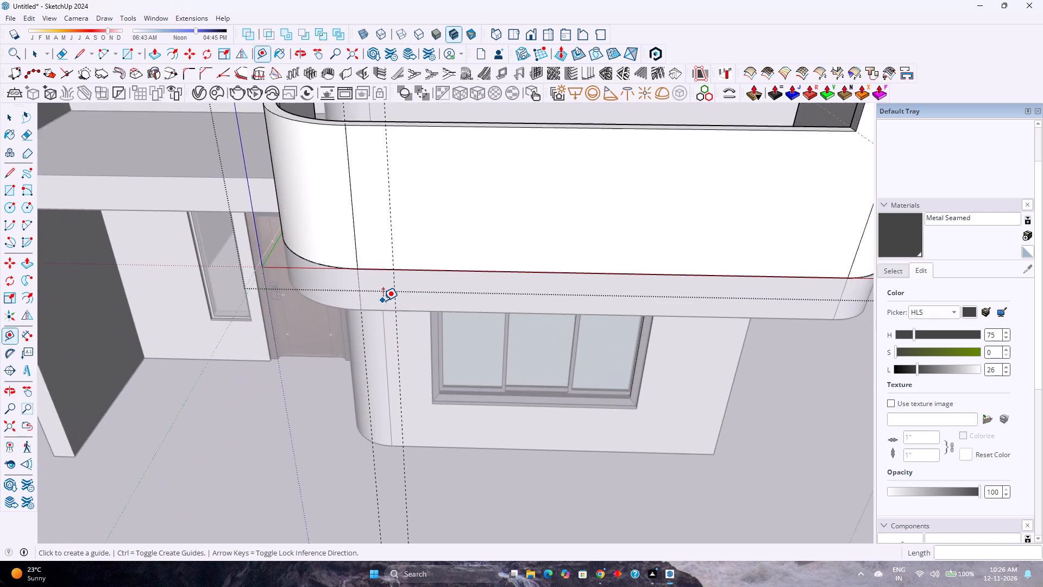
pyautogui.scroll(-3, 383, 301)
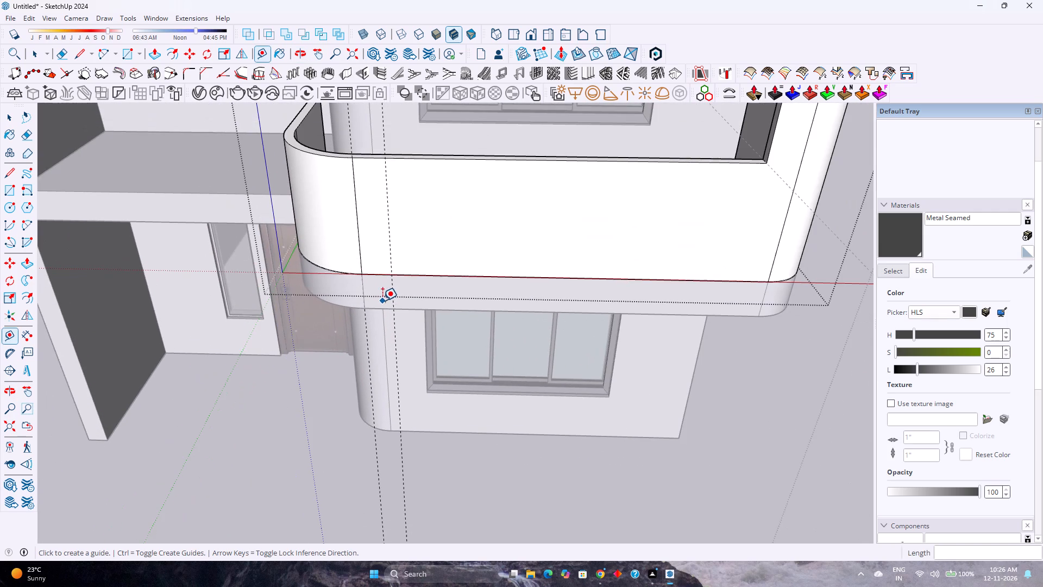
pyautogui.scroll(3, 370, 292)
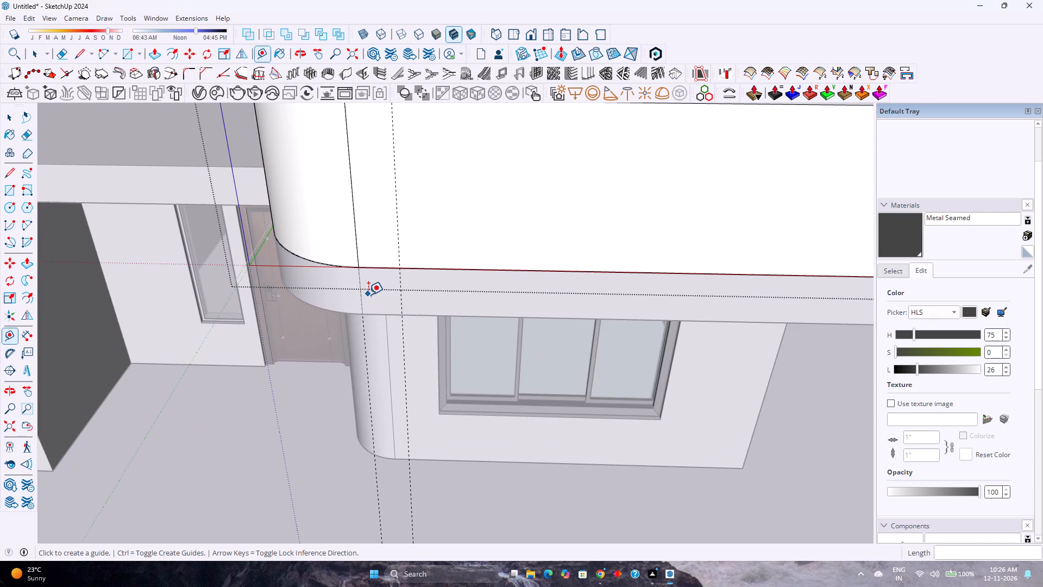
pyautogui.scroll(-3, 376, 297)
pyautogui.scroll(3, 376, 297)
pyautogui.scroll(-4, 376, 297)
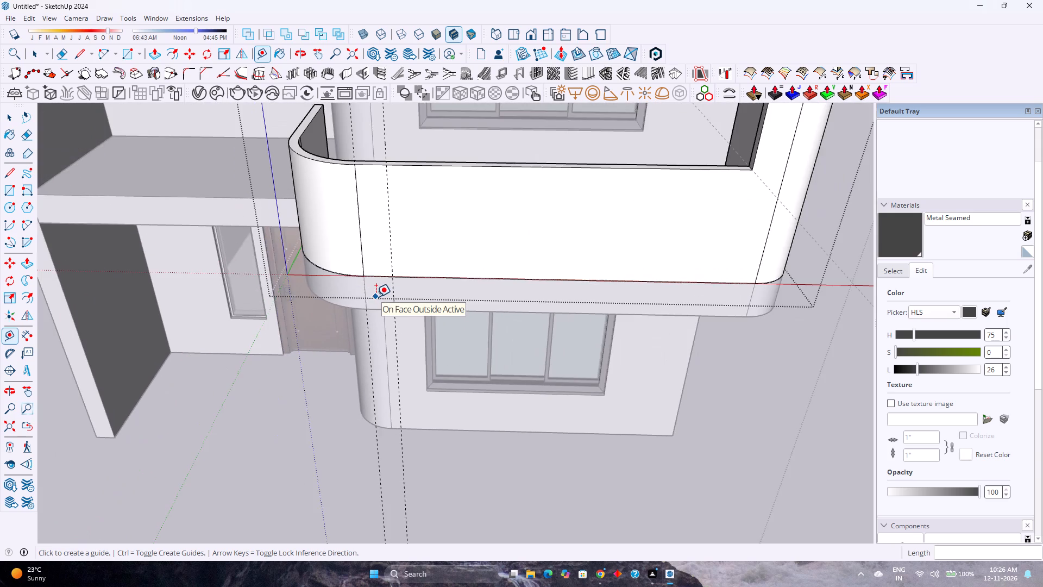
pyautogui.scroll(4, 376, 297)
pyautogui.scroll(-1, 375, 297)
pyautogui.scroll(3, 369, 307)
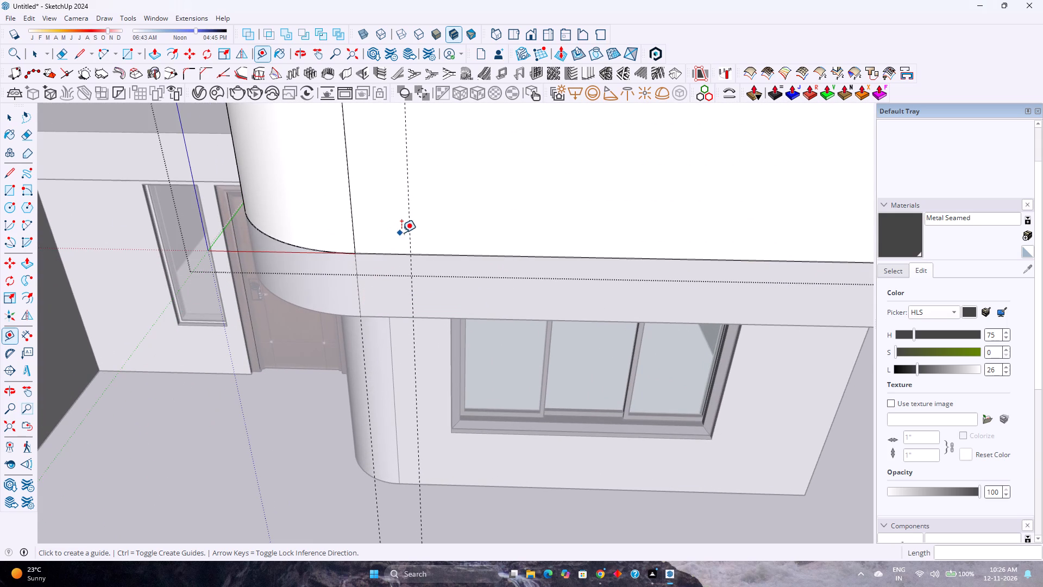
pyautogui.click(410, 222)
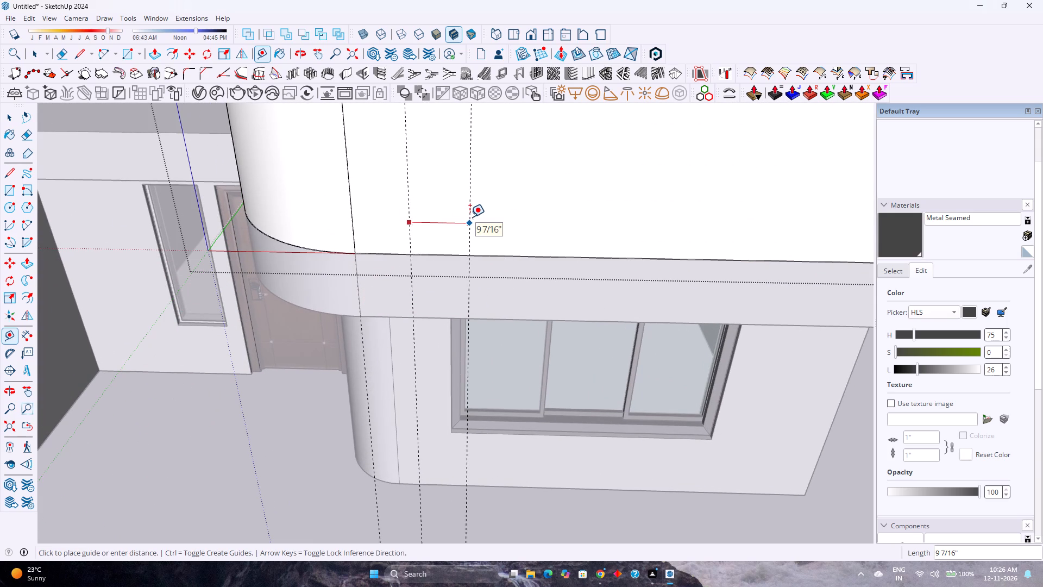
pyautogui.write("1'6")
pyautogui.press('Return')
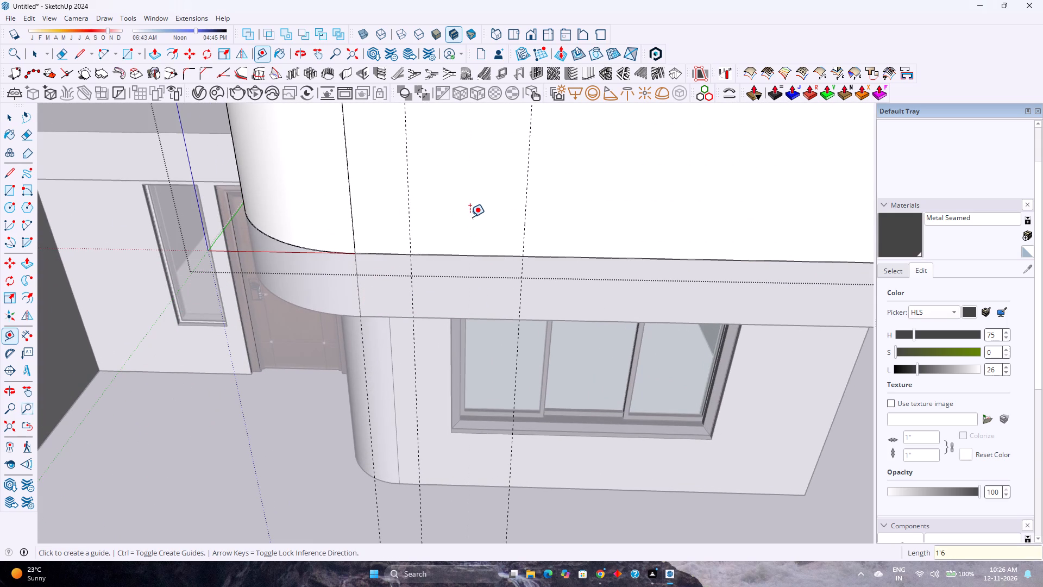
pyautogui.write("1'")
pyautogui.press('Return')
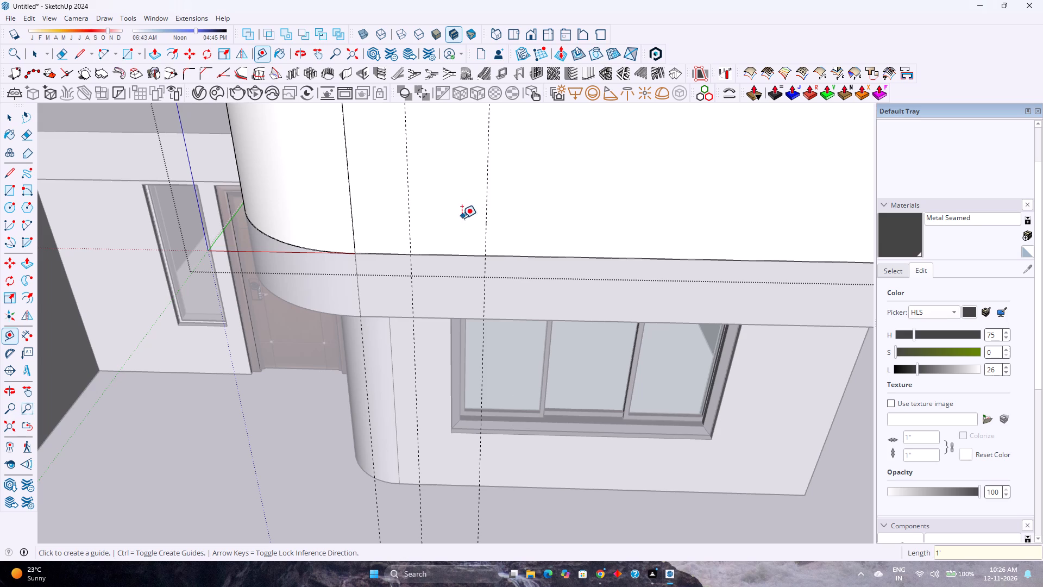
# Place a horizontal guide 1' above the bottom edge of the parapet's straight front.
pyautogui.click(464, 255)
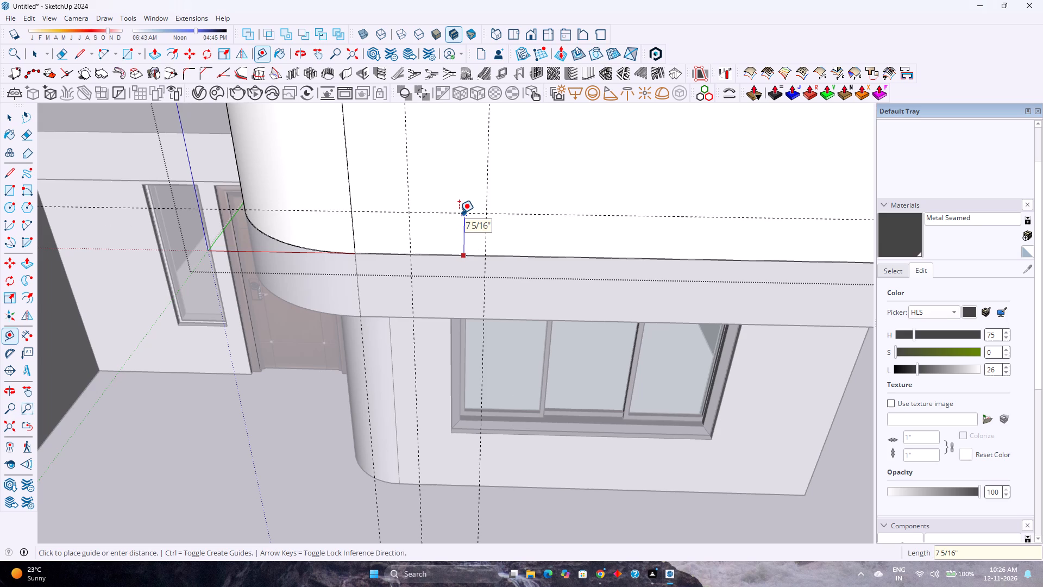
pyautogui.press('Up')
pyautogui.write("1'")
pyautogui.press('Return')
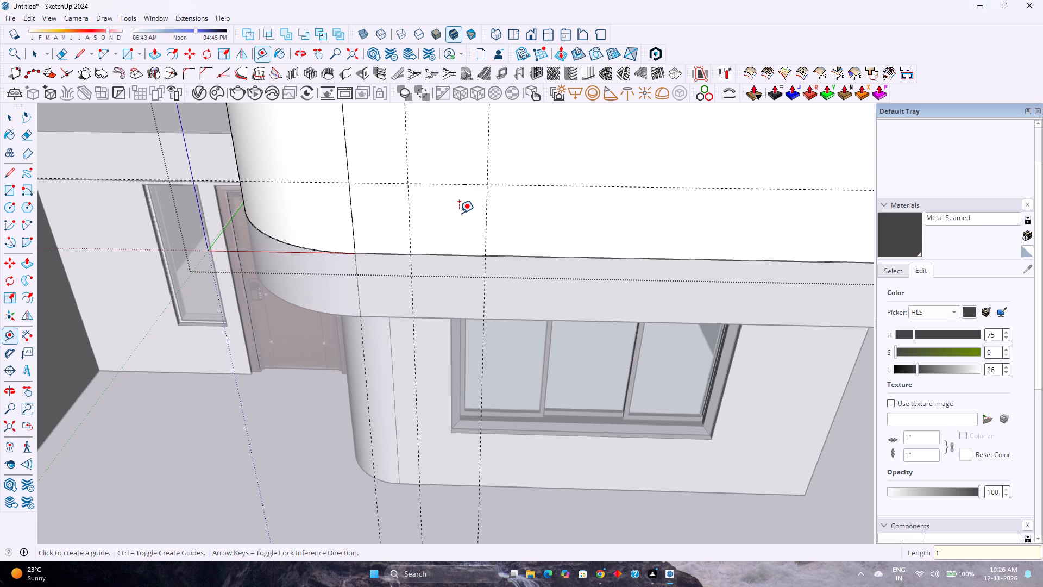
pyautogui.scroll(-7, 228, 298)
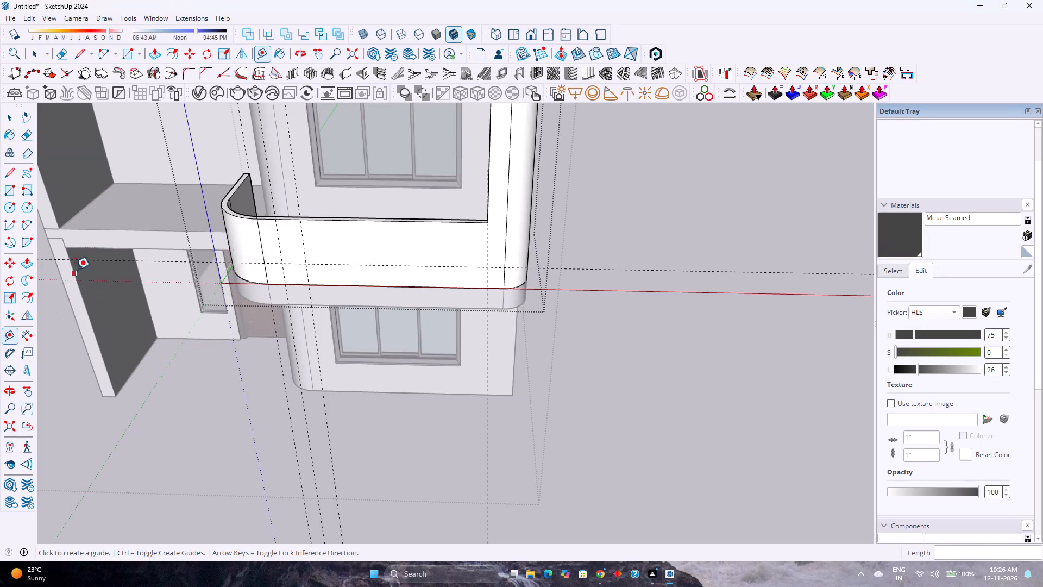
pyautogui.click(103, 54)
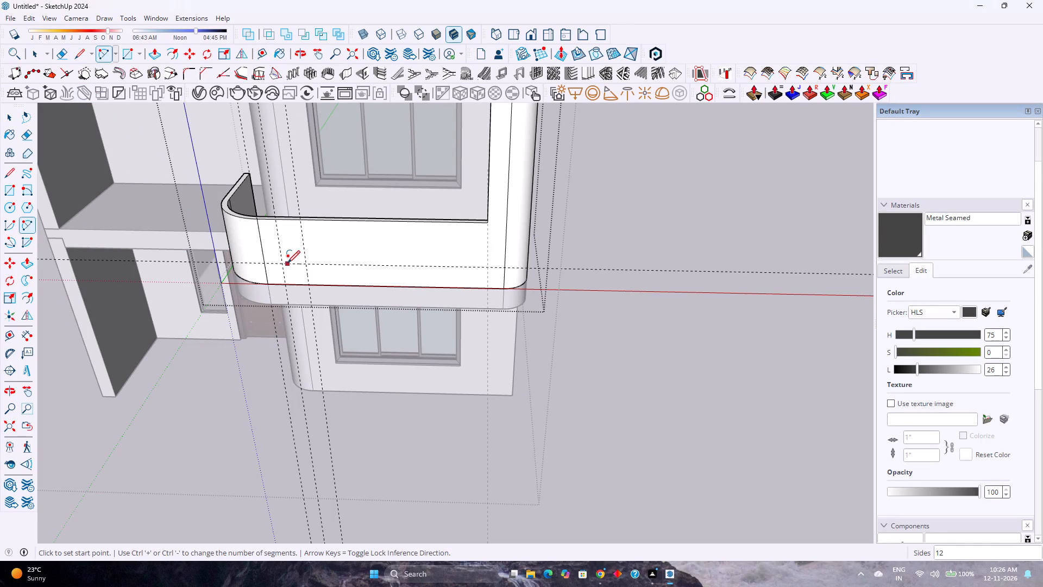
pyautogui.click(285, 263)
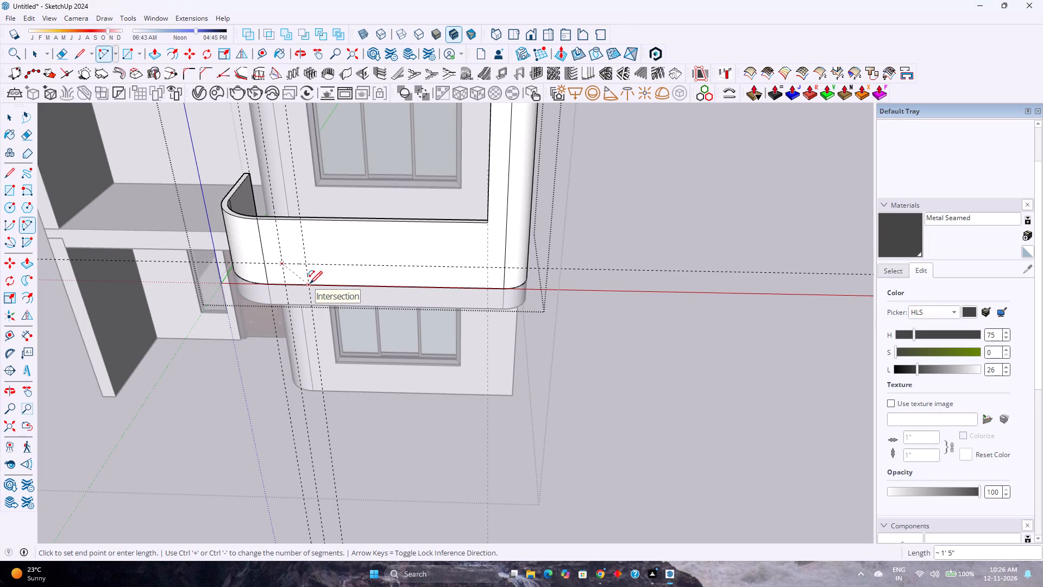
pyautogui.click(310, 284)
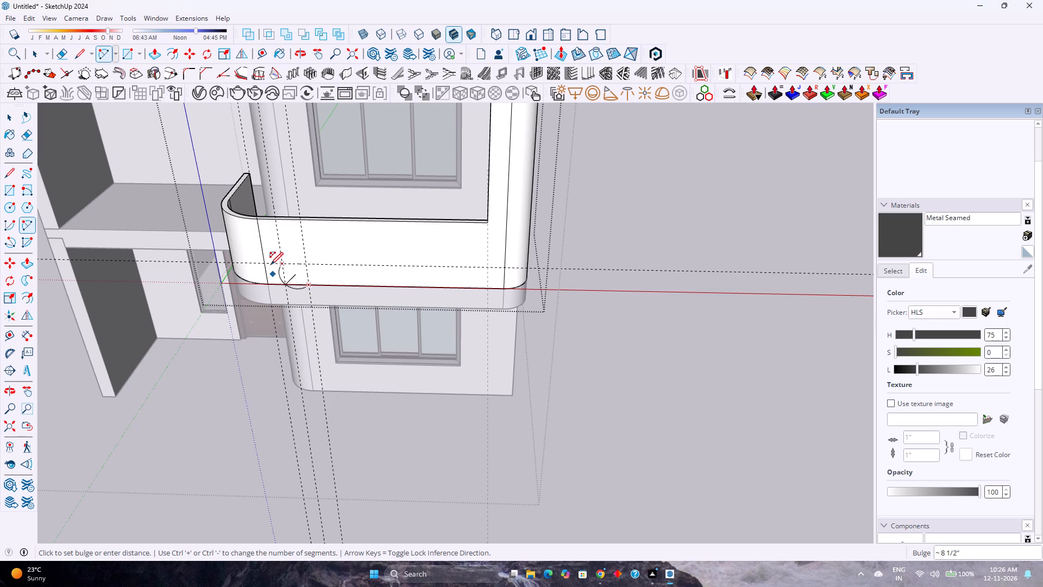
# Draw a vertical line on the parapet front from the second vertical guide's crossing with the horizontal guide up to the top edge.
pyautogui.click(74, 53)
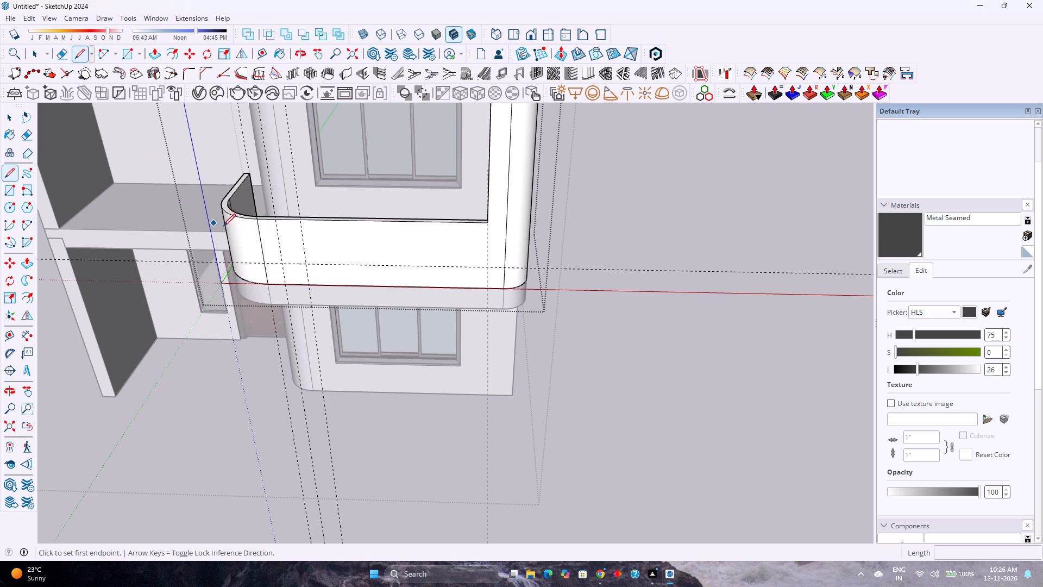
pyautogui.click(282, 264)
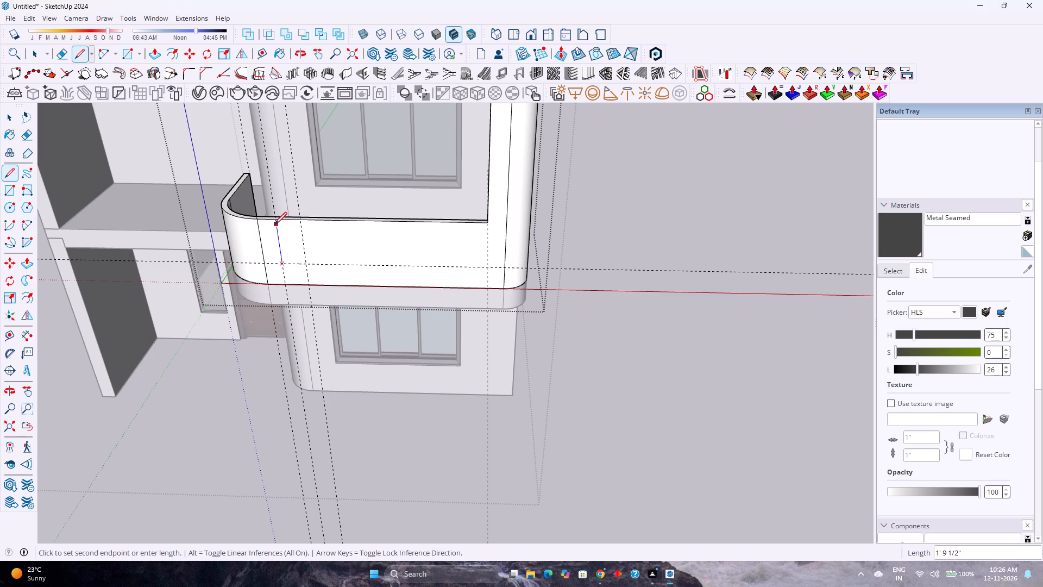
pyautogui.click(276, 220)
pyautogui.press('Escape')
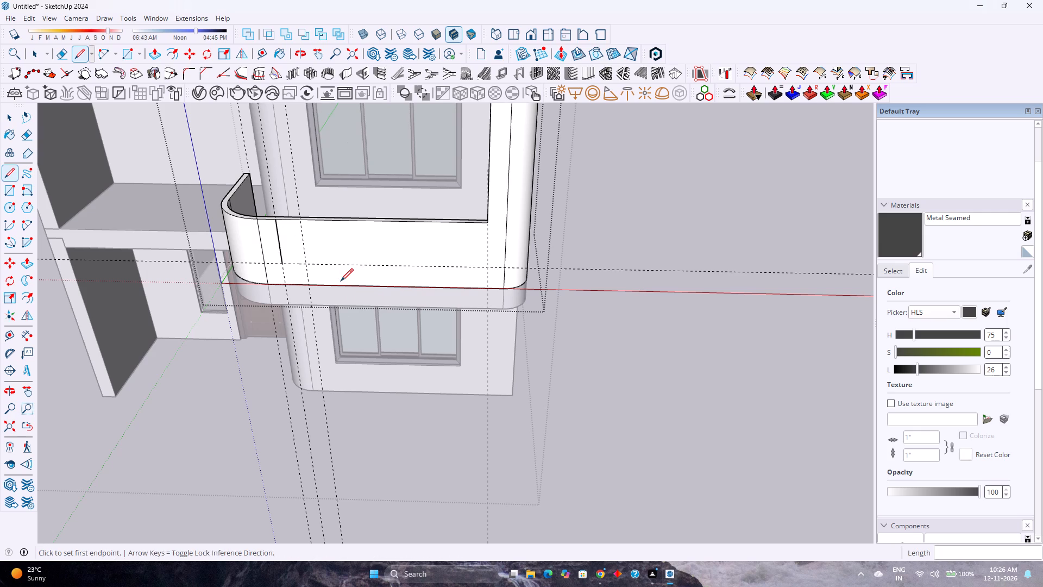
# Draw a tangent arc from the vertical line's lower end to where the third vertical guide meets the parapet's bottom edge.
pyautogui.press('a')
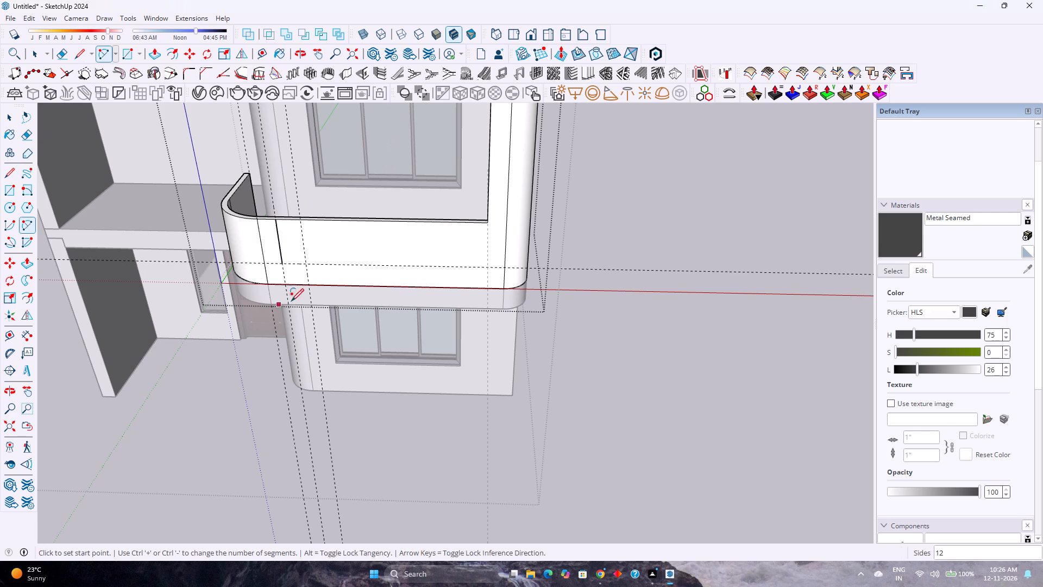
pyautogui.scroll(9, 297, 280)
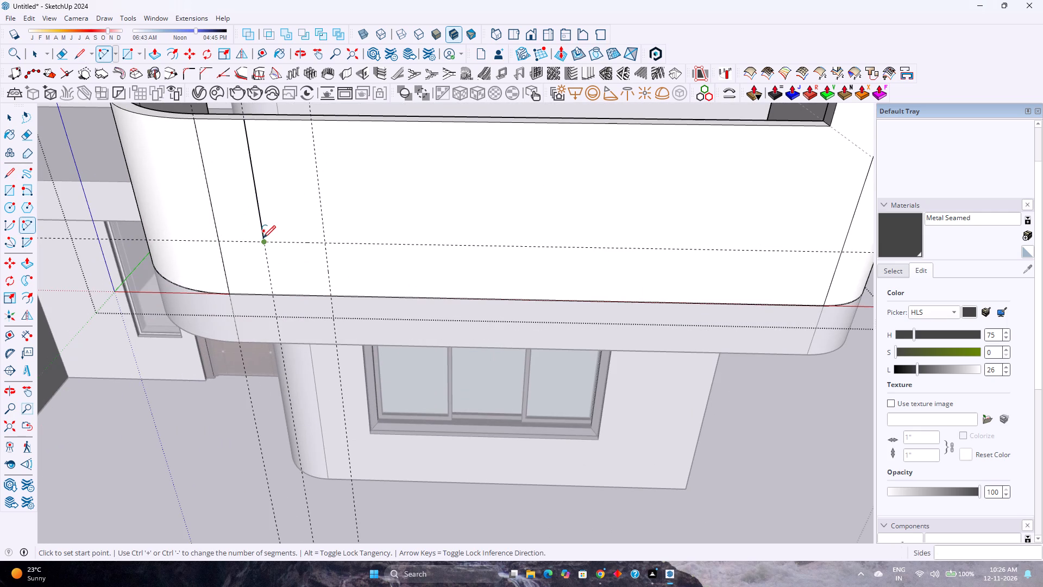
pyautogui.click(263, 242)
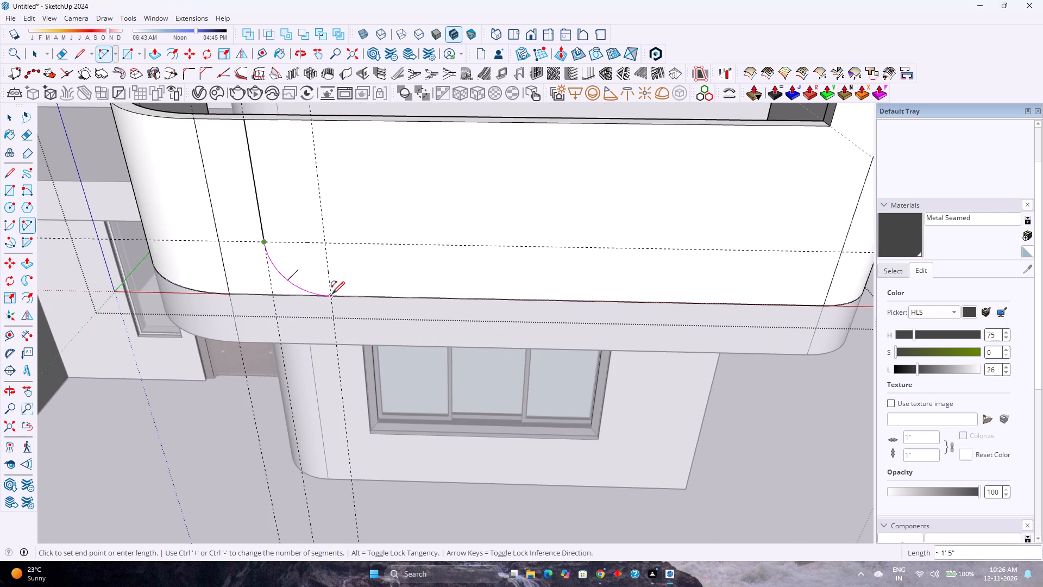
pyautogui.doubleClick(332, 294)
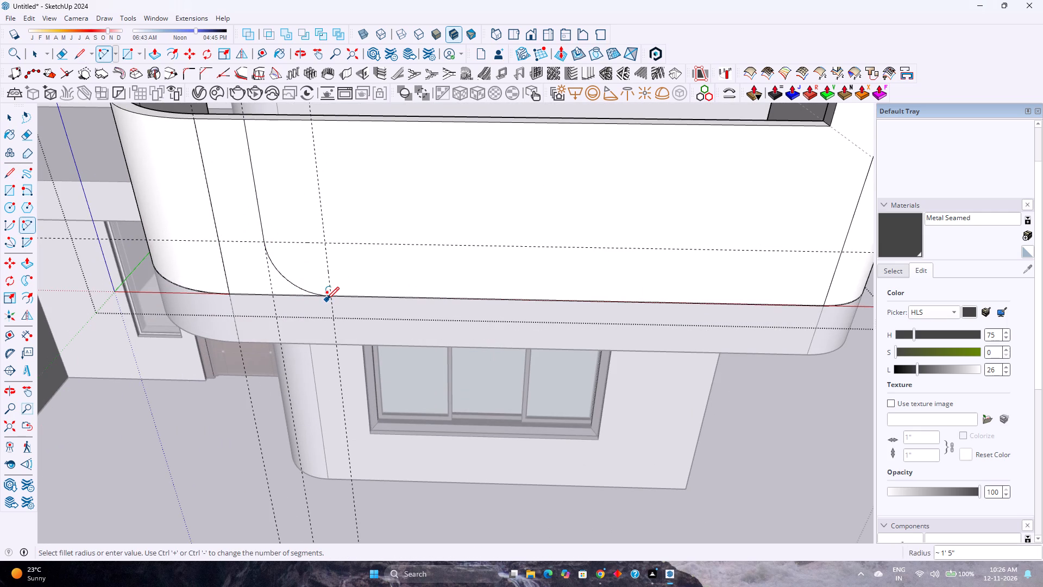
# Select the new arc on the parapet front and set its segments to 120.
pyautogui.press('space')
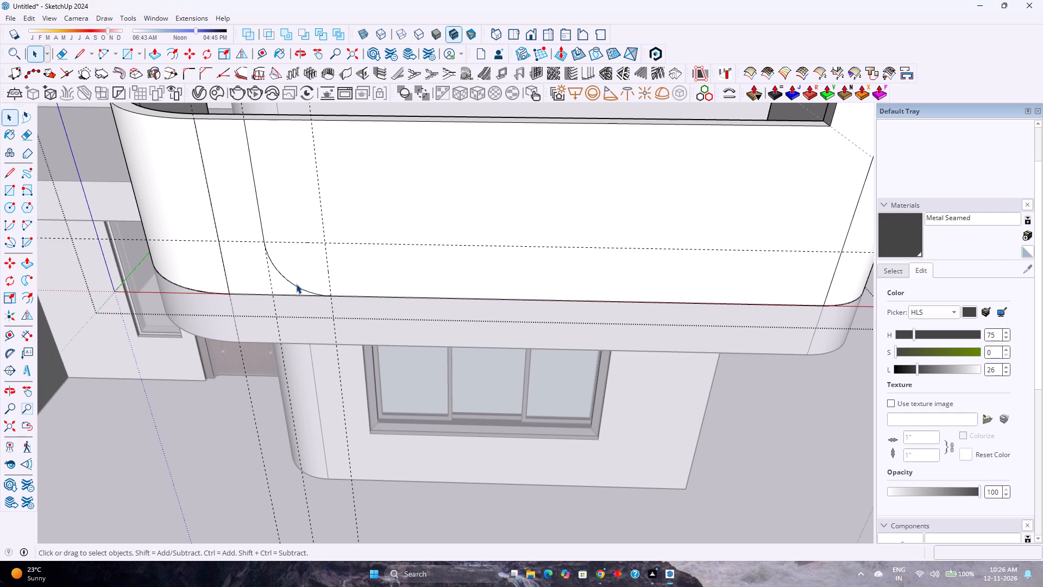
pyautogui.click(292, 284)
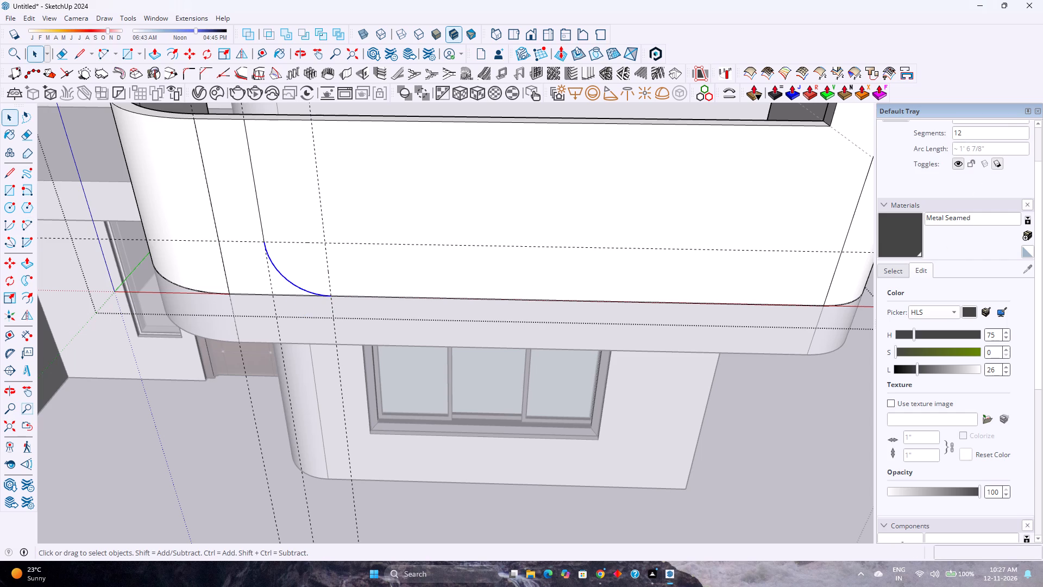
pyautogui.click(961, 136)
pyautogui.press('0')
pyautogui.press('Return')
# Place a vertical guide on the parapet front in line with the tall corner wall's inner vertical edge.
pyautogui.click(549, 177)
pyautogui.scroll(-4, 475, 202)
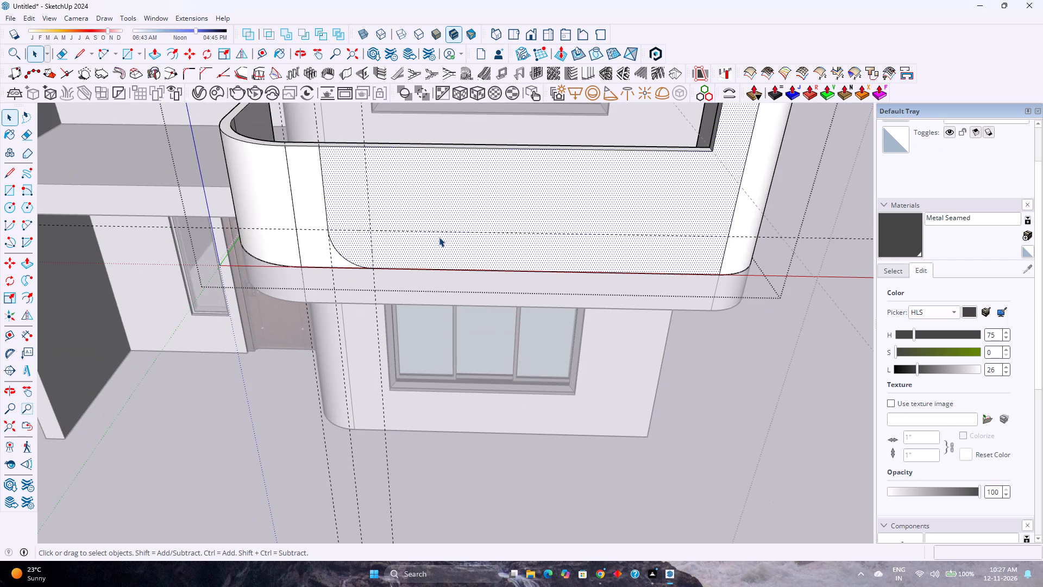
pyautogui.scroll(-6, 439, 237)
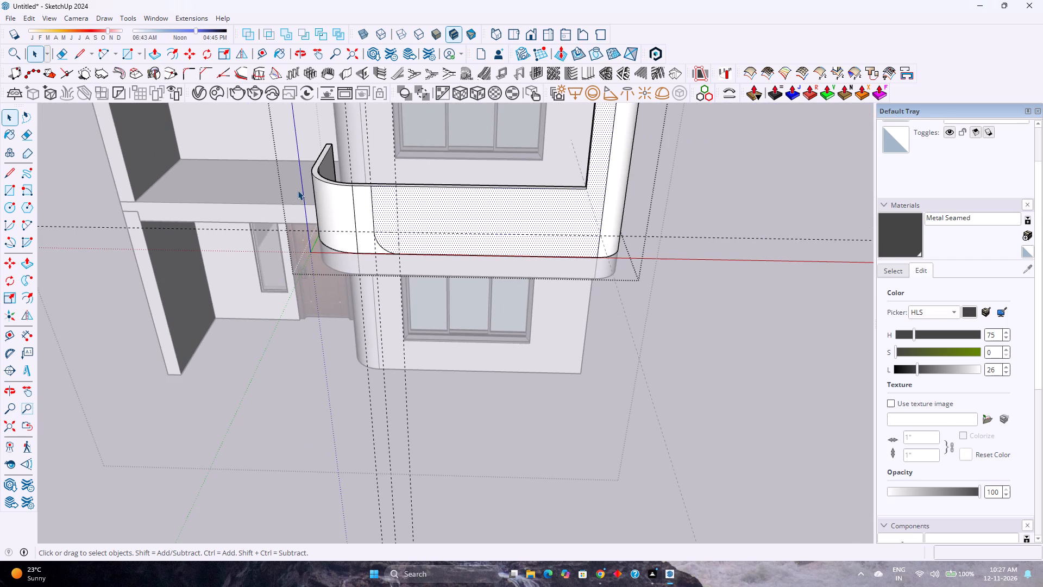
pyautogui.scroll(-3, 298, 190)
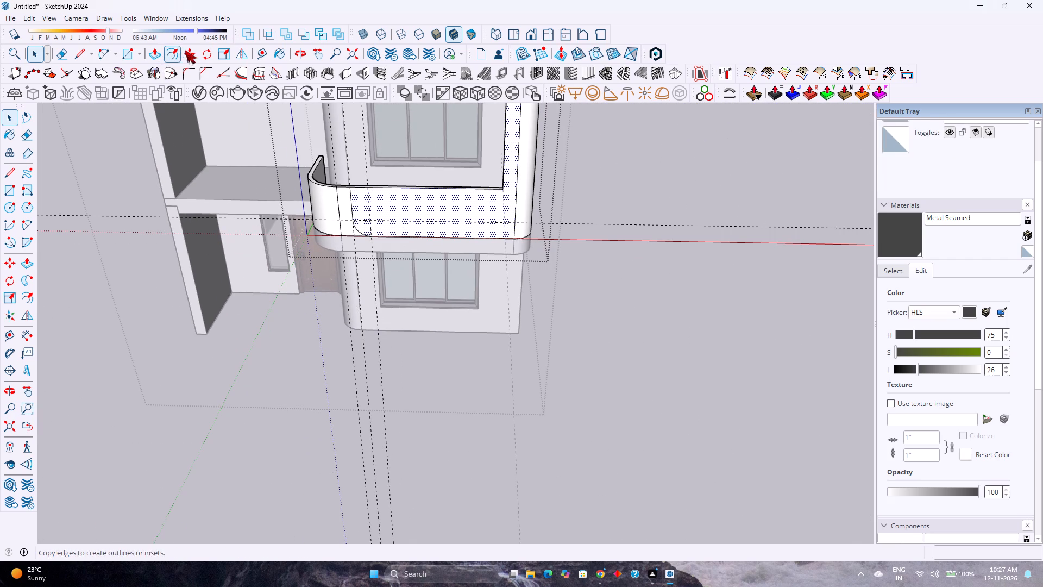
pyautogui.click(266, 51)
pyautogui.scroll(2, 529, 179)
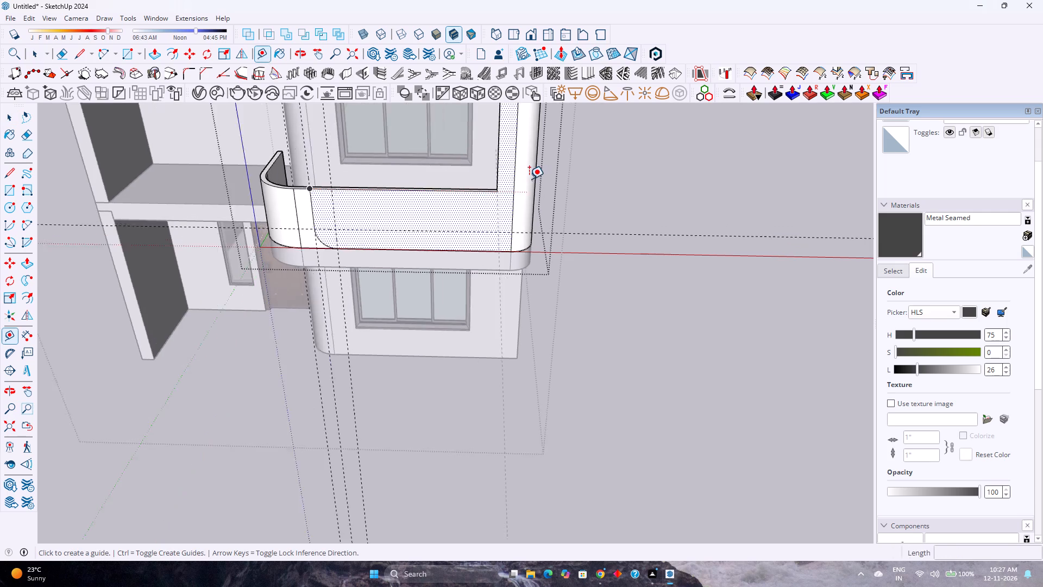
pyautogui.scroll(7, 529, 179)
pyautogui.click(476, 175)
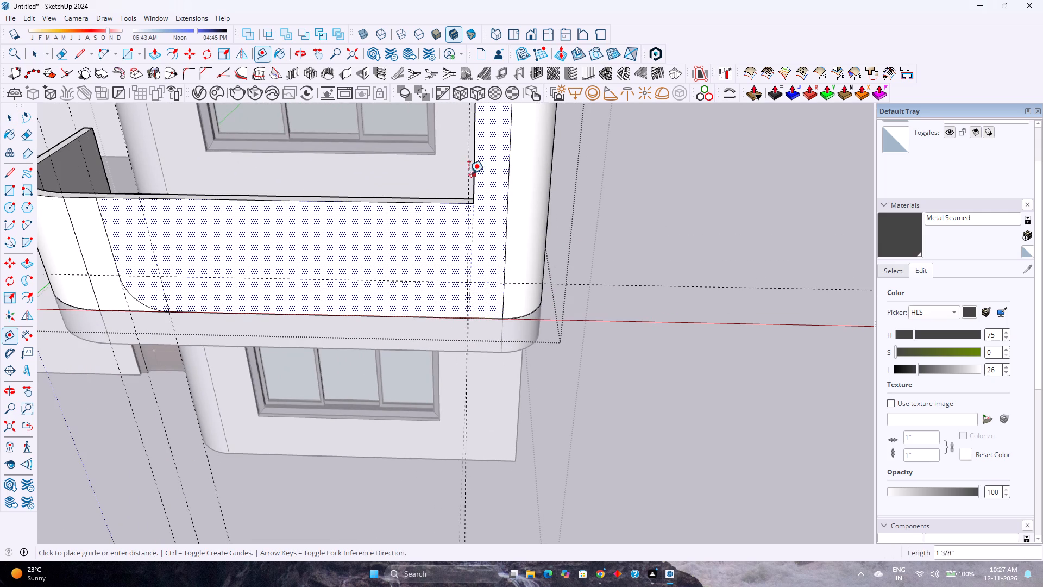
pyautogui.click(474, 166)
# Place a second vertical guide 1' from the tall wall's edge guide, towards the middle of the parapet front.
pyautogui.moveTo(411, 274); pyautogui.dragTo(498, 236, button='middle')
pyautogui.scroll(4, 474, 286)
pyautogui.click(456, 243)
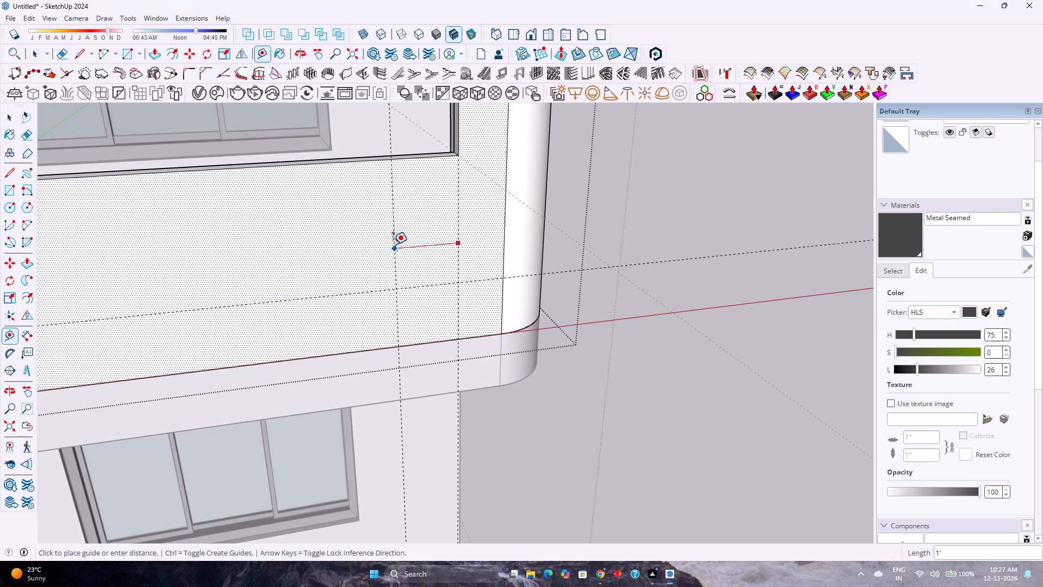
pyautogui.click(393, 245)
# Draw a vertical line from the parapet's top corner at the tall wall down to the horizontal guide.
pyautogui.click(101, 58)
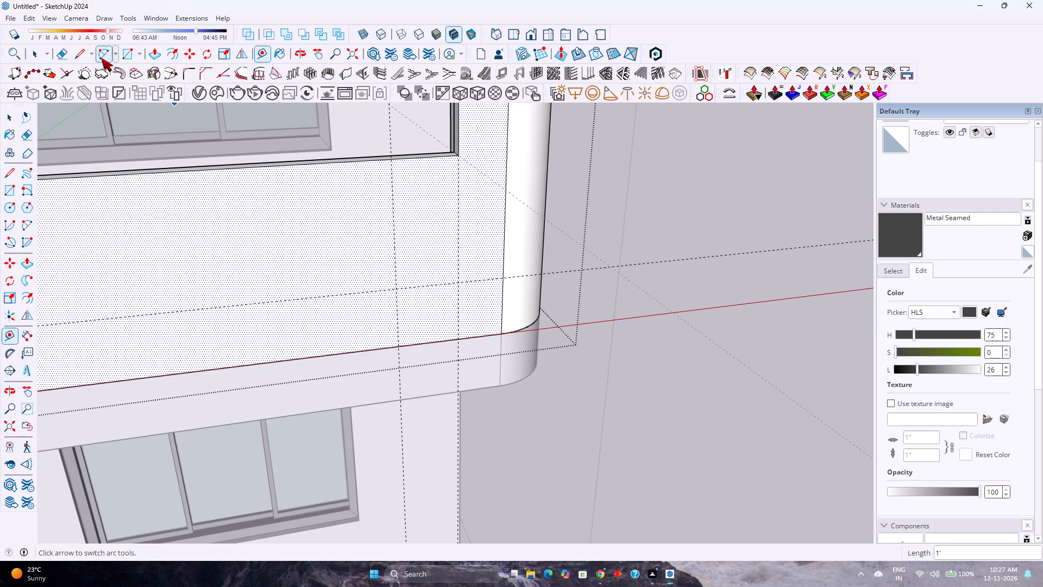
pyautogui.click(84, 49)
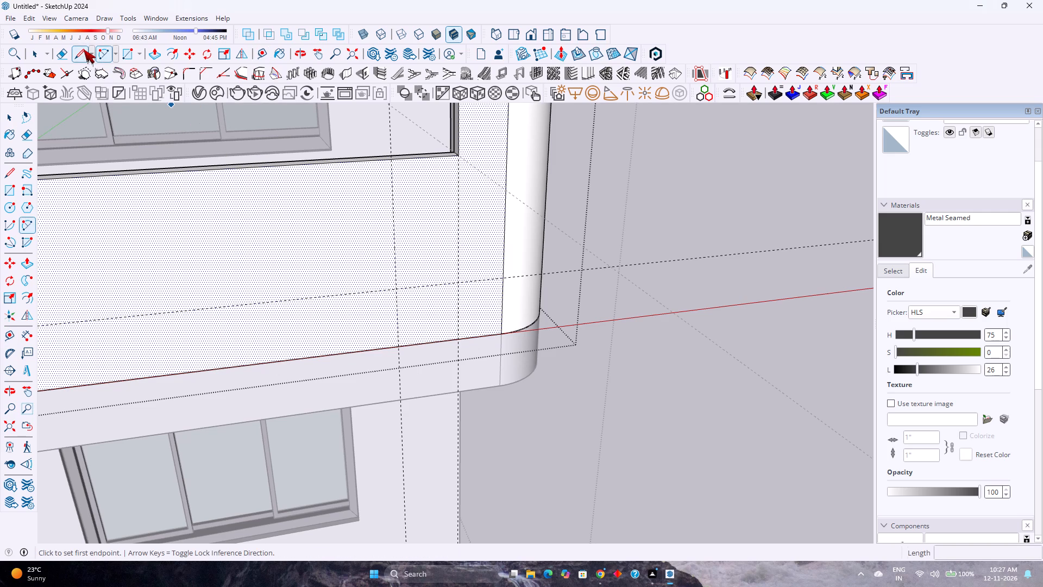
pyautogui.click(461, 157)
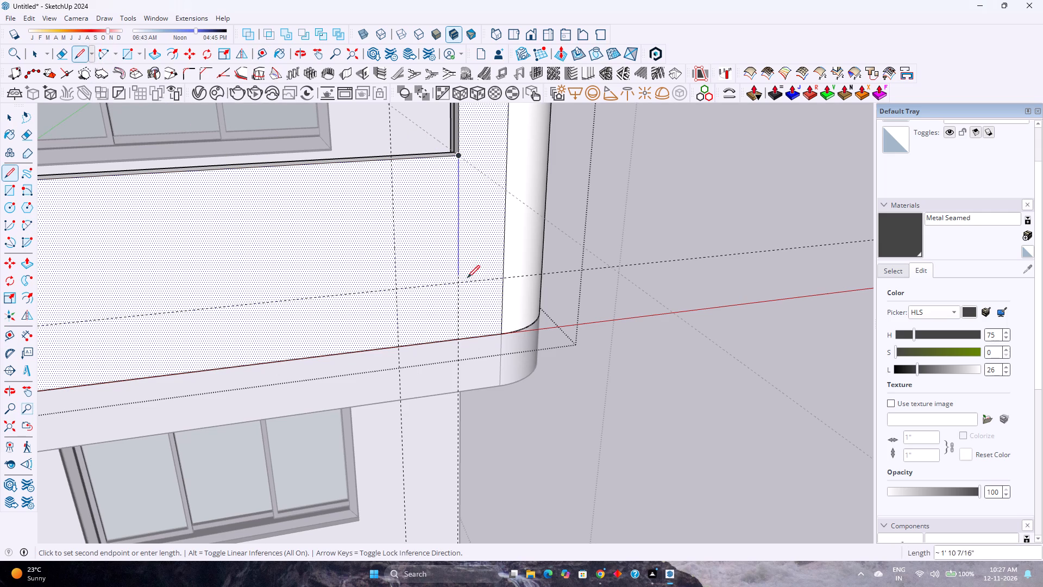
pyautogui.click(463, 282)
# Draw a tangent arc from this line's lower end to where the 1' offset guide meets the parapet's bottom edge.
pyautogui.click(103, 53)
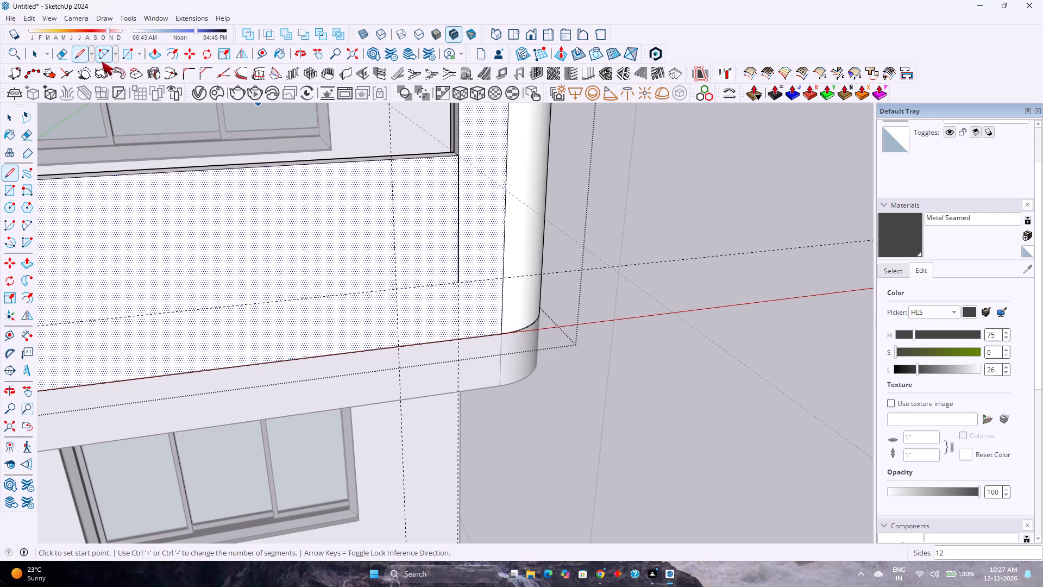
pyautogui.click(457, 283)
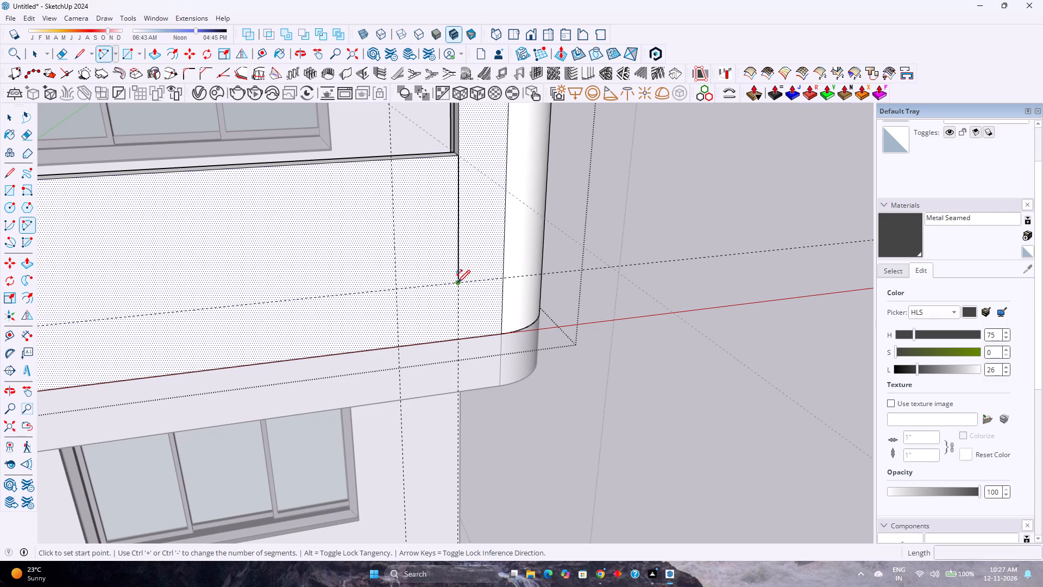
pyautogui.doubleClick(400, 346)
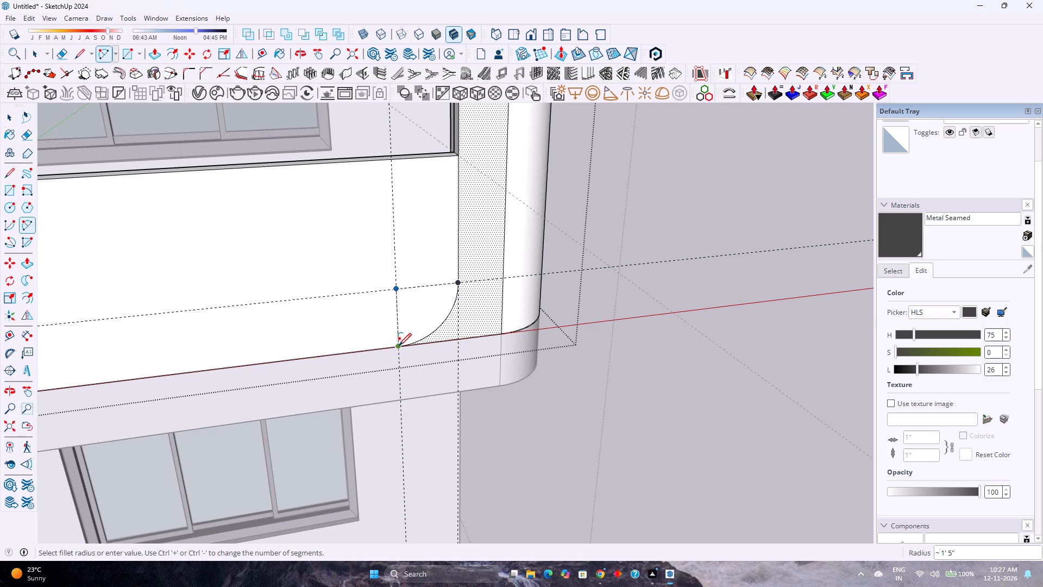
pyautogui.press('space')
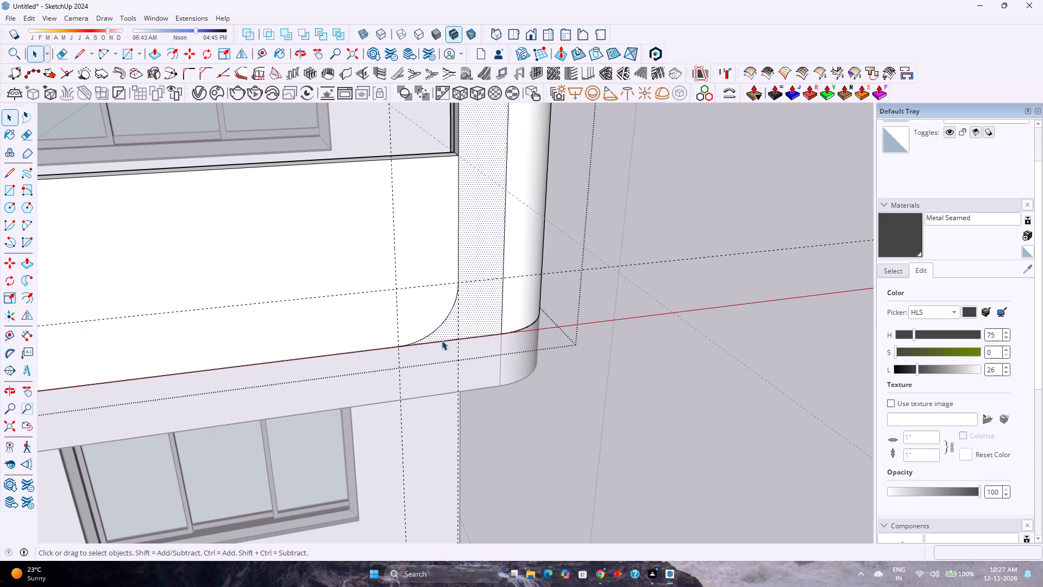
# Select the new arc beside the tall wall and set its segments to 120.
pyautogui.click(433, 328)
pyautogui.click(438, 324)
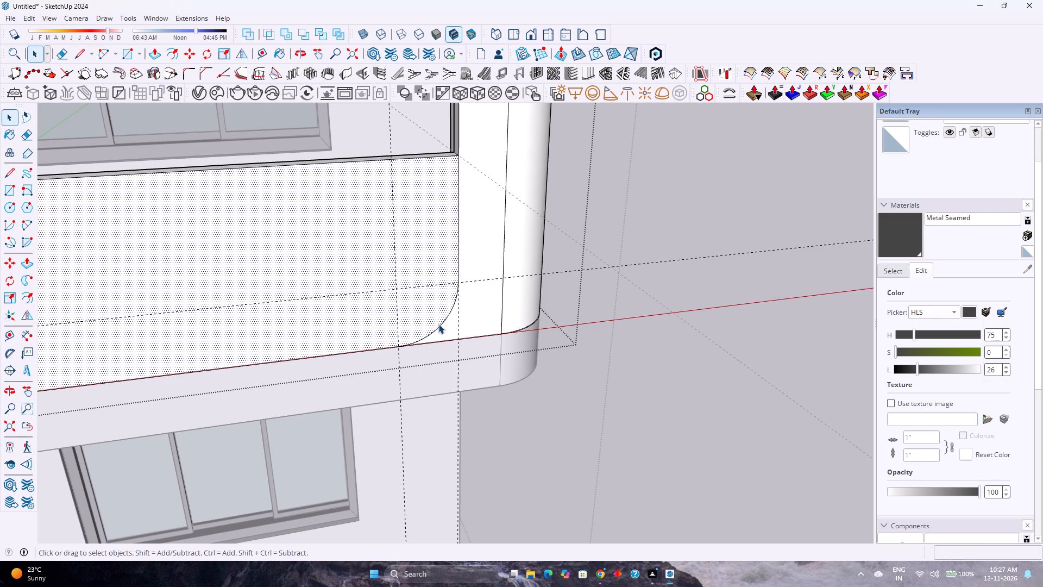
pyautogui.click(443, 321)
pyautogui.click(977, 132)
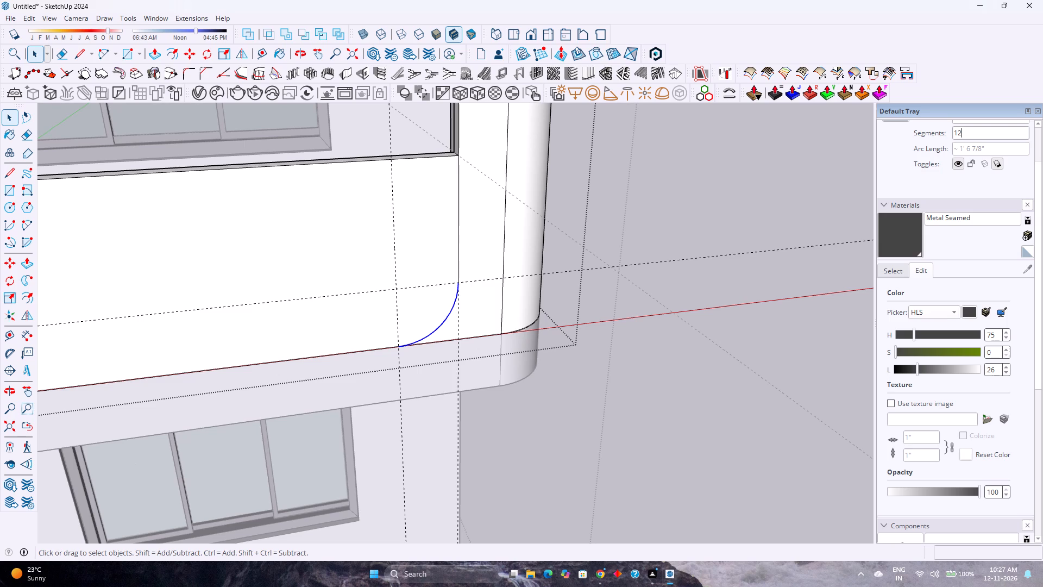
pyautogui.press('0')
pyautogui.press('Return')
# Select the round-cornered panel face on the parapet front and Push/Pull it inward by 1".
pyautogui.click(718, 399)
pyautogui.scroll(-2, 731, 398)
pyautogui.click(395, 313)
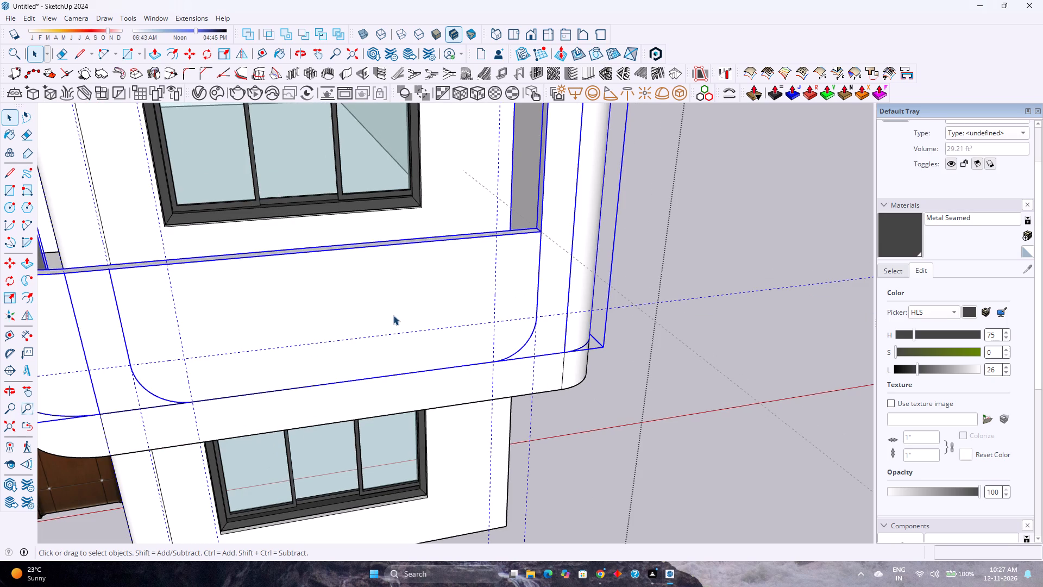
pyautogui.doubleClick(393, 315)
pyautogui.click(393, 315)
pyautogui.click(388, 313)
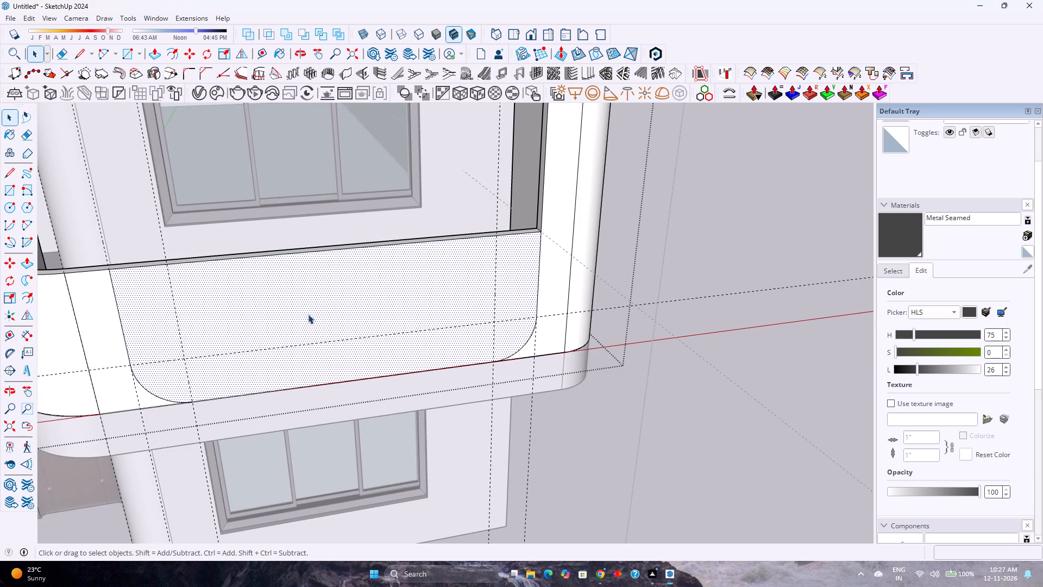
pyautogui.click(150, 55)
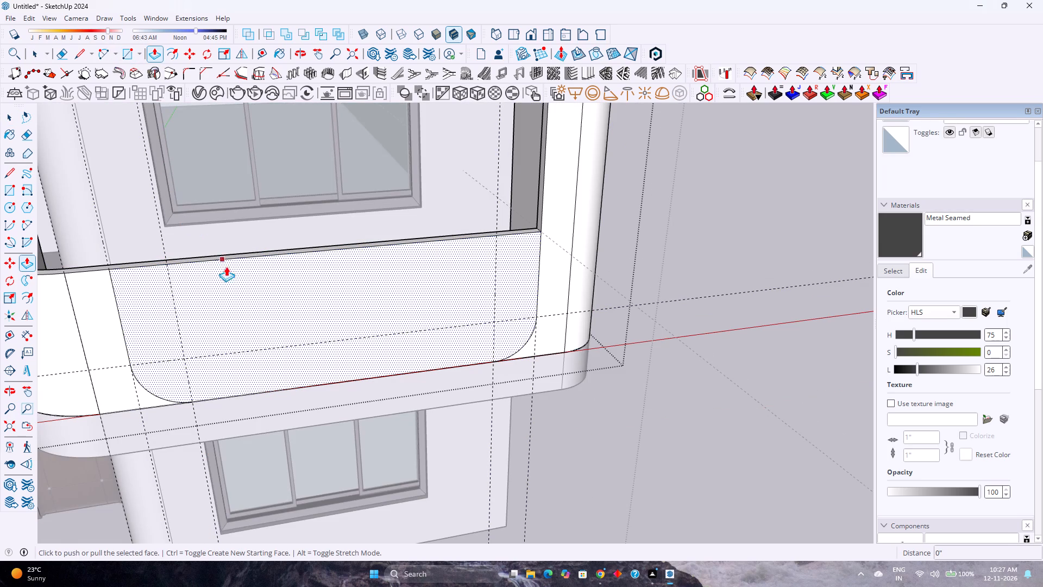
pyautogui.click(244, 300)
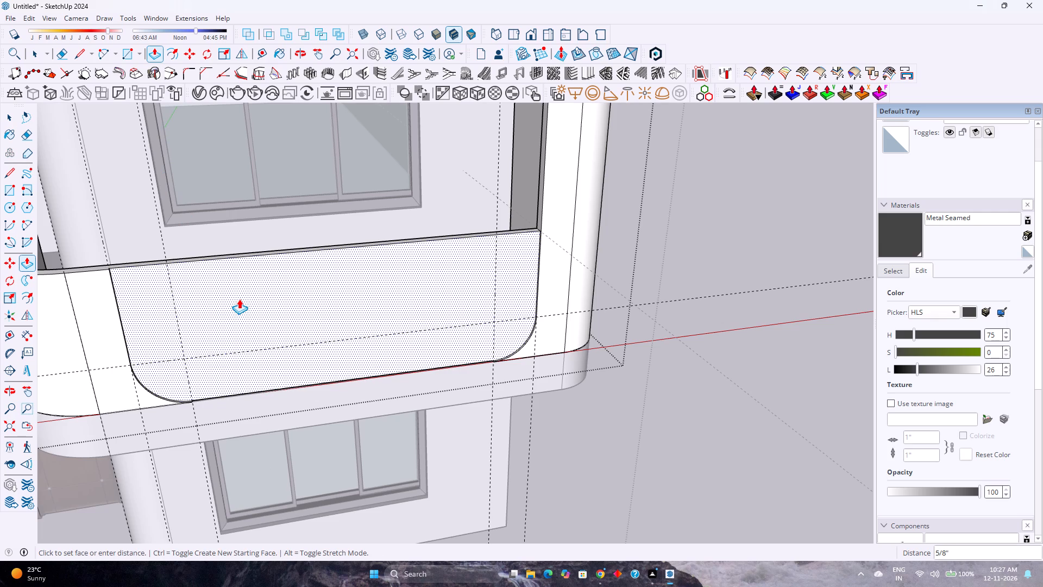
pyautogui.press('1')
pyautogui.press('Return')
pyautogui.press('space')
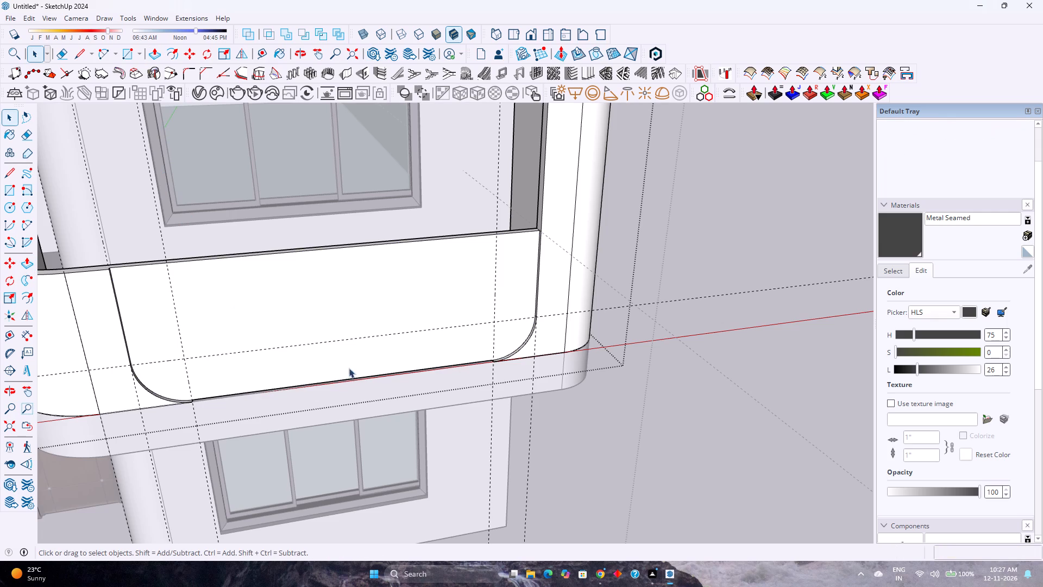
# Exit the parapet group and delete all construction guides from the model.
pyautogui.scroll(-3, 579, 439)
pyautogui.click(643, 452)
pyautogui.moveTo(634, 447); pyautogui.dragTo(561, 375, button='middle')
pyautogui.scroll(-5, 545, 357)
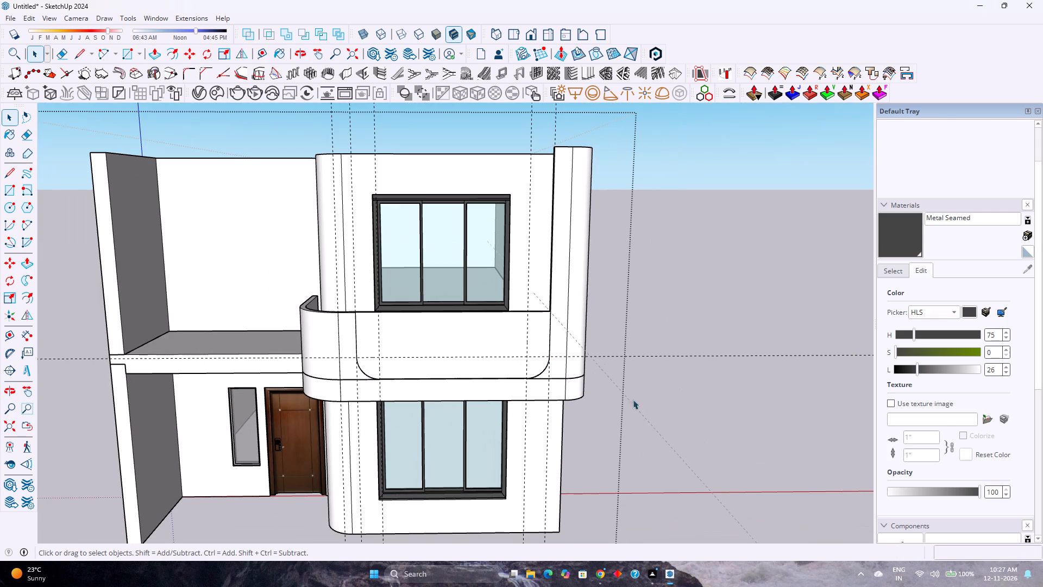
pyautogui.click(31, 18)
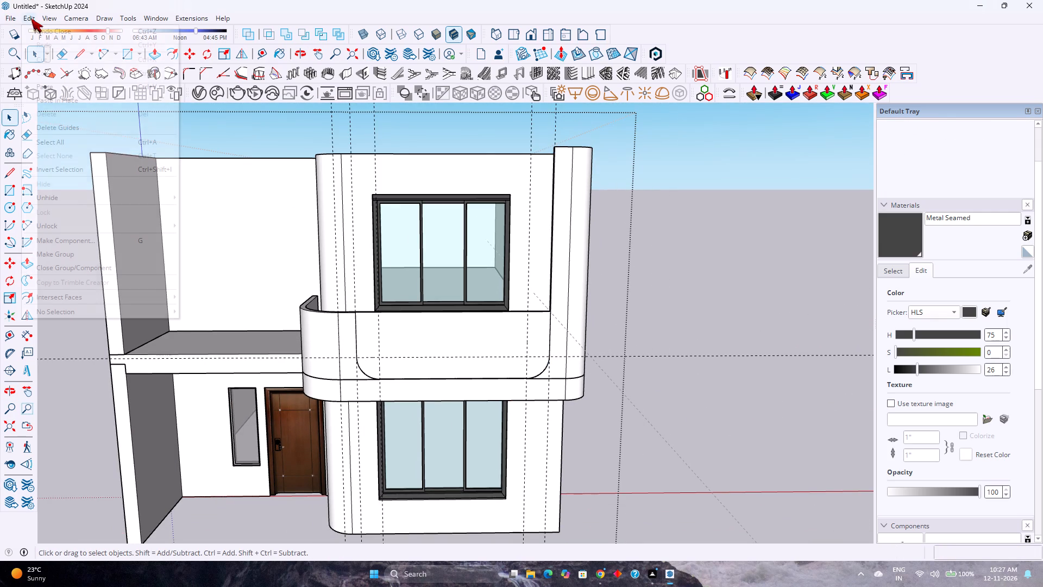
pyautogui.click(82, 124)
# Delete the leftover dashed guide line crossing the ground beside the house.
pyautogui.scroll(3, 305, 363)
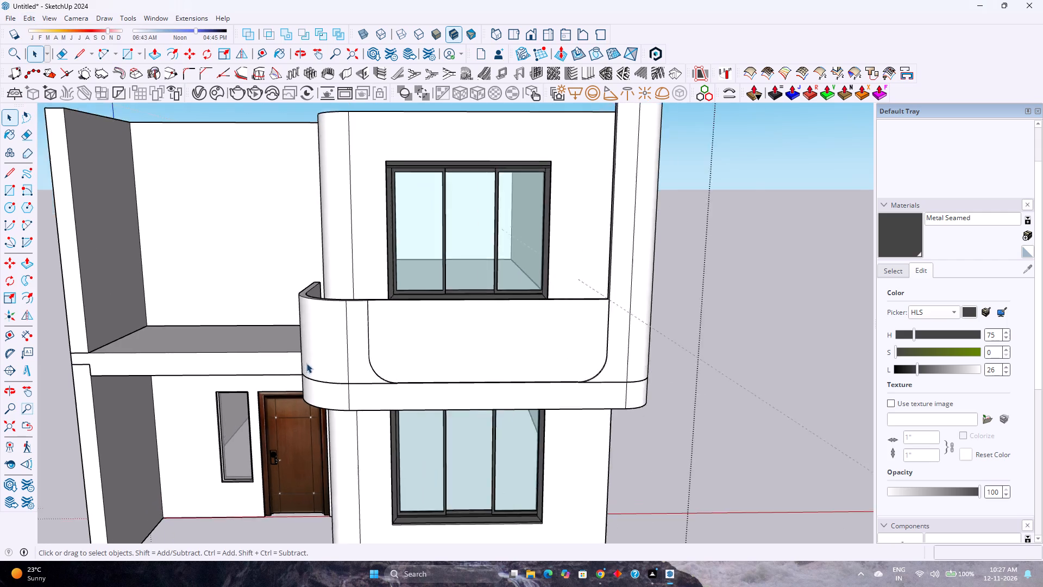
pyautogui.moveTo(312, 366); pyautogui.dragTo(611, 446, button='middle')
pyautogui.middleClick(611, 446)
pyautogui.middleClick(611, 446)
pyautogui.scroll(-2, 502, 341)
pyautogui.click(575, 402)
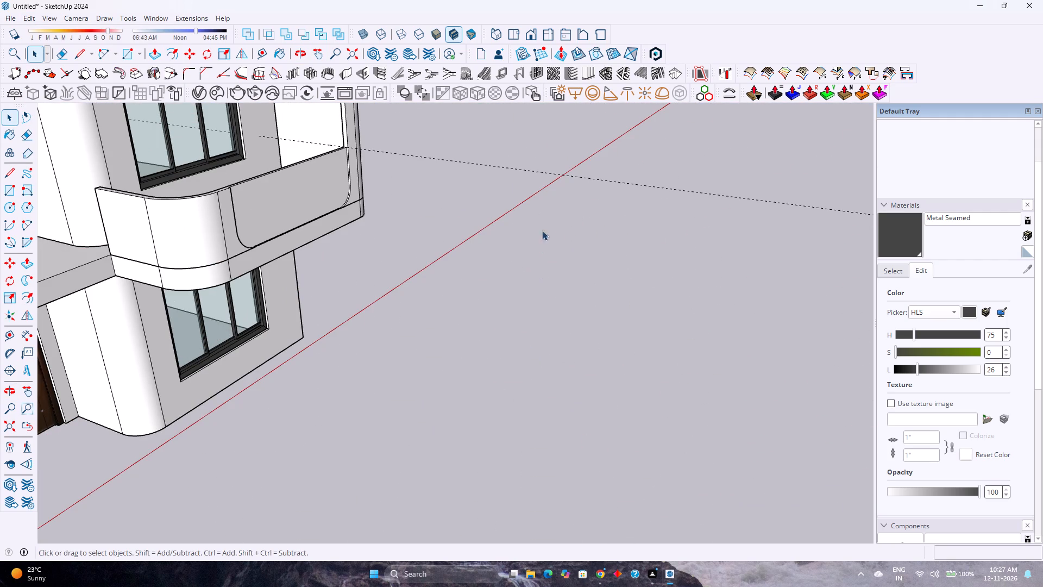
pyautogui.click(562, 178)
pyautogui.click(565, 176)
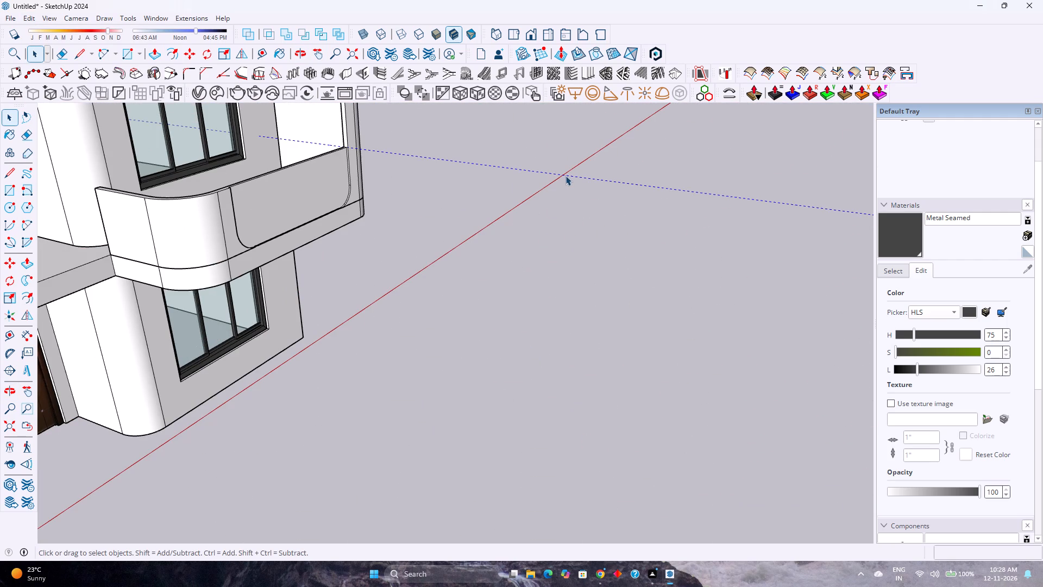
pyautogui.press('Delete')
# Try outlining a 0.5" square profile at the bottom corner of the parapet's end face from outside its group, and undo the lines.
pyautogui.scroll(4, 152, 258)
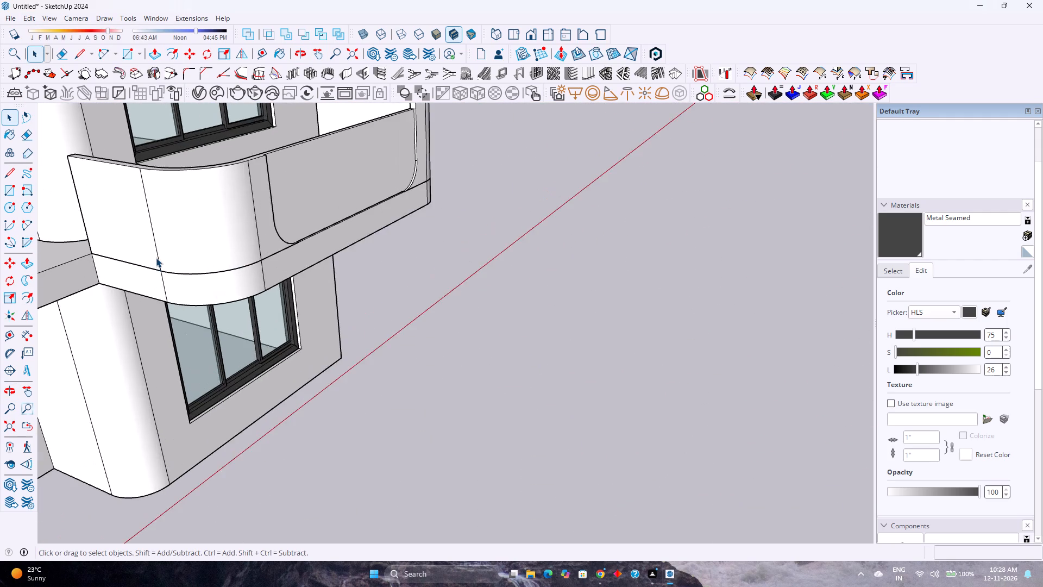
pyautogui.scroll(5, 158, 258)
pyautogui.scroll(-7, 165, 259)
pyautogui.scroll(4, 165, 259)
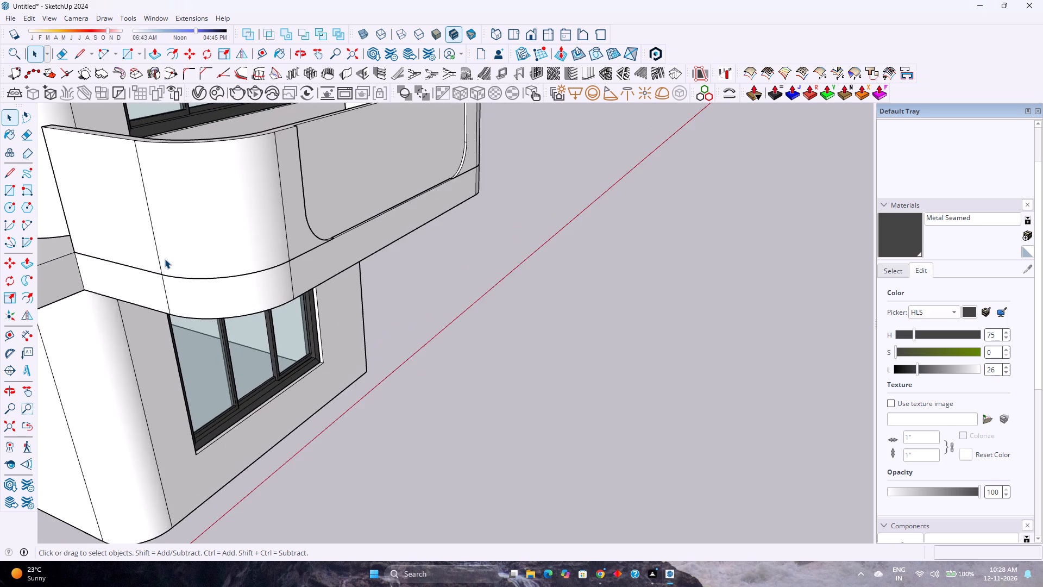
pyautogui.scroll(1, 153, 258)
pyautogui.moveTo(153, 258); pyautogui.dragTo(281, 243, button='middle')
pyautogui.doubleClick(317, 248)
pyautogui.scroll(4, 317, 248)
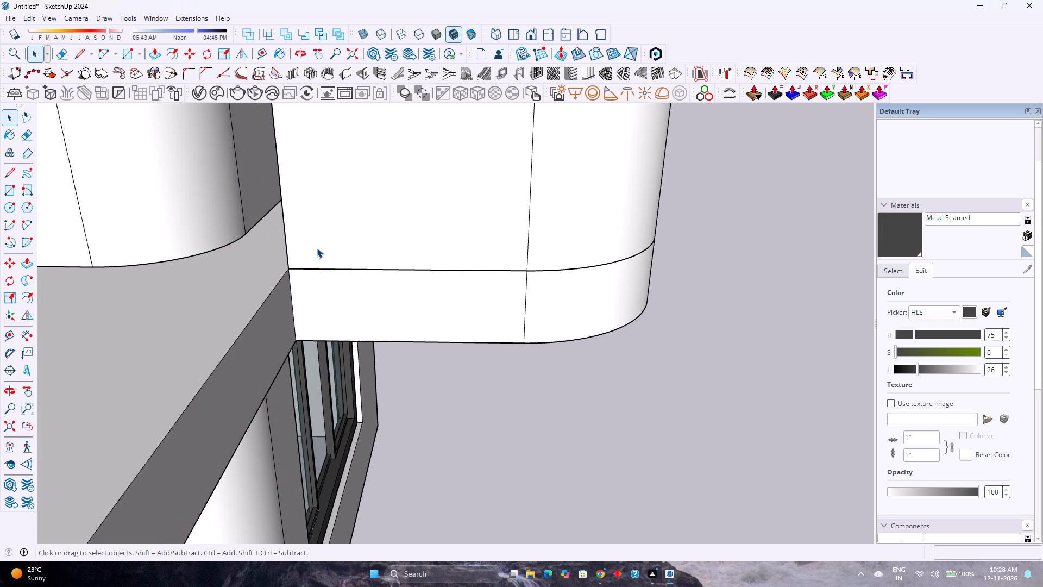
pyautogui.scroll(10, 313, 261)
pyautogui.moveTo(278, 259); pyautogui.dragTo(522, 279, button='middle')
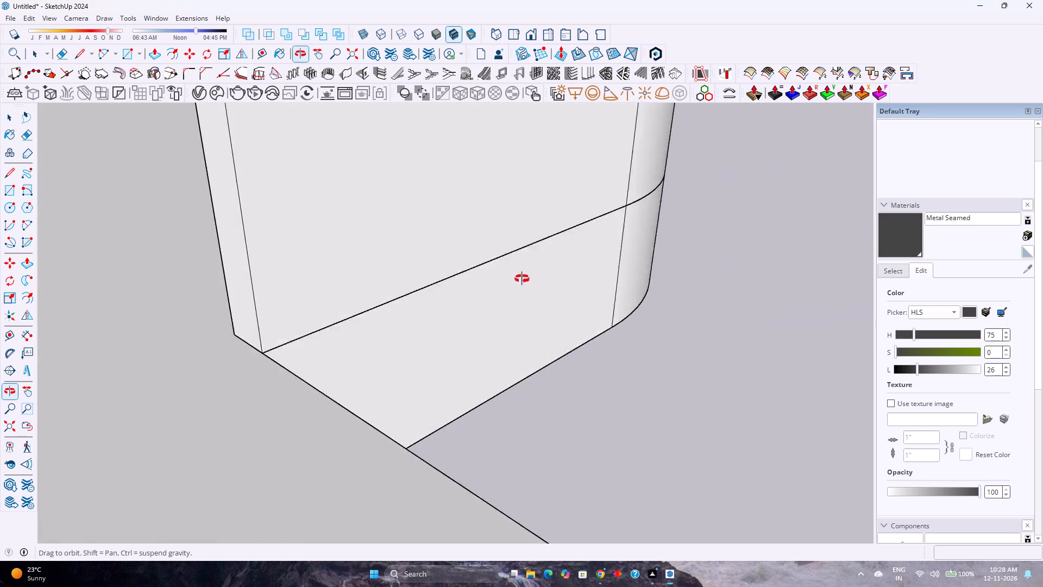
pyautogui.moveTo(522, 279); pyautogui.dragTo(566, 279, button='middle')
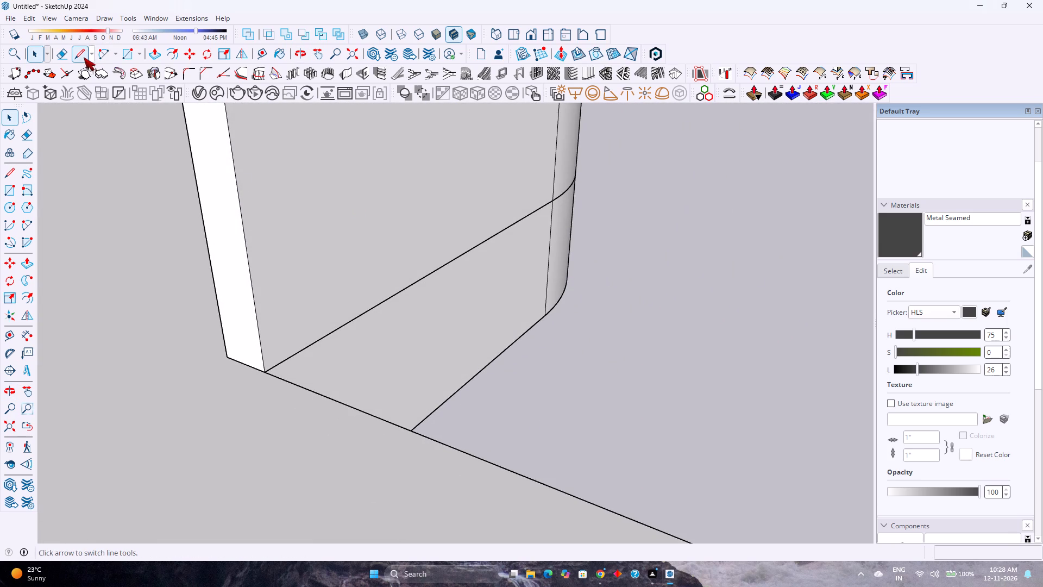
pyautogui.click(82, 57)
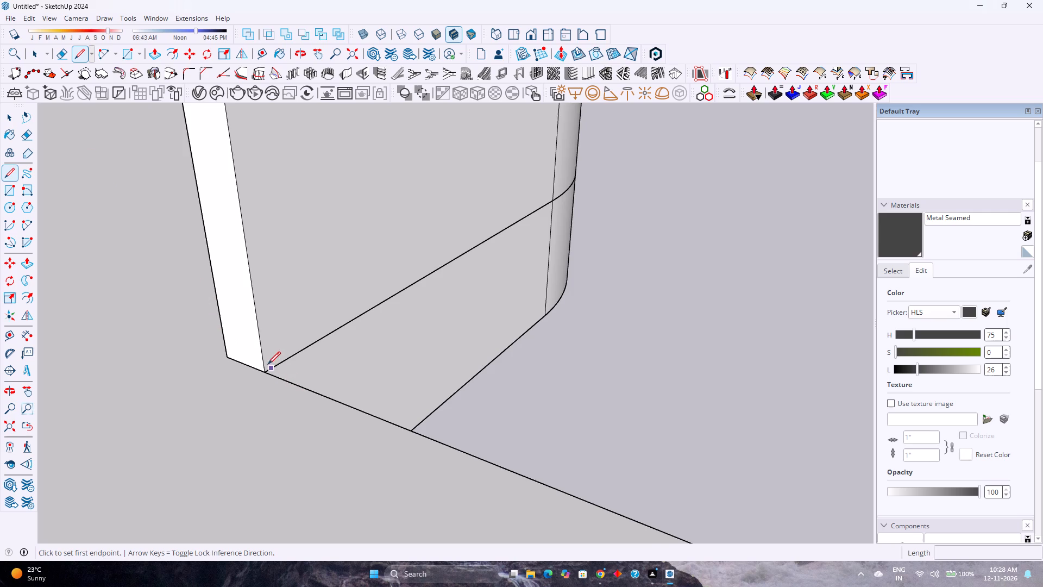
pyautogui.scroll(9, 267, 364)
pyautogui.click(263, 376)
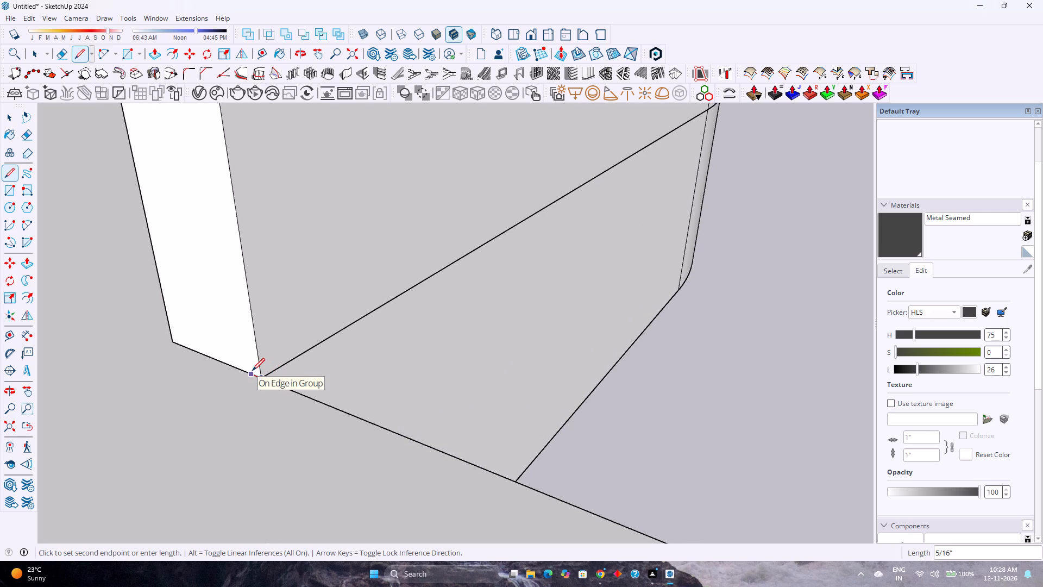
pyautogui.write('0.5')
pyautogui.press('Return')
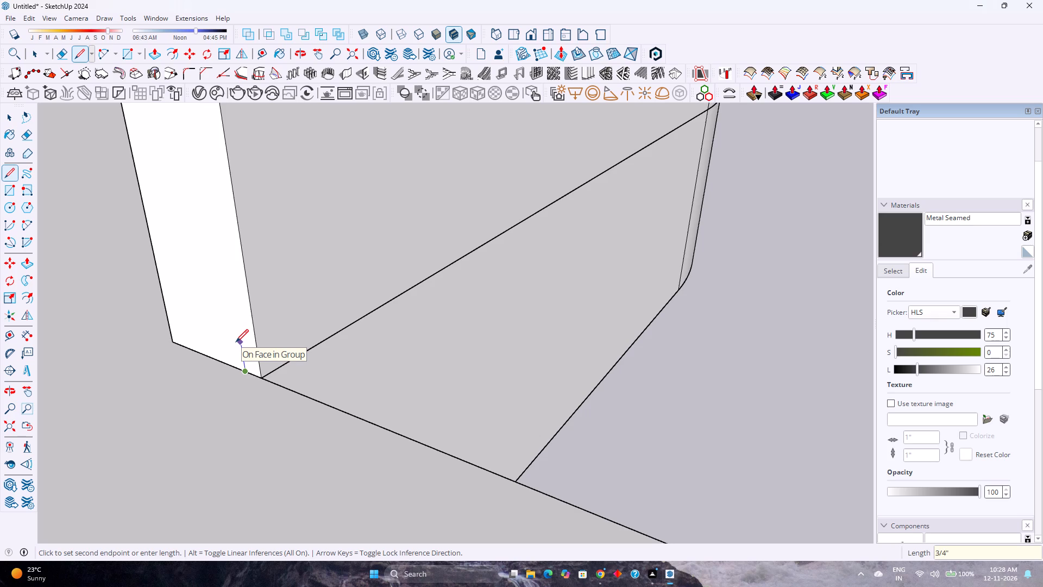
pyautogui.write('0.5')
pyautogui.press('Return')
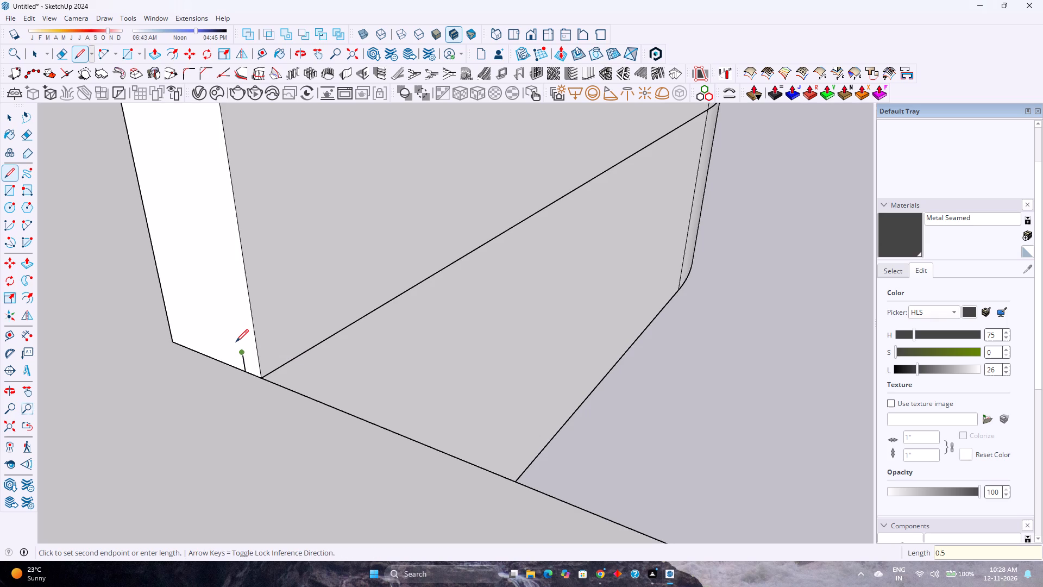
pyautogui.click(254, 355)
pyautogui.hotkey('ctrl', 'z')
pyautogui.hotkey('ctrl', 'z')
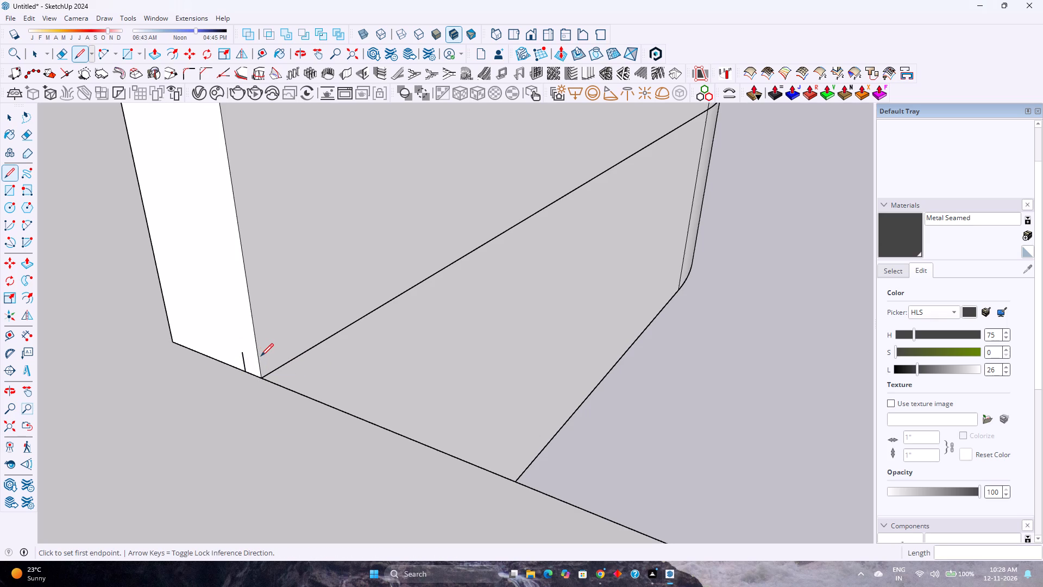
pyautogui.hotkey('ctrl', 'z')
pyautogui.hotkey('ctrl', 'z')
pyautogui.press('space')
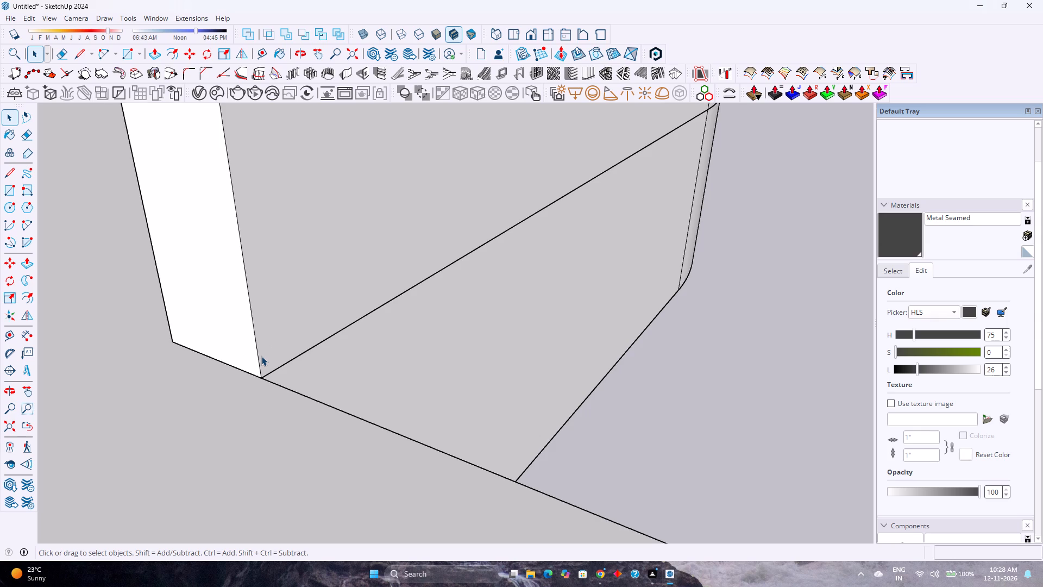
# Inside the parapet group, draw a 1/2" square profile at the bottom outer corner of the parapet's end face.
pyautogui.click(261, 356)
pyautogui.doubleClick(261, 356)
pyautogui.scroll(3, 220, 351)
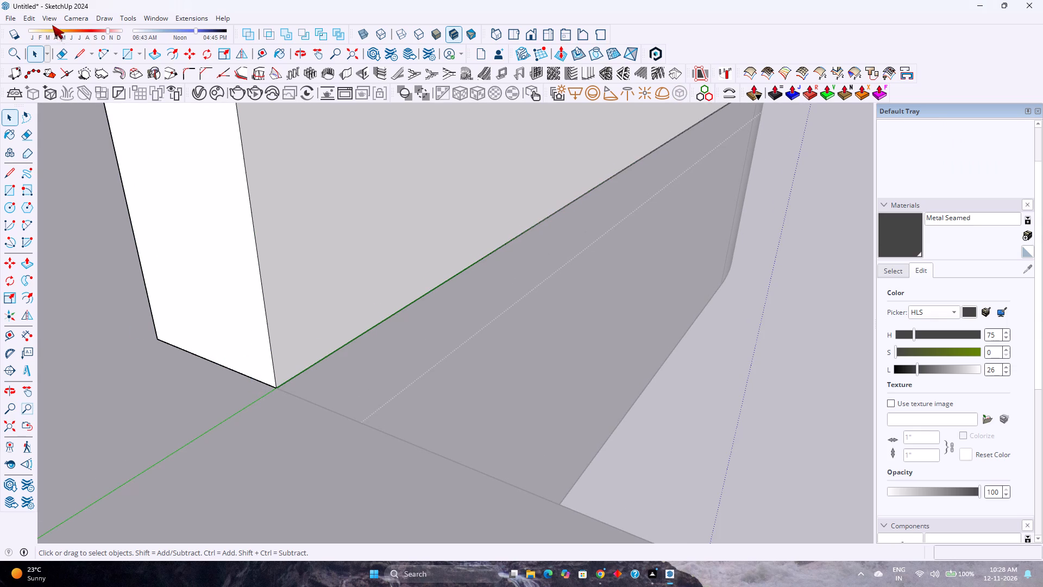
pyautogui.click(75, 52)
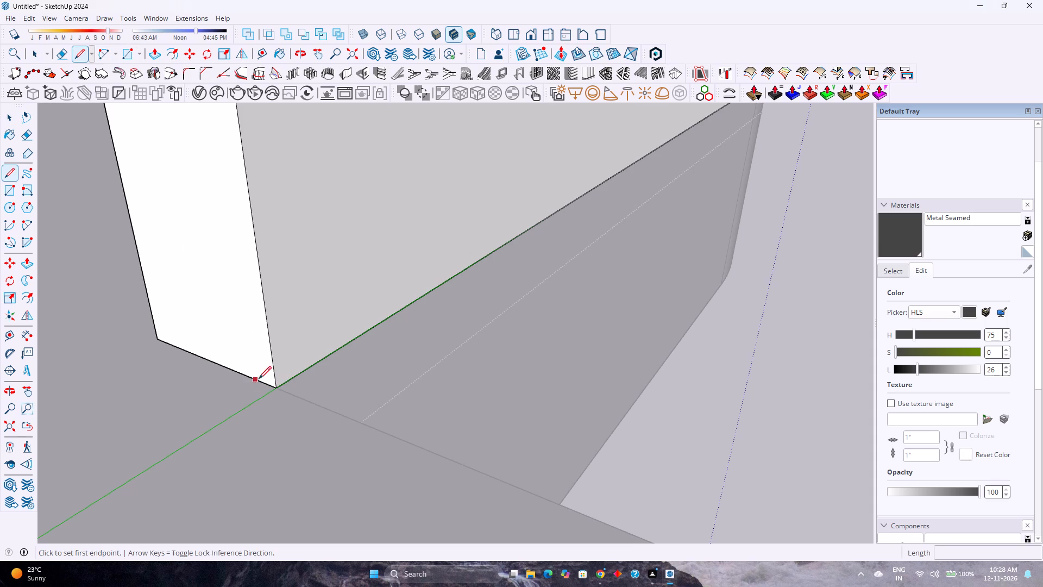
pyautogui.click(275, 385)
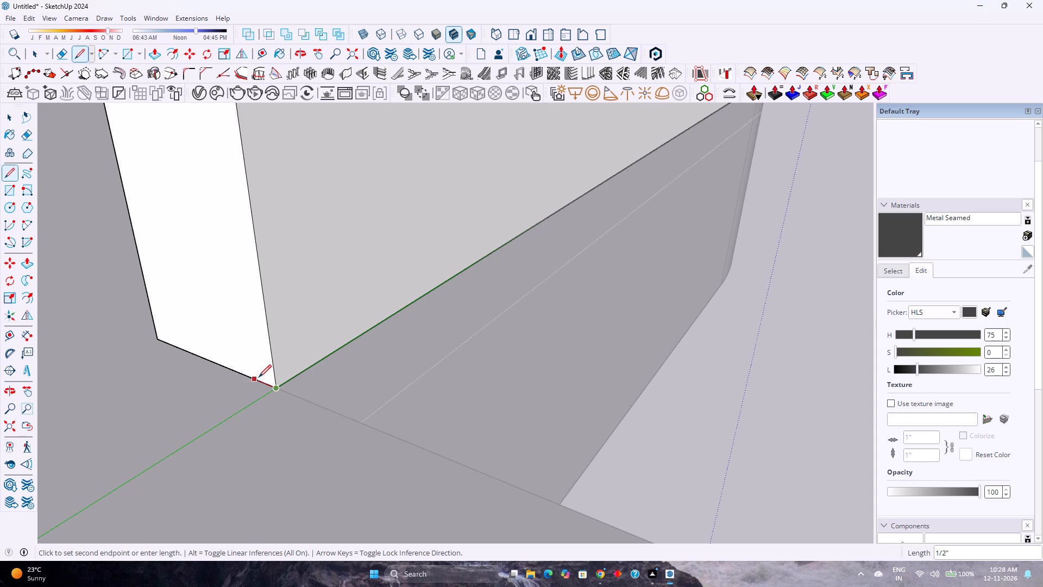
pyautogui.click(259, 377)
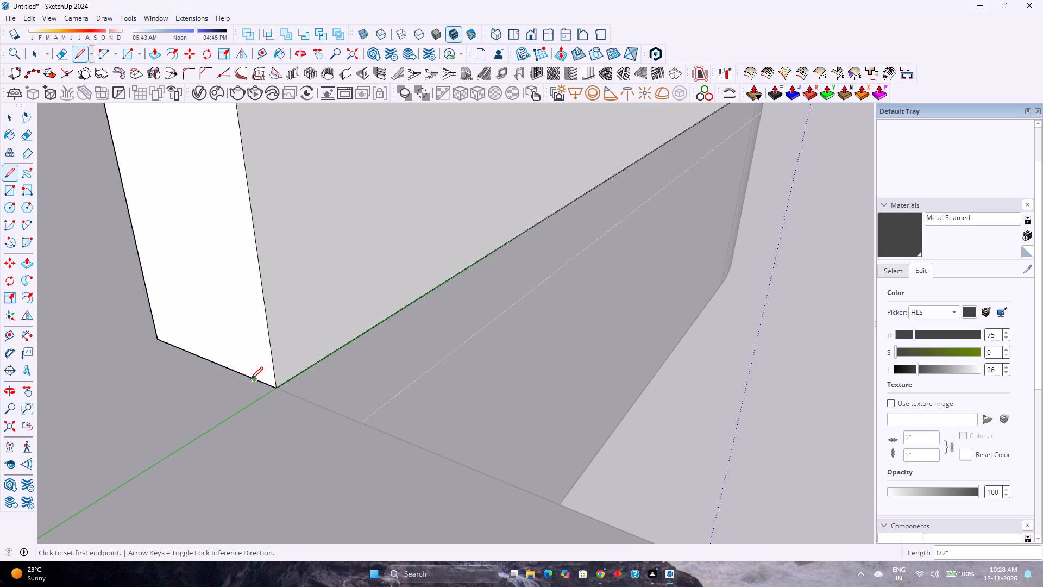
pyautogui.click(250, 377)
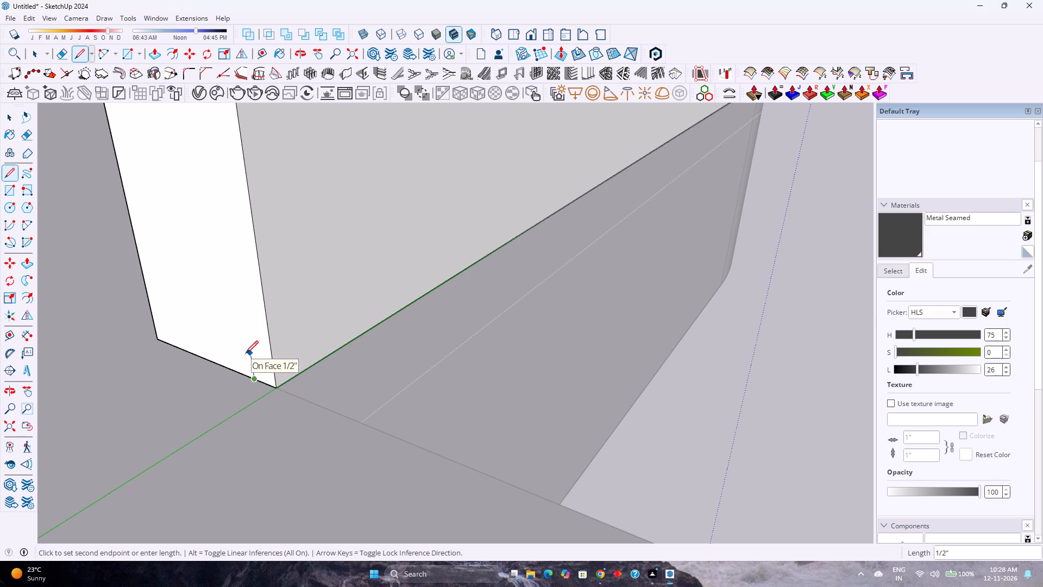
pyautogui.click(246, 353)
pyautogui.click(270, 363)
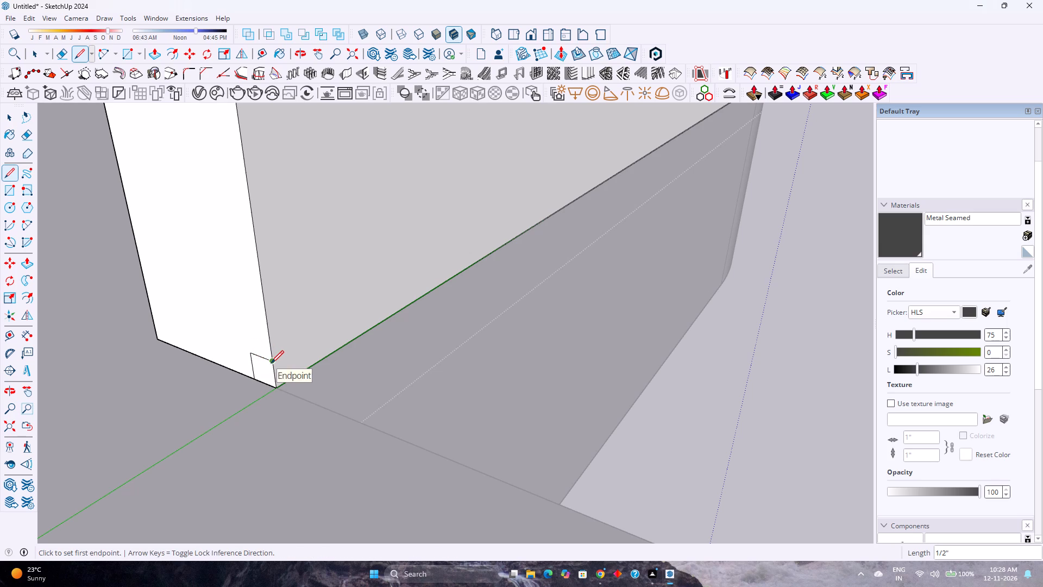
pyautogui.press('space')
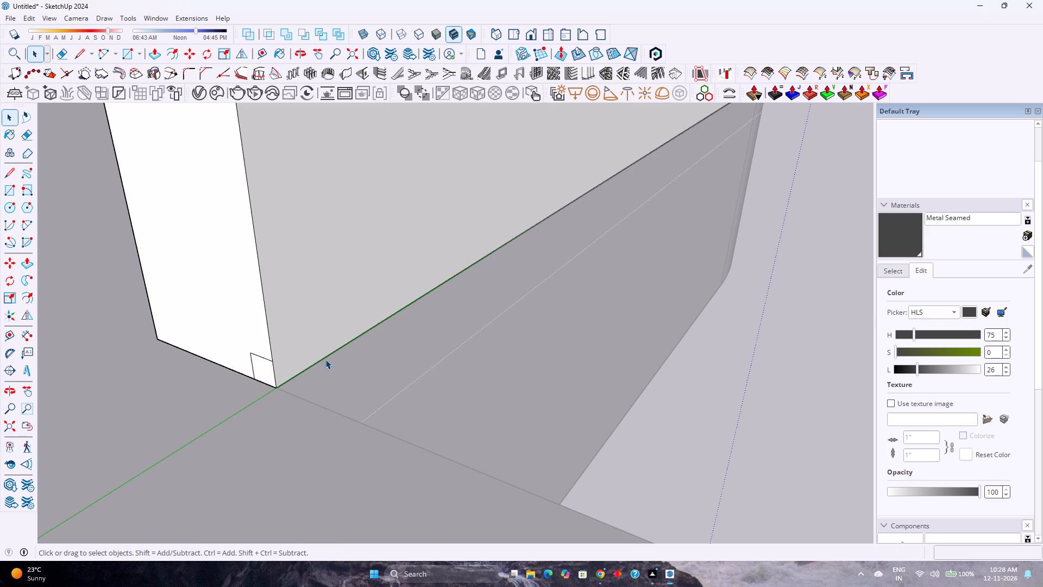
# Cut the small square profile along the parapet's bottom outer edges, from the side around the curved corner to the front, with Follow Me.
pyautogui.click(325, 359)
pyautogui.scroll(-6, 325, 358)
pyautogui.keyDown('ctrl'); pyautogui.moveTo(663, 289); pyautogui.dragTo(493, 372, button='middle'); pyautogui.keyUp('ctrl')
pyautogui.keyDown('ctrl'); pyautogui.middleClick(493, 372); pyautogui.keyUp('ctrl')
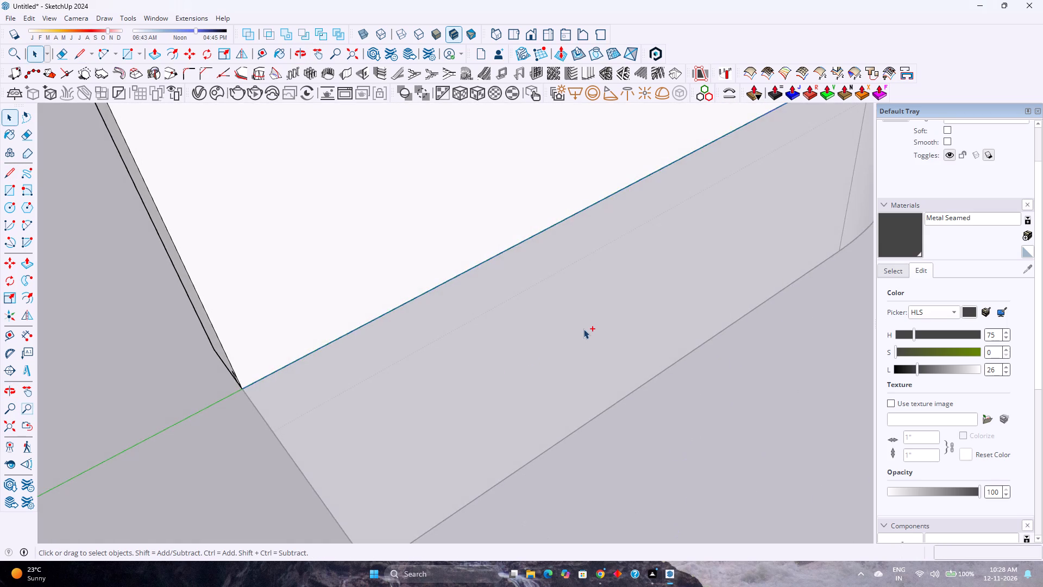
pyautogui.scroll(-7, 578, 327)
pyautogui.moveTo(624, 342); pyautogui.dragTo(281, 418, button='middle')
pyautogui.scroll(-5, 297, 392)
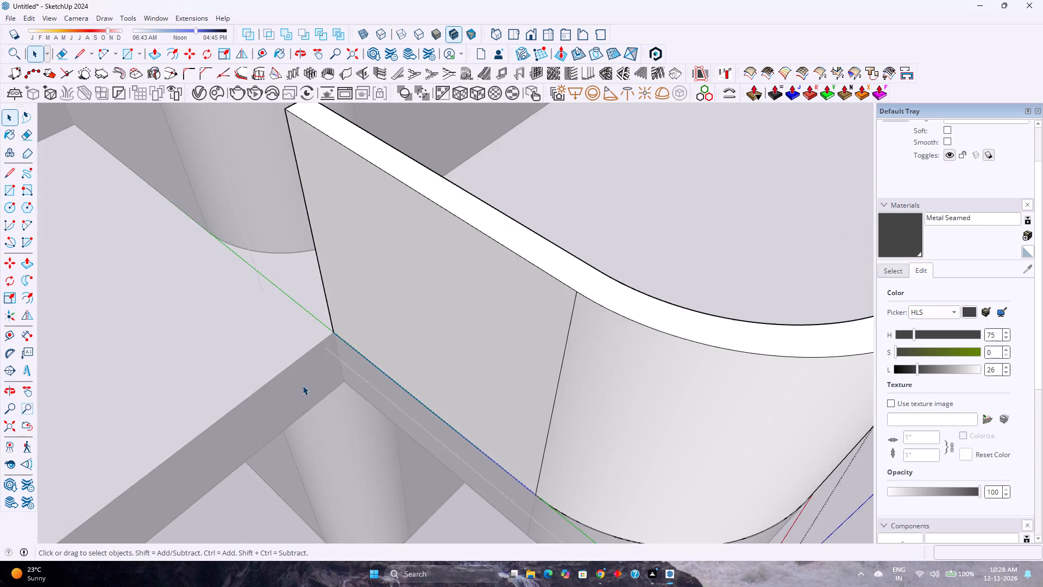
pyautogui.scroll(-3, 303, 385)
pyautogui.moveTo(414, 413); pyautogui.dragTo(419, 360, button='middle')
pyautogui.scroll(3, 519, 461)
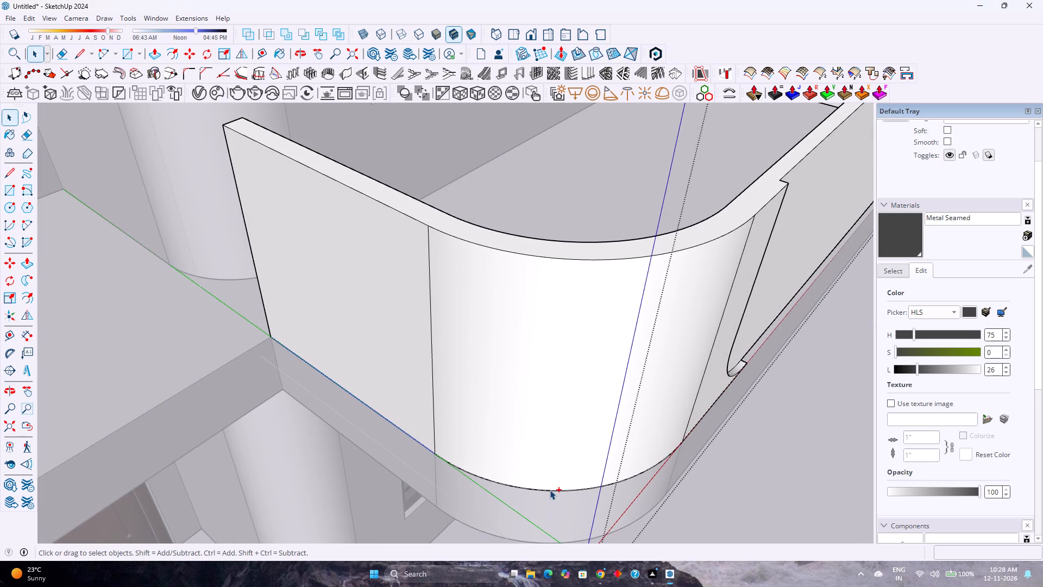
pyautogui.keyDown('ctrl'); pyautogui.click(550, 490); pyautogui.keyUp('ctrl')
pyautogui.moveTo(731, 424); pyautogui.dragTo(663, 417, button='middle')
pyautogui.scroll(1, 667, 422)
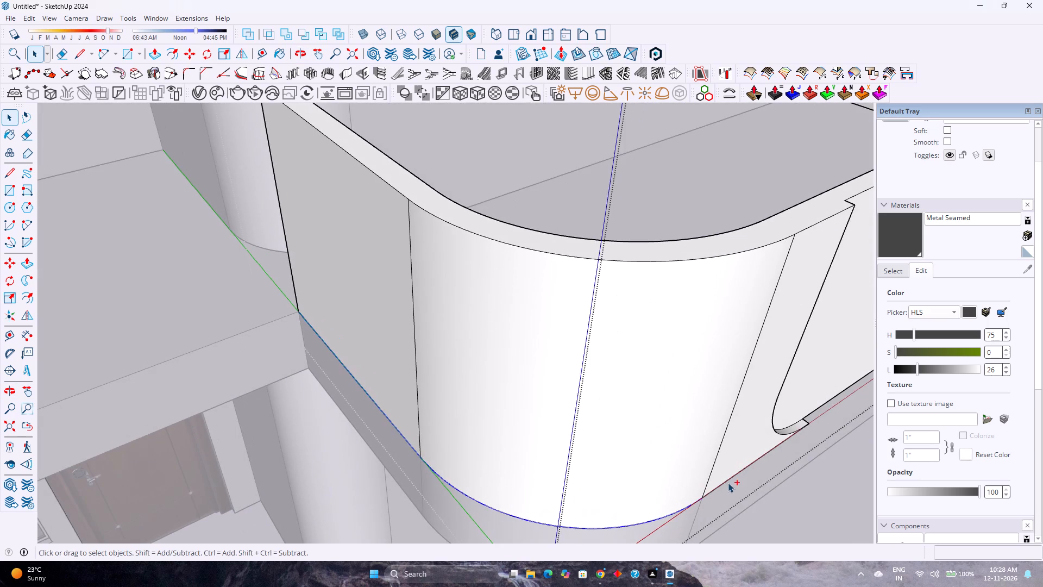
pyautogui.keyDown('ctrl'); pyautogui.click(725, 480); pyautogui.keyUp('ctrl')
pyautogui.moveTo(458, 455); pyautogui.dragTo(783, 440, button='middle')
pyautogui.scroll(-4, 418, 433)
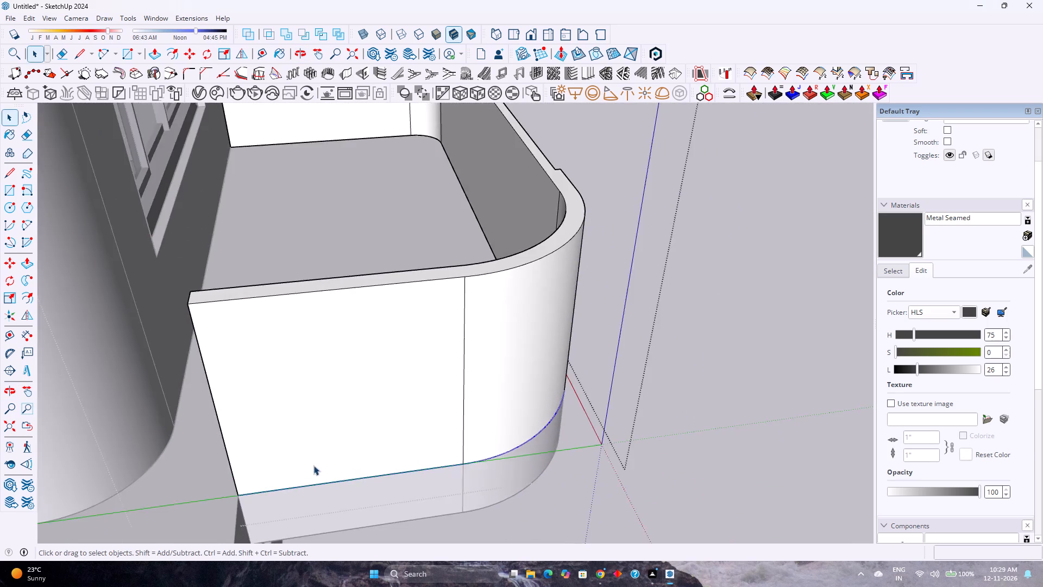
pyautogui.moveTo(309, 466); pyautogui.dragTo(523, 393, button='middle')
pyautogui.scroll(-4, 521, 390)
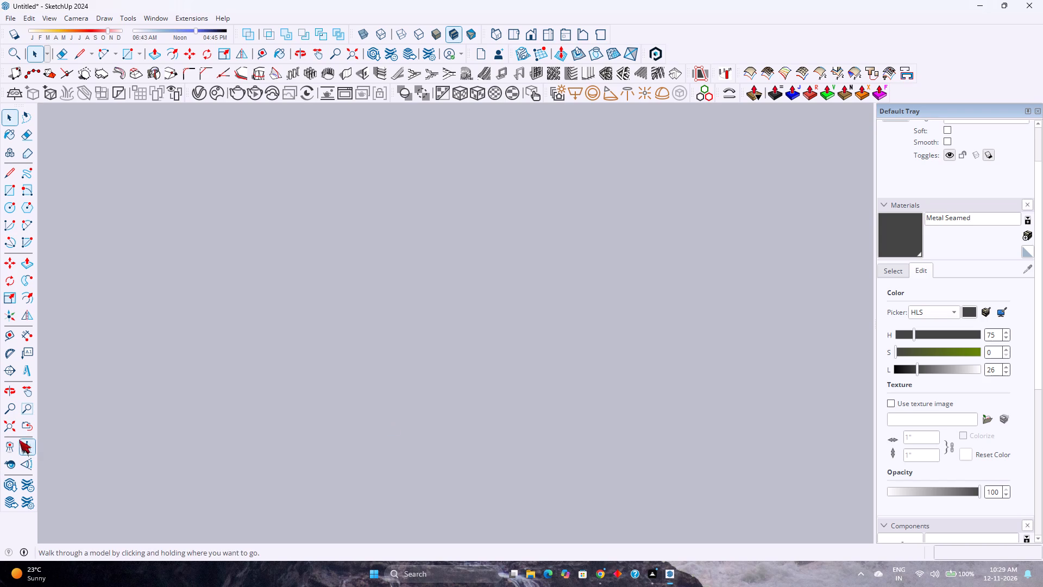
pyautogui.click(14, 427)
pyautogui.scroll(2, 411, 221)
pyautogui.moveTo(487, 233); pyautogui.dragTo(259, 286, button='middle')
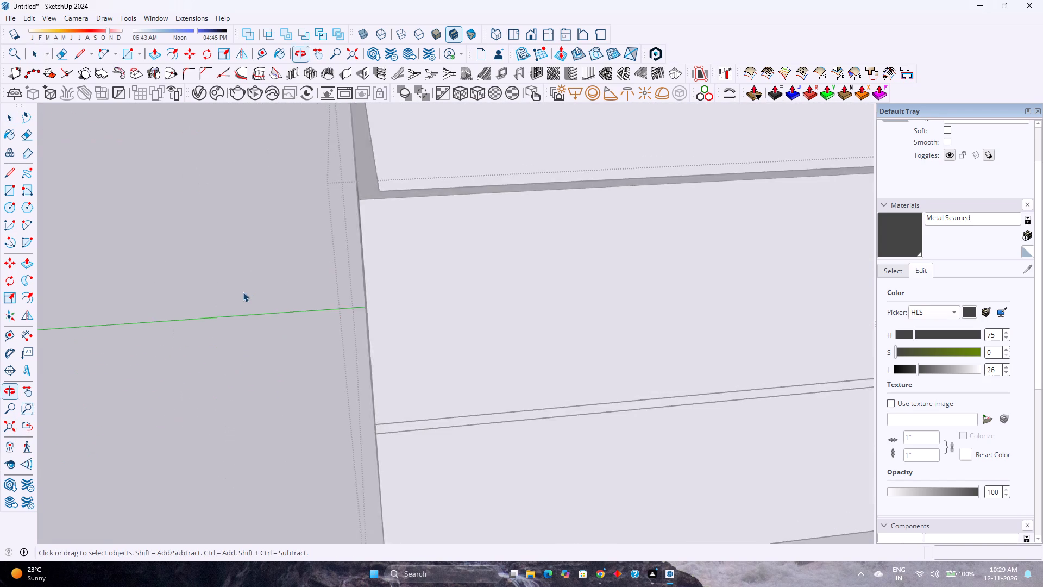
pyautogui.scroll(-13, 243, 292)
pyautogui.scroll(6, 647, 209)
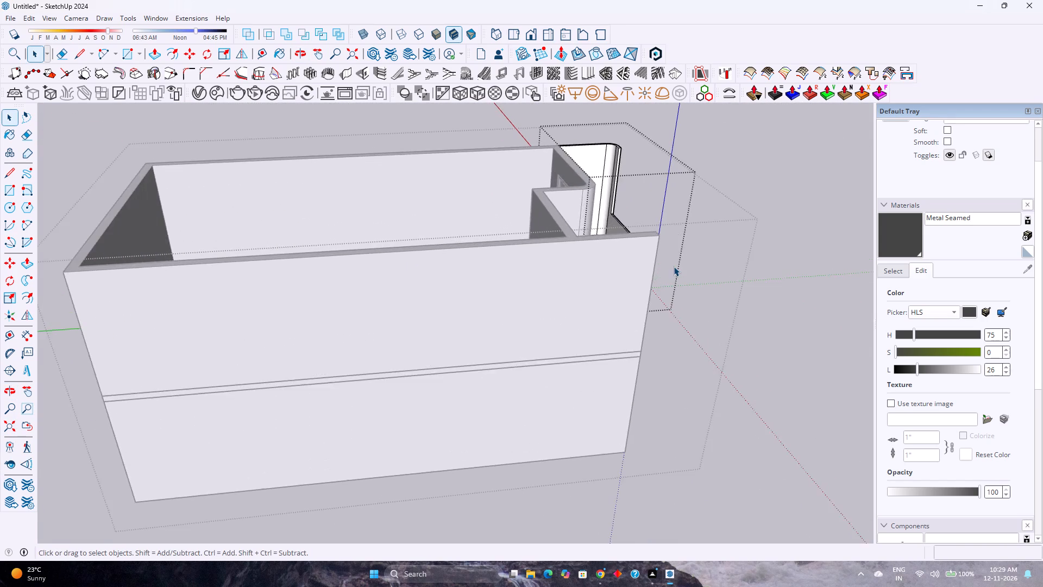
pyautogui.scroll(4, 674, 266)
pyautogui.moveTo(669, 270); pyautogui.dragTo(518, 272, button='middle')
pyautogui.scroll(15, 528, 296)
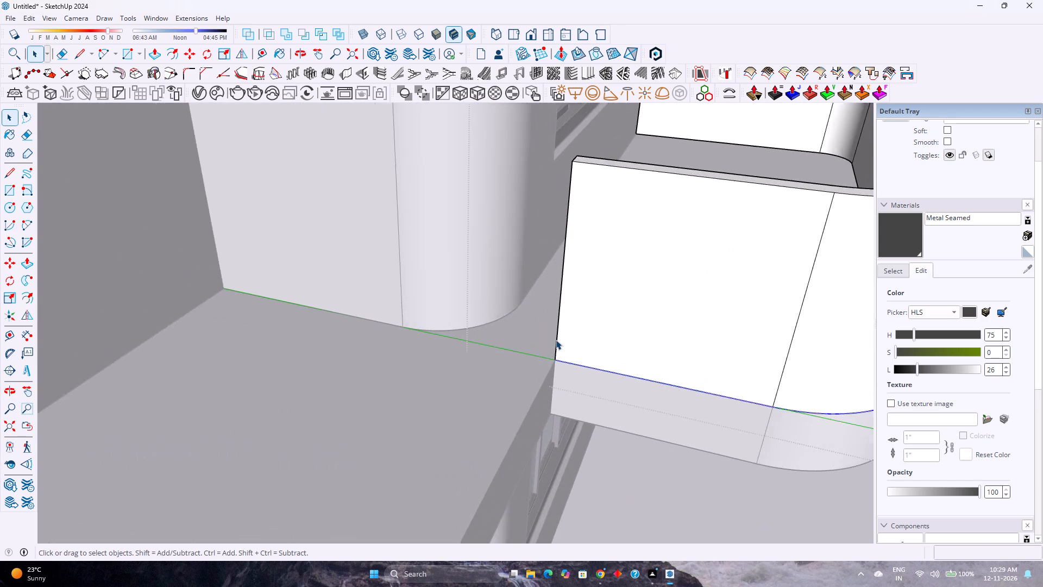
pyautogui.scroll(3, 556, 340)
pyautogui.moveTo(556, 342); pyautogui.dragTo(690, 351, button='middle')
pyautogui.scroll(11, 572, 347)
pyautogui.moveTo(511, 333); pyautogui.dragTo(591, 307, button='middle')
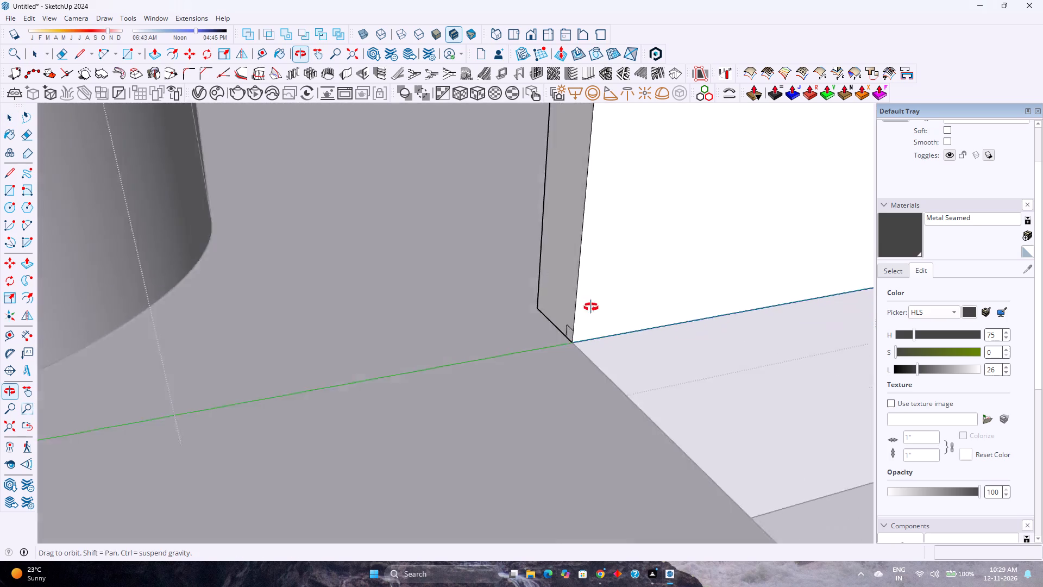
pyautogui.moveTo(591, 307); pyautogui.dragTo(661, 280, button='middle')
pyautogui.scroll(3, 591, 302)
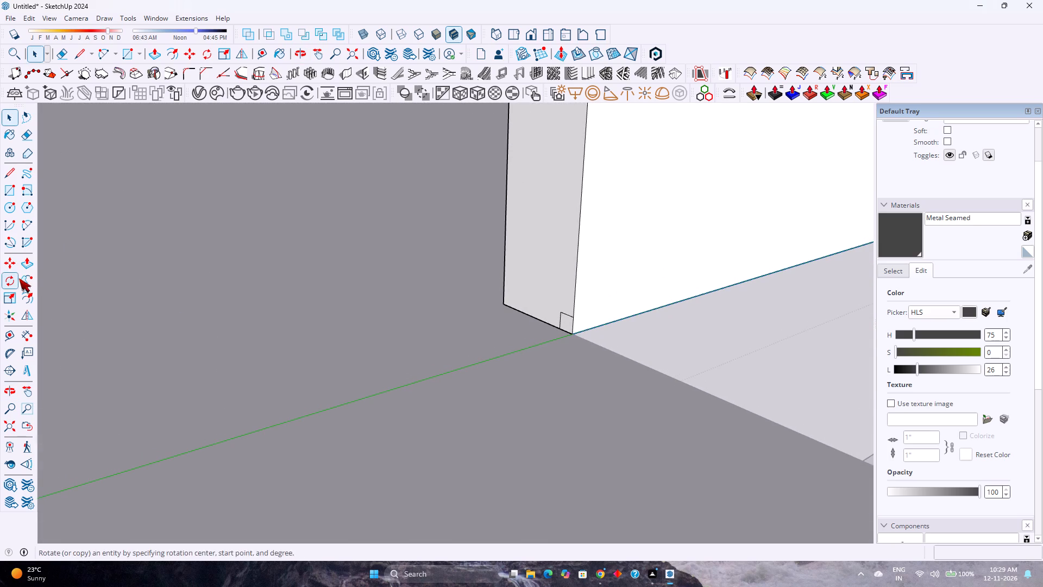
pyautogui.click(20, 279)
pyautogui.click(565, 324)
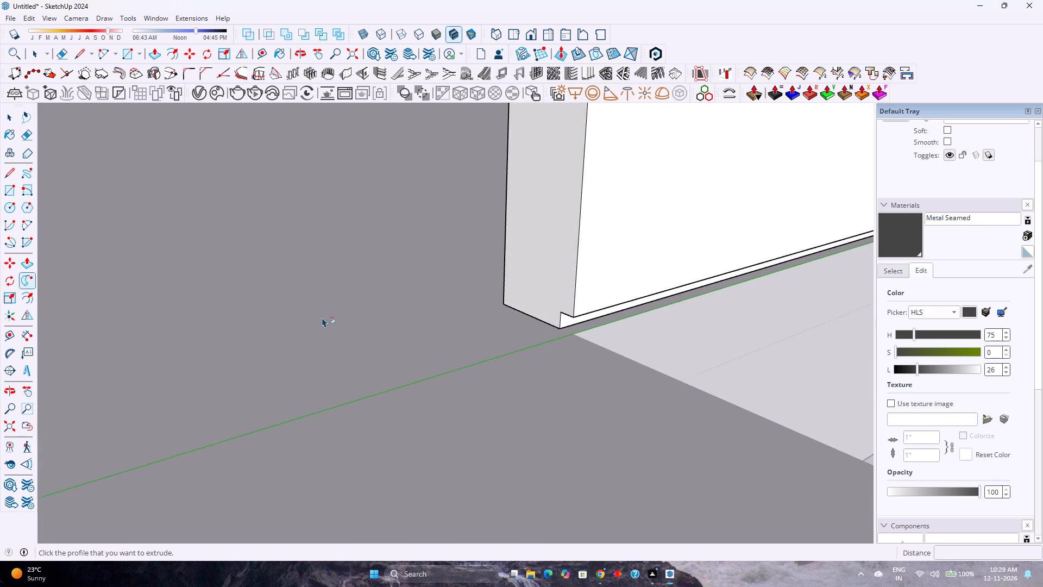
# Examine the bottom groove on the parapet's front, where its short segment meets the recessed panel's lower curved corner.
pyautogui.scroll(-4, 322, 317)
pyautogui.click(3, 422)
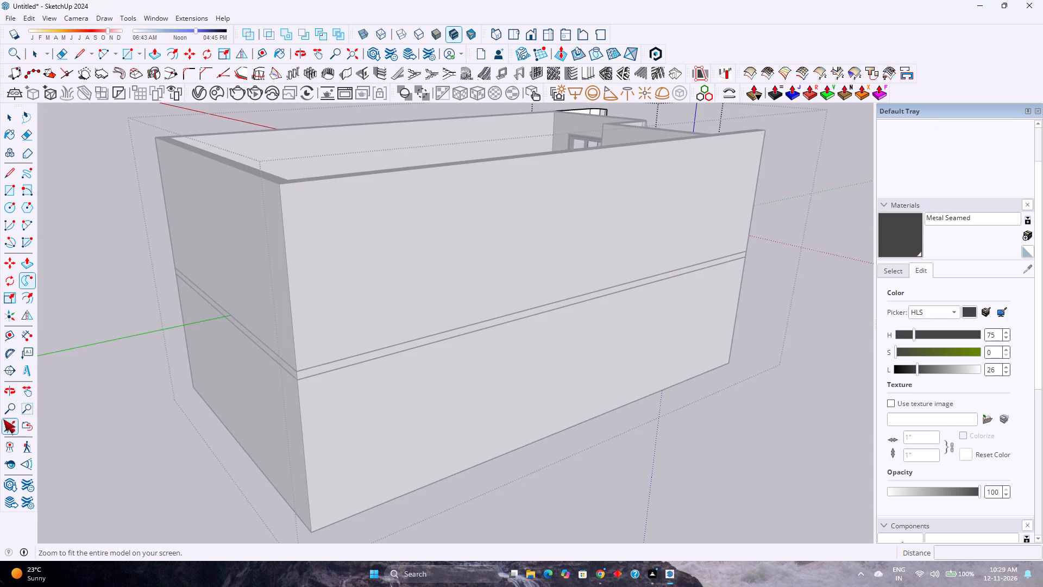
pyautogui.moveTo(583, 325); pyautogui.dragTo(90, 347, button='middle')
pyautogui.scroll(-6, 84, 342)
pyautogui.moveTo(556, 376); pyautogui.dragTo(386, 341, button='middle')
pyautogui.scroll(3, 326, 352)
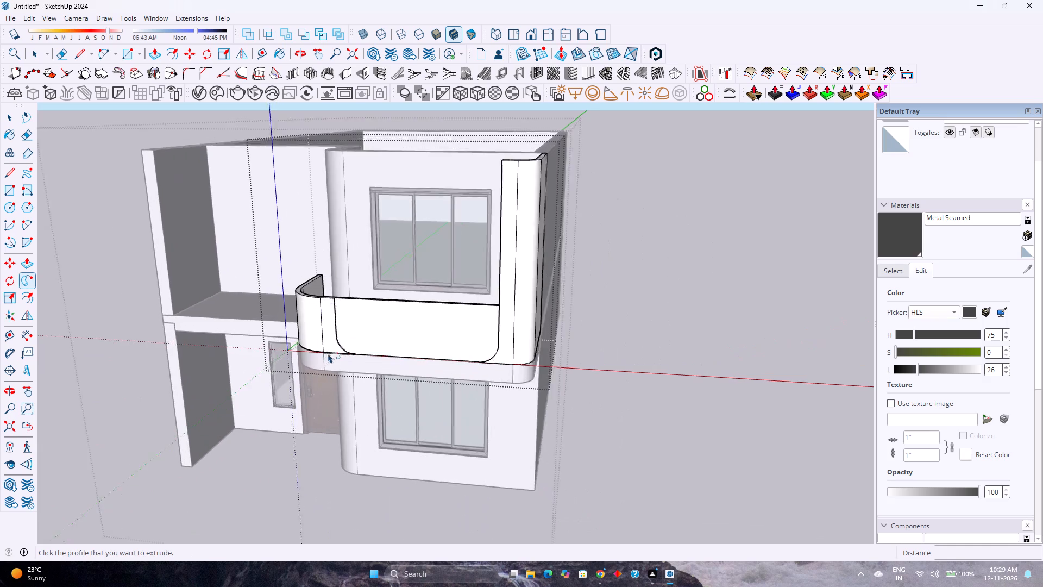
pyautogui.scroll(9, 328, 353)
pyautogui.press('space')
pyautogui.scroll(-3, 326, 355)
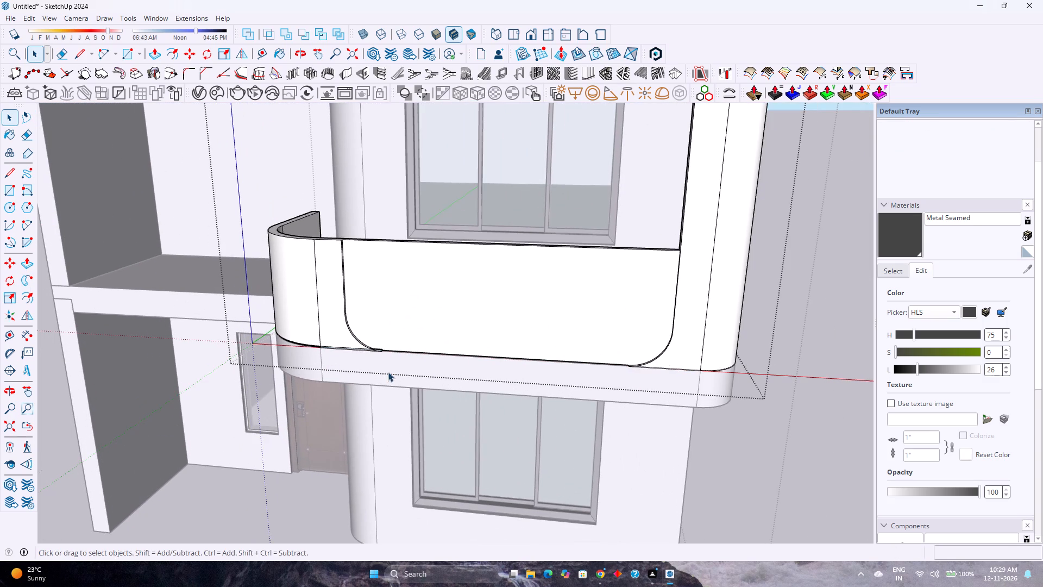
pyautogui.moveTo(712, 423); pyautogui.dragTo(719, 428)
pyautogui.scroll(11, 373, 358)
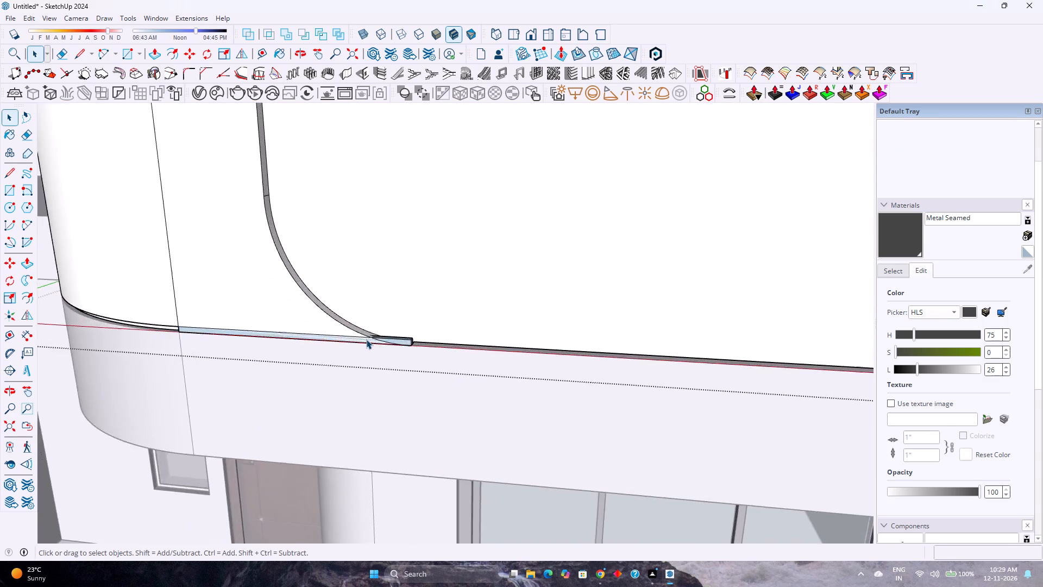
pyautogui.scroll(17, 366, 339)
pyautogui.moveTo(402, 346); pyautogui.dragTo(425, 379, button='middle')
pyautogui.click(423, 386)
pyautogui.click(409, 357)
pyautogui.scroll(5, 393, 357)
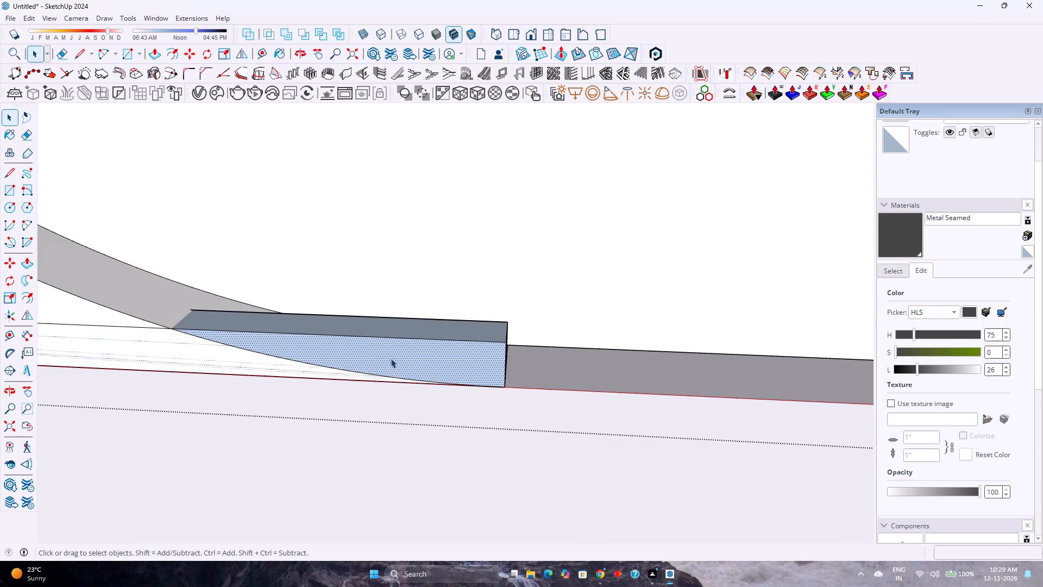
# Delete the leftover strip faces and edges covering the bottom groove between the parapet's rounded corner and the panel's curved corner.
pyautogui.doubleClick(382, 363)
pyautogui.scroll(-15, 382, 362)
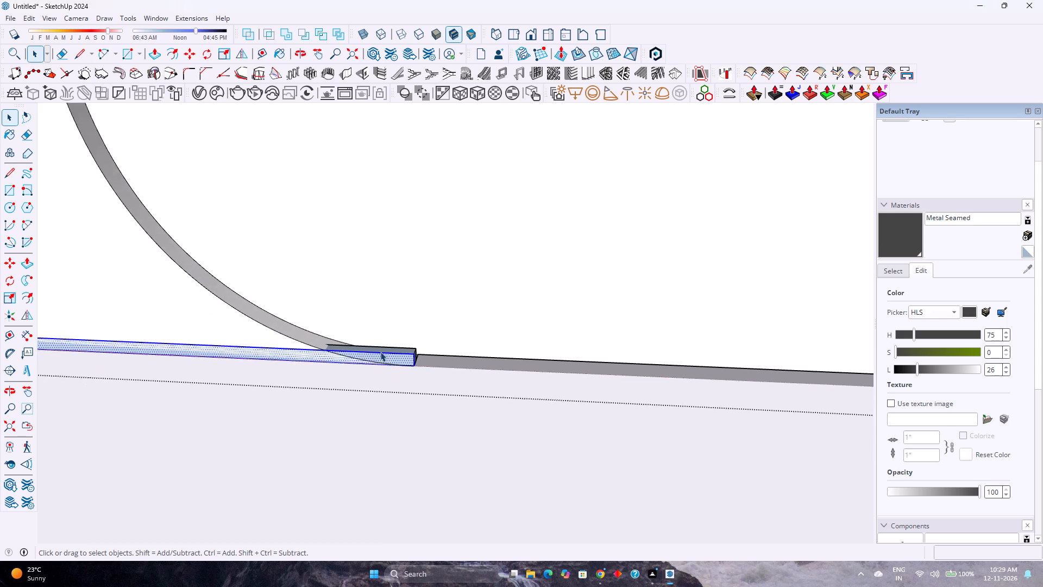
pyautogui.scroll(-8, 380, 352)
pyautogui.moveTo(236, 345); pyautogui.dragTo(520, 298, button='middle')
pyautogui.middleClick(520, 298)
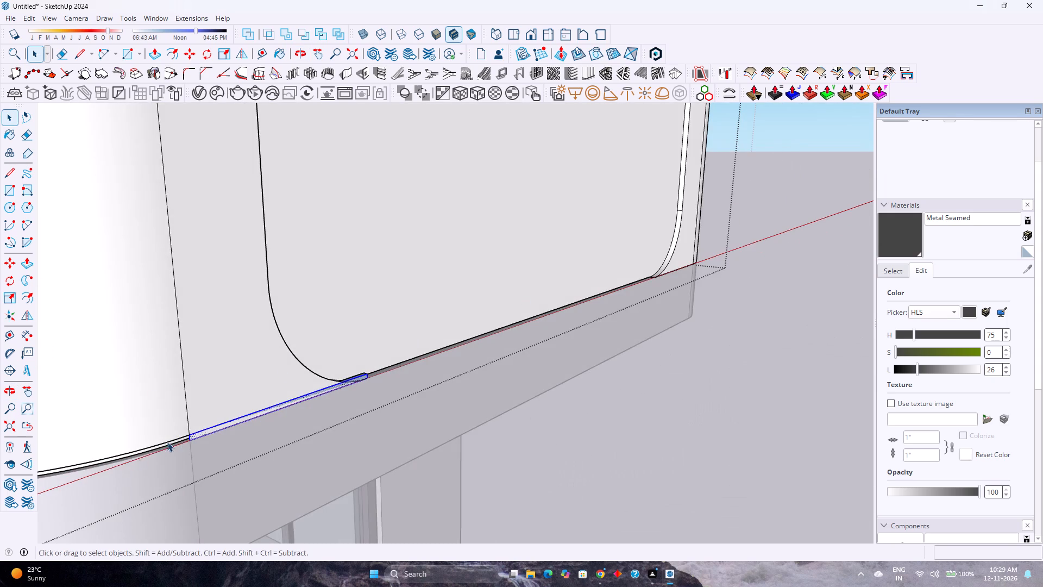
pyautogui.scroll(14, 171, 440)
pyautogui.moveTo(194, 440); pyautogui.dragTo(413, 342, button='middle')
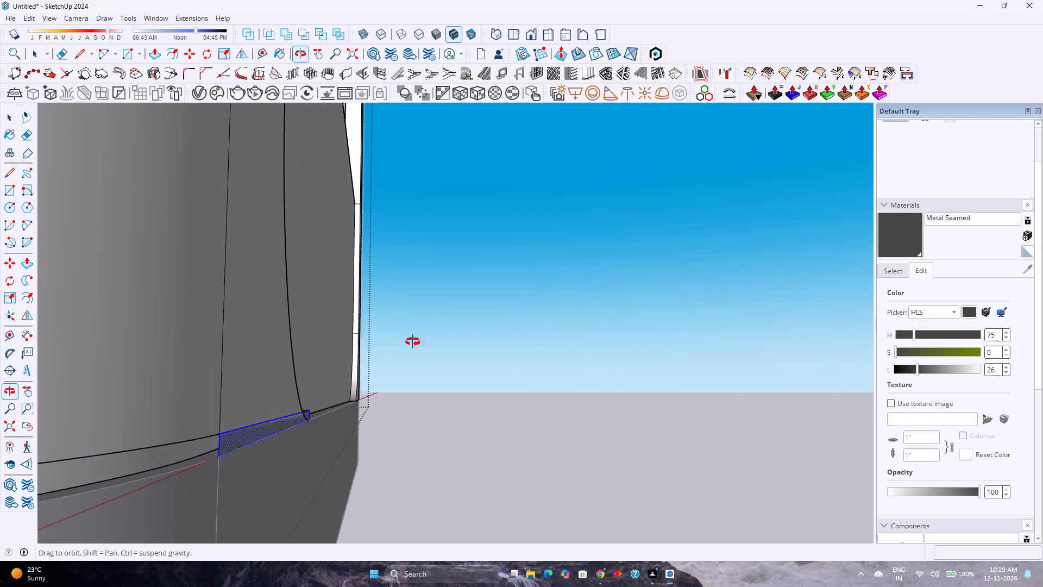
pyautogui.moveTo(413, 342); pyautogui.dragTo(278, 380, button='middle')
pyautogui.scroll(1, 270, 383)
pyautogui.click(233, 435)
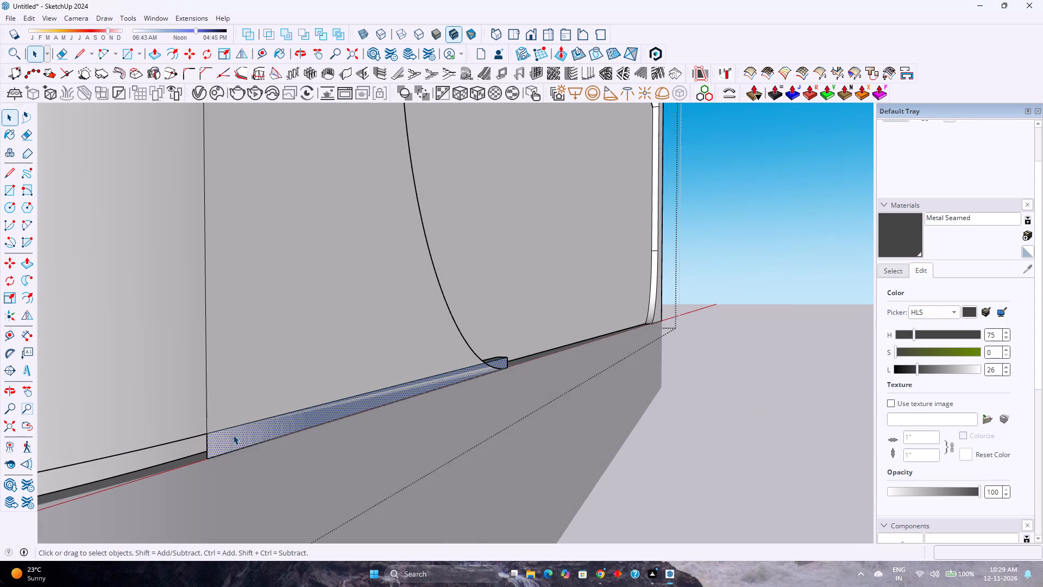
pyautogui.press('Delete')
pyautogui.click(227, 437)
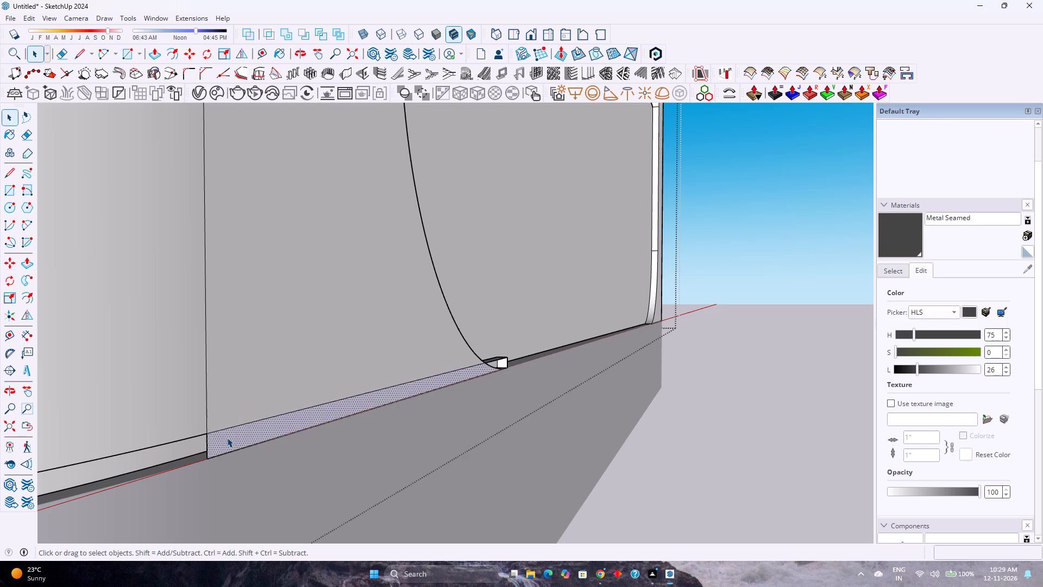
pyautogui.press('Delete')
pyautogui.click(208, 447)
pyautogui.press('Delete')
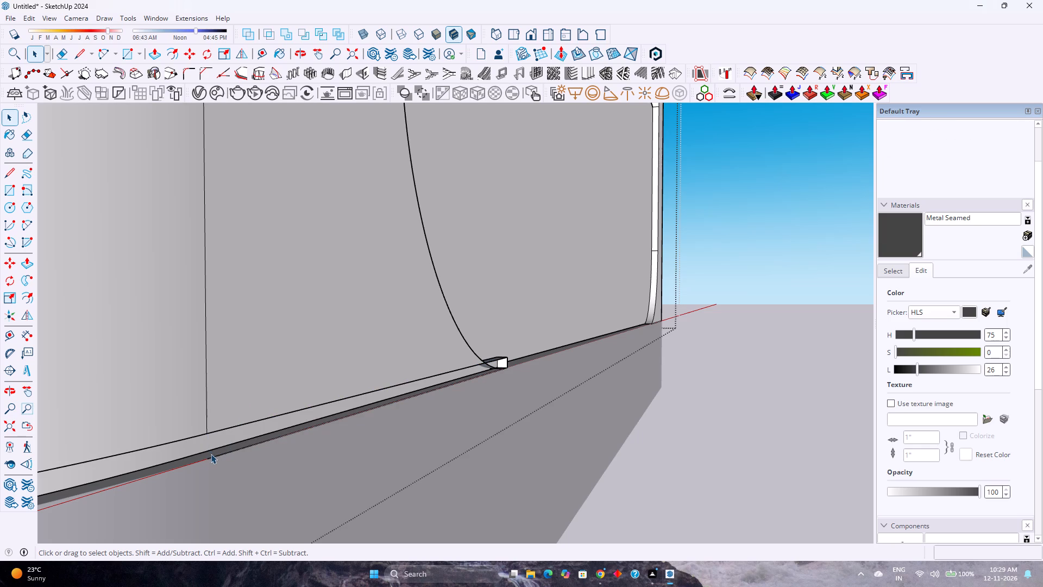
pyautogui.click(217, 457)
pyautogui.press('Delete')
# Delete the leftover top face and its upper edge at the groove segment's end beside the panel's curved corner.
pyautogui.scroll(1, 443, 361)
pyautogui.scroll(3, 506, 369)
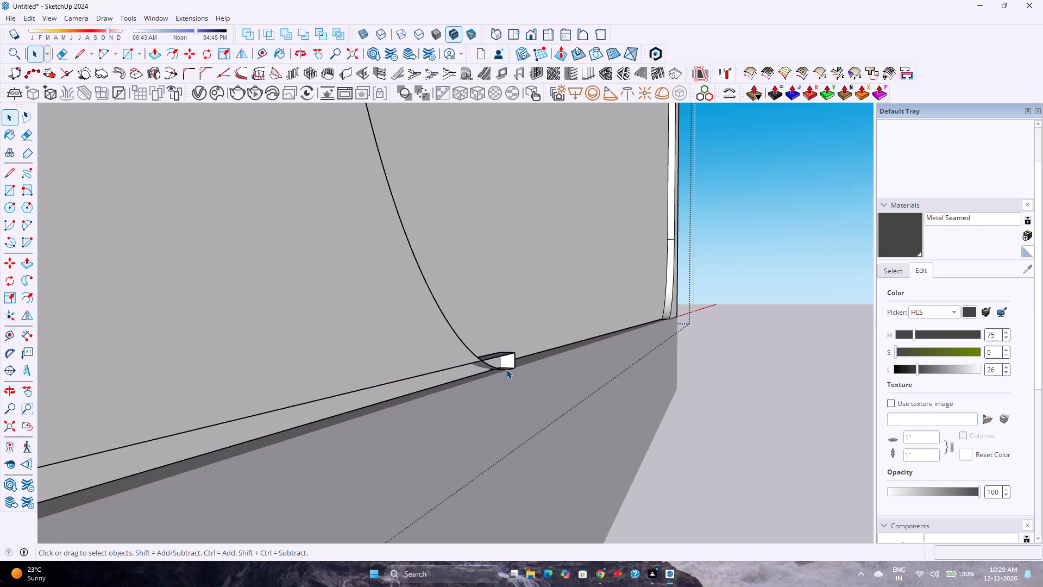
pyautogui.scroll(2, 506, 369)
pyautogui.moveTo(502, 370); pyautogui.dragTo(169, 406, button='middle')
pyautogui.scroll(4, 443, 358)
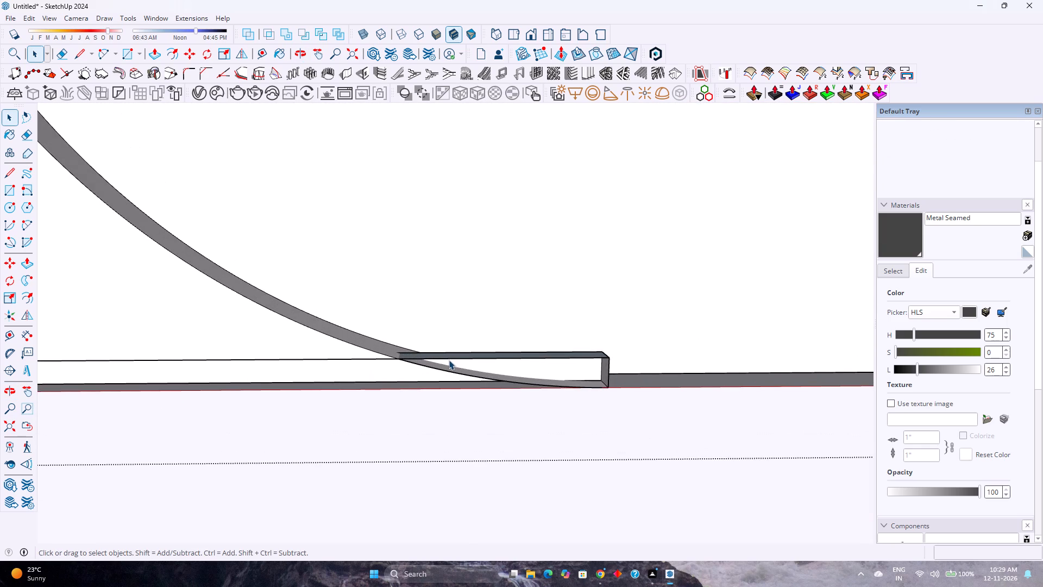
pyautogui.click(447, 357)
pyautogui.press('Delete')
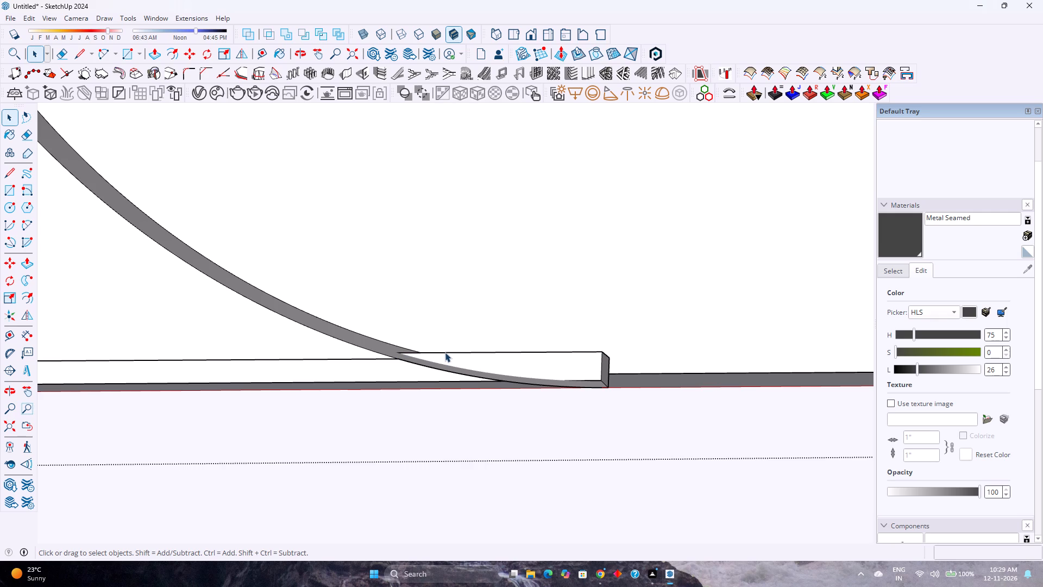
pyautogui.click(444, 352)
pyautogui.press('Delete')
# Delete the small upright flap with its edges at the panel's curved corner, and the long edge along the groove underside.
pyautogui.moveTo(446, 351); pyautogui.dragTo(477, 405, button='middle')
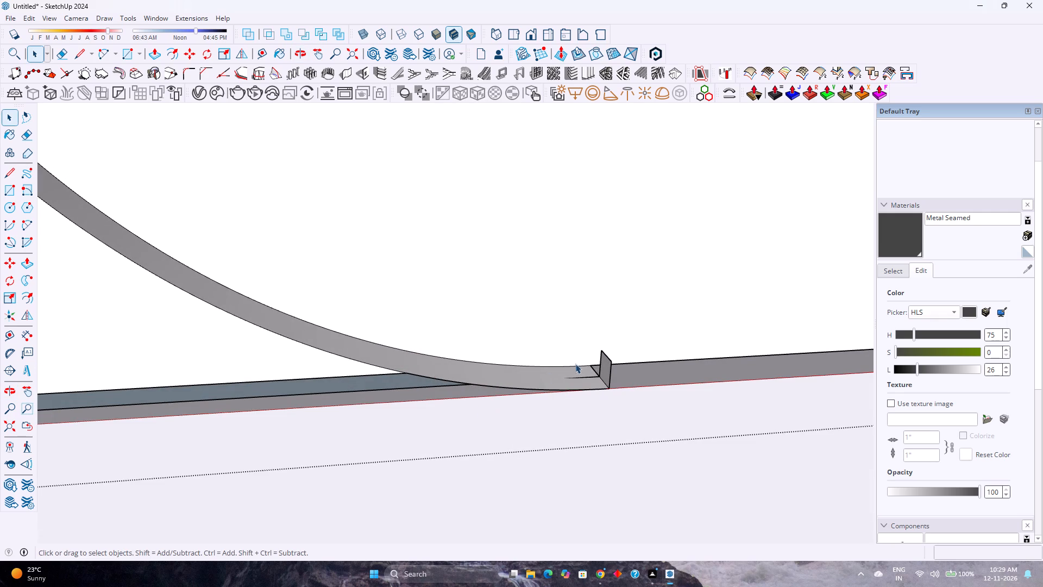
pyautogui.scroll(1, 592, 366)
pyautogui.moveTo(592, 366); pyautogui.dragTo(626, 380, button='middle')
pyautogui.scroll(1, 629, 380)
pyautogui.moveTo(629, 375); pyautogui.dragTo(606, 358)
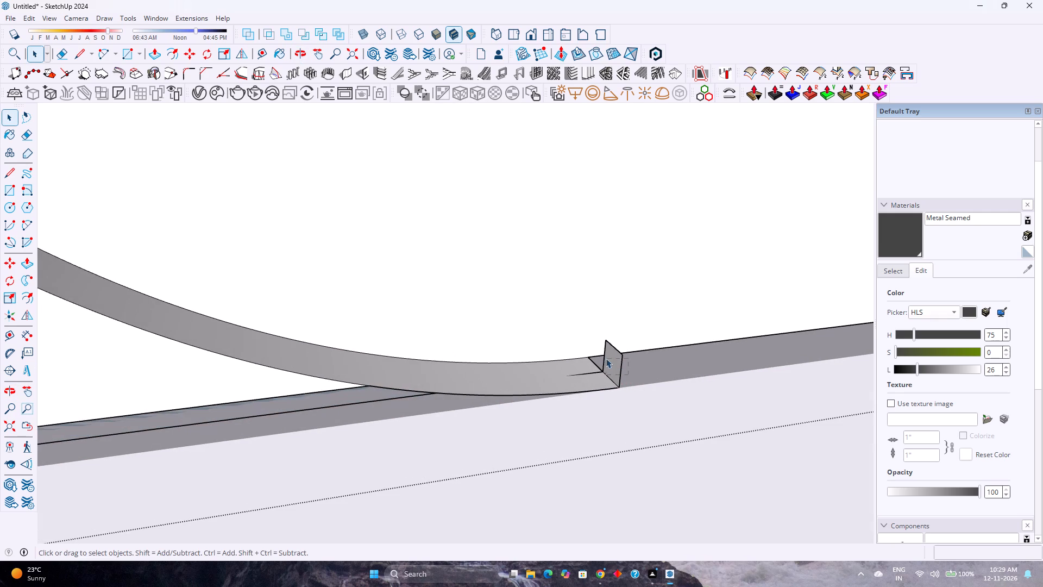
pyautogui.moveTo(606, 358); pyautogui.dragTo(605, 357)
pyautogui.click(606, 357)
pyautogui.click(619, 360)
pyautogui.click(622, 363)
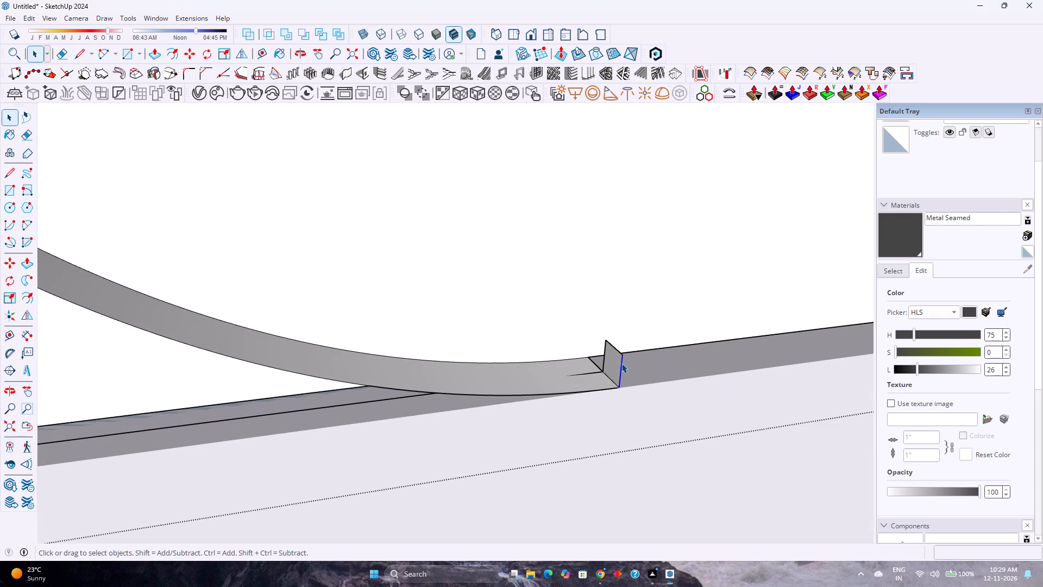
pyautogui.press('Delete')
pyautogui.click(617, 349)
pyautogui.press('Delete')
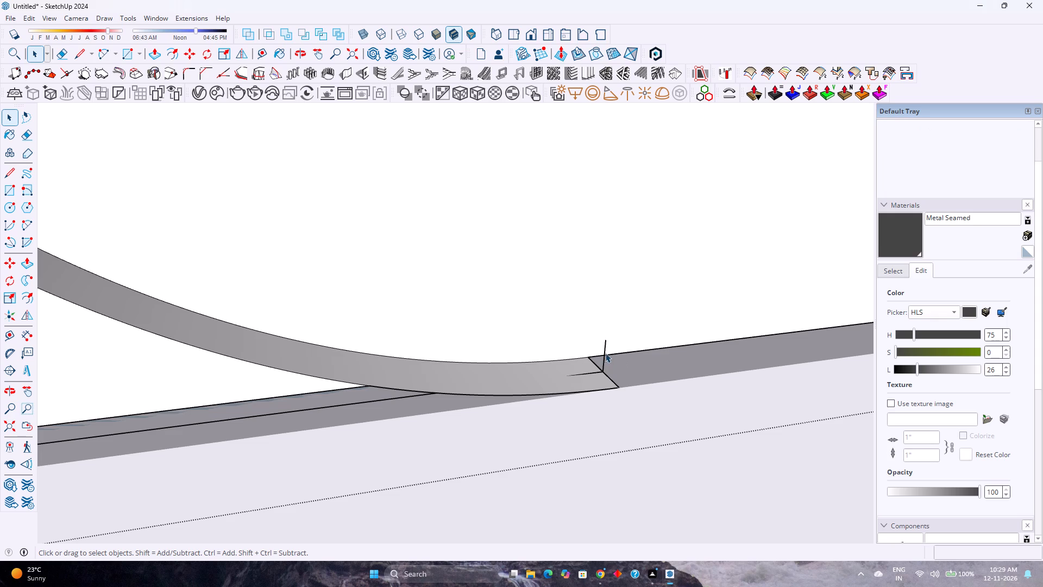
pyautogui.click(604, 353)
pyautogui.press('Delete')
pyautogui.click(273, 413)
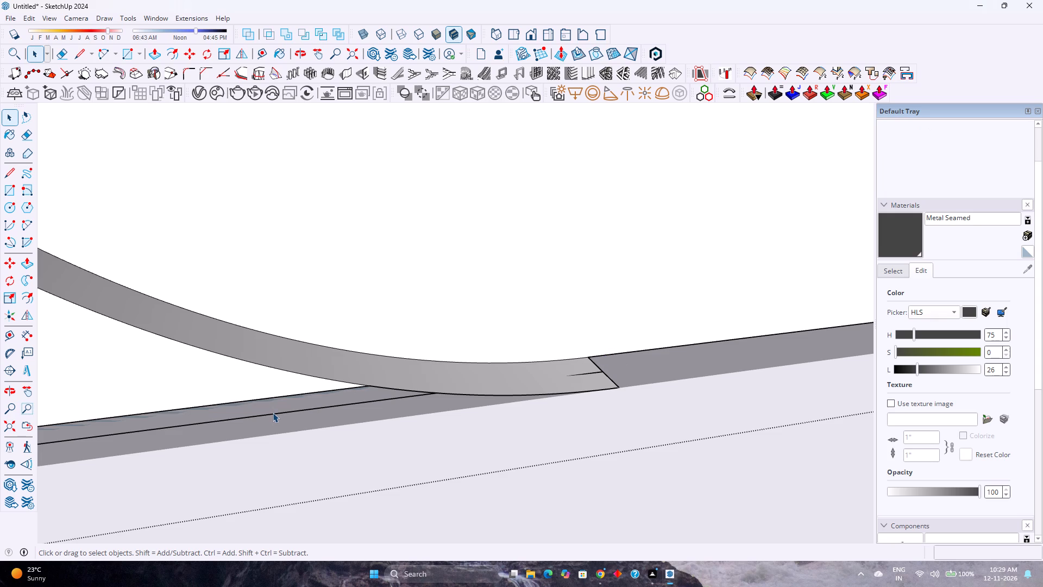
pyautogui.press('Delete')
# Draw a line about 1' 9" along the red axis from the groove strip's bottom end corner to the panel's curved corner.
pyautogui.scroll(-1, 341, 403)
pyautogui.moveTo(342, 400); pyautogui.dragTo(431, 325, button='middle')
pyautogui.scroll(-7, 446, 321)
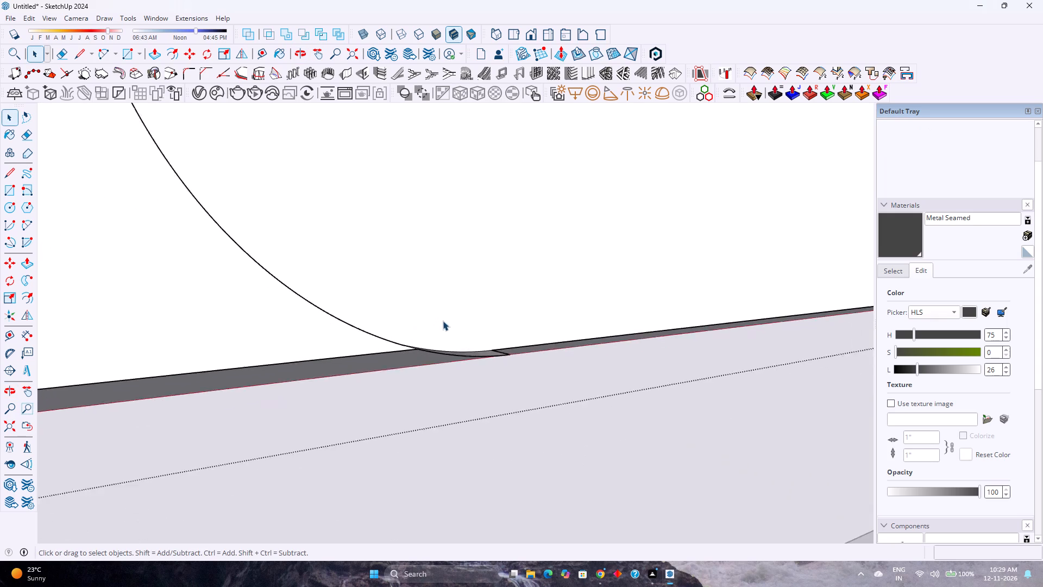
pyautogui.scroll(-13, 443, 321)
pyautogui.moveTo(266, 334); pyautogui.dragTo(451, 278, button='middle')
pyautogui.scroll(16, 244, 377)
pyautogui.moveTo(259, 361); pyautogui.dragTo(225, 434, button='middle')
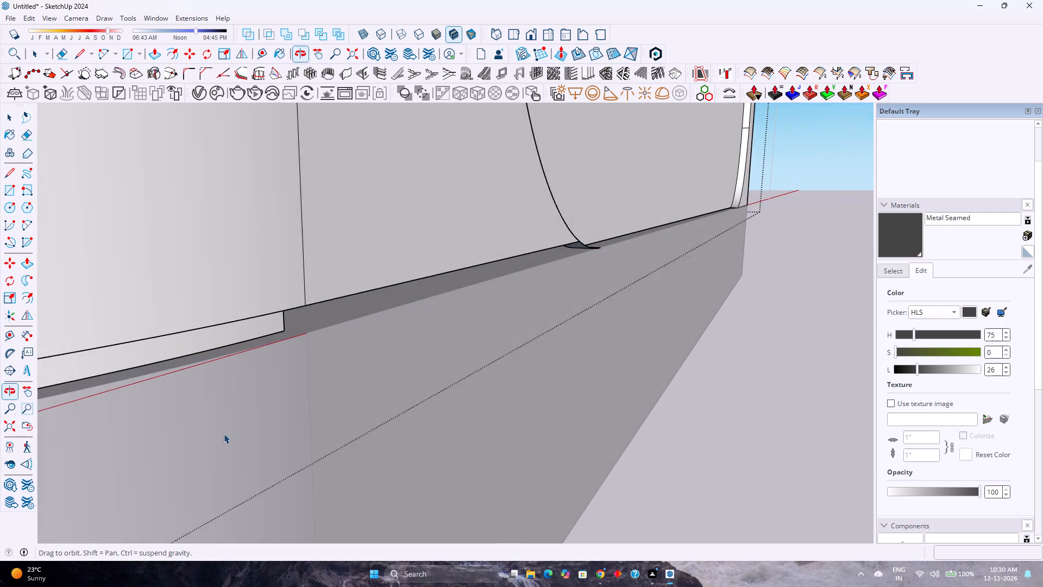
pyautogui.scroll(5, 262, 340)
pyautogui.press('l')
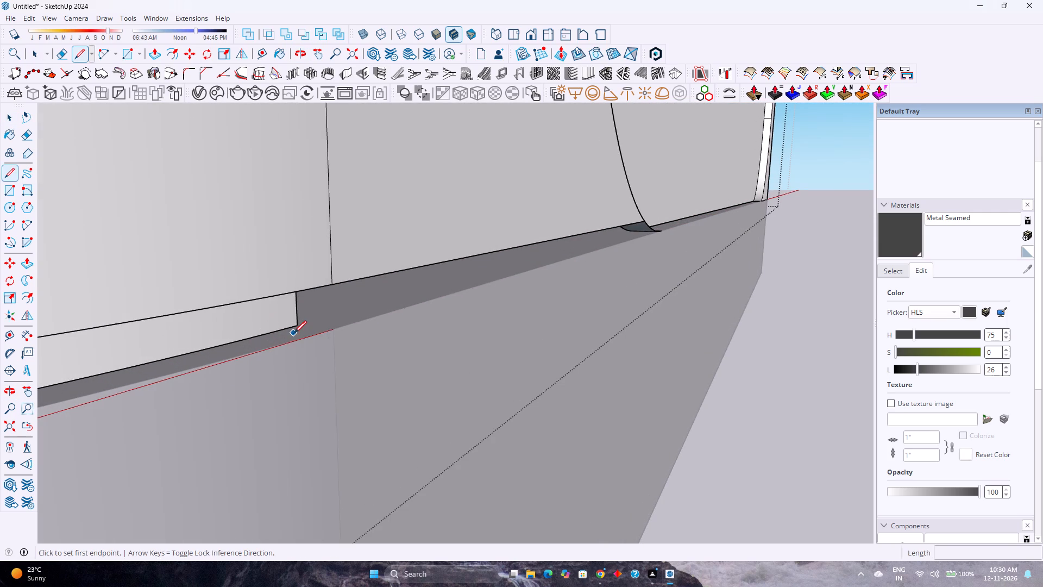
pyautogui.click(299, 323)
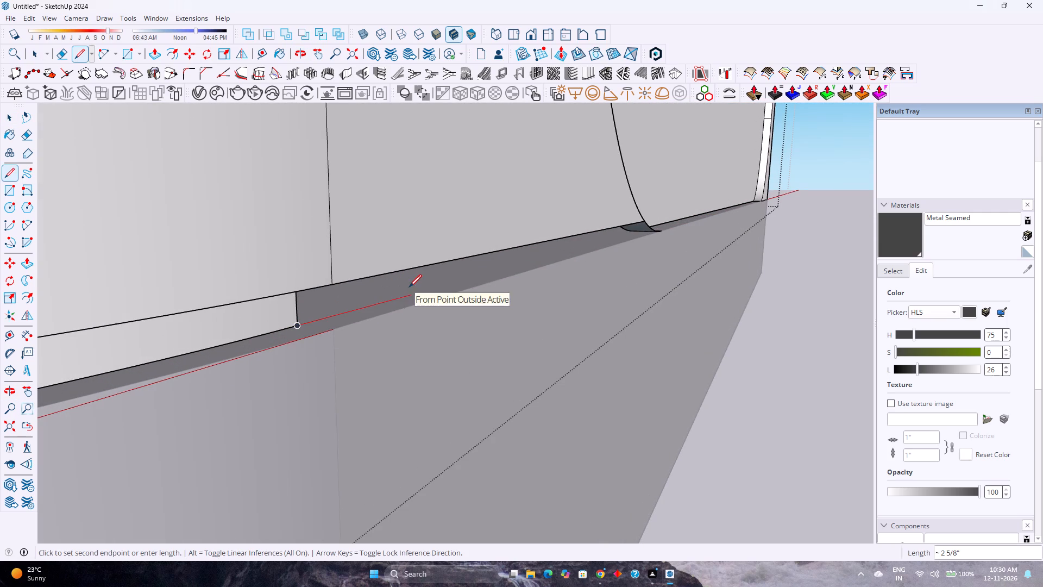
pyautogui.press('Right')
pyautogui.scroll(8, 626, 234)
pyautogui.moveTo(647, 231); pyautogui.dragTo(592, 252, button='middle')
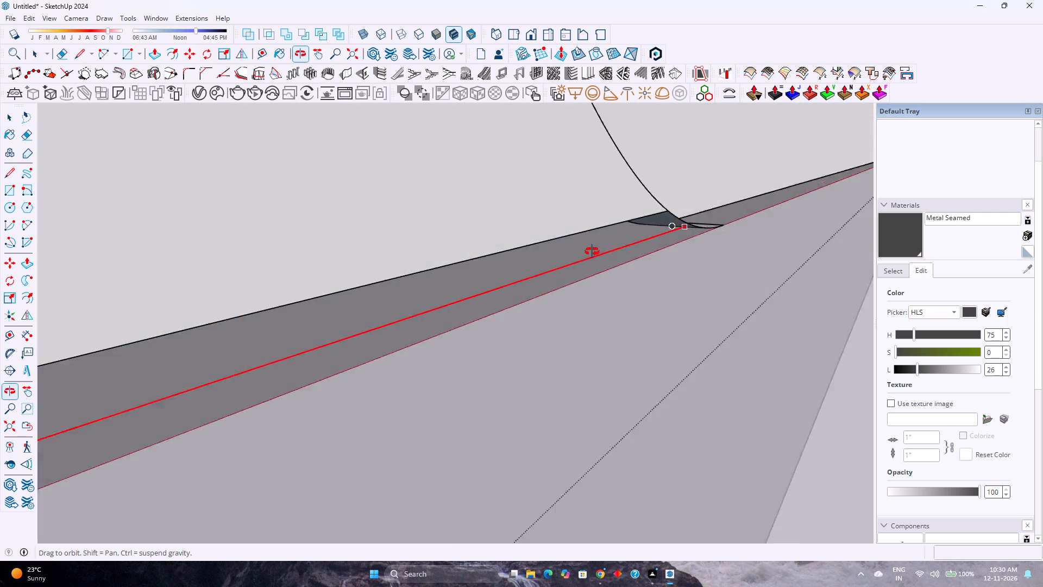
pyautogui.moveTo(592, 252); pyautogui.dragTo(475, 269, button='middle')
pyautogui.click(832, 248)
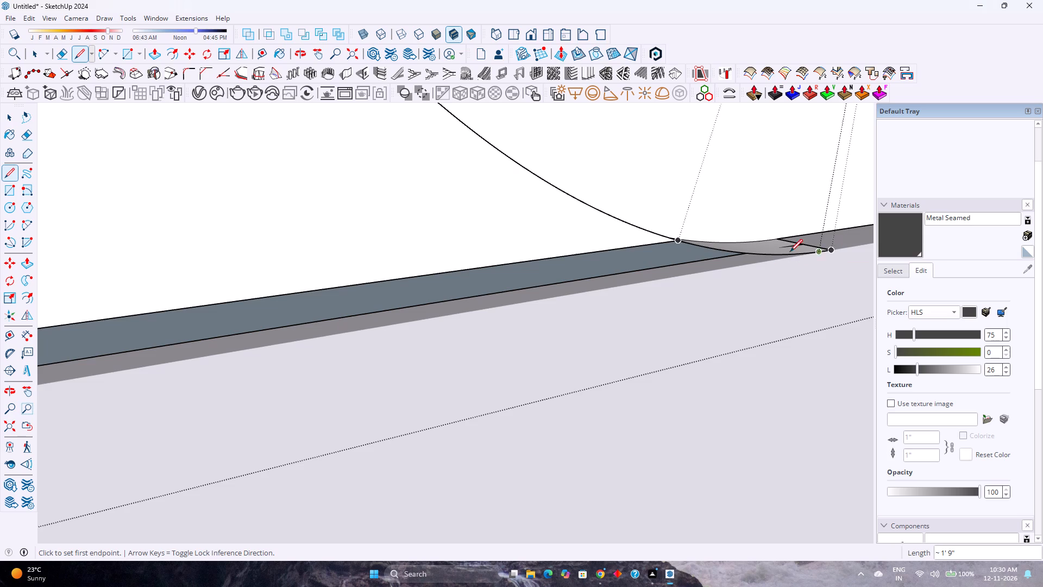
pyautogui.scroll(-13, 702, 257)
pyautogui.press('space')
# Draw a 1/2" line along the green axis from the groove strip's top end corner to the wall's outer bottom edge.
pyautogui.scroll(8, 338, 296)
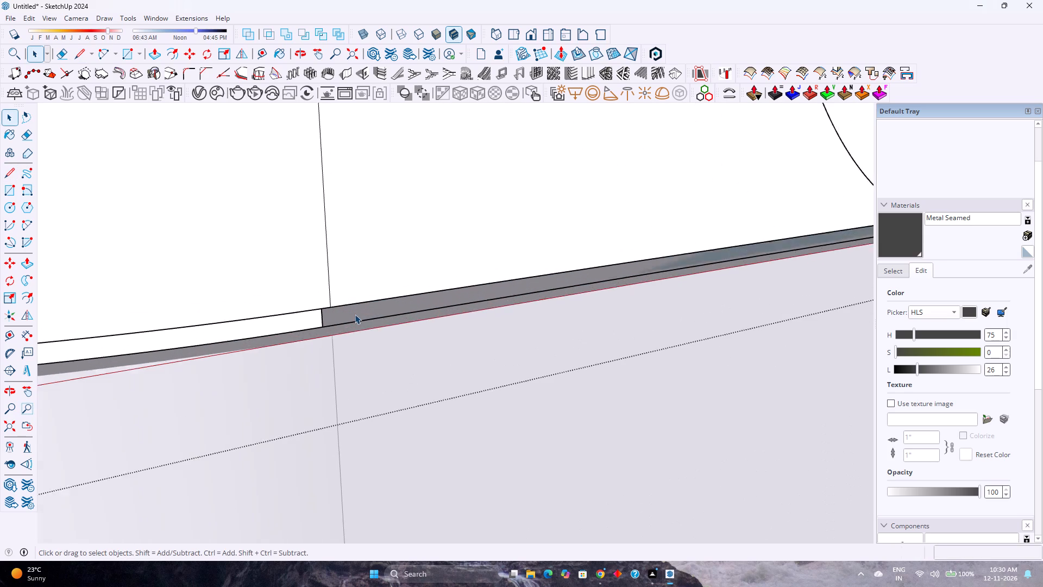
pyautogui.click(355, 314)
pyautogui.scroll(4, 350, 312)
pyautogui.moveTo(349, 312); pyautogui.dragTo(493, 252, button='middle')
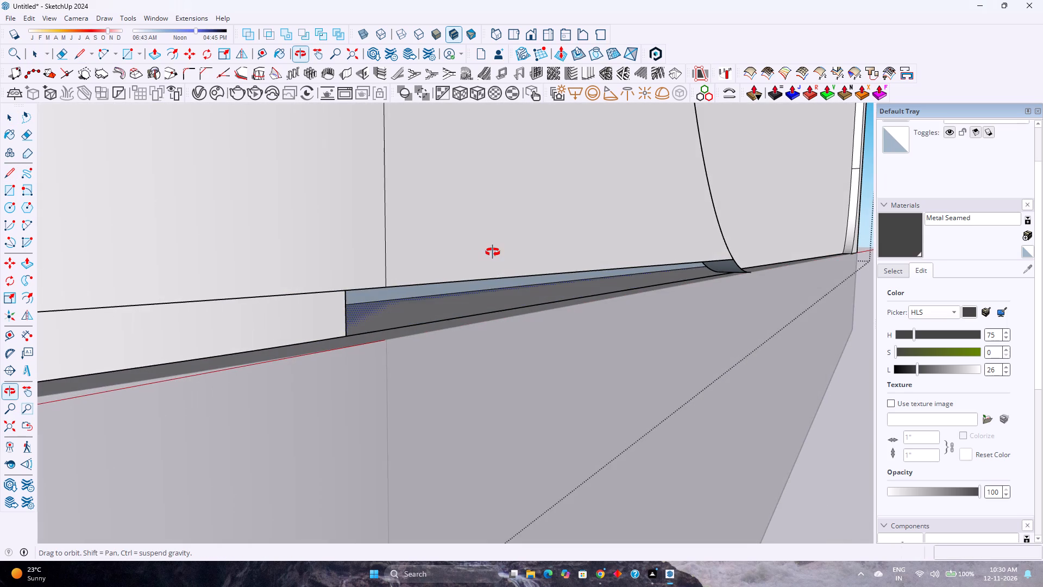
pyautogui.moveTo(493, 252); pyautogui.dragTo(494, 252, button='middle')
pyautogui.scroll(5, 335, 333)
pyautogui.moveTo(354, 321); pyautogui.dragTo(58, 348, button='middle')
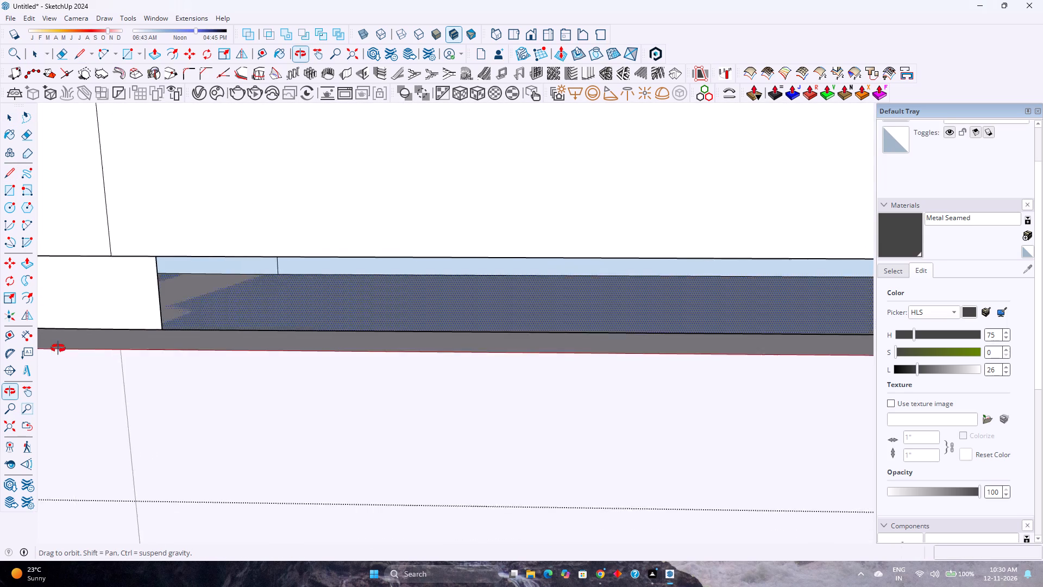
pyautogui.moveTo(58, 348); pyautogui.dragTo(54, 348, button='middle')
pyautogui.scroll(6, 225, 317)
pyautogui.moveTo(220, 317); pyautogui.dragTo(0, 316, button='middle')
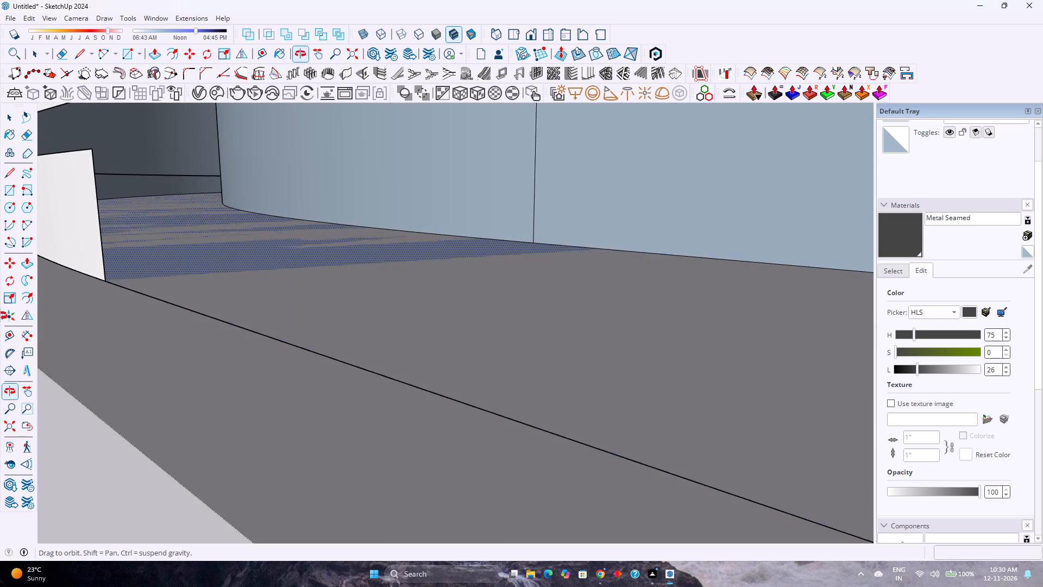
pyautogui.moveTo(0, 316); pyautogui.dragTo(654, 325, button='middle')
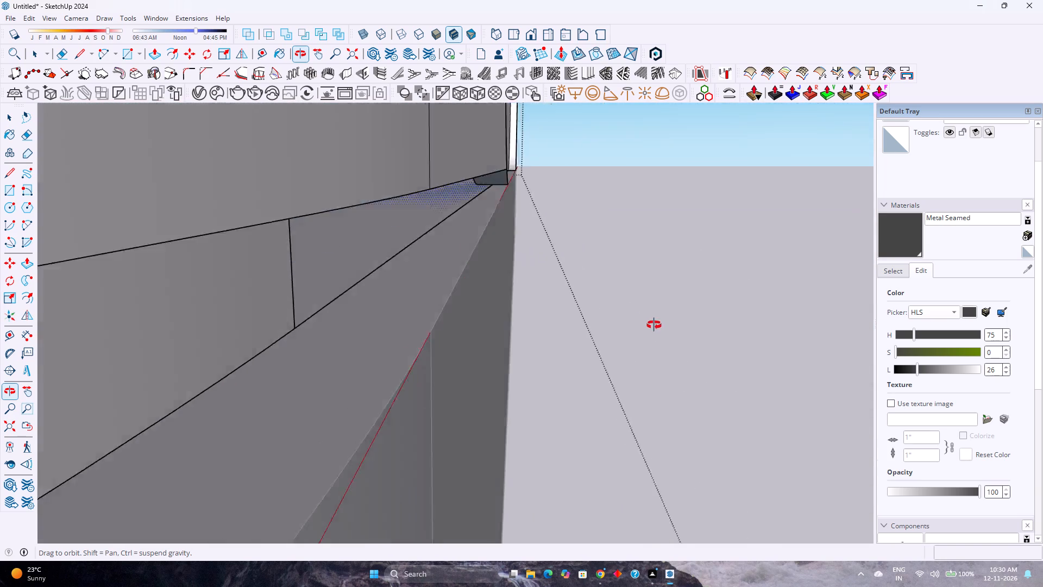
pyautogui.moveTo(654, 325); pyautogui.dragTo(690, 288, button='middle')
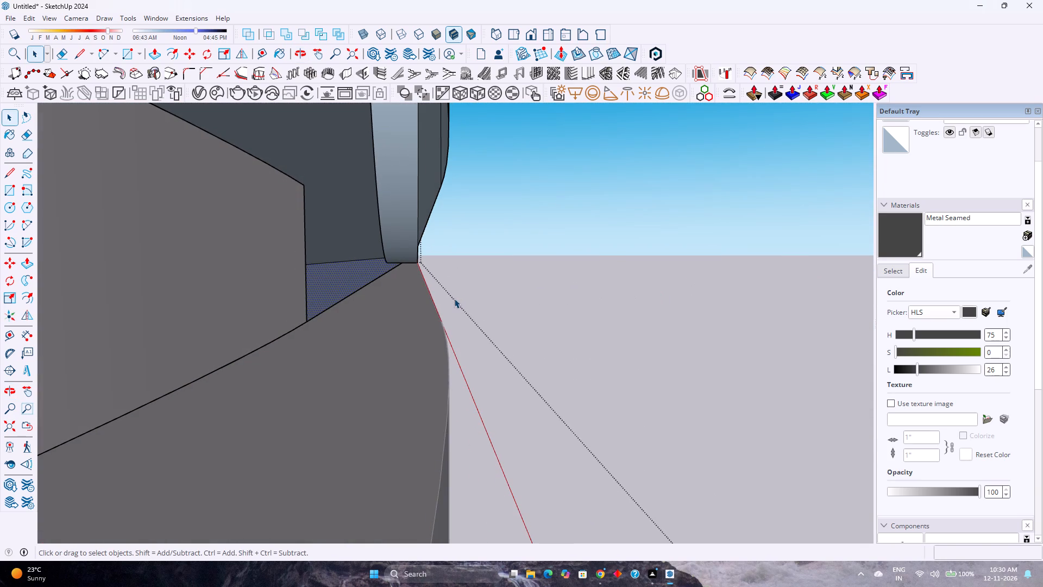
pyautogui.press('m')
pyautogui.press('l')
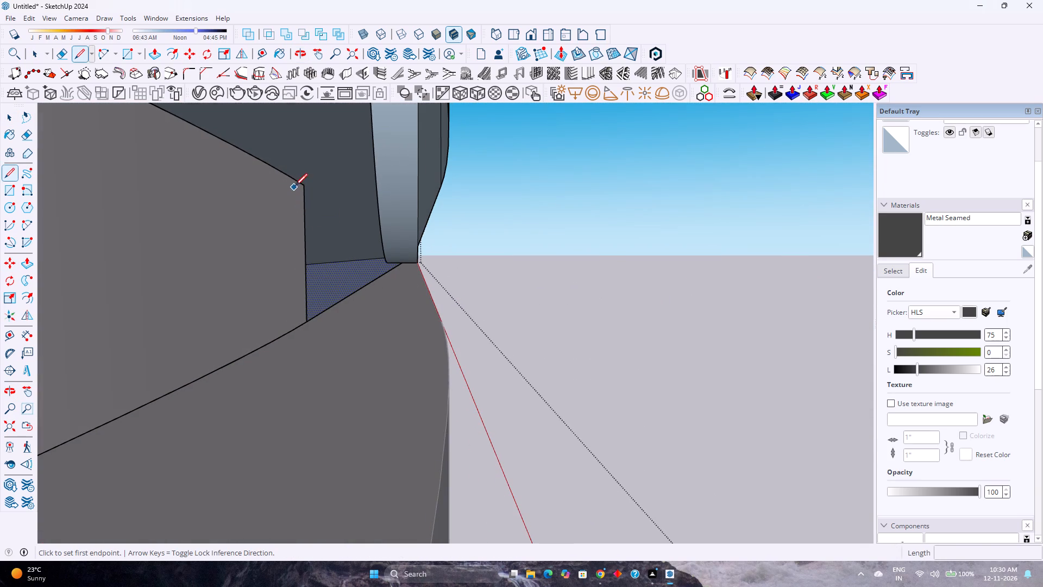
pyautogui.click(306, 184)
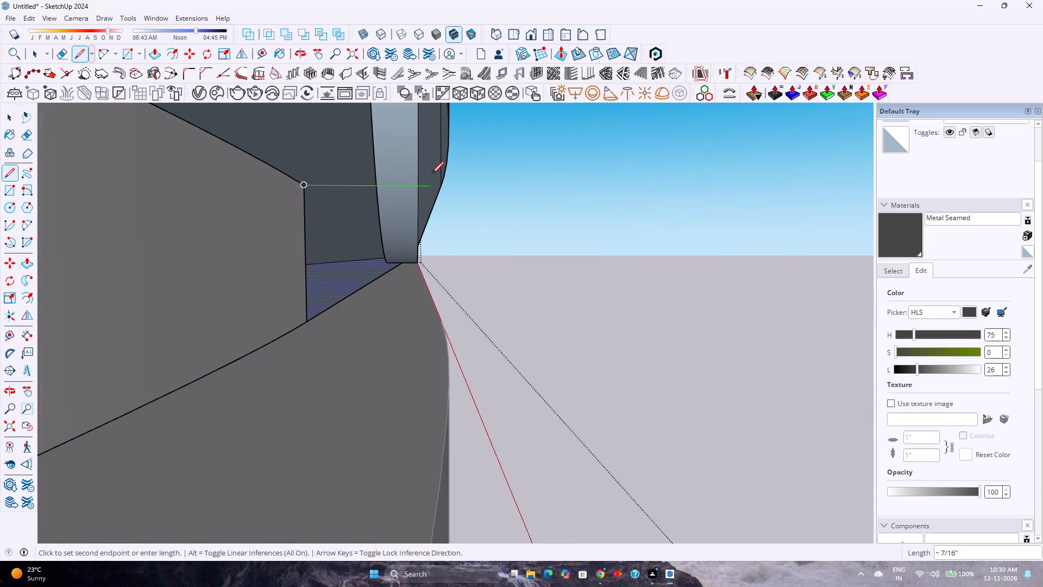
pyautogui.click(439, 183)
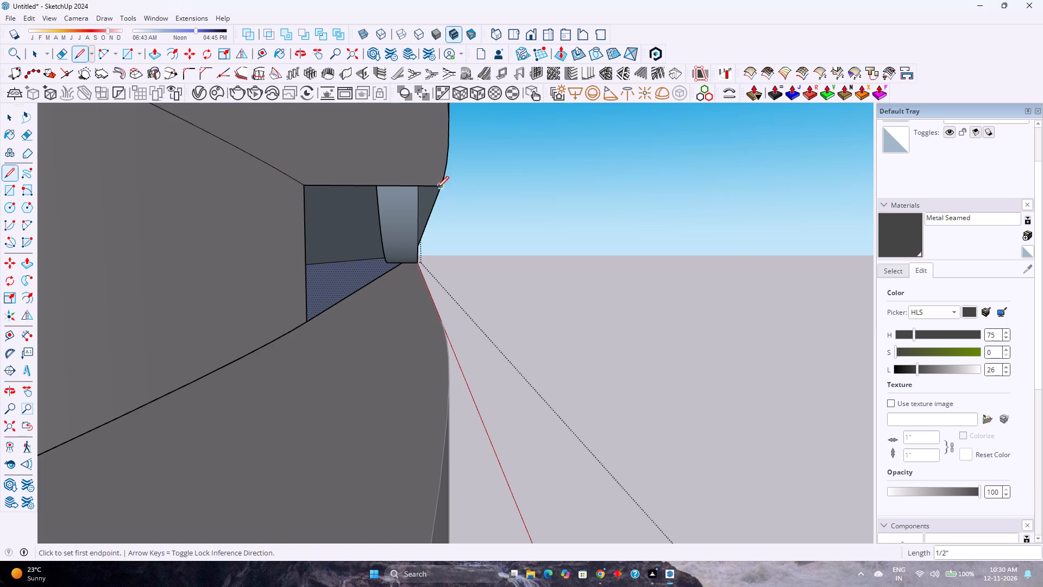
pyautogui.moveTo(423, 211); pyautogui.dragTo(383, 214, button='middle')
pyautogui.scroll(1, 373, 217)
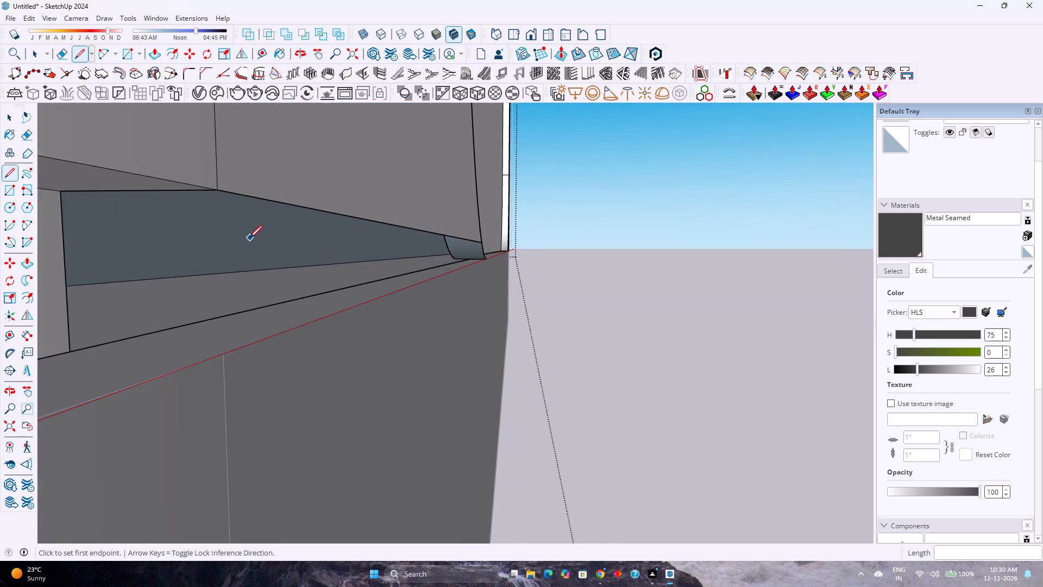
# Draw a line about 1' 5 9/16" along the red axis from the groove strip's upper end corner to beside the panel's curved corner.
pyautogui.scroll(-4, 249, 238)
pyautogui.moveTo(246, 239); pyautogui.dragTo(116, 267, button='middle')
pyautogui.scroll(1, 112, 267)
pyautogui.scroll(-8, 166, 269)
pyautogui.keyDown('shift'); pyautogui.moveTo(171, 270); pyautogui.dragTo(477, 293, button='middle'); pyautogui.keyUp('shift')
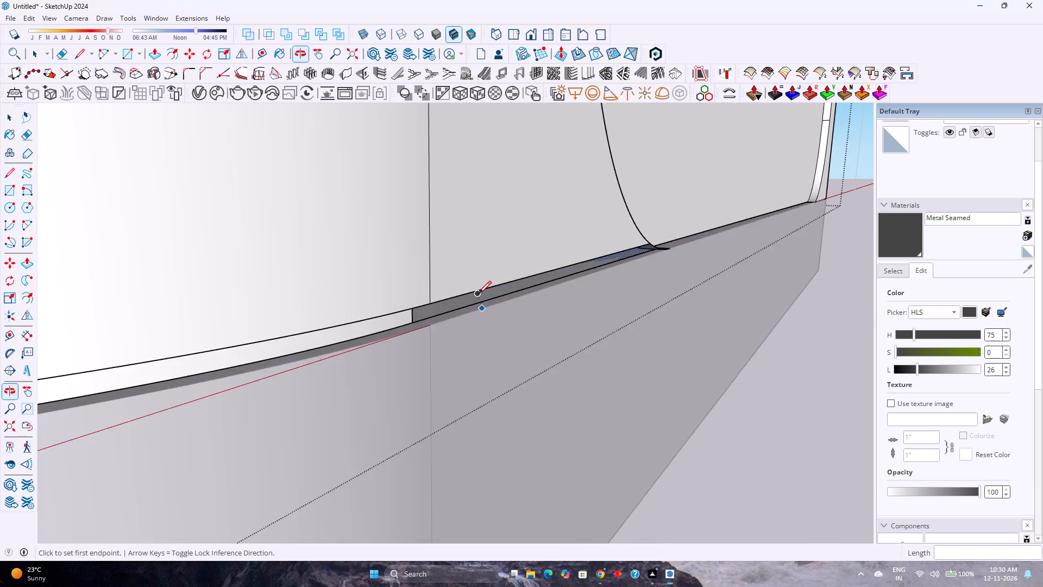
pyautogui.moveTo(437, 285); pyautogui.dragTo(247, 220, button='middle')
pyautogui.scroll(9, 374, 304)
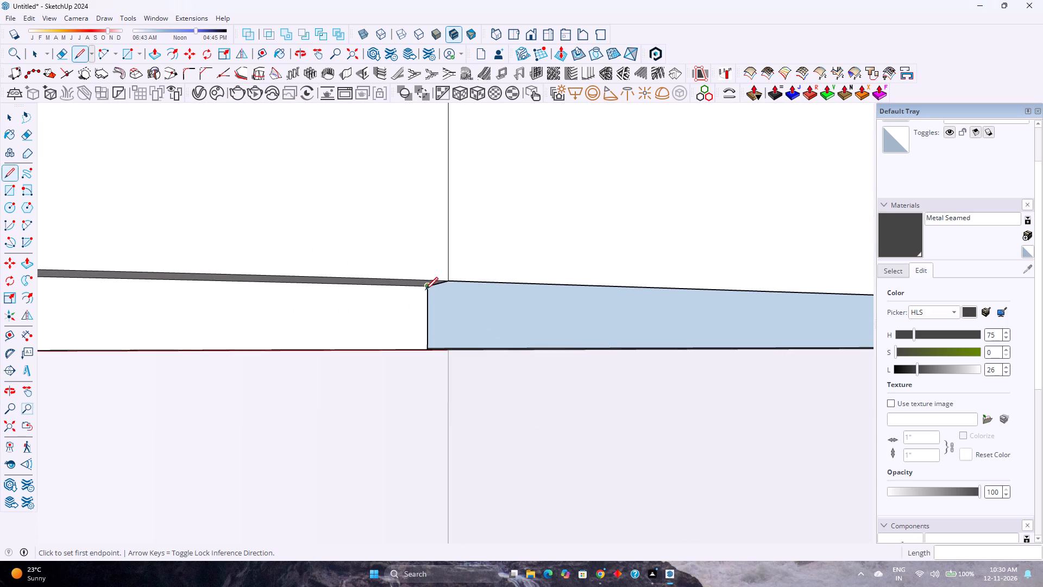
pyautogui.click(424, 289)
pyautogui.keyDown('shift'); pyautogui.moveTo(549, 289); pyautogui.dragTo(362, 292, button='middle'); pyautogui.keyUp('shift')
pyautogui.press('Right')
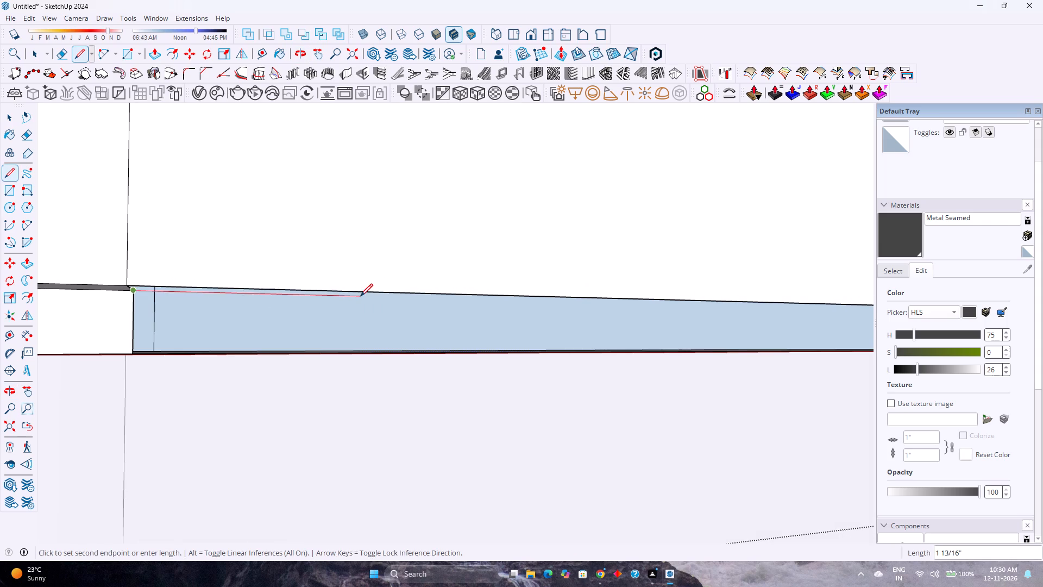
pyautogui.scroll(-16, 360, 297)
pyautogui.scroll(3, 621, 297)
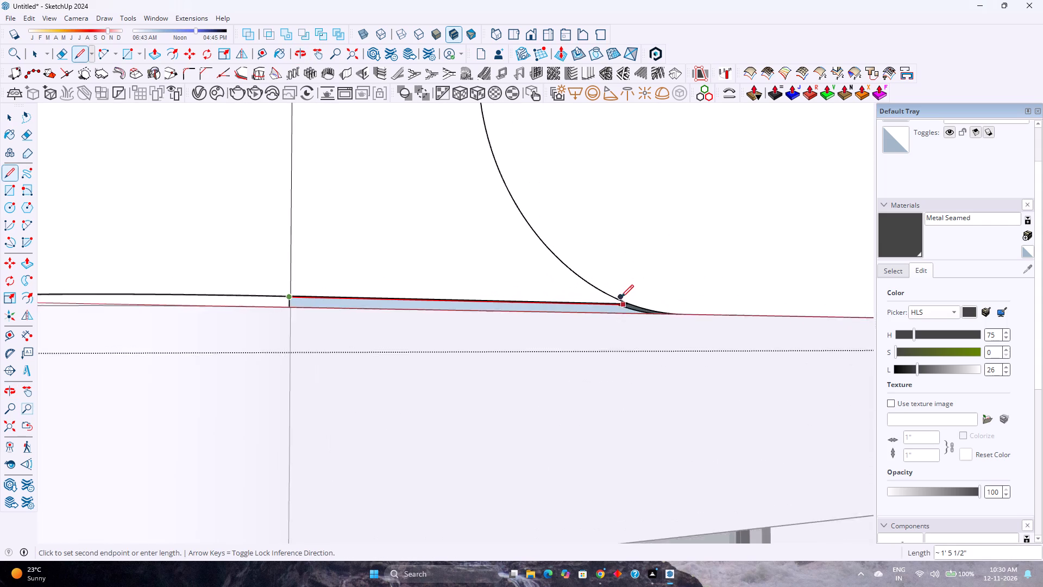
pyautogui.scroll(16, 621, 297)
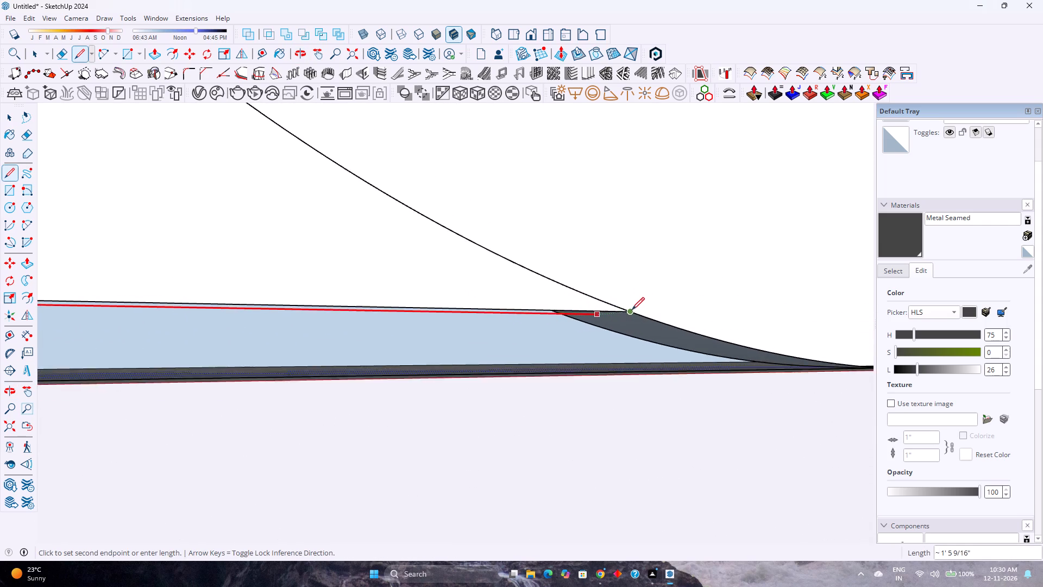
pyautogui.moveTo(631, 310); pyautogui.dragTo(595, 363, button='middle')
pyautogui.click(604, 340)
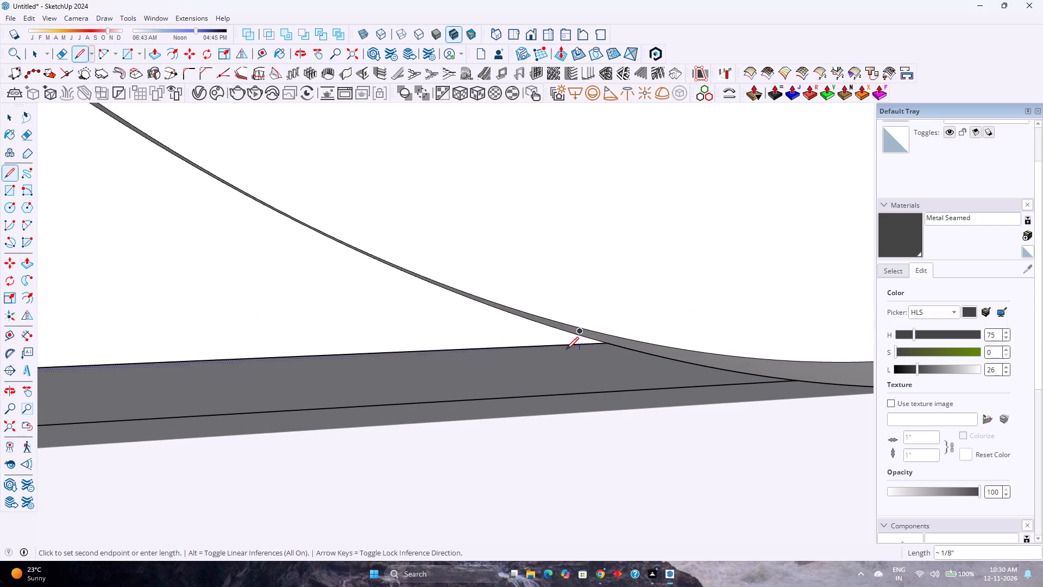
# Draw a 1/2" line along the green axis from the new line's end to the front edge of the panel's curved corner.
pyautogui.moveTo(566, 349); pyautogui.dragTo(679, 261, button='middle')
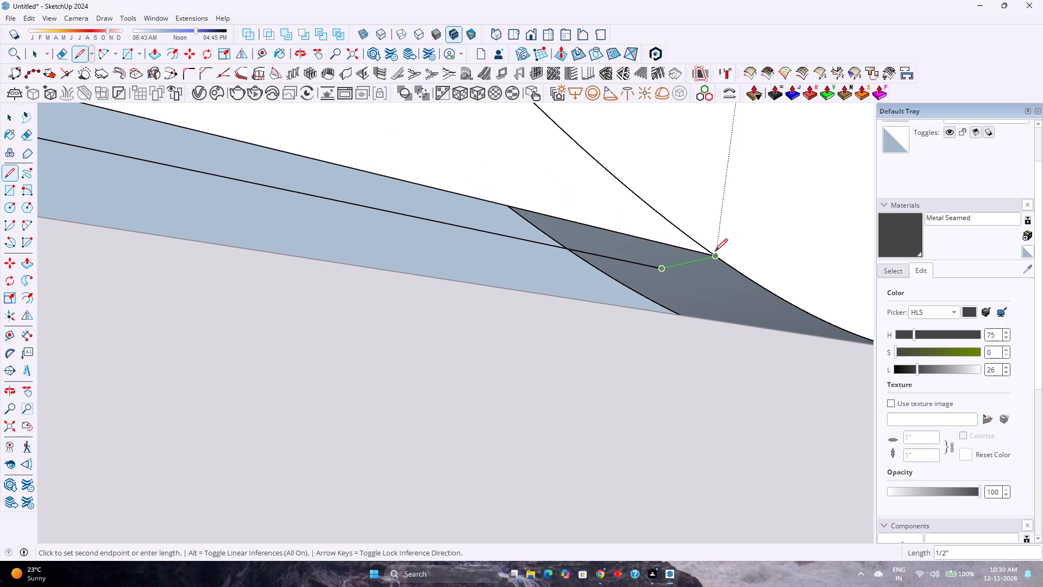
pyautogui.click(714, 252)
# Draw a vertical line from the inner corner of the groove's top face down to the groove's bottom edge line.
pyautogui.scroll(1, 670, 271)
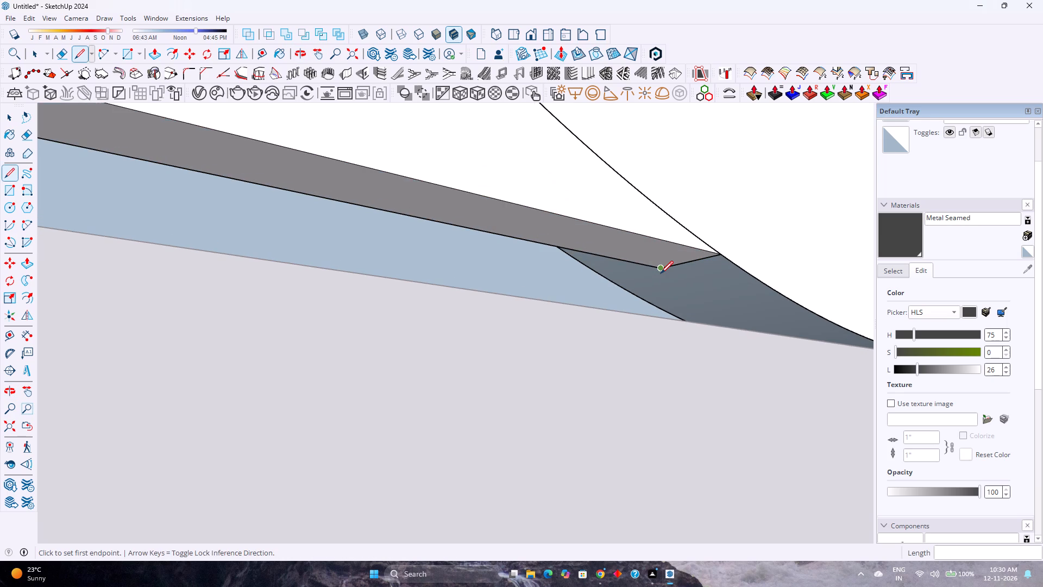
pyautogui.scroll(2, 661, 273)
pyautogui.moveTo(661, 273); pyautogui.dragTo(674, 328, button='middle')
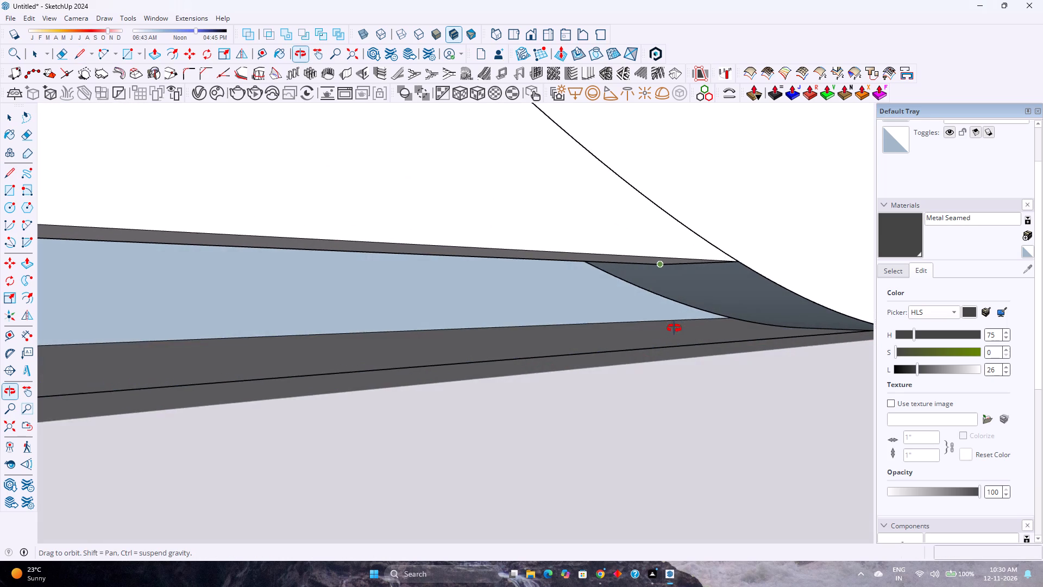
pyautogui.moveTo(674, 328); pyautogui.dragTo(675, 316, button='middle')
pyautogui.scroll(1, 675, 316)
pyautogui.click(656, 254)
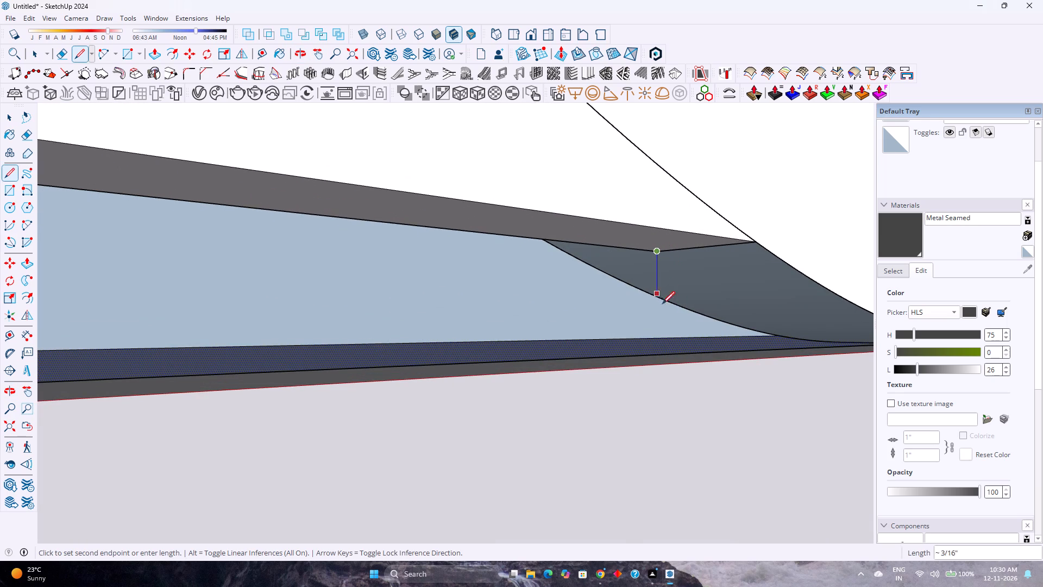
pyautogui.click(656, 355)
# Draw a line about 3 7/16" along the red axis from the vertical line's bottom end to the curved corner's end edge.
pyautogui.scroll(3, 656, 353)
pyautogui.moveTo(656, 353); pyautogui.dragTo(562, 371, button='middle')
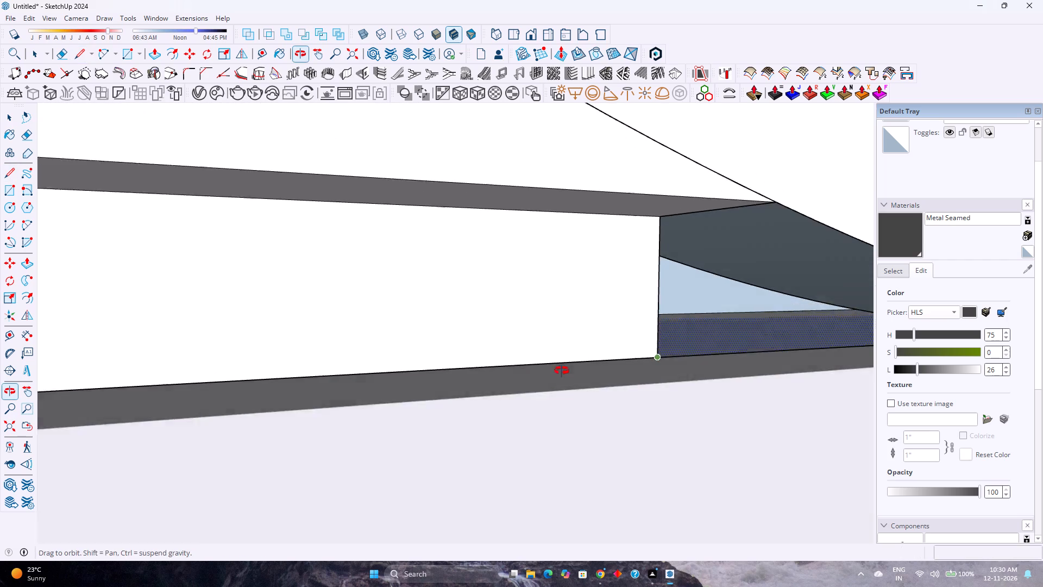
pyautogui.moveTo(562, 371); pyautogui.dragTo(551, 371, button='middle')
pyautogui.scroll(-3, 550, 361)
pyautogui.moveTo(558, 351); pyautogui.dragTo(563, 354, button='middle')
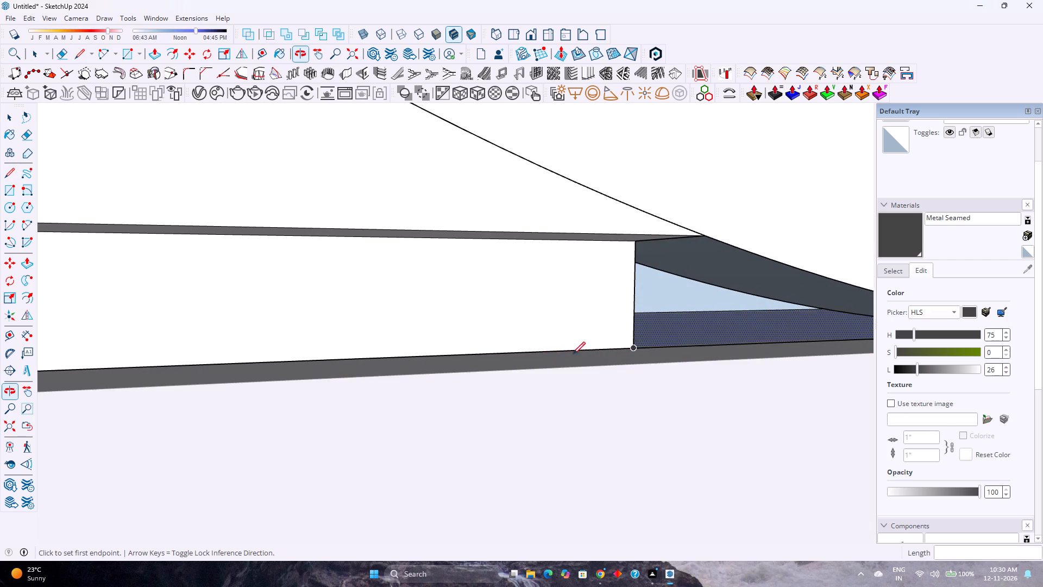
pyautogui.scroll(4, 622, 336)
pyautogui.click(637, 358)
pyautogui.scroll(-1, 685, 349)
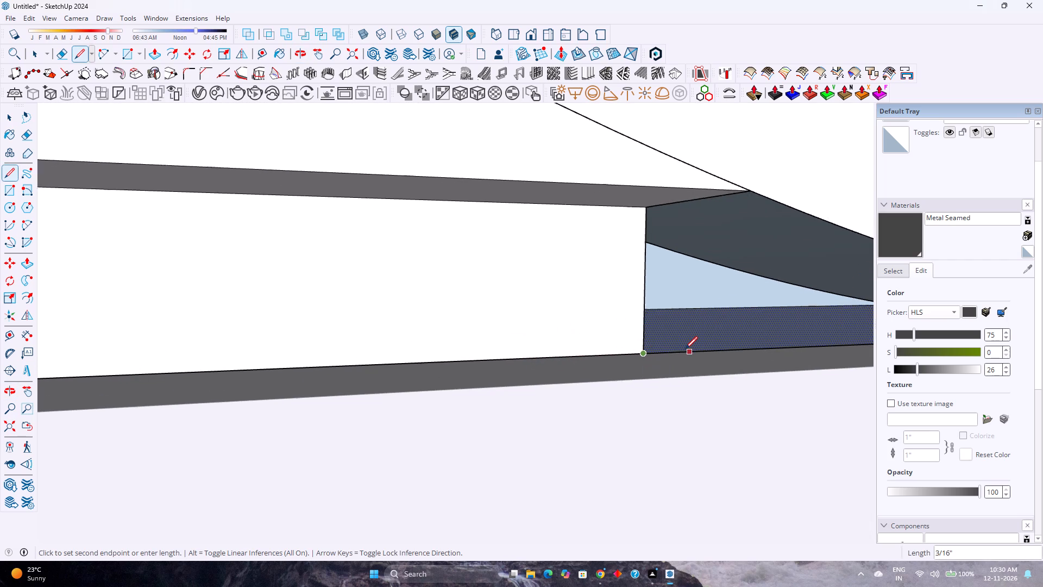
pyautogui.scroll(-4, 685, 349)
pyautogui.keyDown('shift'); pyautogui.moveTo(684, 349); pyautogui.dragTo(409, 340, button='middle'); pyautogui.keyUp('shift')
pyautogui.keyDown('shift'); pyautogui.moveTo(502, 335); pyautogui.dragTo(418, 340, button='middle'); pyautogui.keyUp('shift')
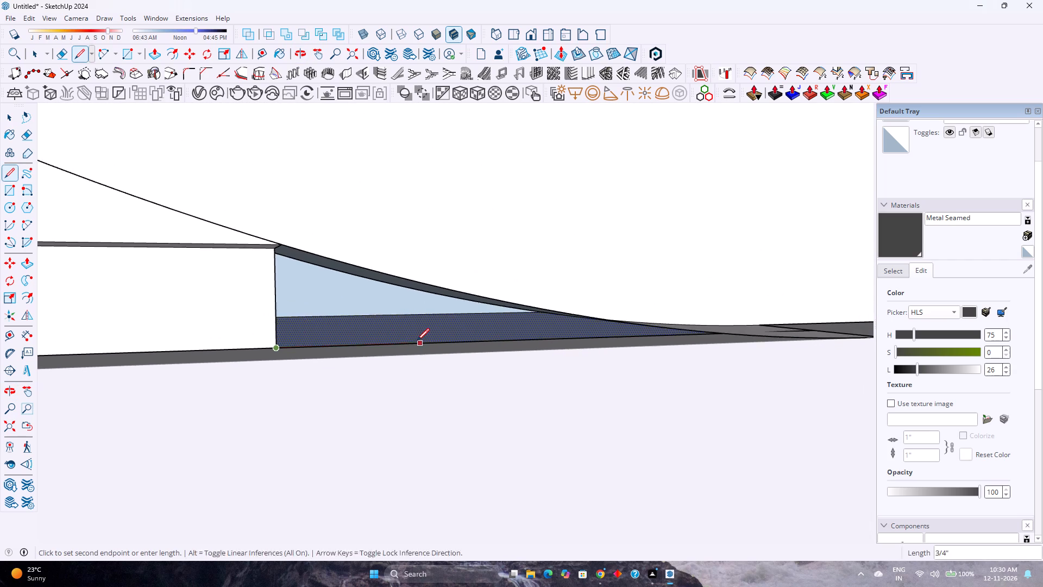
pyautogui.moveTo(417, 341); pyautogui.dragTo(570, 384, button='middle')
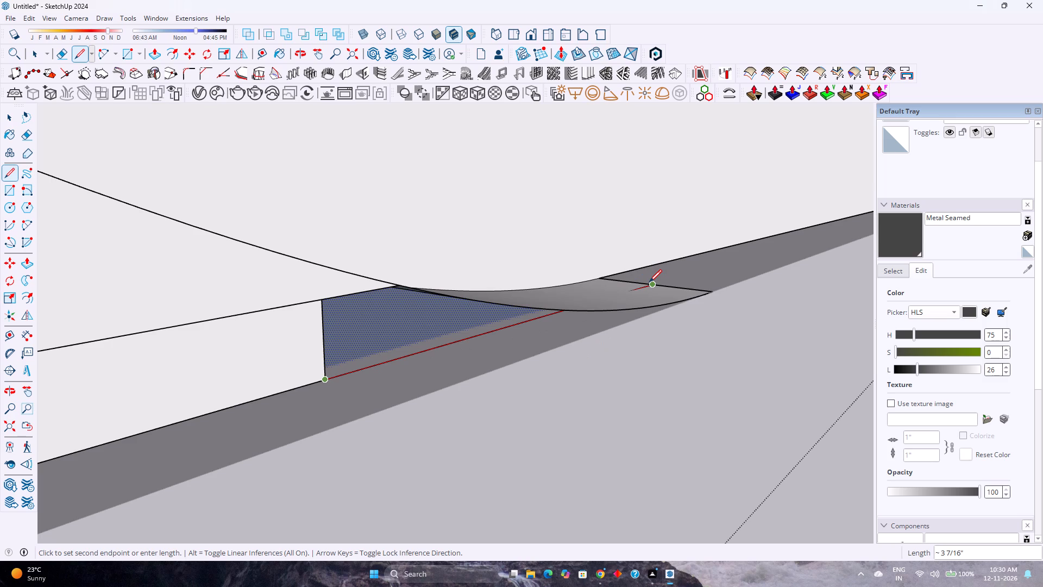
pyautogui.click(651, 282)
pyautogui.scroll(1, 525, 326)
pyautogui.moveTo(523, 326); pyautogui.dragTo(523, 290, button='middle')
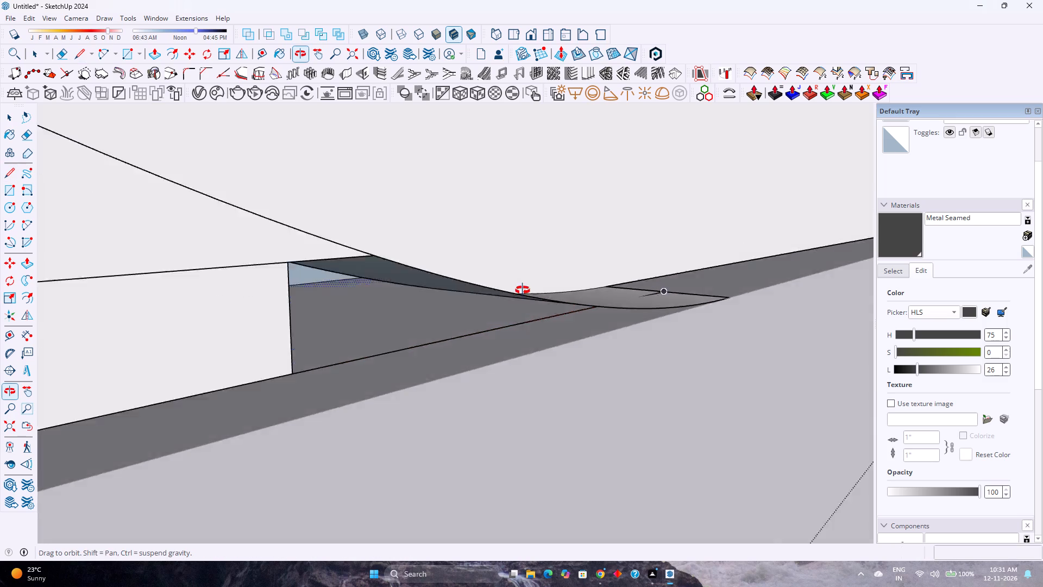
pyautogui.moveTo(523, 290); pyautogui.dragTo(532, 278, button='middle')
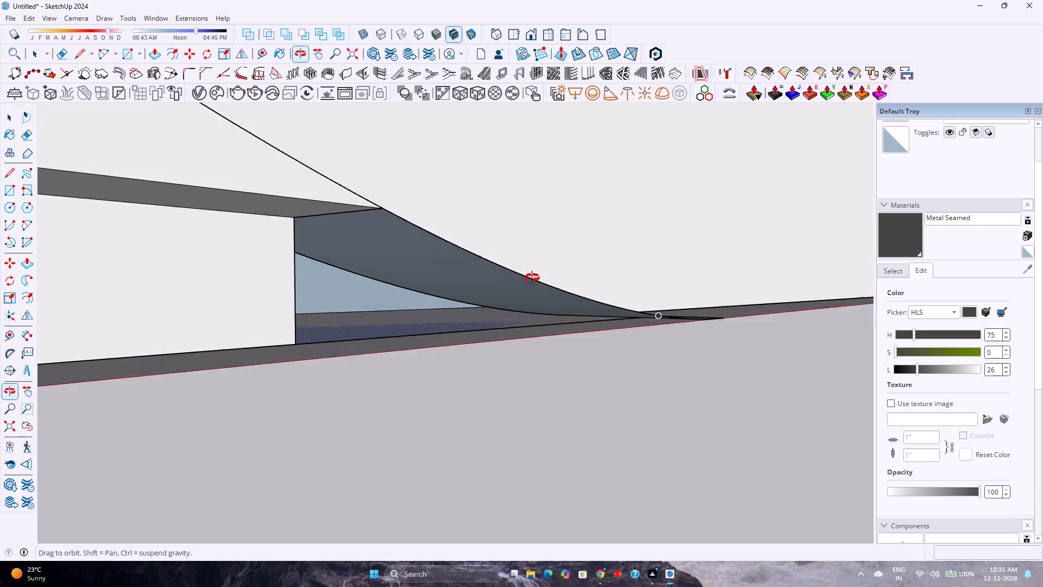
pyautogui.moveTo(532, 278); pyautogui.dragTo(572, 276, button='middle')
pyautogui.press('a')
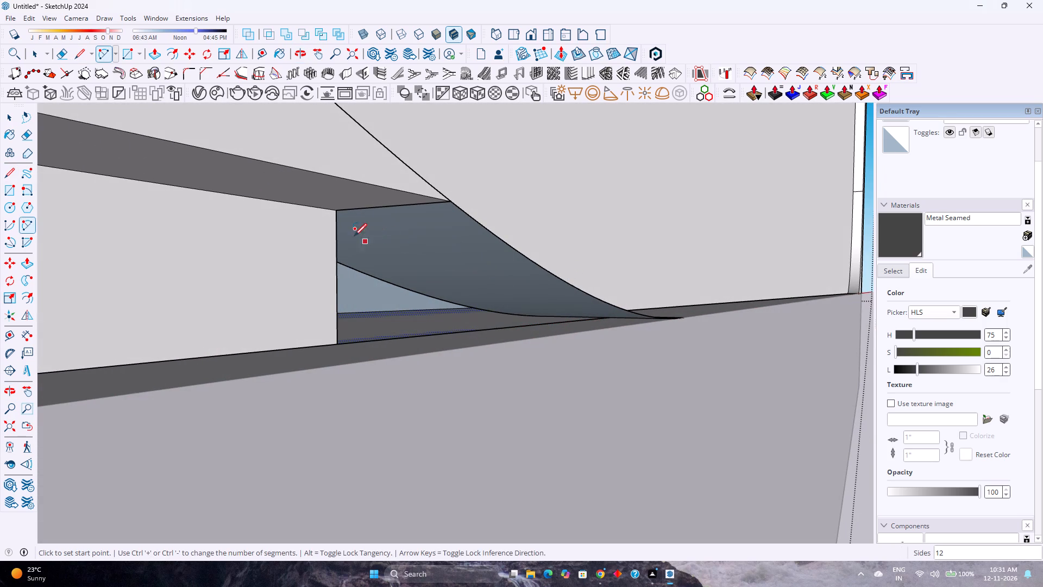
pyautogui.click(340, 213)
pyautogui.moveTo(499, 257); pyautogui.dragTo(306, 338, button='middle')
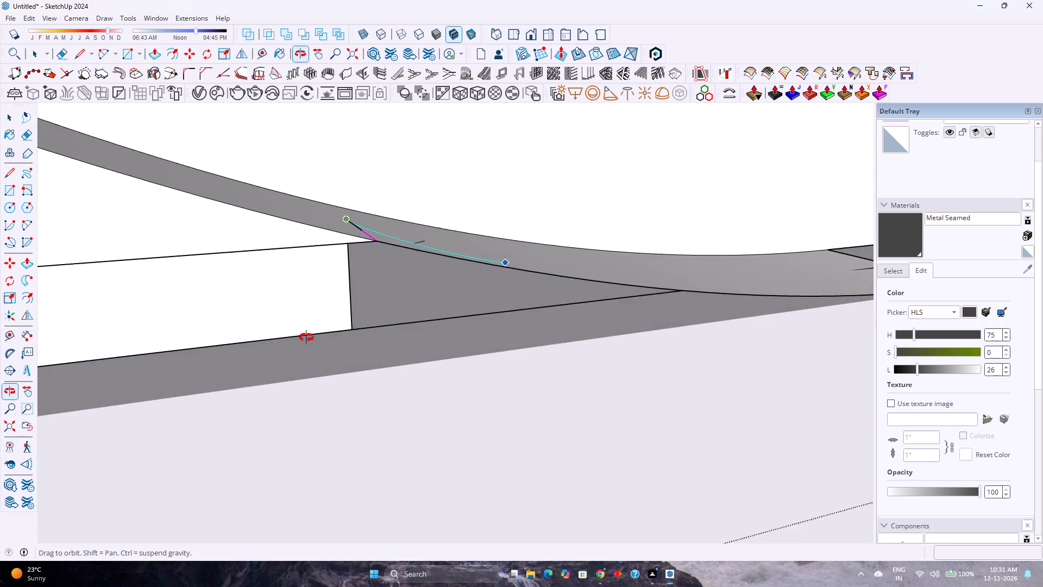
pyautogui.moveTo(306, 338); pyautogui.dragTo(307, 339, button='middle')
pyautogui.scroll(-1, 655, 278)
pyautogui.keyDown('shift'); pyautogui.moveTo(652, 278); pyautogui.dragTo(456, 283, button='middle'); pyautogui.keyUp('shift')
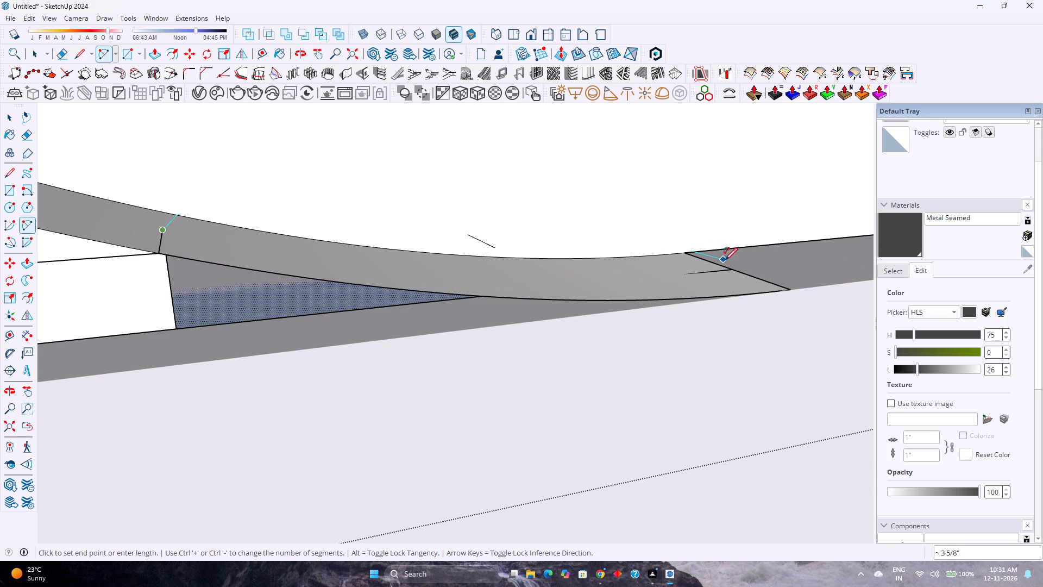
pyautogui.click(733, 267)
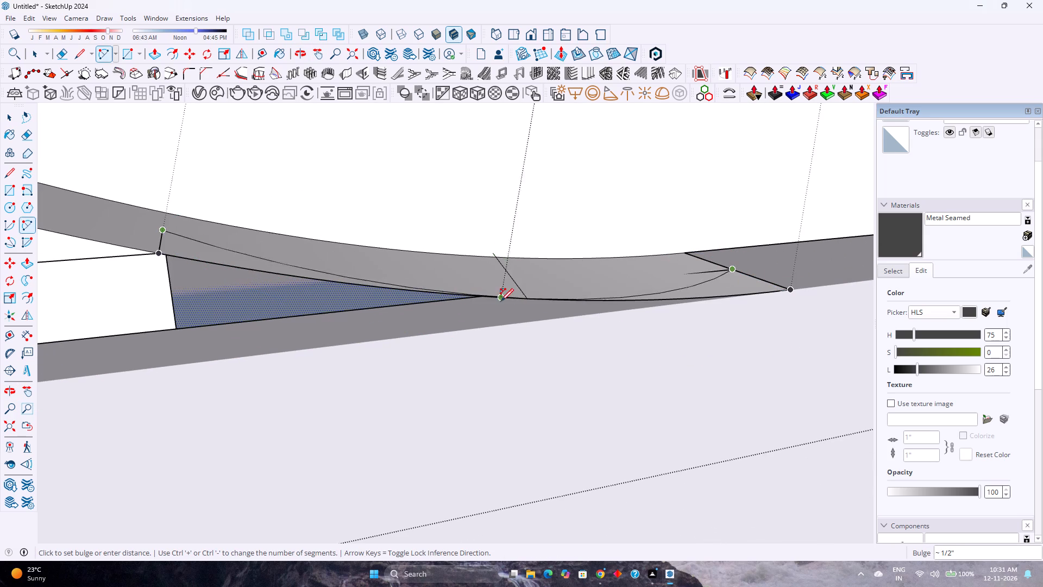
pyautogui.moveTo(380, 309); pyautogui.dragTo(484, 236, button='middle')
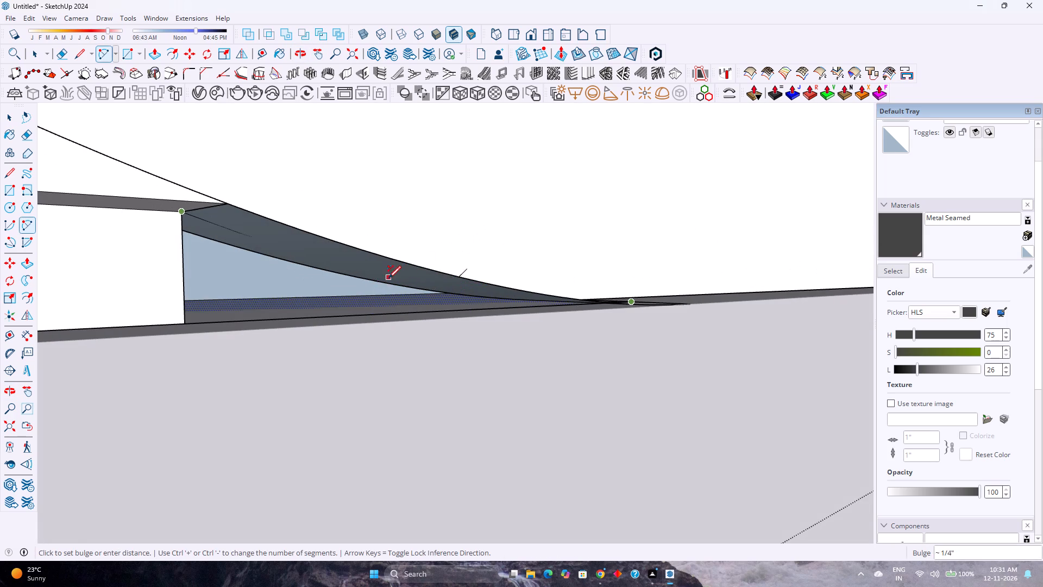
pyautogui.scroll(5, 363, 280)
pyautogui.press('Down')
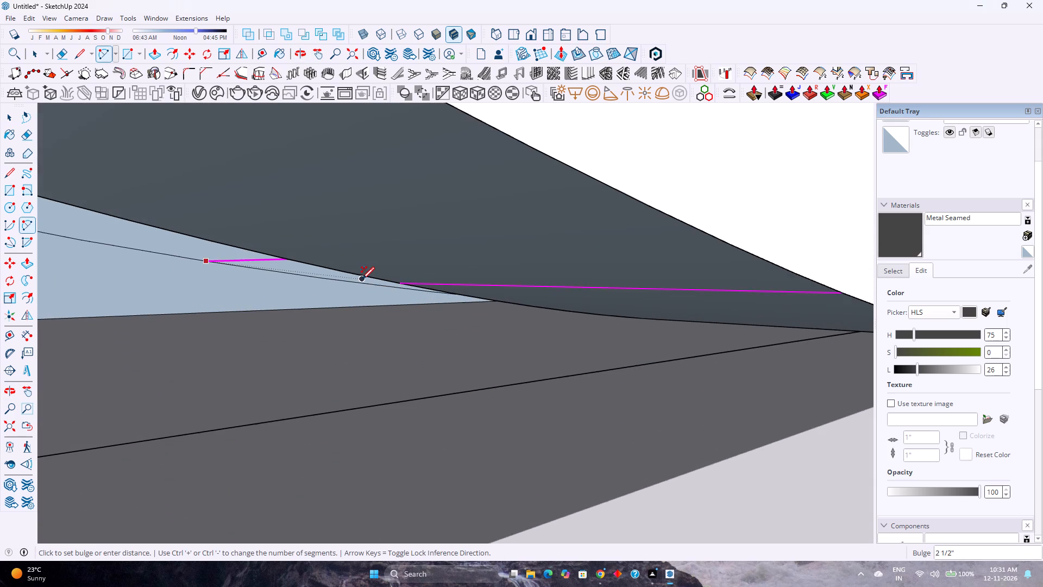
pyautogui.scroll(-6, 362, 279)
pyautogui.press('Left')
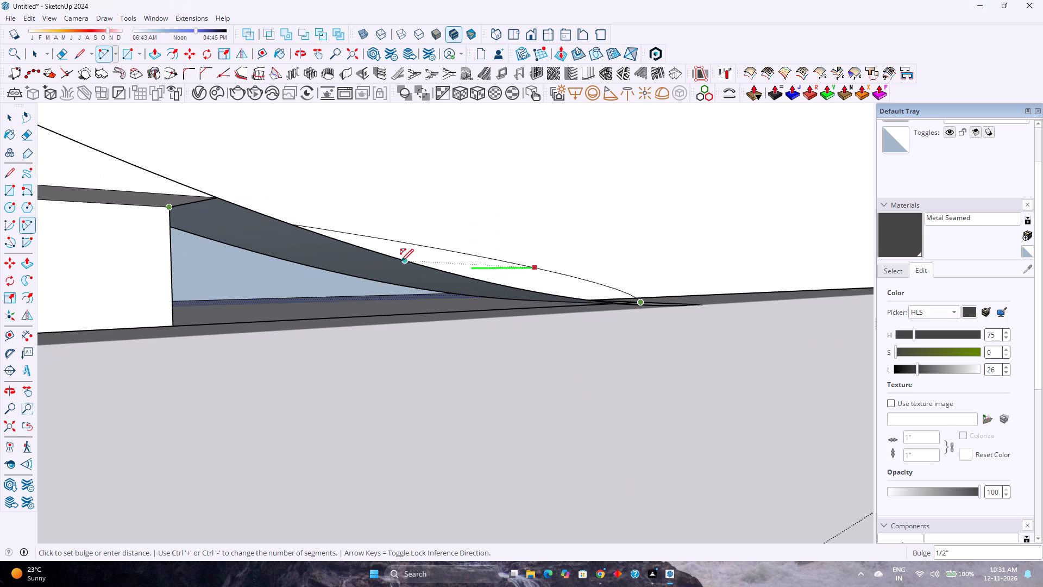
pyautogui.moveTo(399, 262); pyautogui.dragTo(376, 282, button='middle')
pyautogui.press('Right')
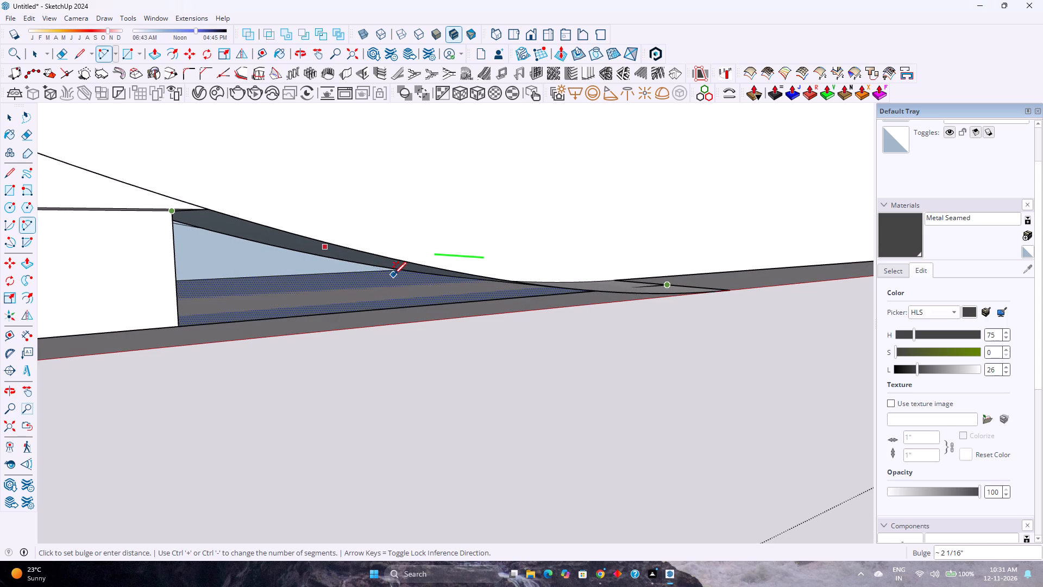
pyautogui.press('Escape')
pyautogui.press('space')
# Copy the lower curved edge of the panel's corner face 1/2" along the green axis to the end of the short inner line.
pyautogui.scroll(3, 362, 284)
pyautogui.moveTo(362, 284); pyautogui.dragTo(391, 267, button='middle')
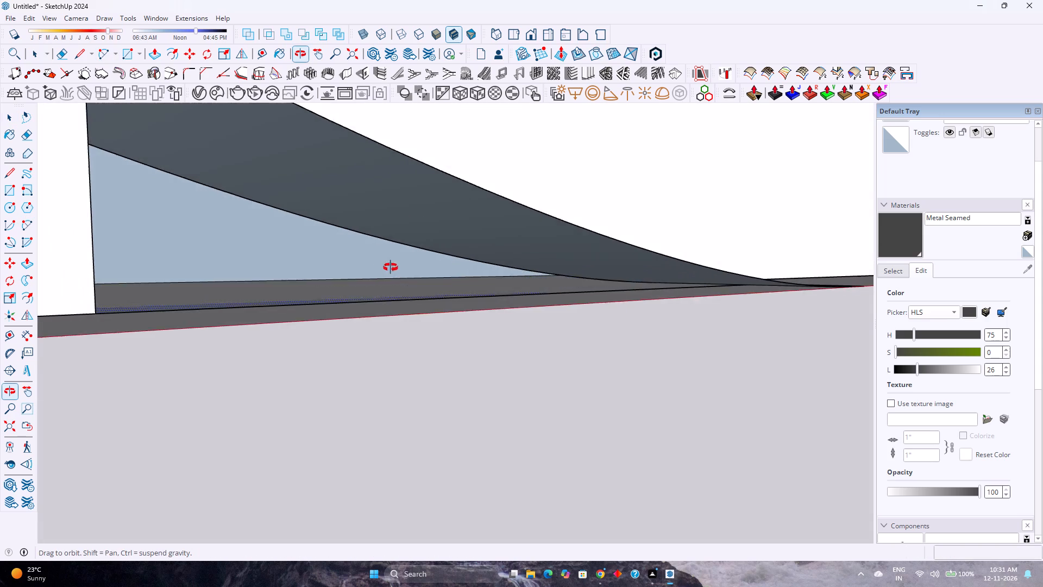
pyautogui.moveTo(391, 267); pyautogui.dragTo(269, 360, button='middle')
pyautogui.scroll(-8, 273, 357)
pyautogui.keyDown('shift'); pyautogui.moveTo(256, 355); pyautogui.dragTo(391, 324, button='middle'); pyautogui.keyUp('shift')
pyautogui.moveTo(430, 315); pyautogui.dragTo(303, 375, button='middle')
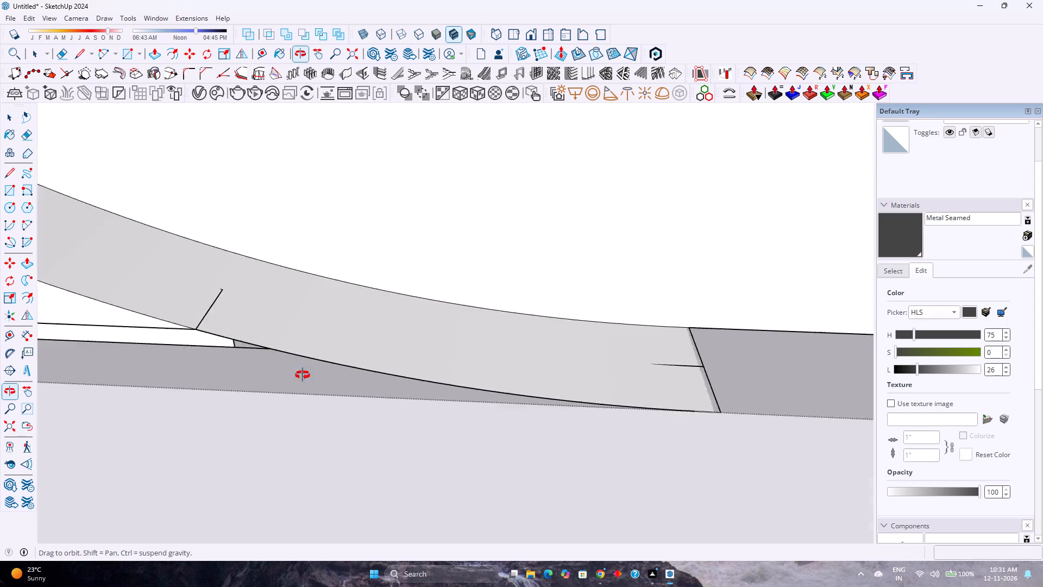
pyautogui.moveTo(303, 375); pyautogui.dragTo(261, 401, button='middle')
pyautogui.click(285, 341)
pyautogui.click(282, 345)
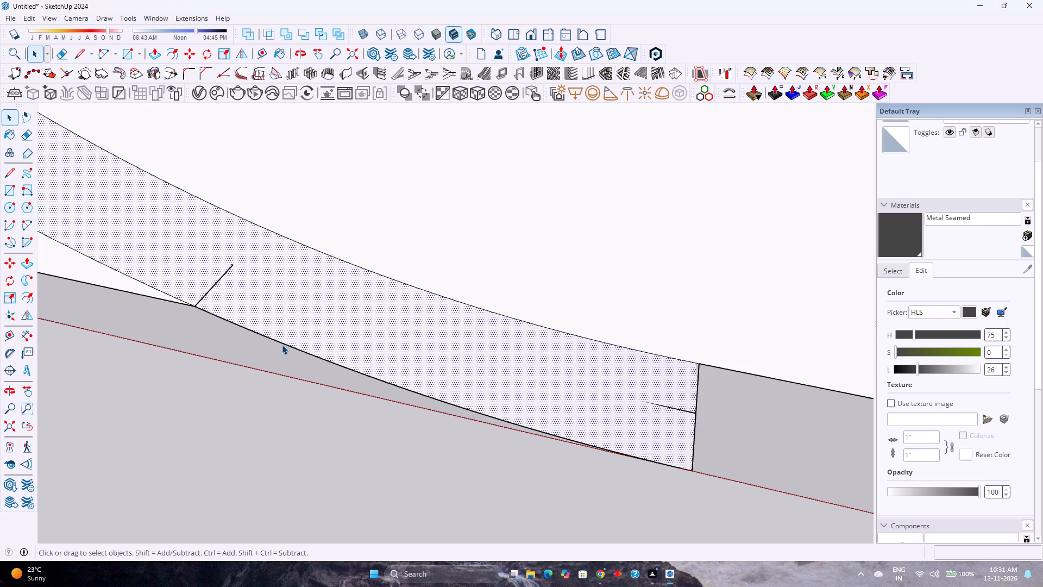
pyautogui.press('m')
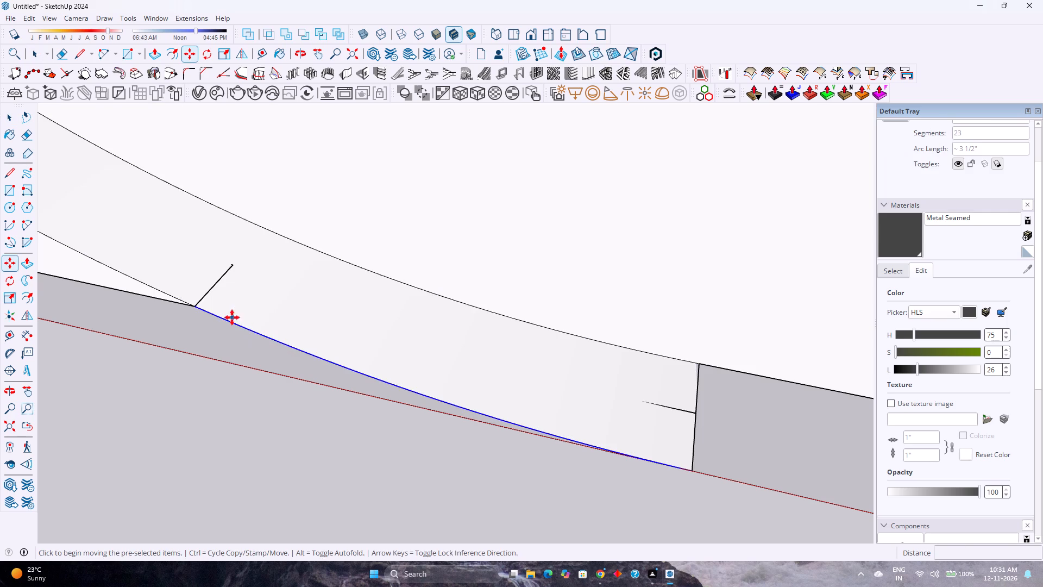
pyautogui.click(193, 306)
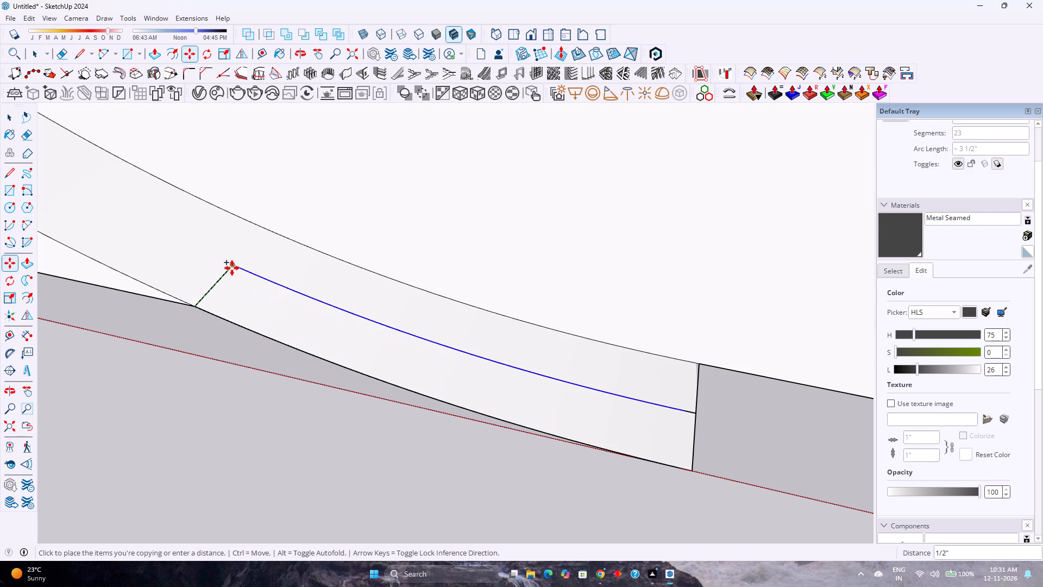
pyautogui.click(234, 265)
# Draw a vertical line about 1/2" from the copied curve's upper end down to the groove's bottom edge, closing the face below it.
pyautogui.moveTo(221, 311); pyautogui.dragTo(429, 214, button='middle')
pyautogui.moveTo(337, 380); pyautogui.dragTo(391, 301, button='middle')
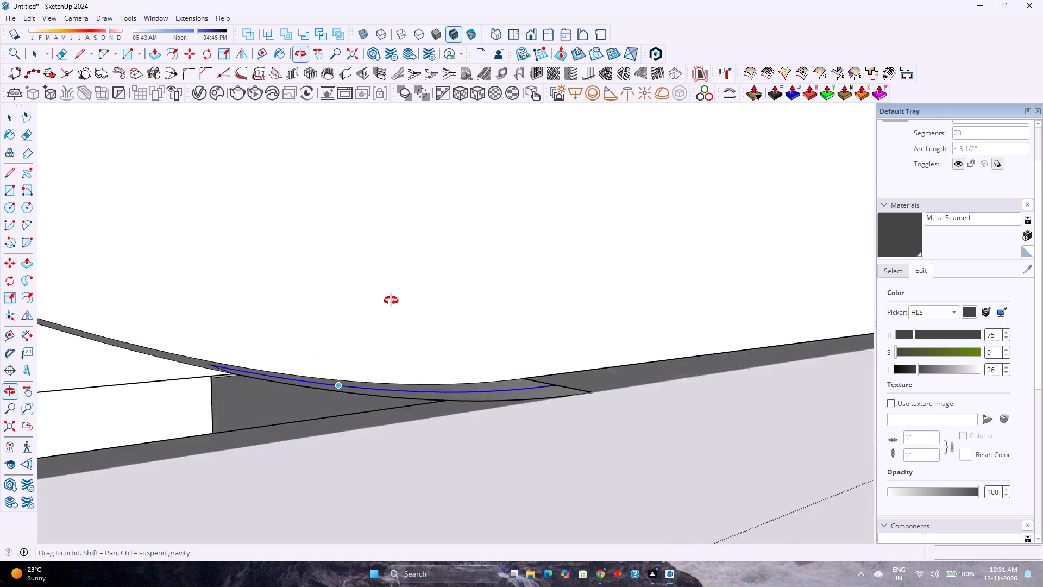
pyautogui.moveTo(391, 301); pyautogui.dragTo(401, 278, button='middle')
pyautogui.scroll(1, 265, 420)
pyautogui.moveTo(253, 404); pyautogui.dragTo(139, 364, button='middle')
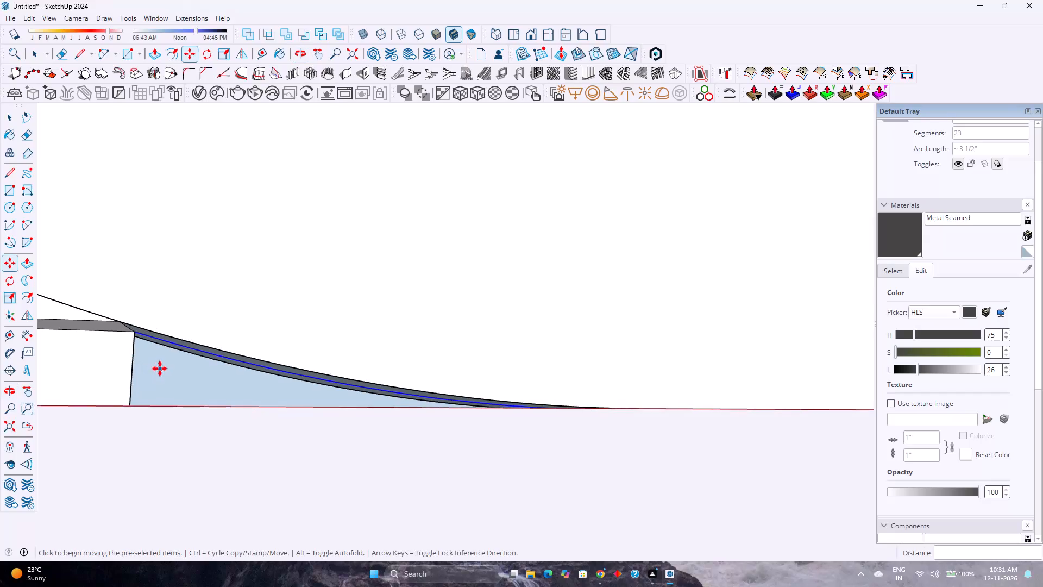
pyautogui.scroll(3, 159, 368)
pyautogui.press('l')
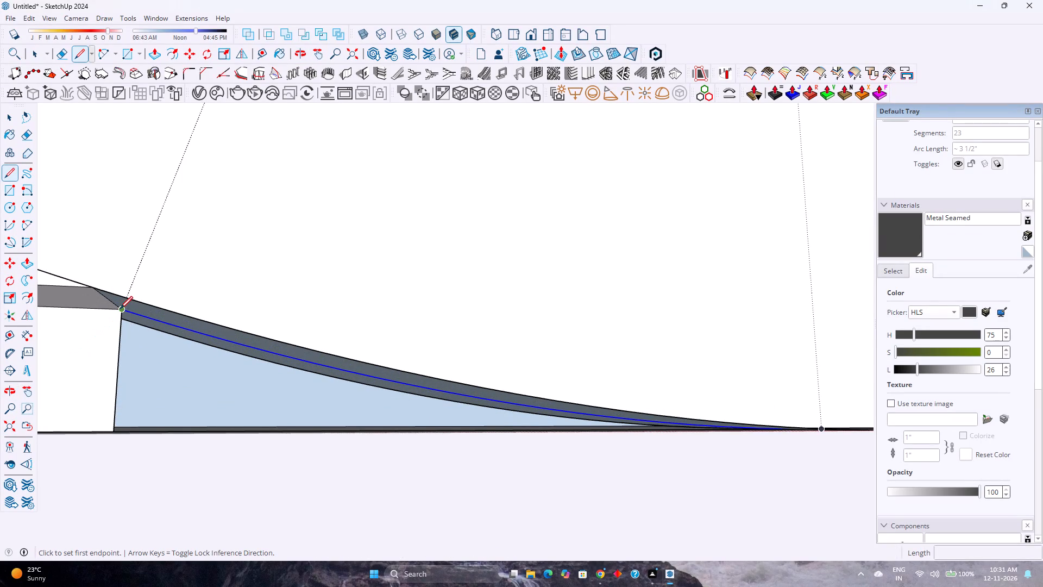
pyautogui.click(120, 309)
pyautogui.scroll(-3, 109, 384)
pyautogui.moveTo(104, 382); pyautogui.dragTo(141, 417, button='middle')
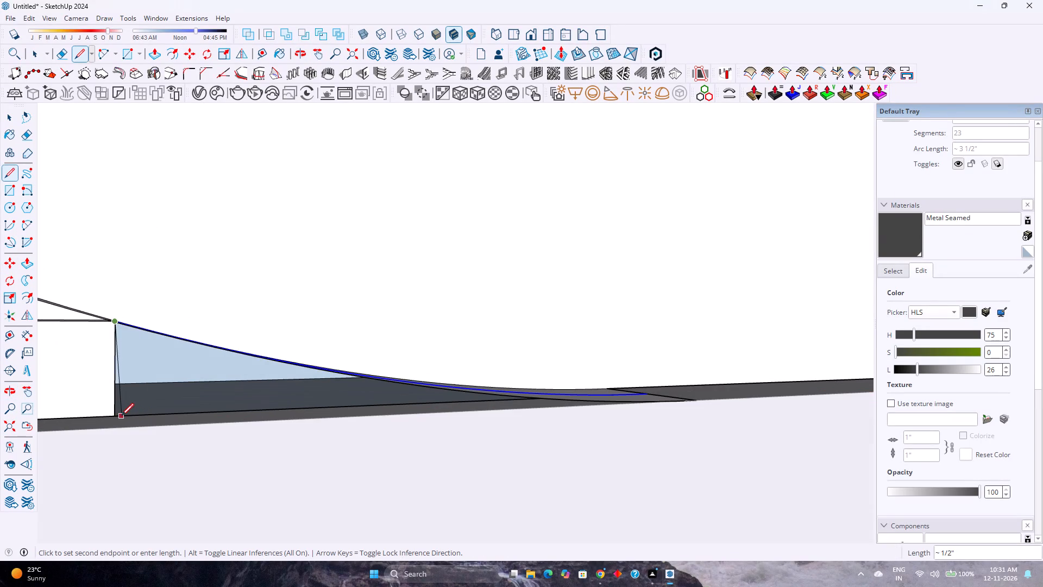
pyautogui.click(116, 416)
# Delete the short vertical line between the copied curve's upper end and the groove's bottom edge.
pyautogui.scroll(3, 119, 413)
pyautogui.press('space')
pyautogui.click(114, 384)
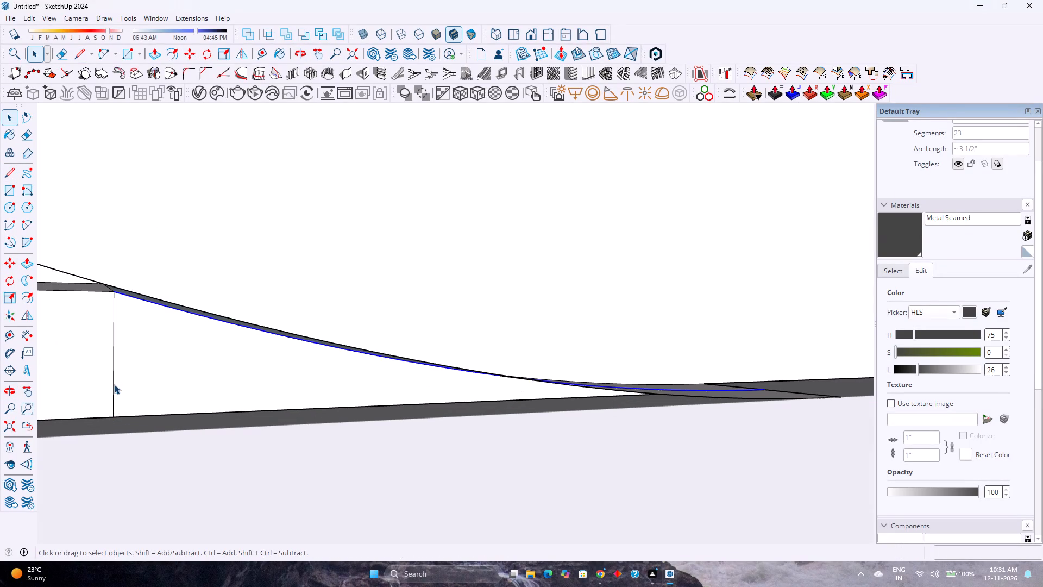
pyautogui.press('Delete')
# Select the narrow curved strip face at the lower end of the panel's rounded corner and examine its junction with the groove.
pyautogui.scroll(-3, 112, 376)
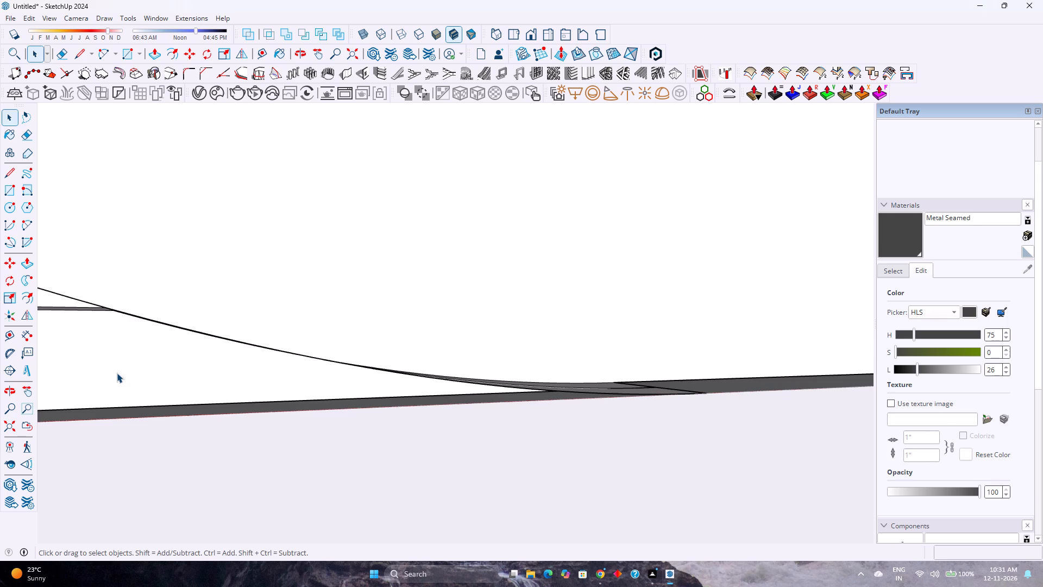
pyautogui.keyDown('shift'); pyautogui.moveTo(117, 372); pyautogui.dragTo(386, 334, button='middle'); pyautogui.keyUp('shift')
pyautogui.scroll(-3, 431, 319)
pyautogui.moveTo(429, 314); pyautogui.dragTo(367, 443, button='middle')
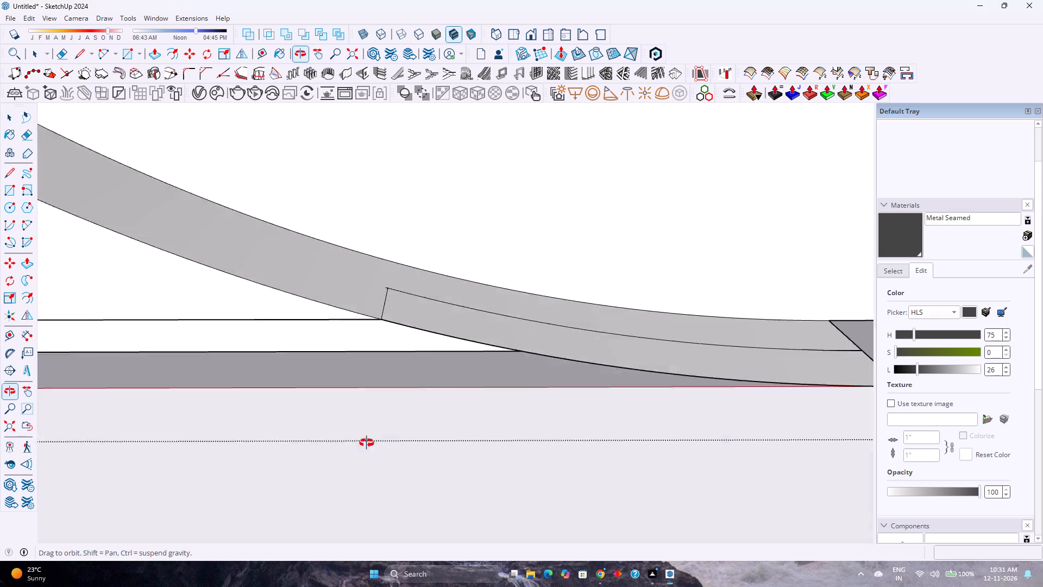
pyautogui.moveTo(367, 443); pyautogui.dragTo(454, 443, button='middle')
pyautogui.middleClick(454, 443)
pyautogui.scroll(1, 474, 330)
pyautogui.keyDown('shift'); pyautogui.moveTo(474, 330); pyautogui.dragTo(429, 394, button='middle'); pyautogui.keyUp('shift')
pyautogui.click(428, 385)
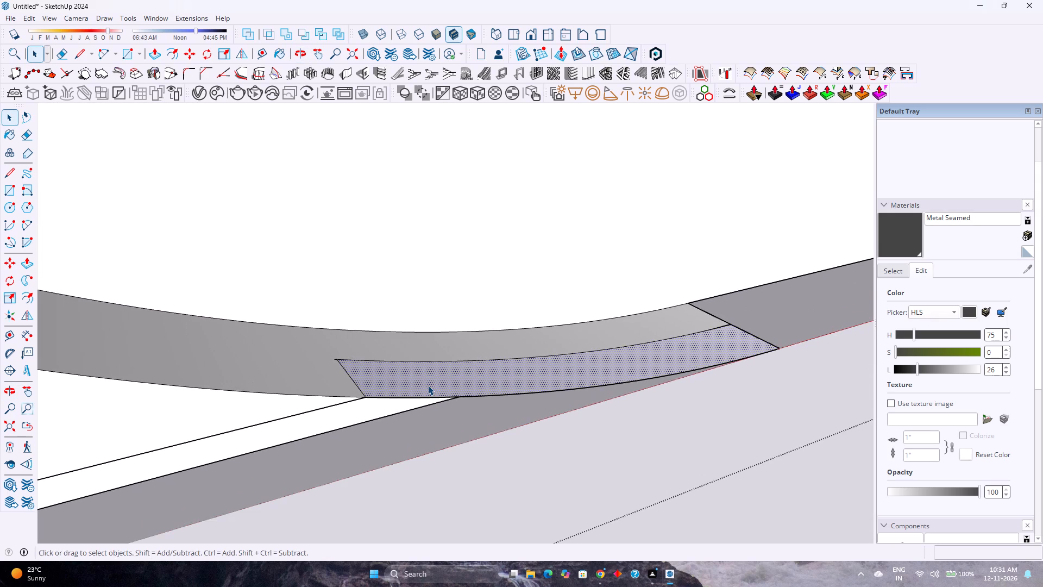
pyautogui.moveTo(365, 413); pyautogui.dragTo(329, 340, button='middle')
pyautogui.scroll(-5, 343, 334)
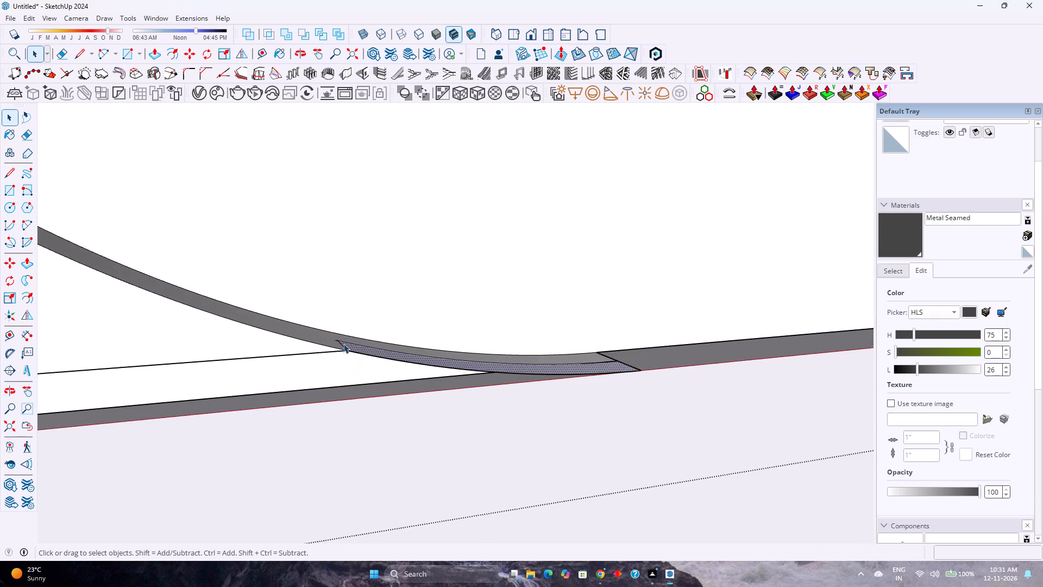
pyautogui.scroll(8, 342, 356)
pyautogui.moveTo(345, 370); pyautogui.dragTo(587, 316, button='middle')
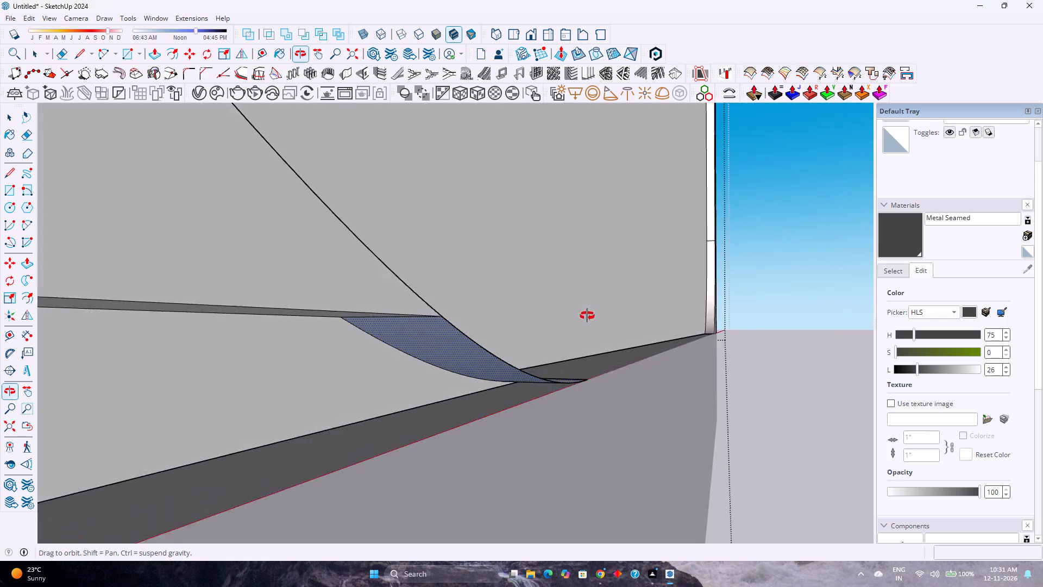
pyautogui.moveTo(587, 316); pyautogui.dragTo(387, 377, button='middle')
pyautogui.scroll(-3, 383, 380)
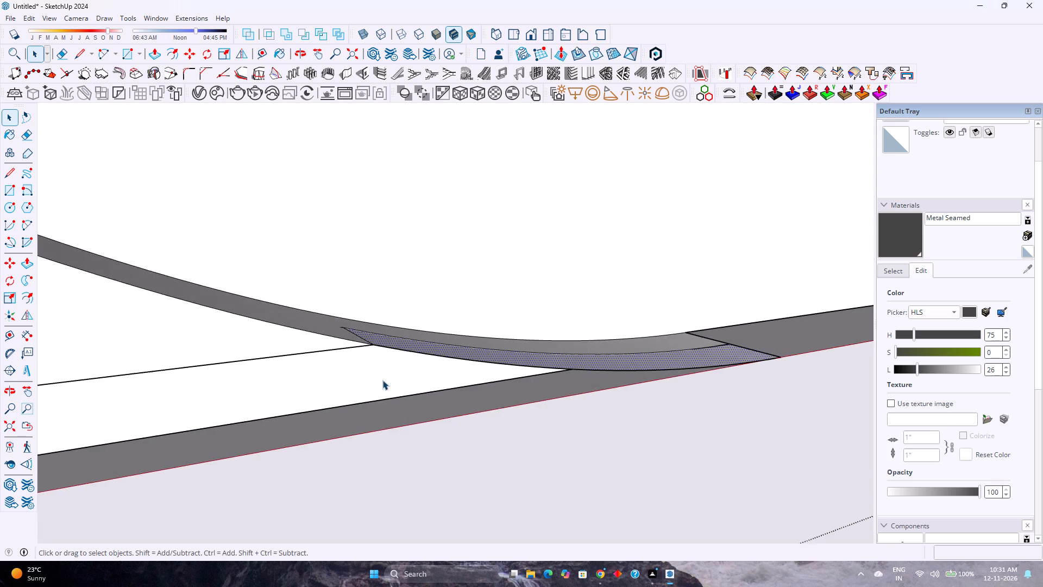
pyautogui.moveTo(381, 384); pyautogui.dragTo(291, 493, button='middle')
pyautogui.scroll(-16, 333, 408)
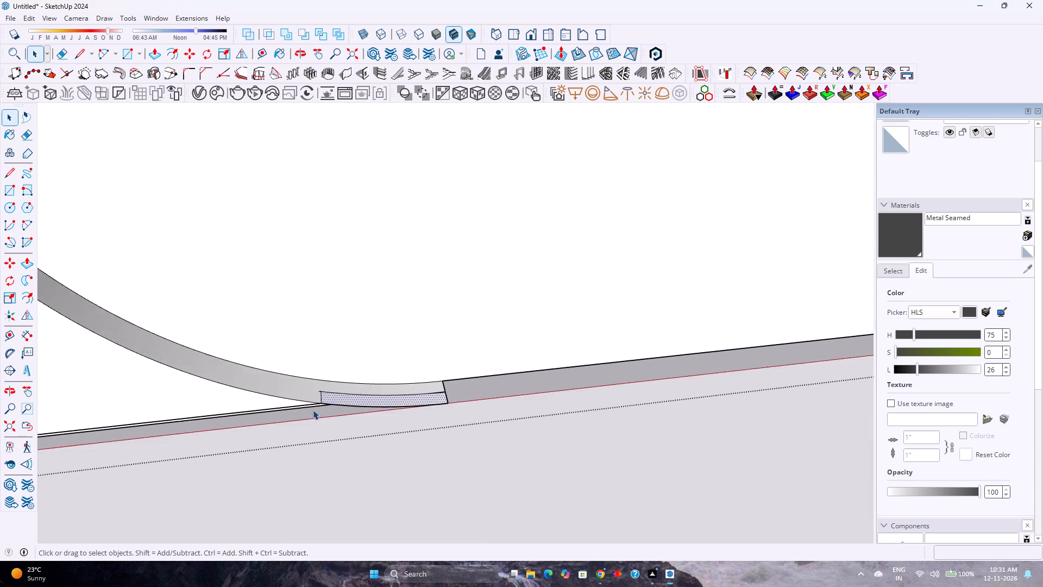
pyautogui.moveTo(316, 408); pyautogui.dragTo(463, 361, button='middle')
pyautogui.scroll(-14, 481, 348)
pyautogui.moveTo(414, 429); pyautogui.dragTo(322, 378, button='middle')
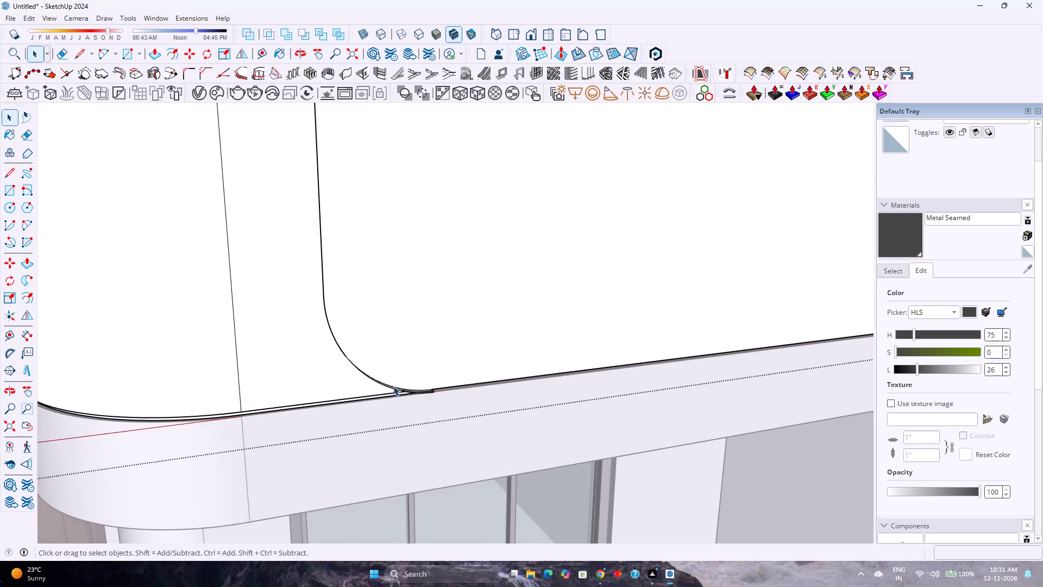
# Start drawing a line near the inner end of the curved strip face, beside the groove's bottom edge.
pyautogui.scroll(14, 391, 393)
pyautogui.press('l')
pyautogui.scroll(4, 407, 384)
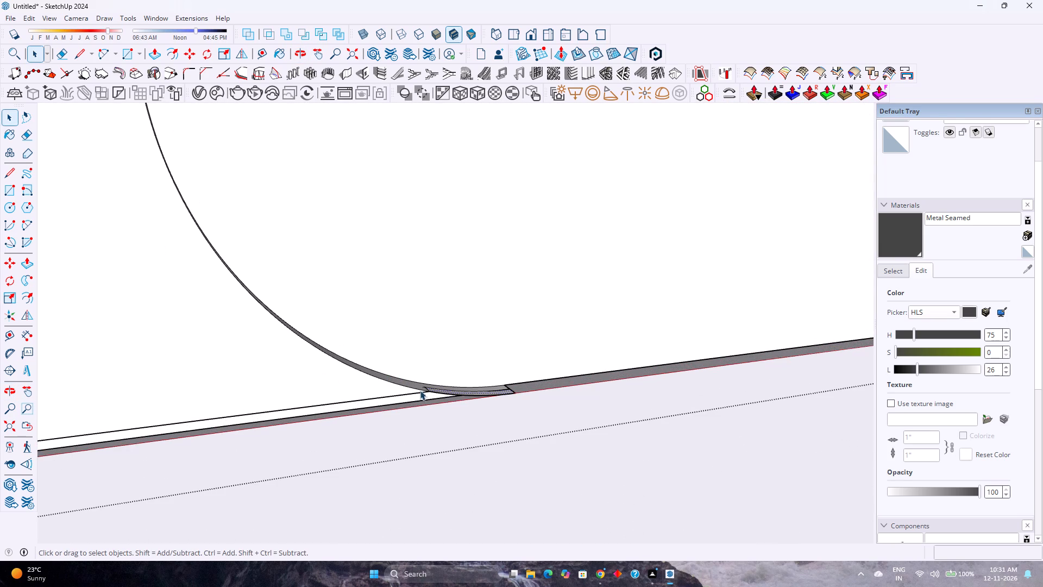
pyautogui.scroll(9, 420, 392)
pyautogui.press('l')
pyautogui.tripleClick(373, 391)
pyautogui.scroll(-4, 378, 386)
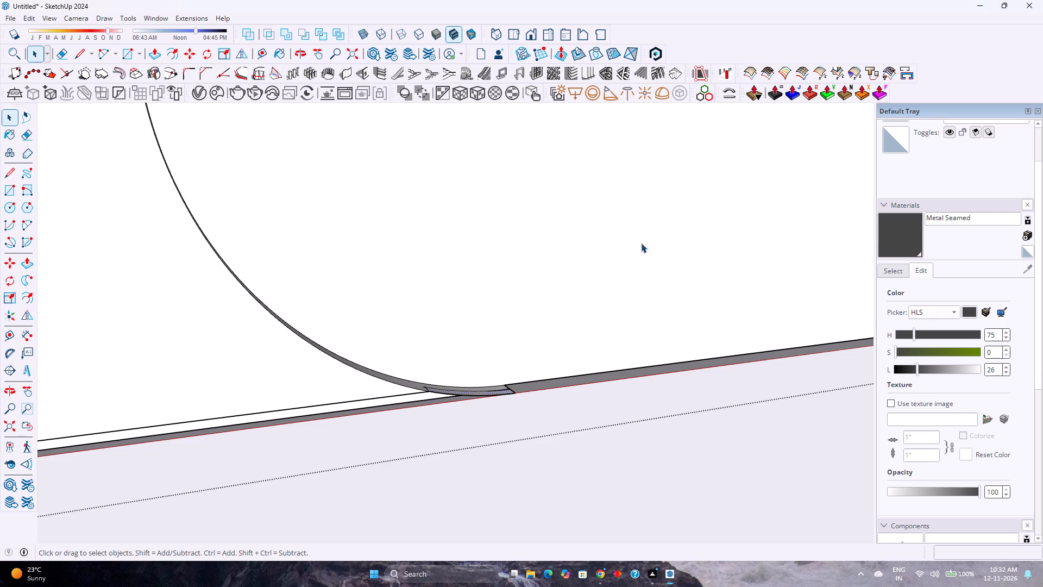
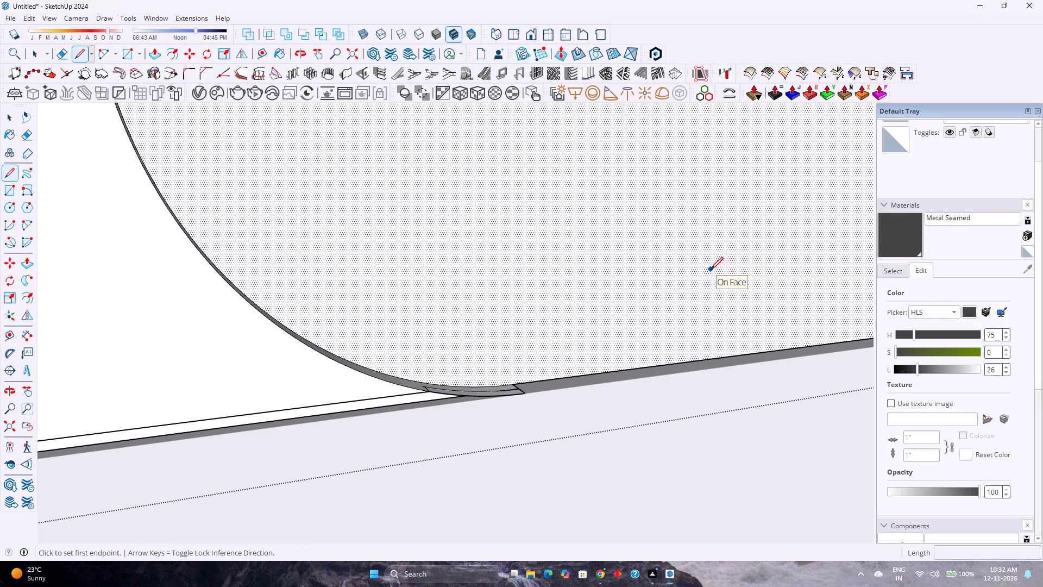
# Draw a vertical line about 1/2" from the curved strip's inner corner down to the groove's bottom outer edge.
pyautogui.scroll(4, 375, 386)
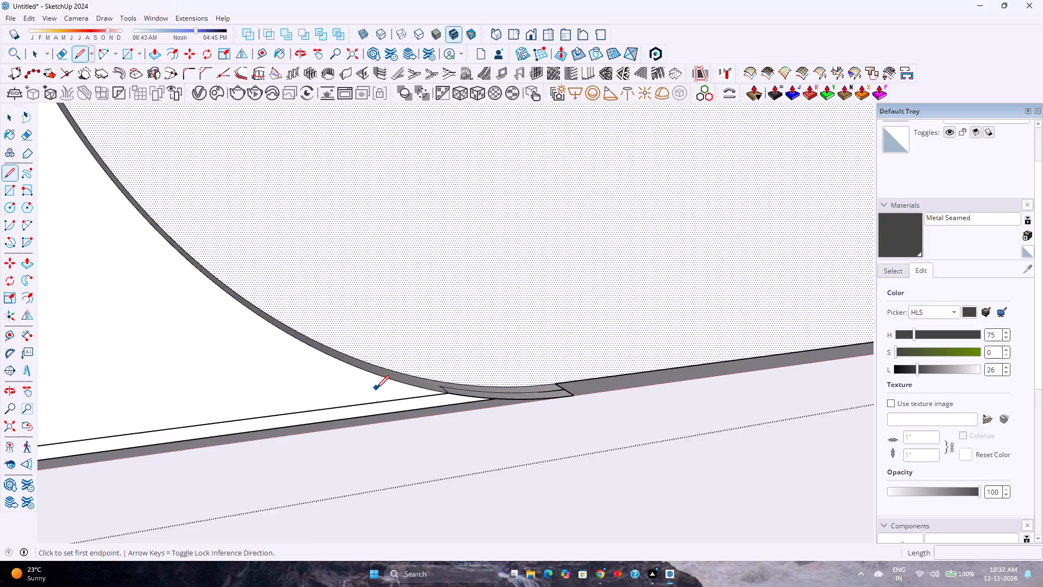
pyautogui.scroll(1, 450, 416)
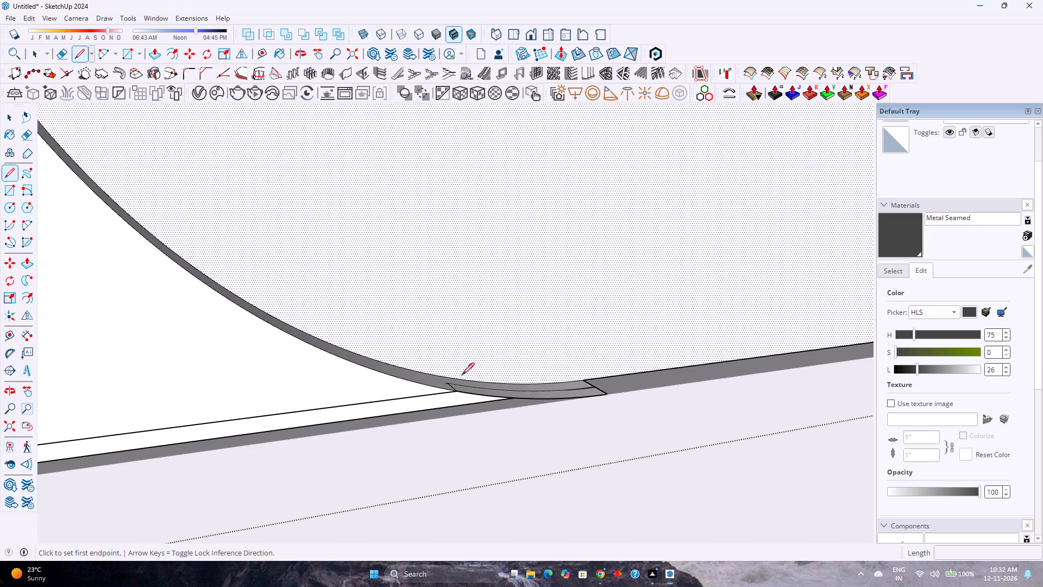
pyautogui.scroll(15, 430, 409)
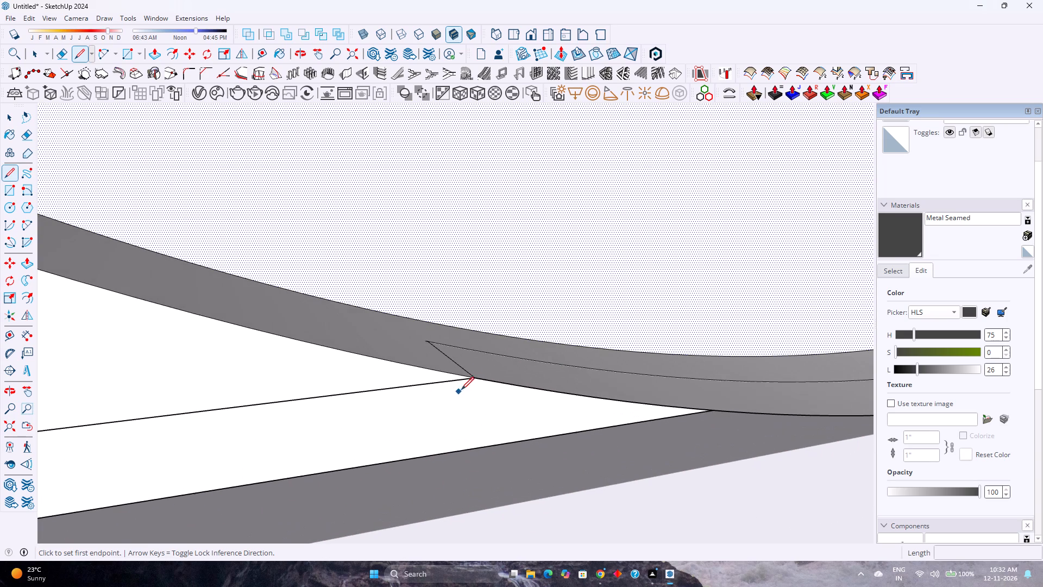
pyautogui.click(474, 377)
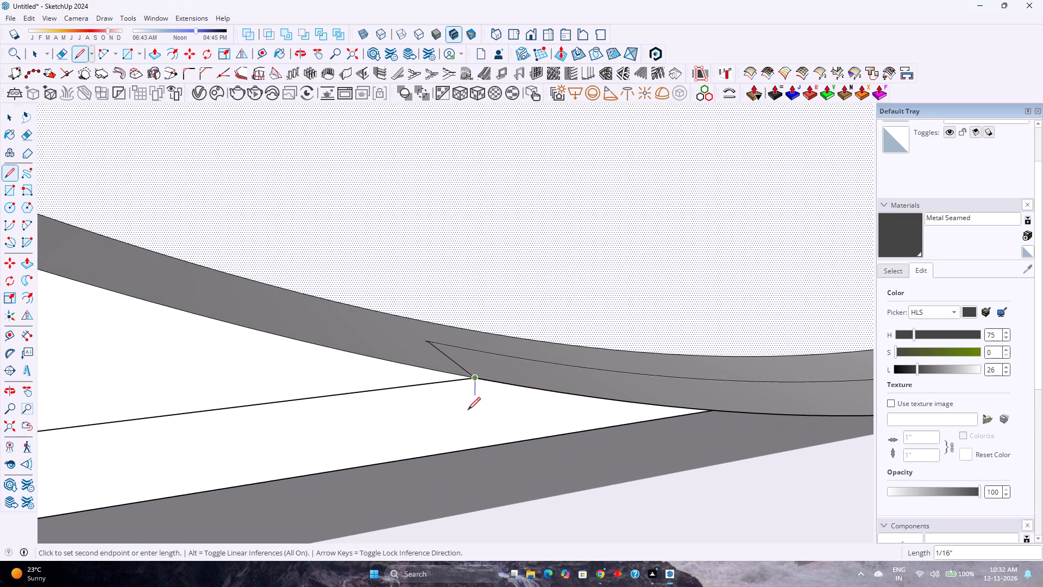
pyautogui.click(479, 511)
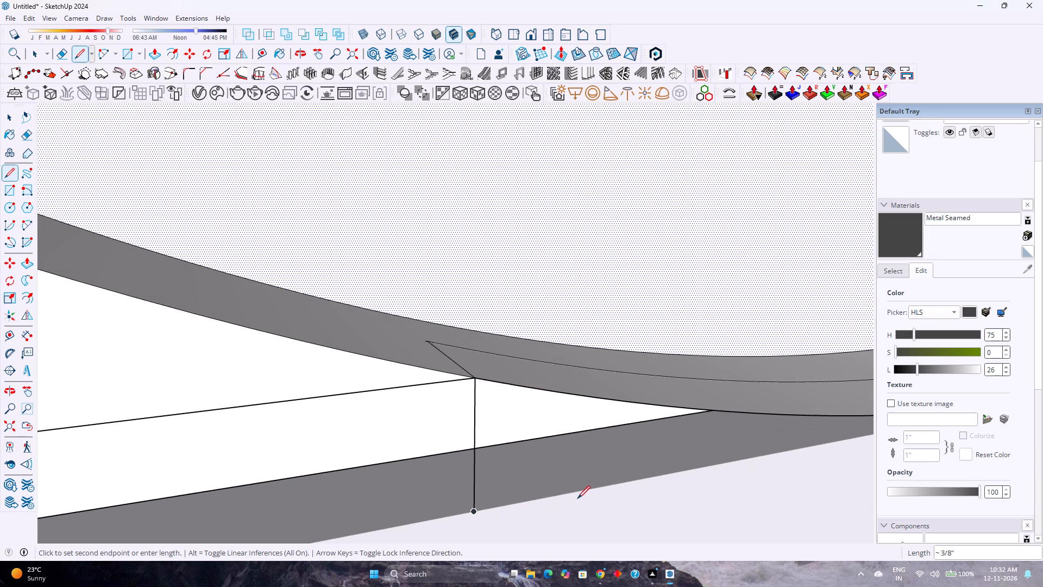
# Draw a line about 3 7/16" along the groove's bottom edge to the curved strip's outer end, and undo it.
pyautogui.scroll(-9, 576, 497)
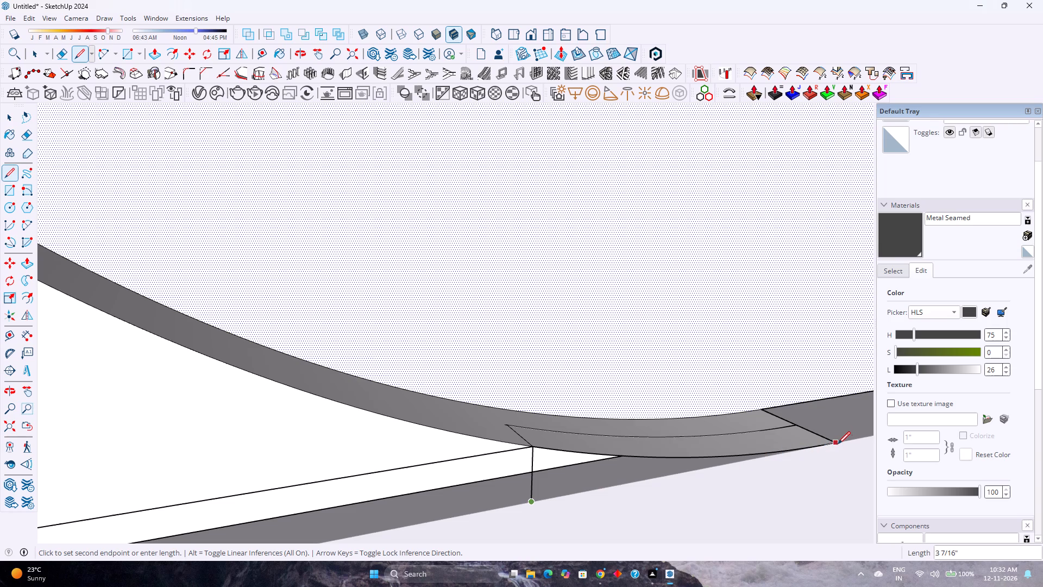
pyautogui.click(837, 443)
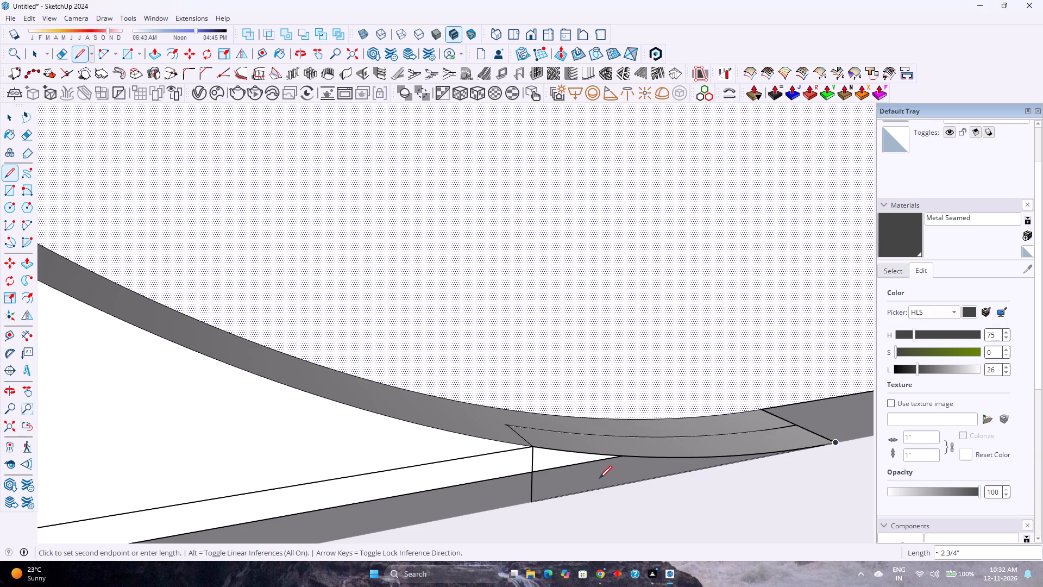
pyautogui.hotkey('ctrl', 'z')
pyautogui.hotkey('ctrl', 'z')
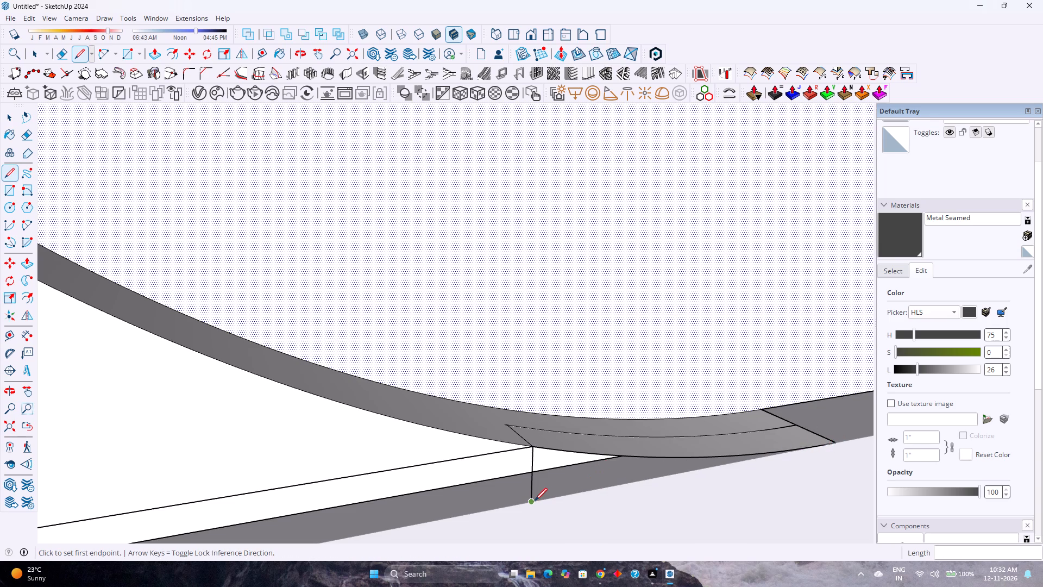
# Draw a 1/2" line across the groove's bottom from the vertical line's foot to the inner edge.
pyautogui.click(530, 500)
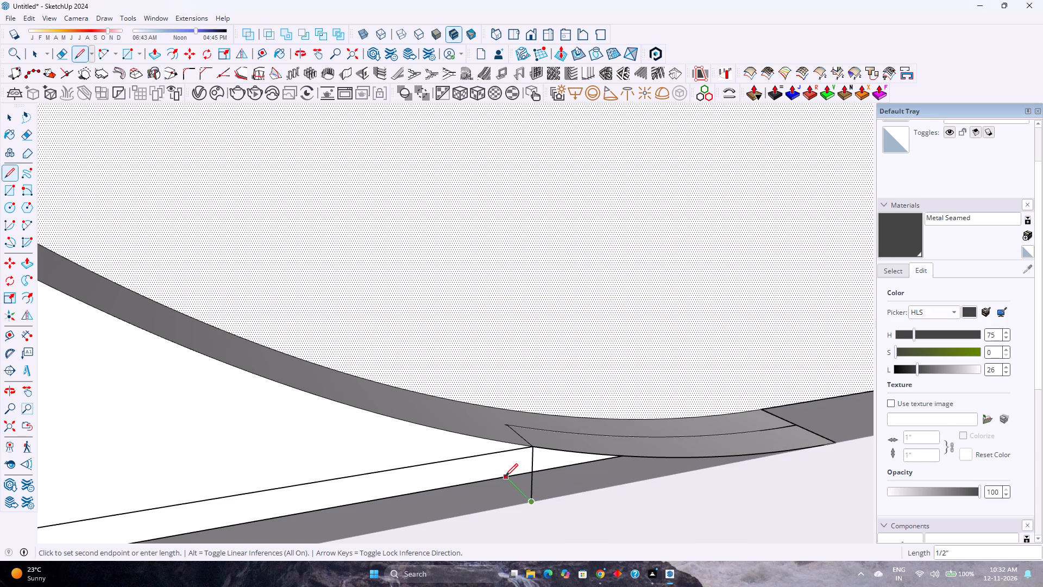
pyautogui.click(505, 476)
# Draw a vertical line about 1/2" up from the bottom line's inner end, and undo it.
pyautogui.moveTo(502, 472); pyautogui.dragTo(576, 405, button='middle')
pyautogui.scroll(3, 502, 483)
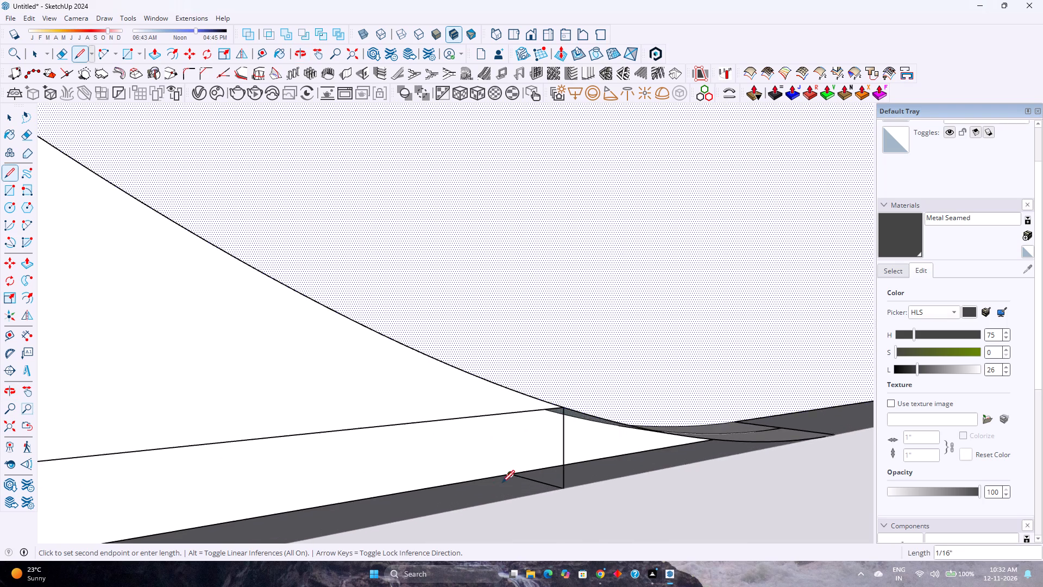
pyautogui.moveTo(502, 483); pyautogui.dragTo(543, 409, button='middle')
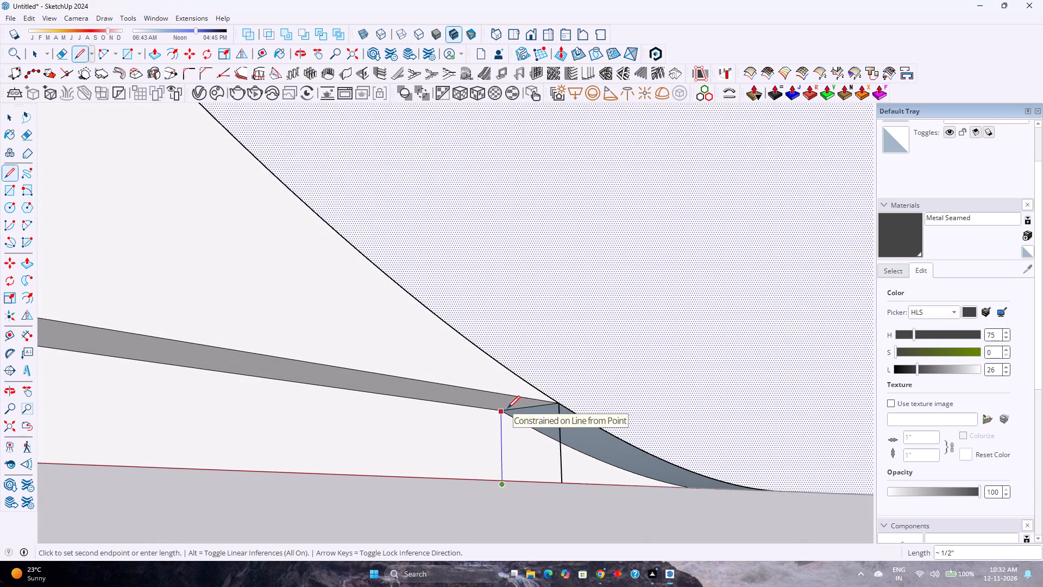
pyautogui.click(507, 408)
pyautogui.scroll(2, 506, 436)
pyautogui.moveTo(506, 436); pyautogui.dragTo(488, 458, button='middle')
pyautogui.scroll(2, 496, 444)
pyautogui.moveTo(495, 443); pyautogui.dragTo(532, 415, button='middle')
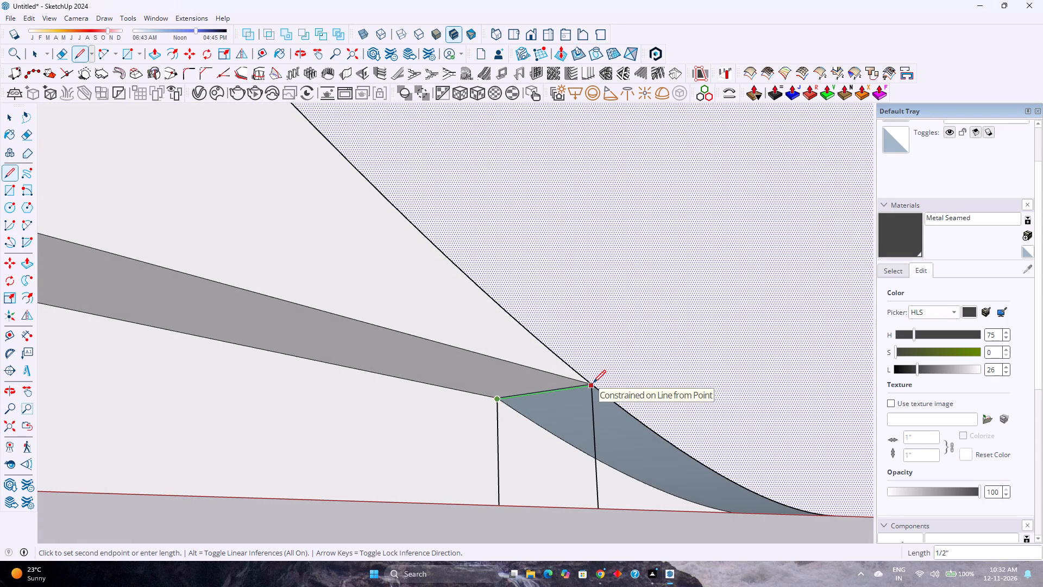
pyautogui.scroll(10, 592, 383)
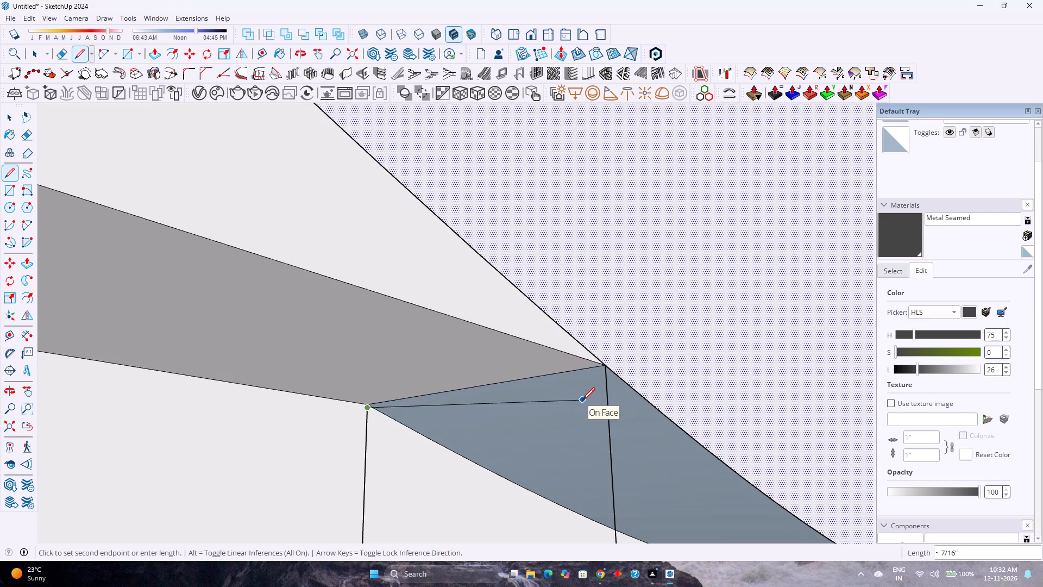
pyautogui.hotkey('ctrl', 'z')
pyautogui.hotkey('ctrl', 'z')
# Draw a 1/2" vertical line from the bottom line's inner end to the groove's upper inner corner, closing the end face.
pyautogui.scroll(-7, 582, 400)
pyautogui.moveTo(582, 408); pyautogui.dragTo(511, 461, button='middle')
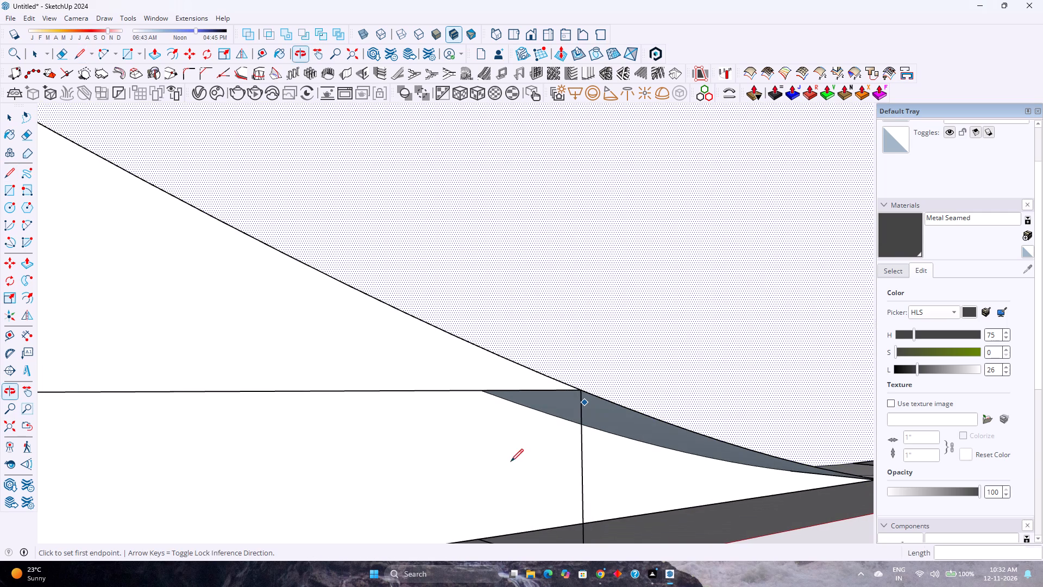
pyautogui.click(479, 533)
pyautogui.scroll(3, 469, 455)
pyautogui.moveTo(469, 455); pyautogui.dragTo(478, 386, button='middle')
pyautogui.click(480, 370)
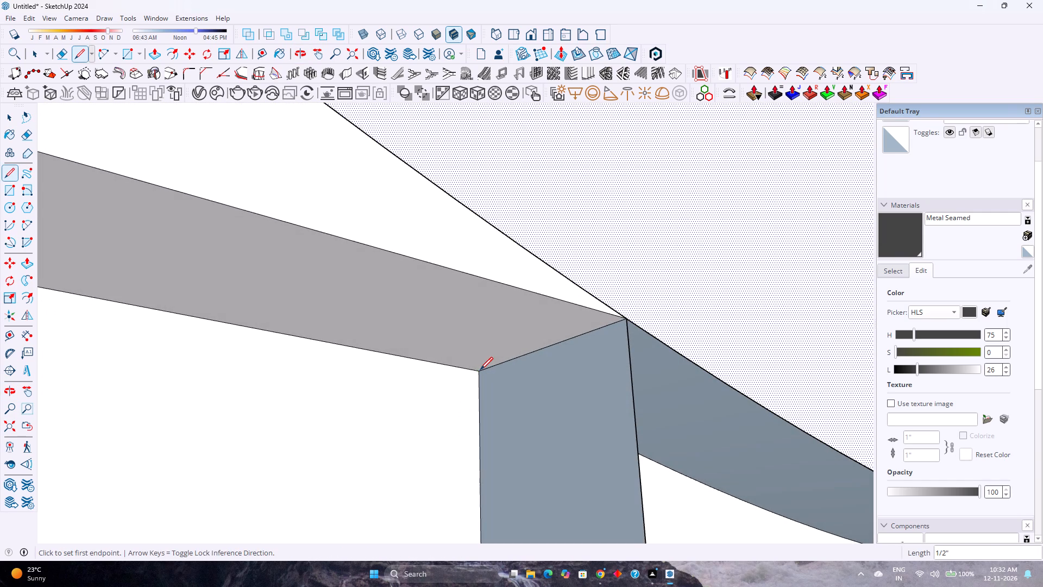
# Draw a line about 3 7/16" along the groove's bottom outer edge from the end face to the curved strip's outer corner.
pyautogui.scroll(-4, 480, 370)
pyautogui.scroll(1, 480, 370)
pyautogui.scroll(-3, 480, 370)
pyautogui.moveTo(481, 371); pyautogui.dragTo(361, 522, button='middle')
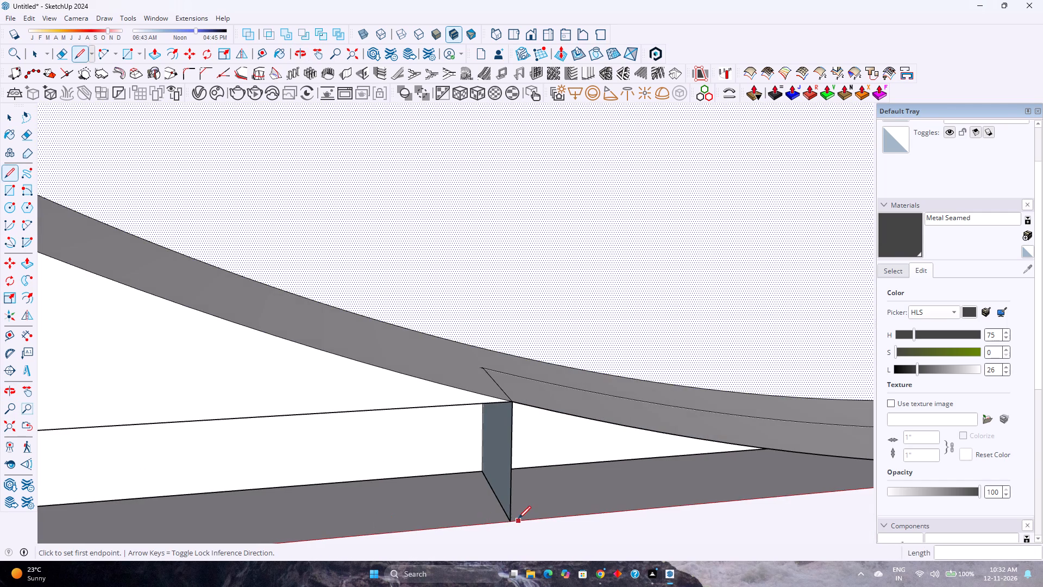
pyautogui.click(514, 519)
pyautogui.scroll(-4, 631, 508)
pyautogui.keyDown('shift'); pyautogui.moveTo(634, 496); pyautogui.dragTo(434, 444, button='middle'); pyautogui.keyUp('shift')
pyautogui.keyDown('shift'); pyautogui.moveTo(660, 442); pyautogui.dragTo(509, 449, button='middle'); pyautogui.keyUp('shift')
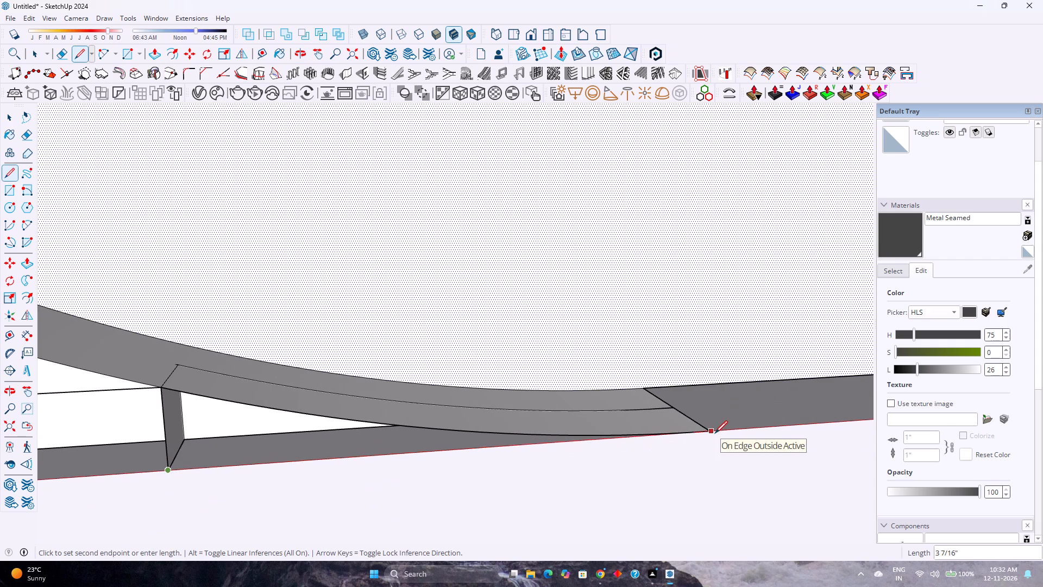
pyautogui.scroll(3, 714, 431)
pyautogui.moveTo(707, 433); pyautogui.dragTo(644, 541, button='middle')
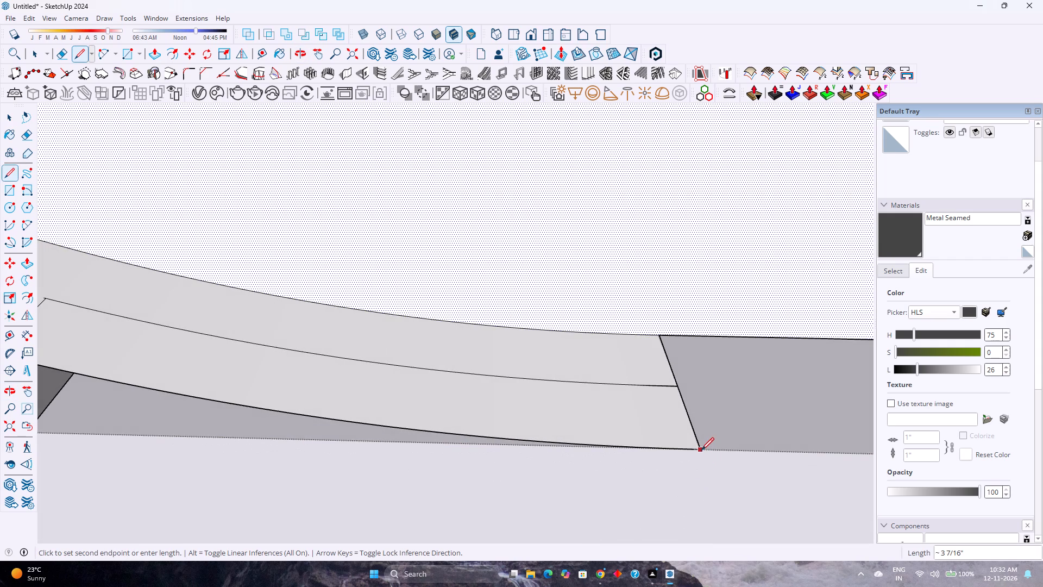
pyautogui.click(701, 449)
pyautogui.scroll(1, 701, 446)
pyautogui.scroll(-3, 701, 446)
pyautogui.scroll(-2, 639, 446)
pyautogui.moveTo(525, 443); pyautogui.dragTo(621, 383, button='middle')
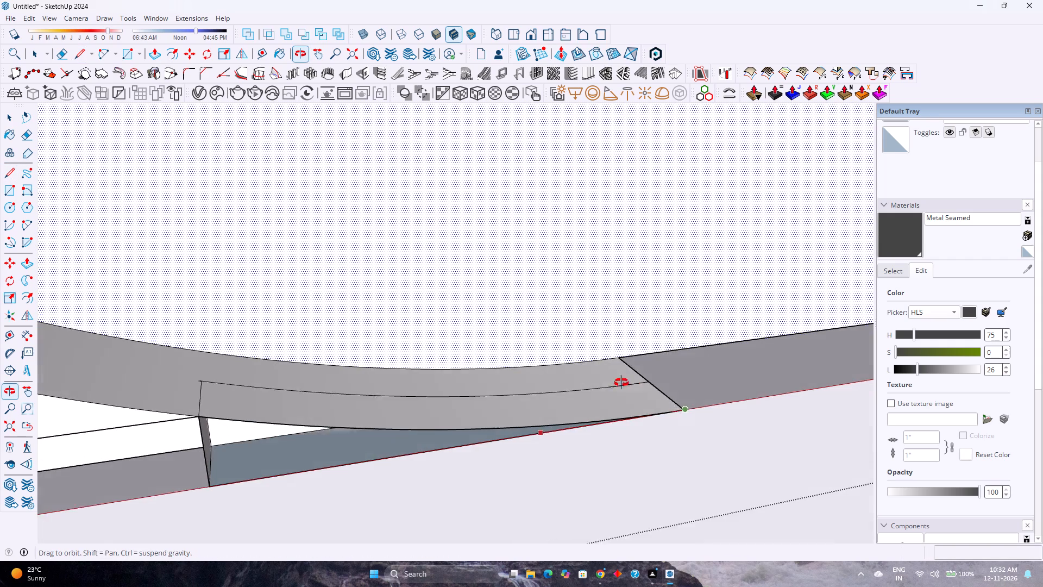
pyautogui.moveTo(621, 383); pyautogui.dragTo(627, 380, button='middle')
pyautogui.press('Escape')
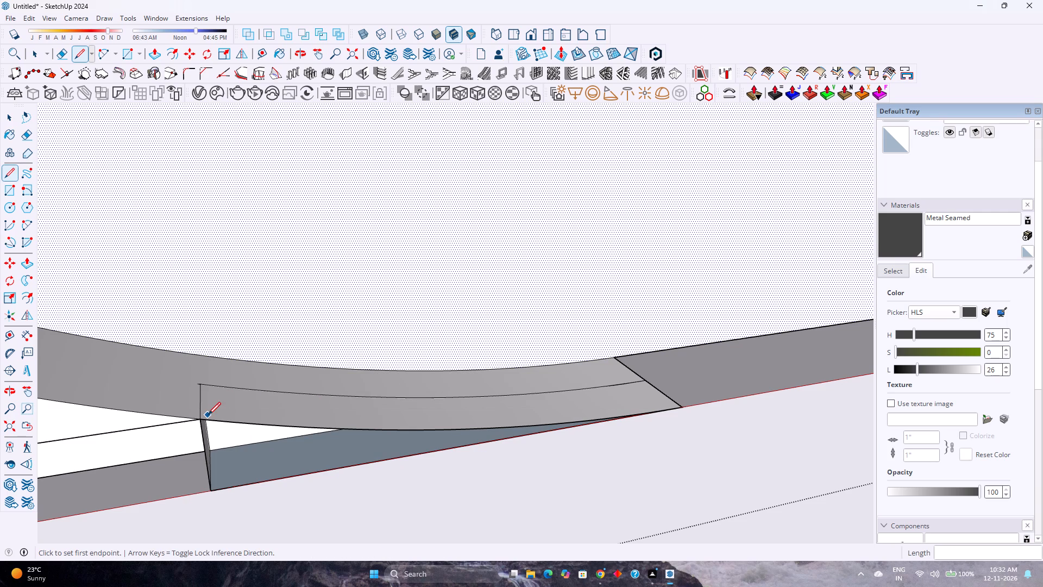
# Retrace the 1/2" vertical line below the curved strip's inner corner to close the front face beneath the curve.
pyautogui.click(199, 417)
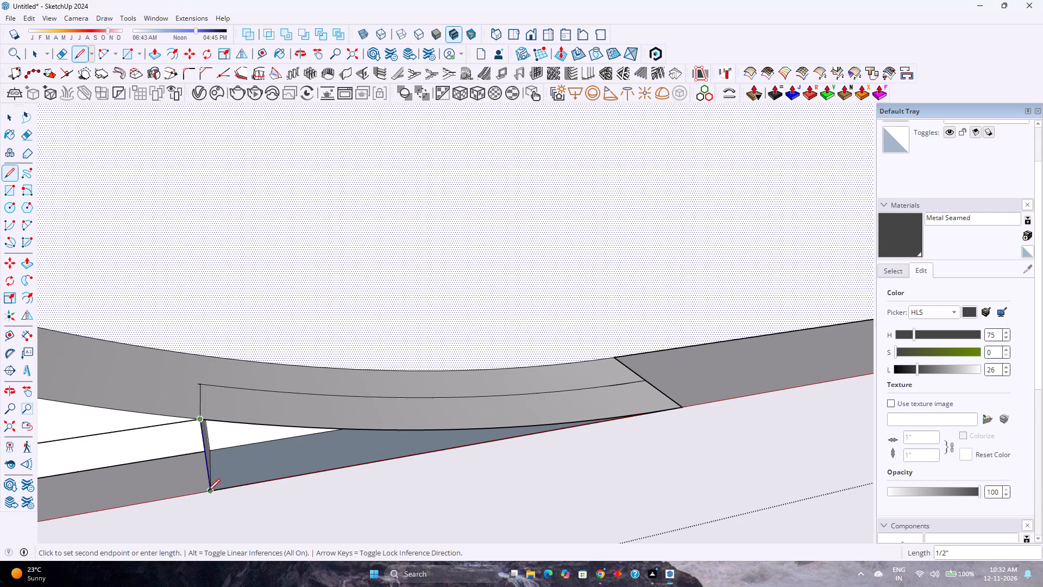
pyautogui.click(208, 491)
pyautogui.scroll(3, 208, 491)
# Reverse the new tapered front face beneath the curved strip.
pyautogui.press('space')
pyautogui.scroll(2, 216, 486)
pyautogui.click(235, 452)
pyautogui.rightClick(236, 450)
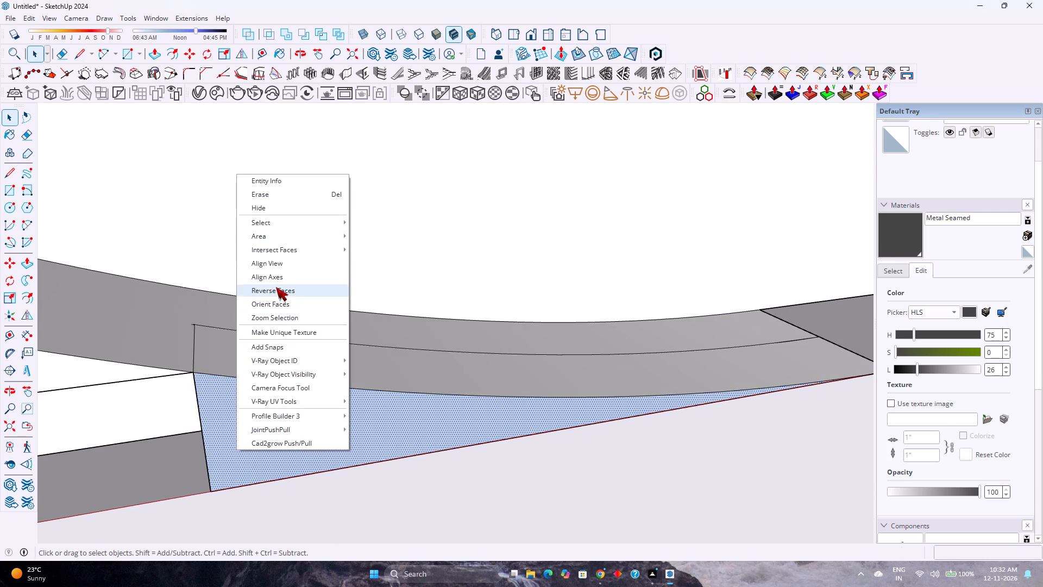
pyautogui.click(279, 292)
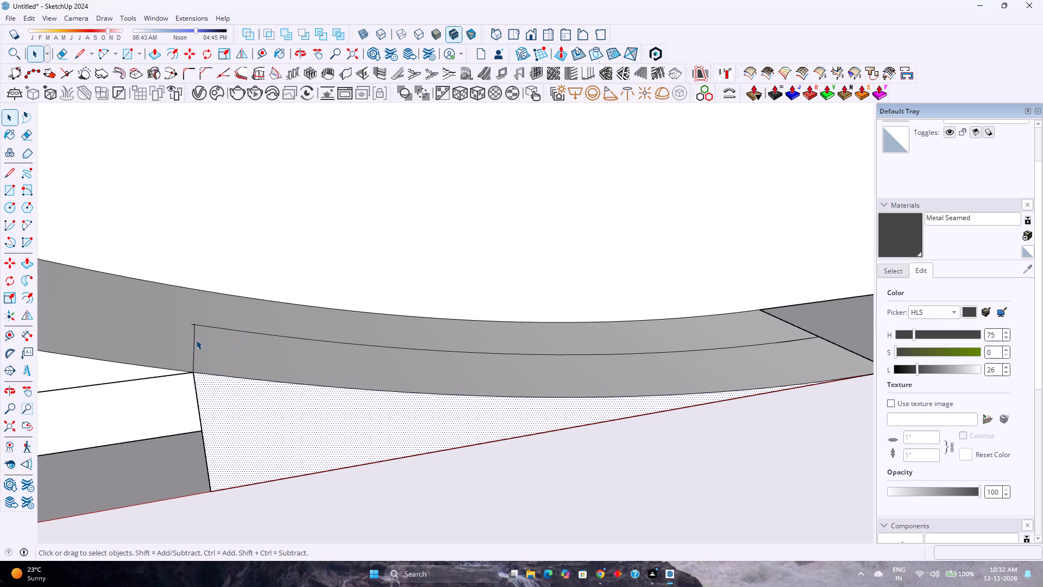
# Delete the short line crossing the curved strip at the inner end of the copied curve.
pyautogui.click(194, 342)
pyautogui.press('Delete')
pyautogui.moveTo(205, 343); pyautogui.dragTo(332, 304, button='middle')
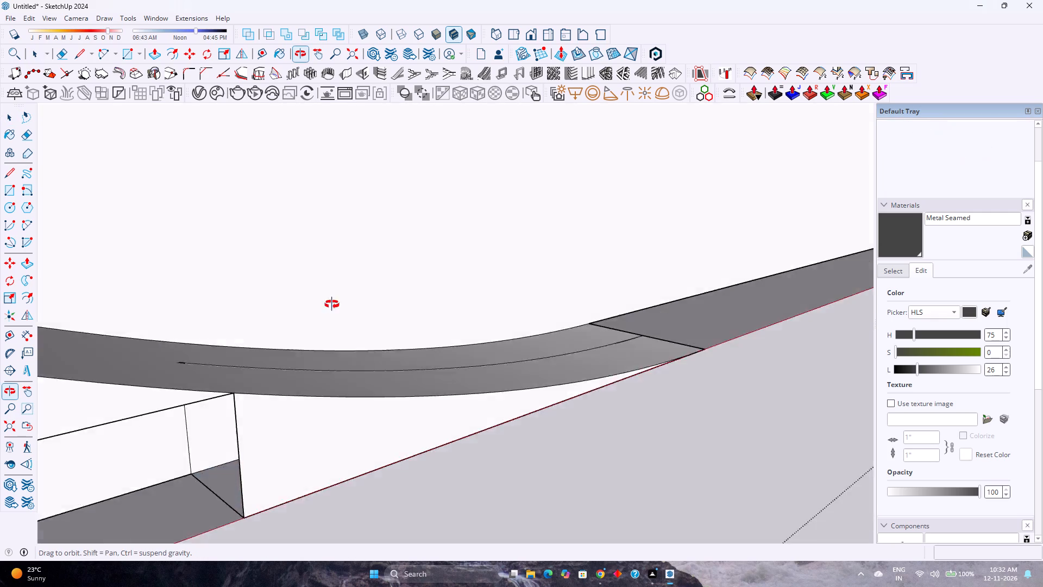
pyautogui.moveTo(332, 304); pyautogui.dragTo(276, 408, button='middle')
pyautogui.press('Delete')
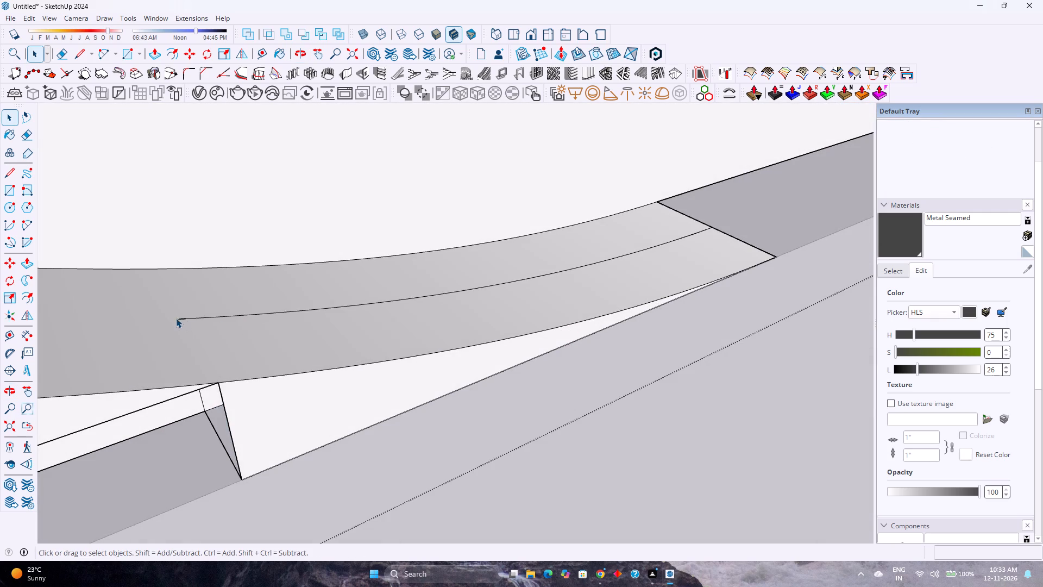
# Delete the copied curve running along the curved strip and the tiny edge left at its inner end.
pyautogui.click(183, 318)
pyautogui.scroll(6, 184, 318)
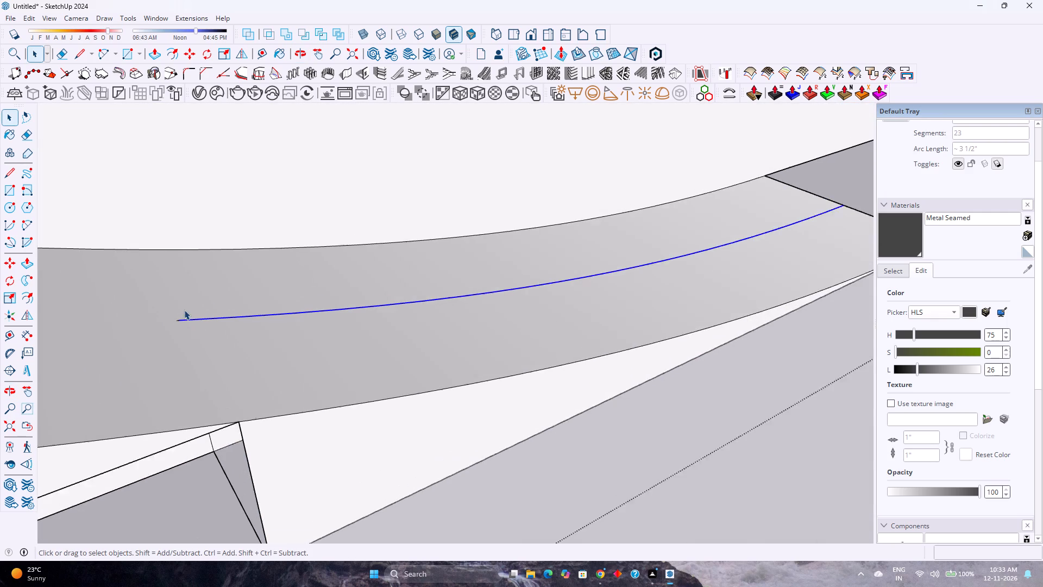
pyautogui.scroll(19, 184, 310)
pyautogui.press('Delete')
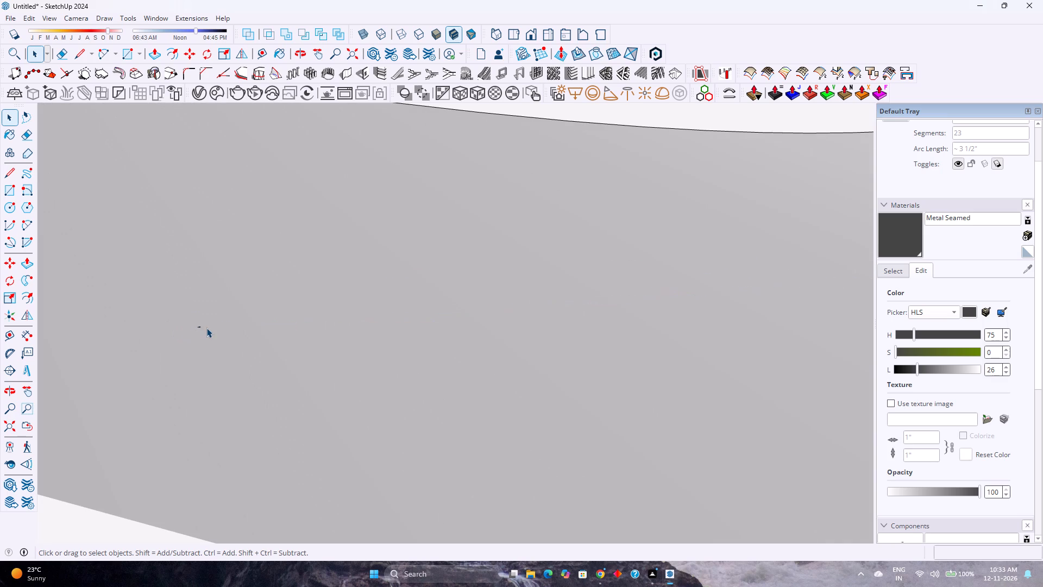
pyautogui.click(199, 327)
pyautogui.press('Delete')
pyautogui.scroll(-2, 204, 334)
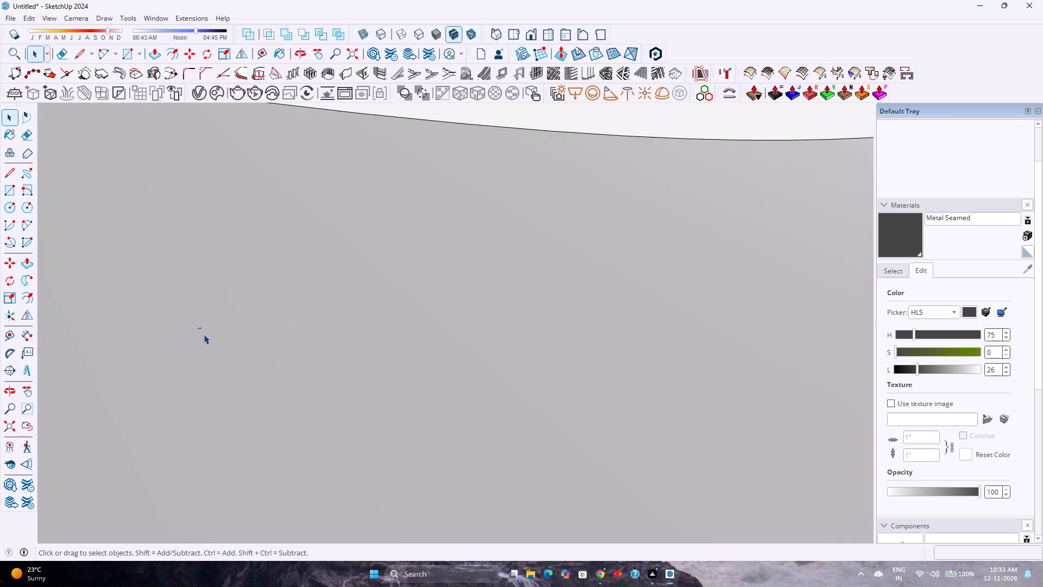
pyautogui.scroll(-7, 204, 334)
pyautogui.click(1, 427)
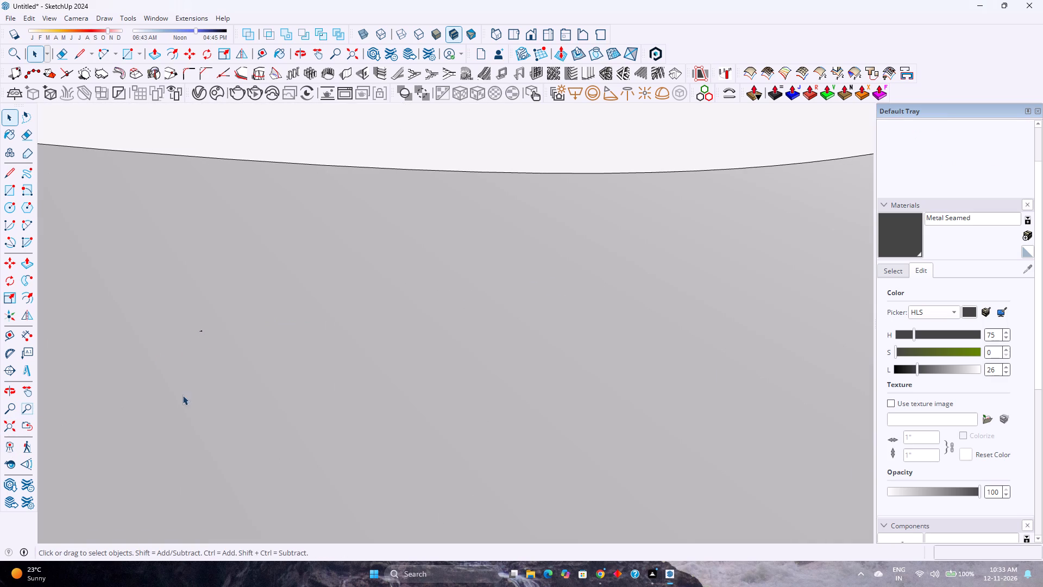
# Rebuild the groove's back, top and end faces with a 1/2" vertical inner line and a 1/2" top line to the panel's curve.
pyautogui.scroll(-9, 187, 393)
pyautogui.moveTo(196, 390); pyautogui.dragTo(262, 296, button='middle')
pyautogui.scroll(-8, 275, 284)
pyautogui.moveTo(198, 399); pyautogui.dragTo(279, 321, button='middle')
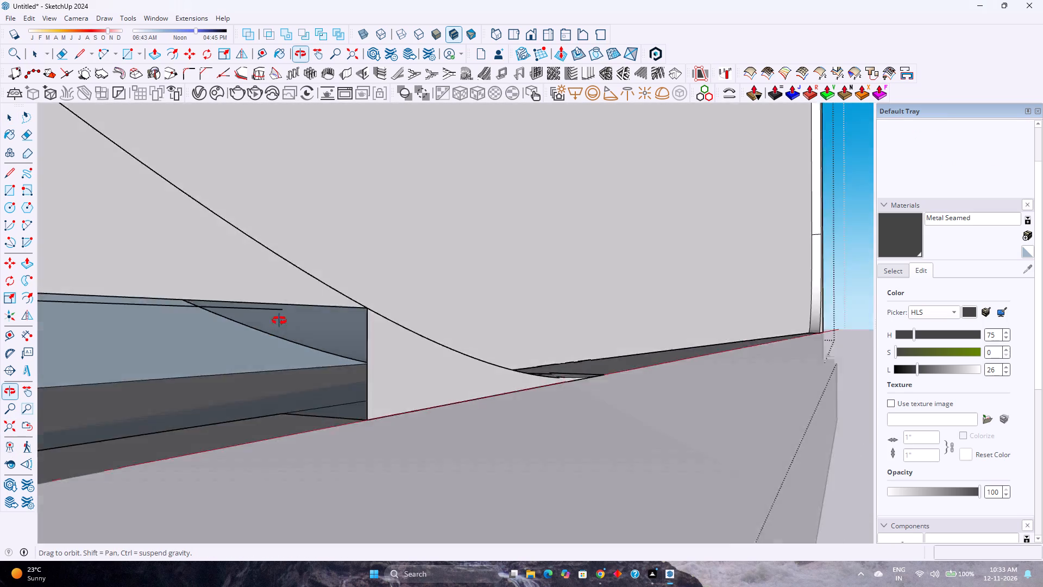
pyautogui.moveTo(279, 321); pyautogui.dragTo(370, 304, button='middle')
pyautogui.scroll(3, 361, 311)
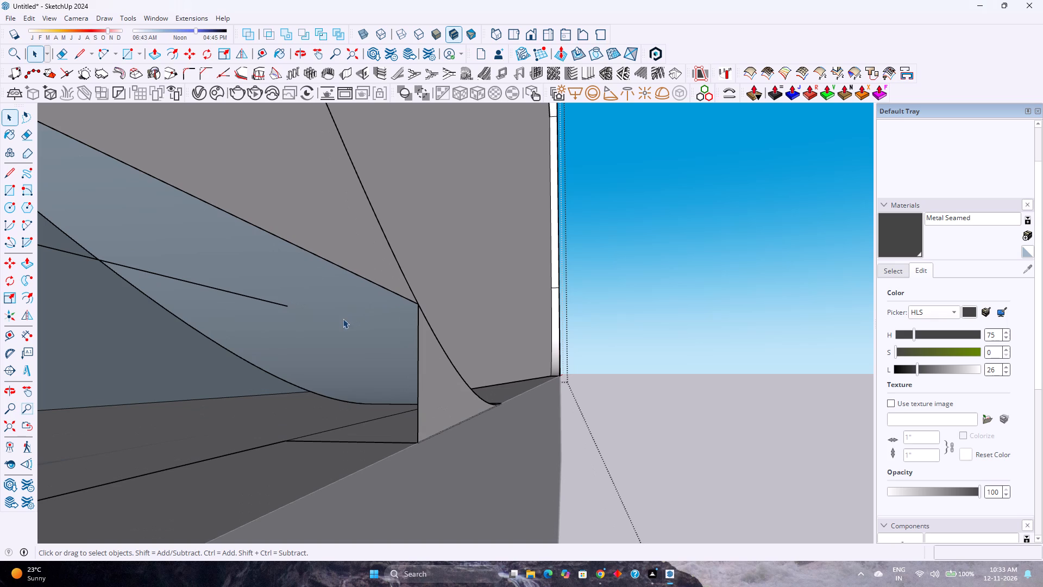
pyautogui.press('l')
pyautogui.click(288, 307)
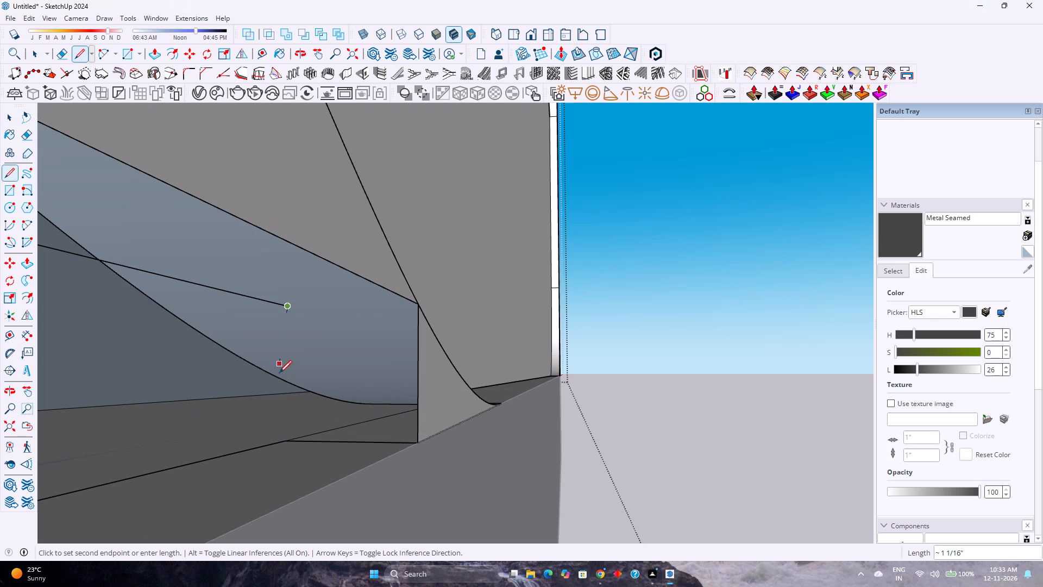
pyautogui.click(291, 436)
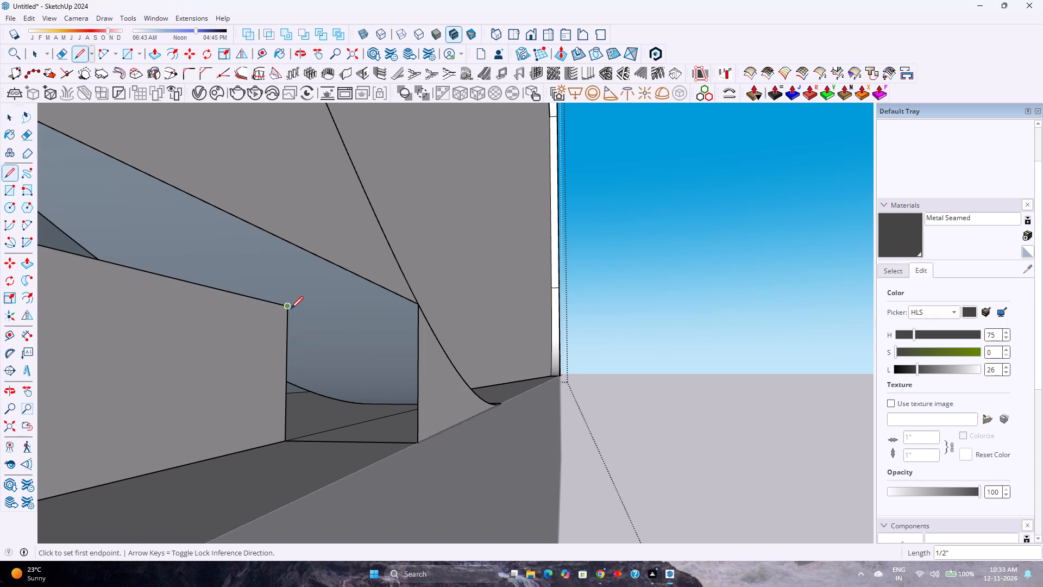
pyautogui.click(291, 307)
pyautogui.click(420, 304)
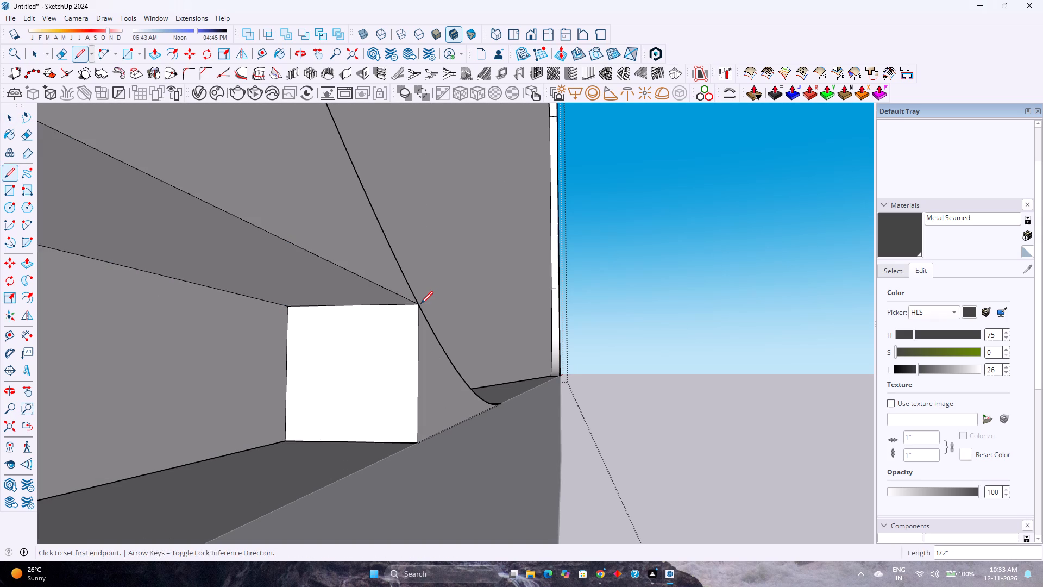
pyautogui.moveTo(420, 304); pyautogui.dragTo(213, 404, button='middle')
pyautogui.scroll(-4, 219, 404)
pyautogui.press('space')
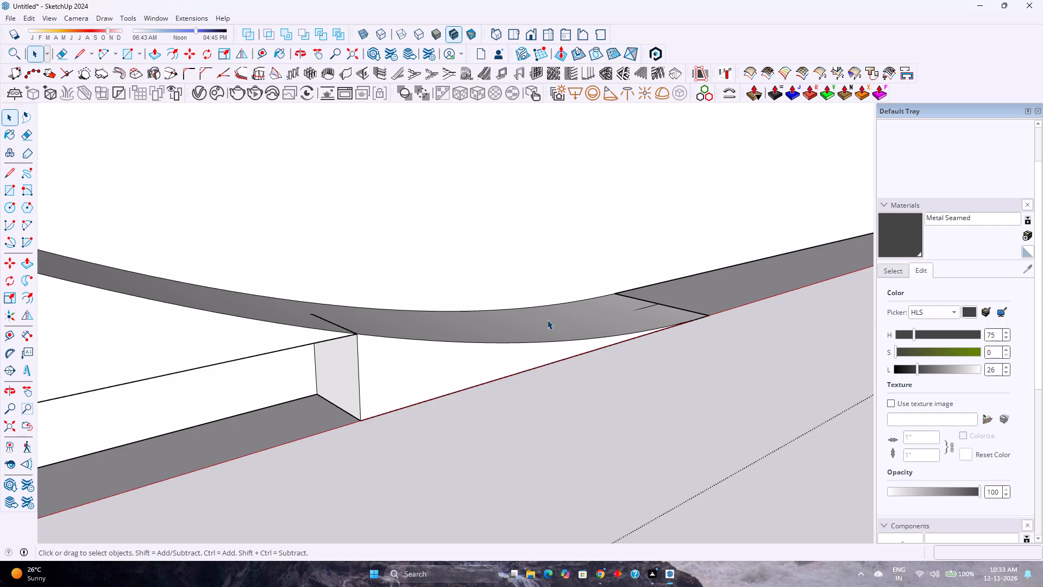
# Delete the short stray edge on the curved strip beside its outer end line.
pyautogui.moveTo(547, 320); pyautogui.dragTo(297, 452, button='middle')
pyautogui.click(699, 402)
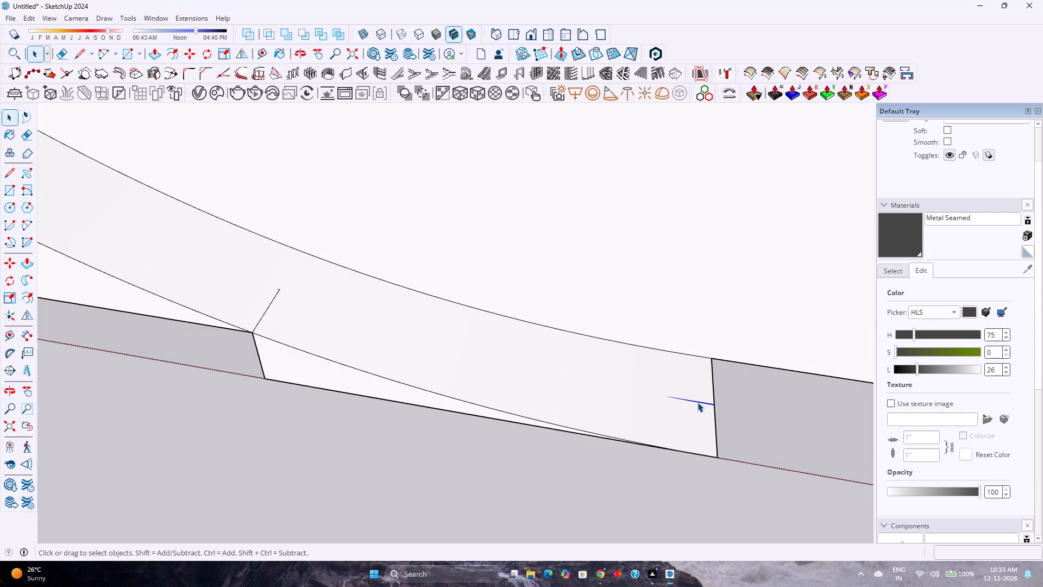
pyautogui.press('Delete')
# Delete the short line crossing the curved strip at the groove's end corner.
pyautogui.scroll(-3, 514, 398)
pyautogui.moveTo(290, 398); pyautogui.dragTo(475, 301, button='middle')
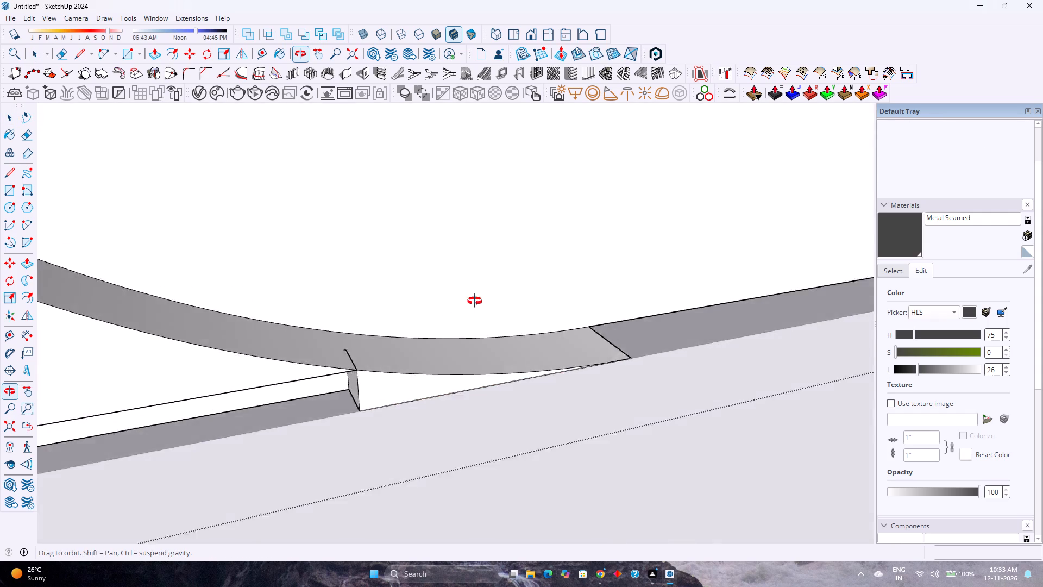
pyautogui.moveTo(475, 301); pyautogui.dragTo(307, 449, button='middle')
pyautogui.scroll(6, 319, 313)
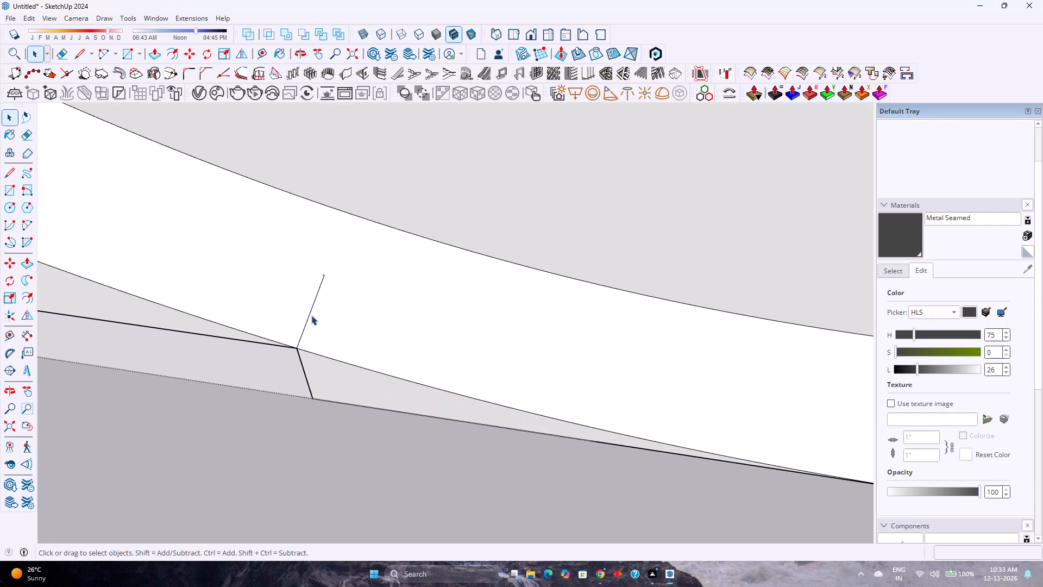
pyautogui.click(311, 309)
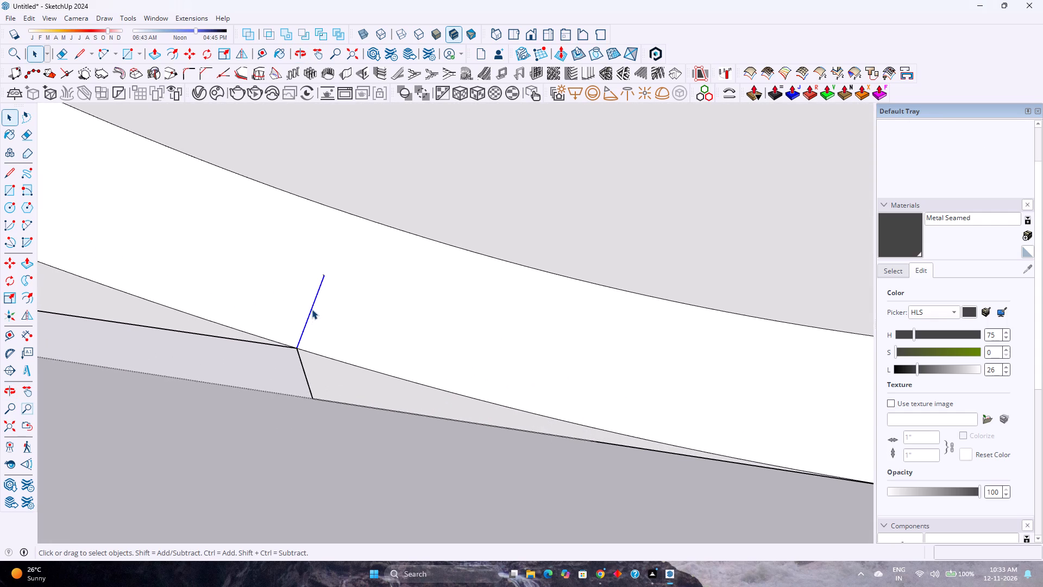
pyautogui.press('Delete')
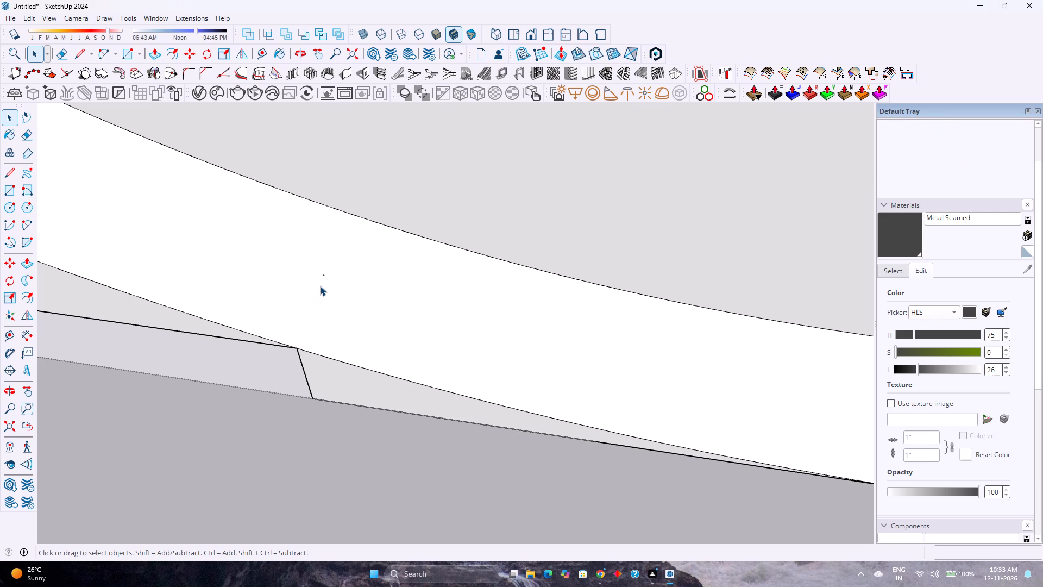
# Hide the curved strip's face to expose the groove end behind it.
pyautogui.click(318, 285)
pyautogui.rightClick(318, 285)
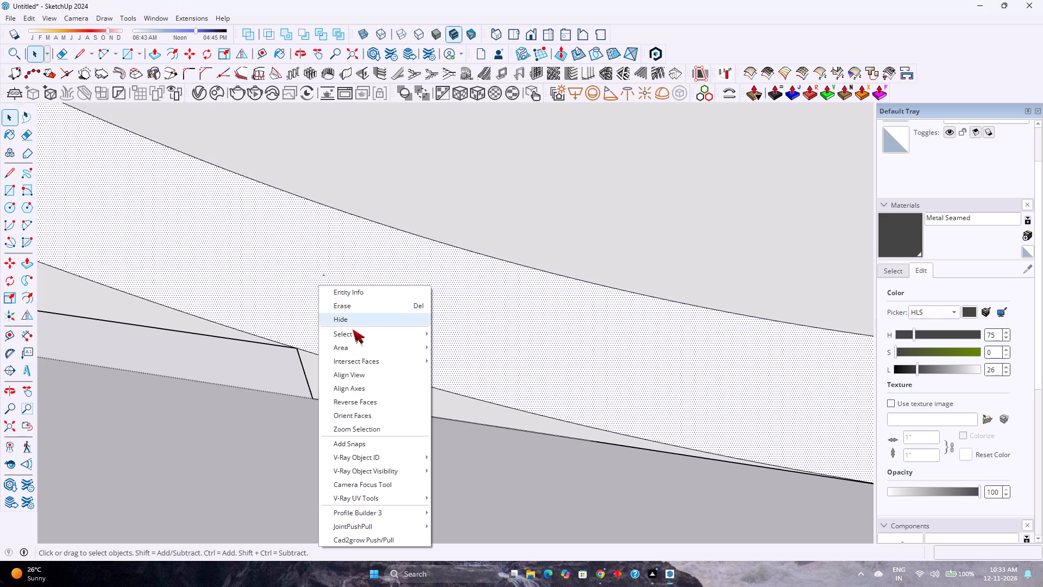
pyautogui.click(351, 317)
# Draw a 1/2" line between the front and inner top corners of the groove's end to close its top face.
pyautogui.scroll(5, 328, 289)
pyautogui.scroll(-1, 325, 277)
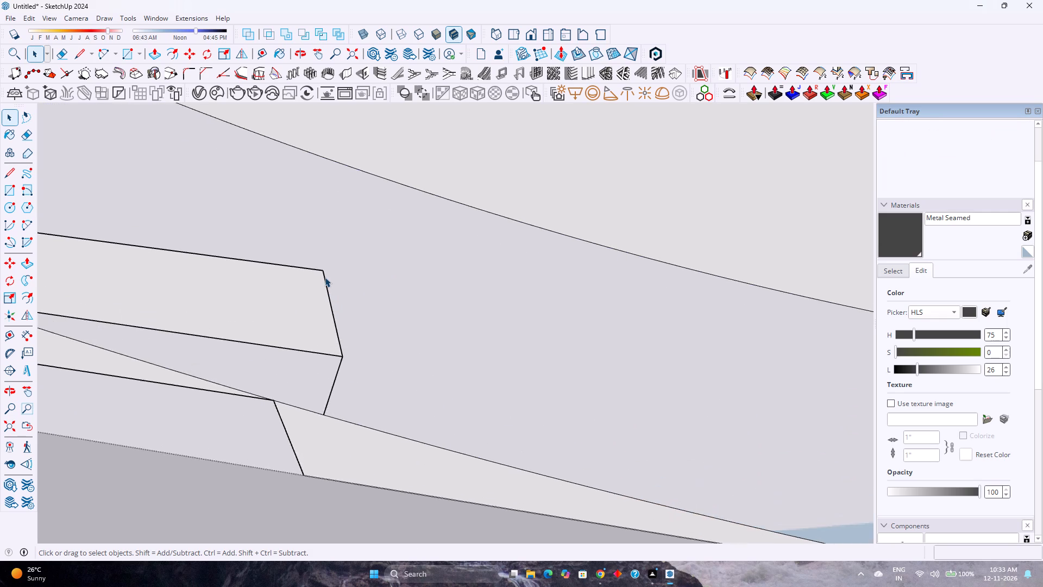
pyautogui.scroll(-4, 325, 277)
pyautogui.moveTo(324, 278); pyautogui.dragTo(432, 316, button='middle')
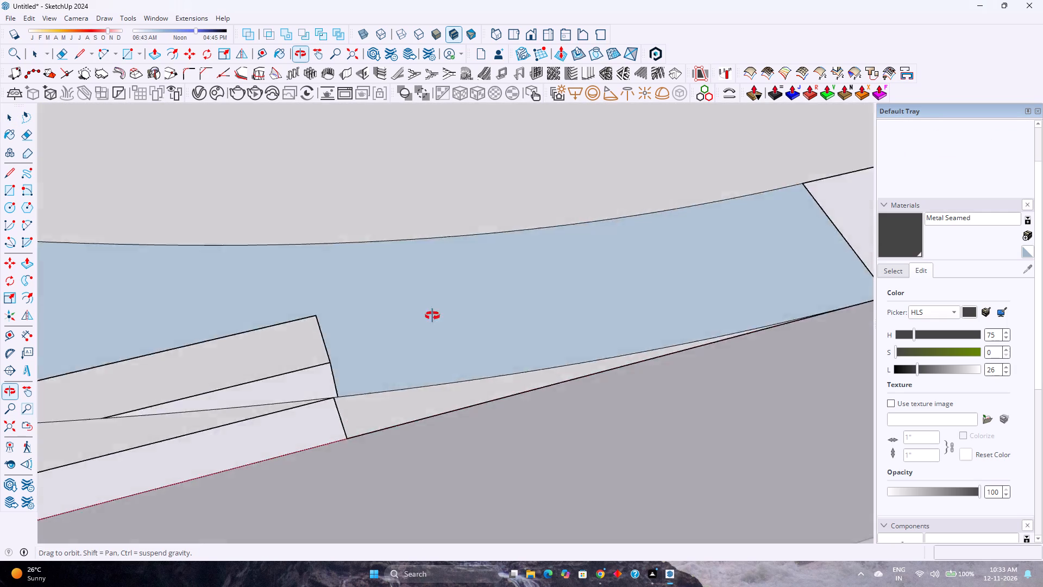
pyautogui.moveTo(432, 316); pyautogui.dragTo(361, 353, button='middle')
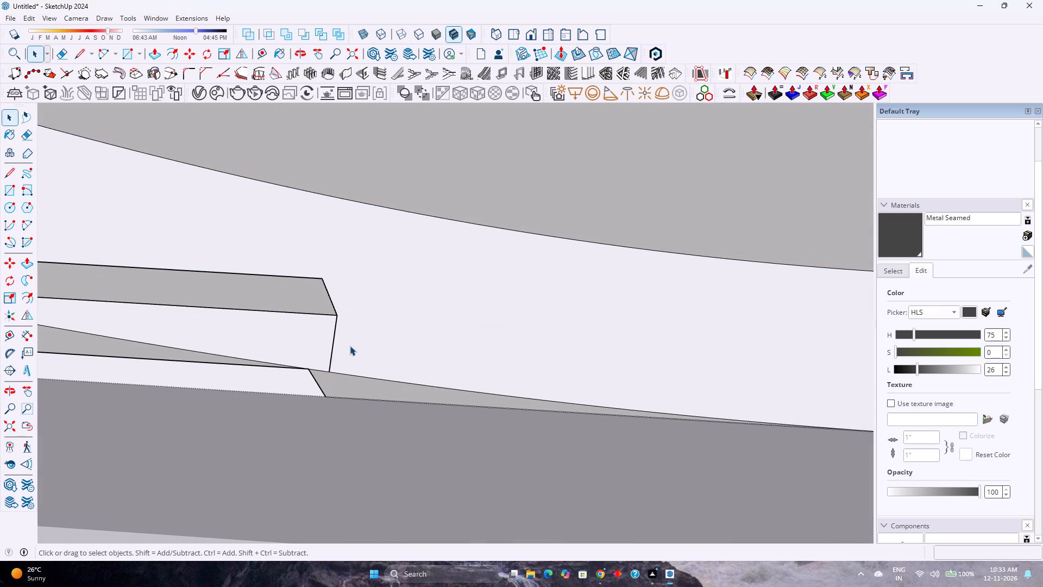
pyautogui.press('l')
pyautogui.moveTo(279, 368); pyautogui.dragTo(587, 149, button='middle')
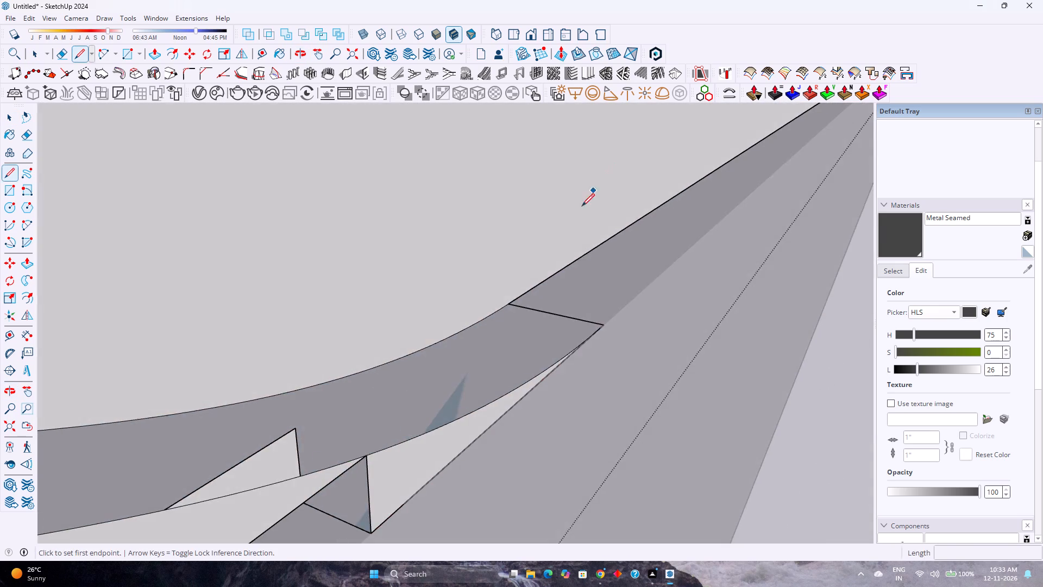
pyautogui.moveTo(384, 319); pyautogui.dragTo(178, 402, button='middle')
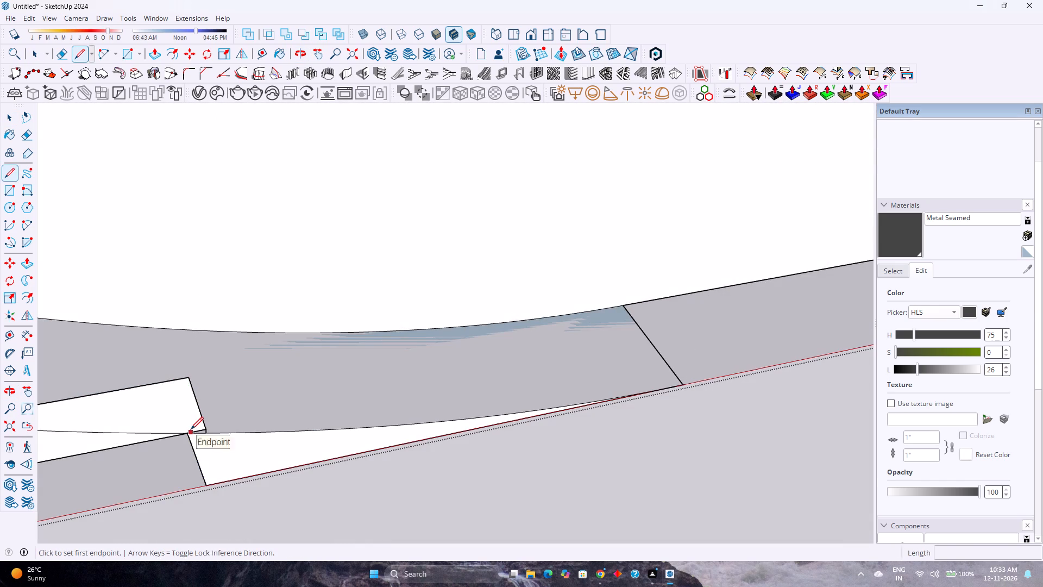
pyautogui.click(186, 433)
pyautogui.click(190, 378)
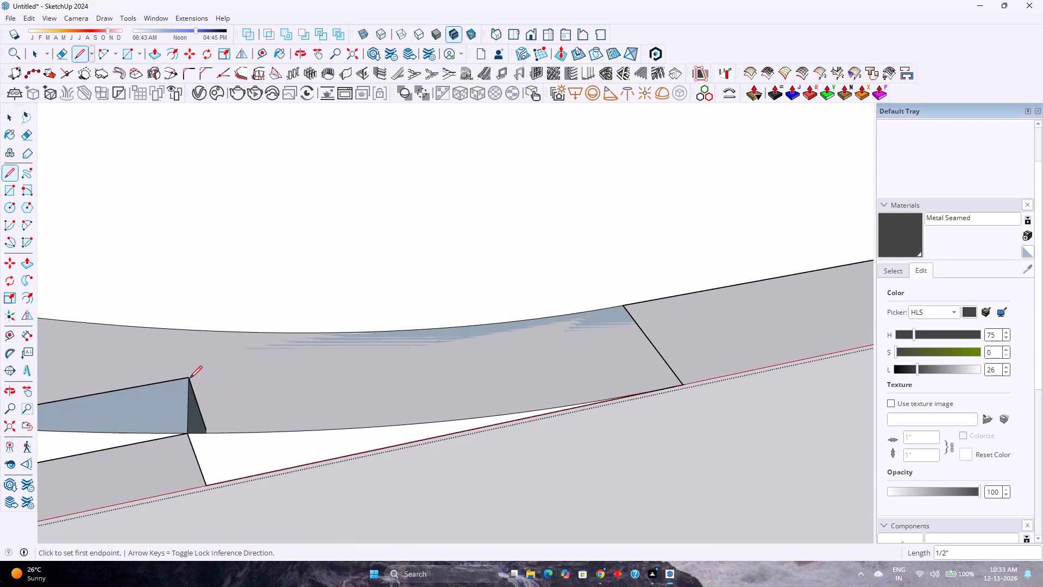
pyautogui.press('space')
# Examine the groove's end face and top edges where they meet the curved strip.
pyautogui.moveTo(116, 450); pyautogui.dragTo(217, 432, button='middle')
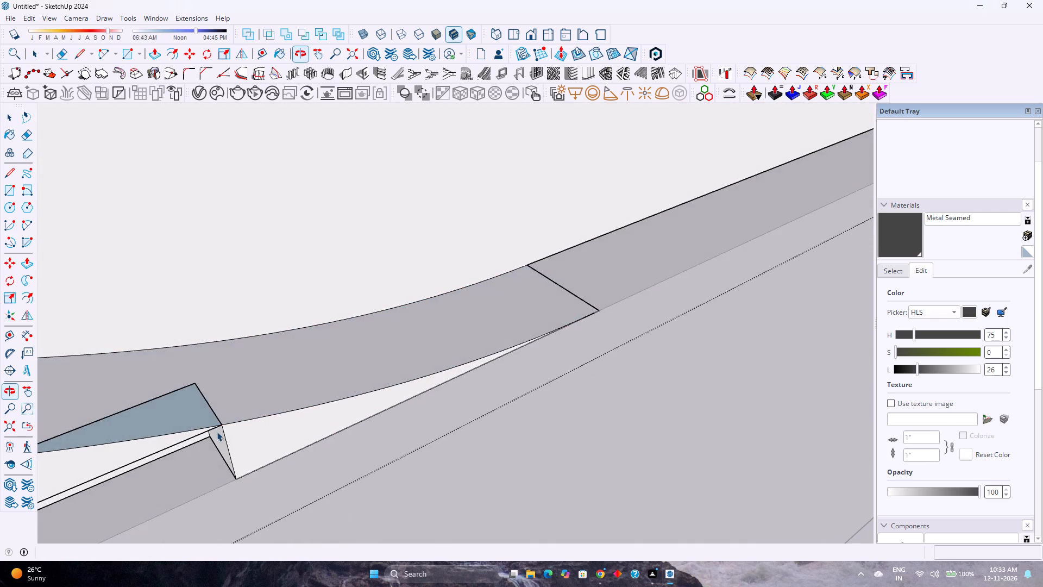
pyautogui.moveTo(217, 432); pyautogui.dragTo(217, 432, button='middle')
pyautogui.scroll(-3, 209, 422)
pyautogui.keyDown('shift'); pyautogui.moveTo(212, 415); pyautogui.dragTo(342, 409, button='middle'); pyautogui.keyUp('shift')
pyautogui.scroll(2, 324, 422)
pyautogui.moveTo(324, 422); pyautogui.dragTo(389, 302, button='middle')
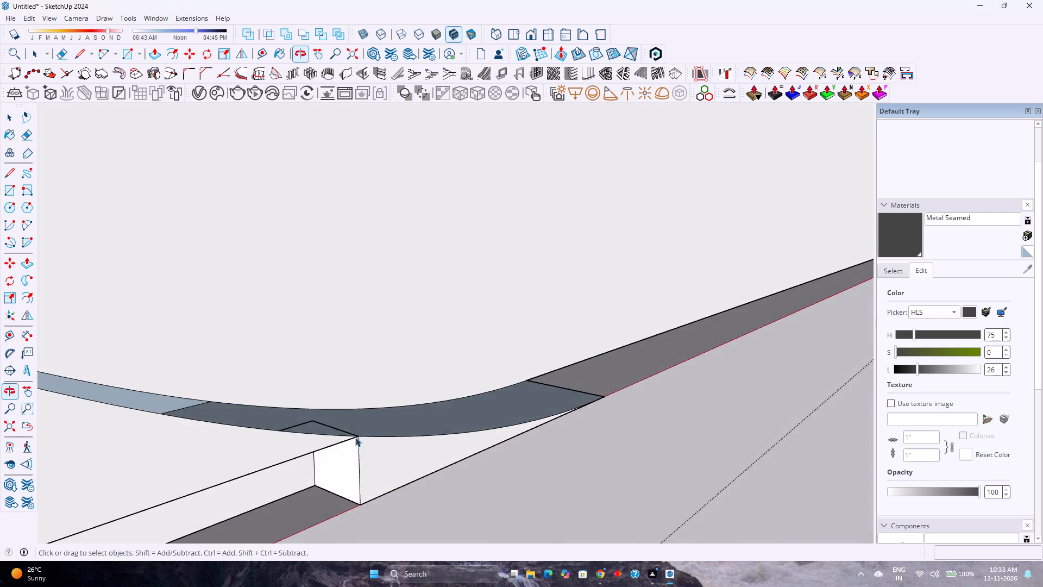
pyautogui.scroll(1, 337, 451)
pyautogui.keyDown('shift'); pyautogui.moveTo(335, 452); pyautogui.dragTo(406, 326, button='middle'); pyautogui.keyUp('shift')
pyautogui.scroll(3, 406, 326)
pyautogui.moveTo(403, 338); pyautogui.dragTo(482, 249, button='middle')
pyautogui.scroll(3, 432, 327)
pyautogui.moveTo(430, 327); pyautogui.dragTo(365, 377, button='middle')
pyautogui.scroll(-4, 364, 377)
pyautogui.moveTo(370, 374); pyautogui.dragTo(348, 396, button='middle')
pyautogui.scroll(1, 359, 381)
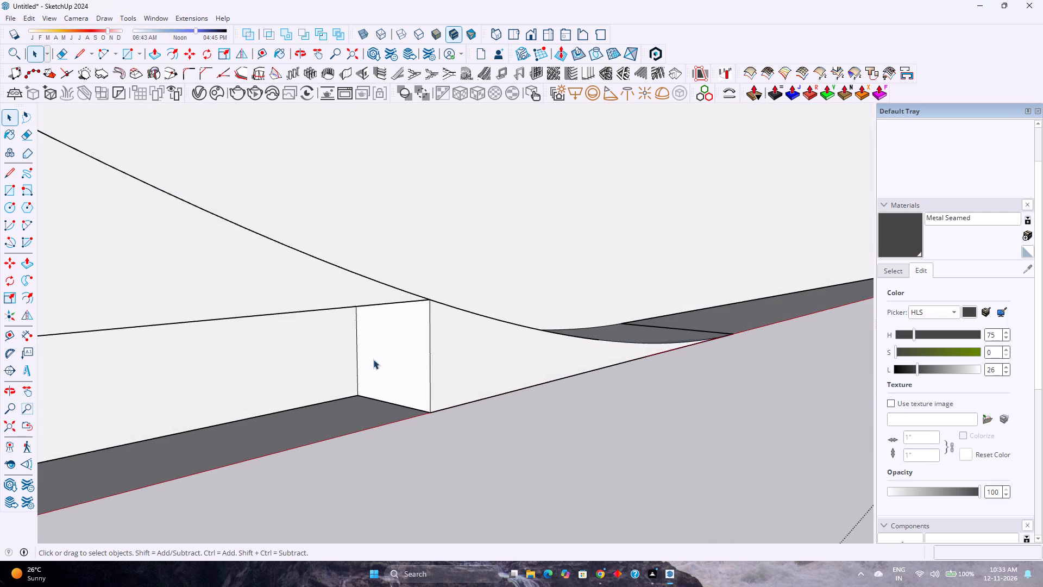
pyautogui.scroll(-5, 373, 359)
pyautogui.moveTo(376, 366); pyautogui.dragTo(313, 446, button='middle')
pyautogui.scroll(-2, 361, 393)
pyautogui.moveTo(392, 369); pyautogui.dragTo(348, 473, button='middle')
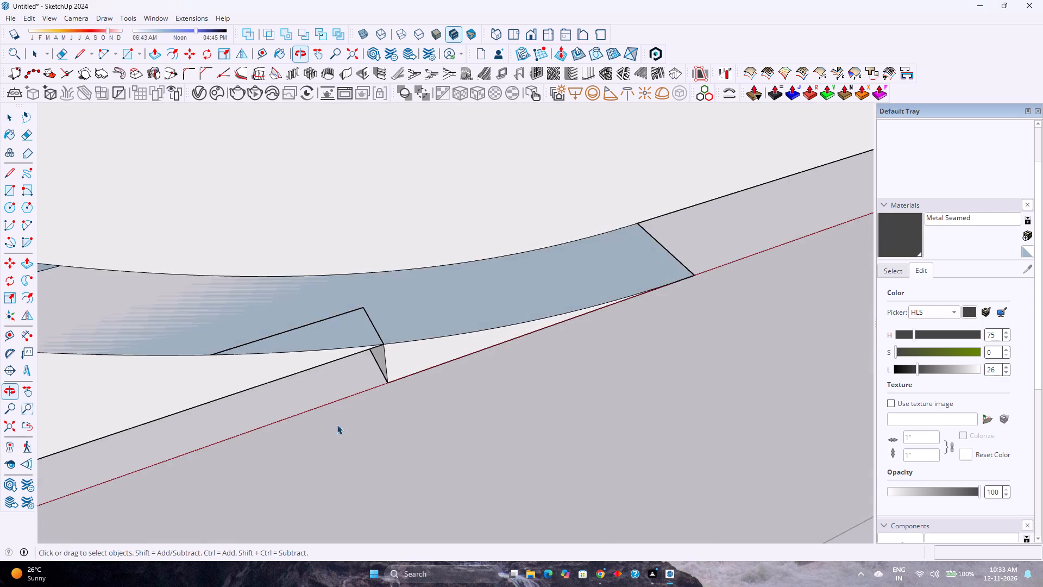
pyautogui.scroll(-4, 370, 363)
pyautogui.keyDown('shift'); pyautogui.moveTo(300, 363); pyautogui.dragTo(501, 309, button='middle'); pyautogui.keyUp('shift')
pyautogui.scroll(-3, 547, 311)
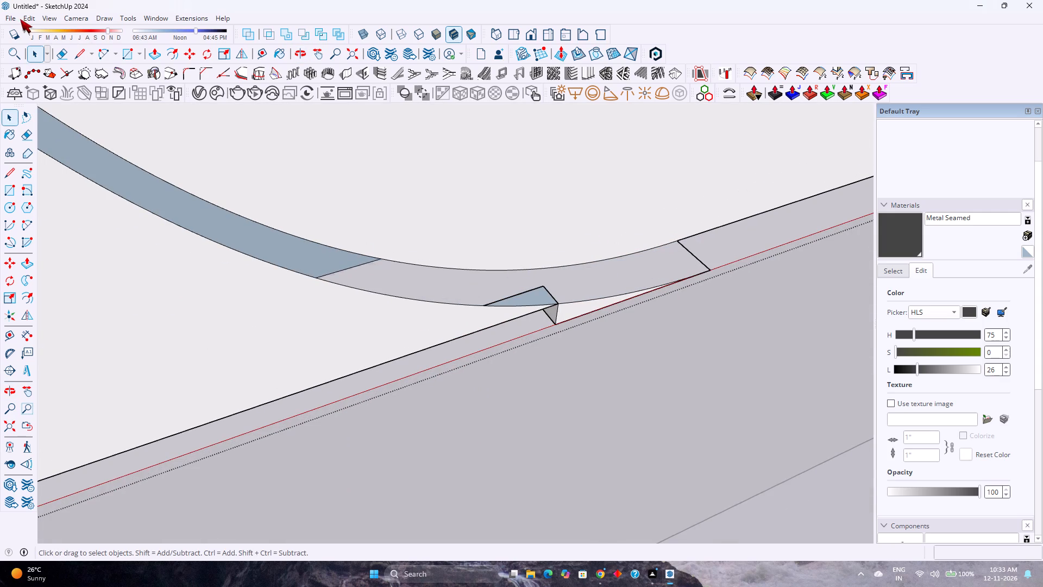
# Unhide all hidden geometry to bring back the curved strip's face.
pyautogui.click(25, 15)
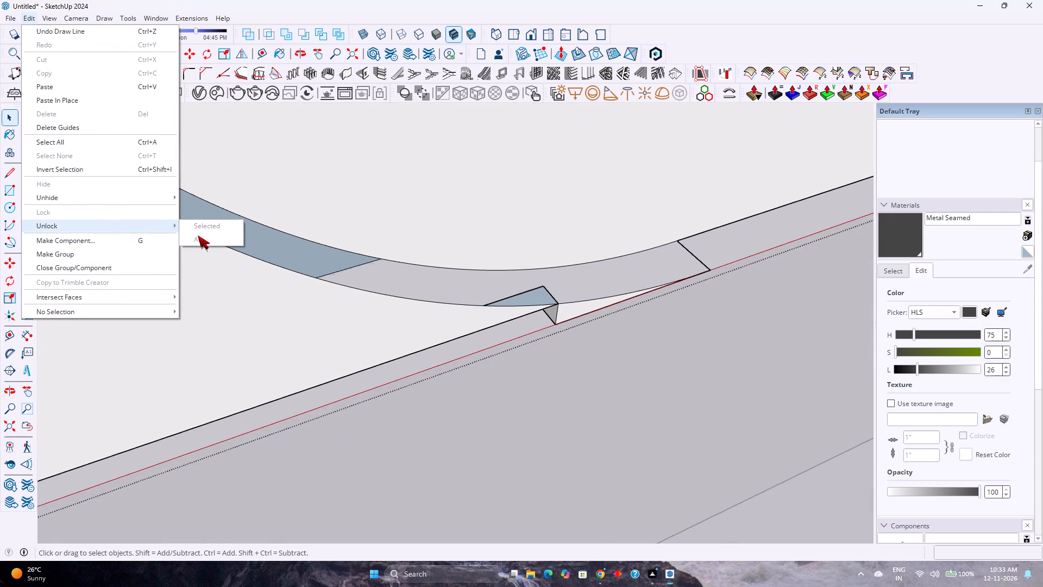
pyautogui.click(208, 223)
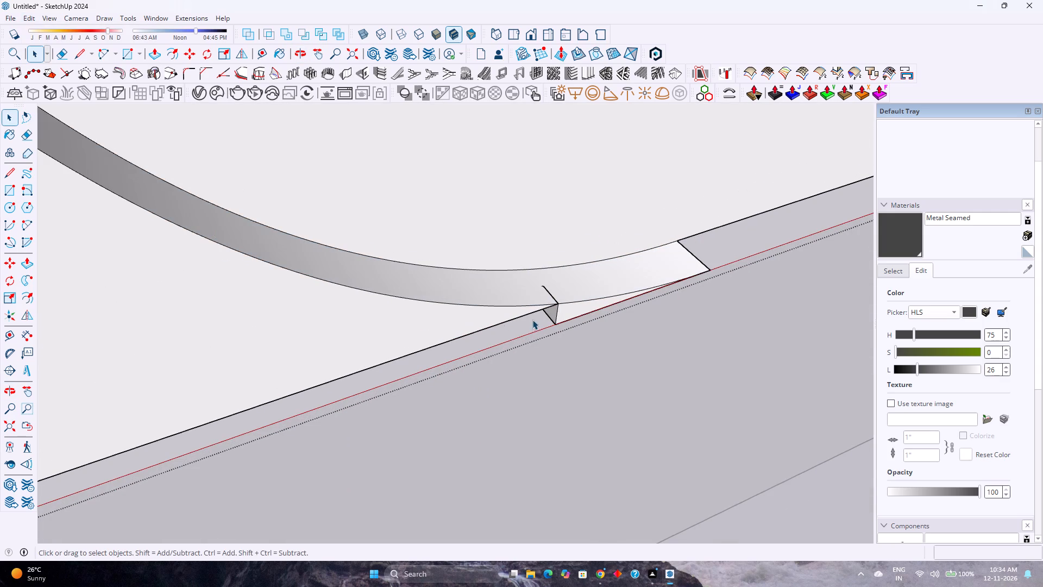
# Push/Pull the groove's end face 1/8" back from the panel's curve, shortening the groove.
pyautogui.scroll(3, 538, 320)
pyautogui.moveTo(543, 319); pyautogui.dragTo(620, 194, button='middle')
pyautogui.scroll(6, 535, 292)
pyautogui.moveTo(544, 291); pyautogui.dragTo(593, 201, button='middle')
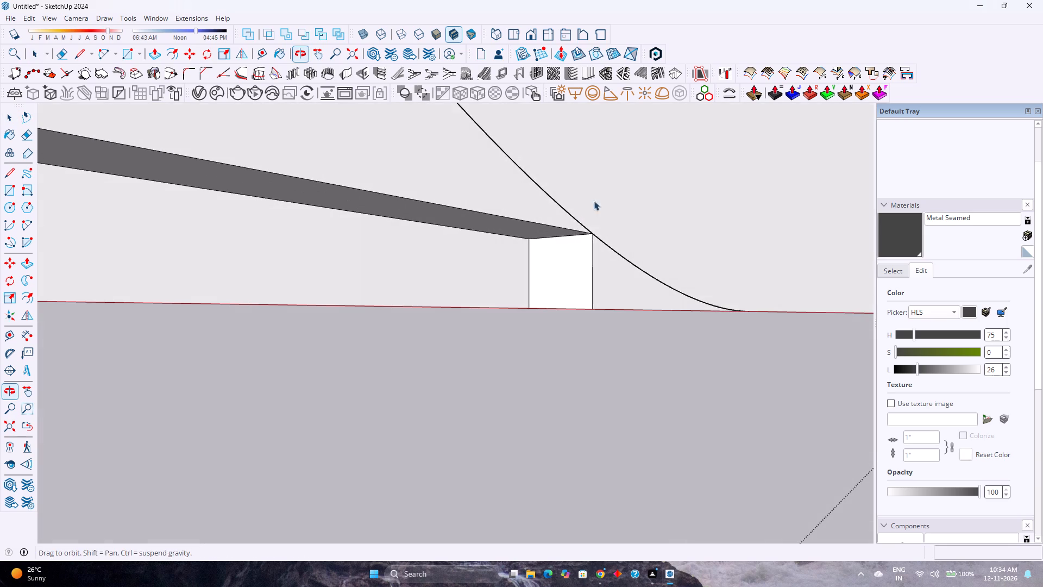
pyautogui.press('p')
pyautogui.click(567, 267)
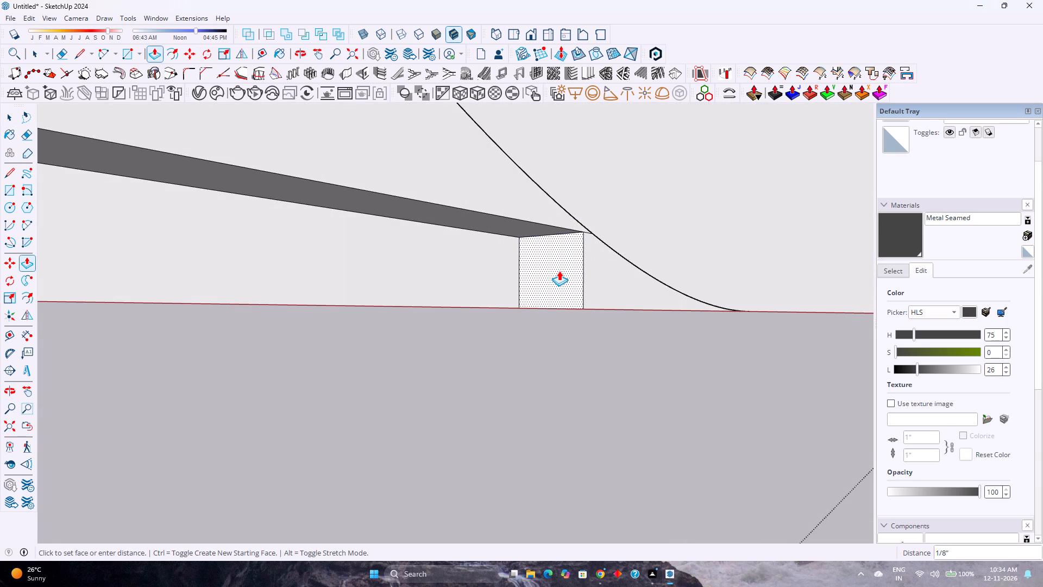
pyautogui.click(559, 271)
# Erase the leftover short edge between the groove's end and the panel's curve.
pyautogui.scroll(1, 594, 223)
pyautogui.moveTo(595, 224); pyautogui.dragTo(441, 354, button='middle')
pyautogui.scroll(5, 431, 384)
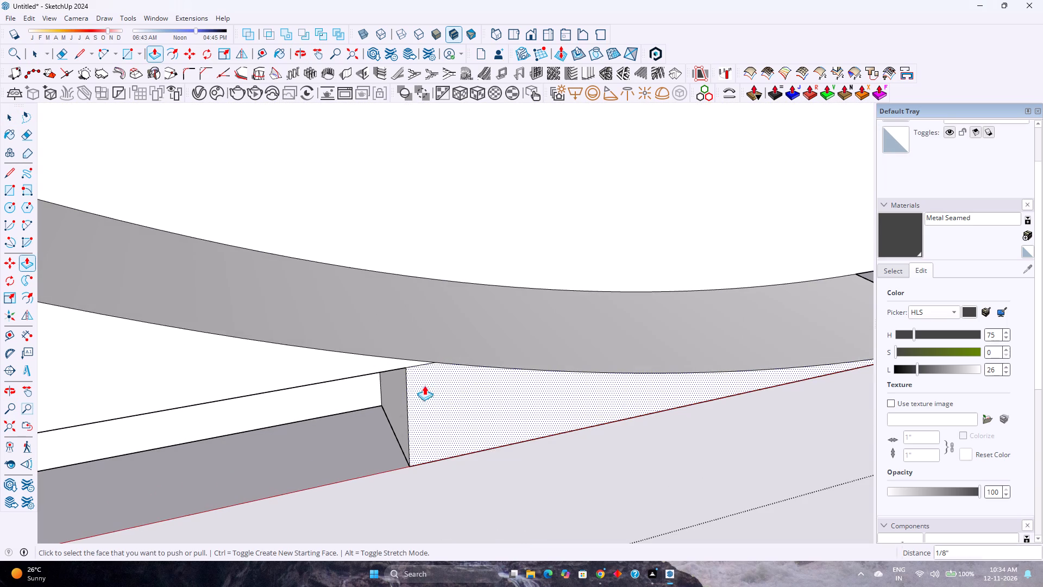
pyautogui.press('e')
pyautogui.click(417, 366)
pyautogui.scroll(-4, 417, 377)
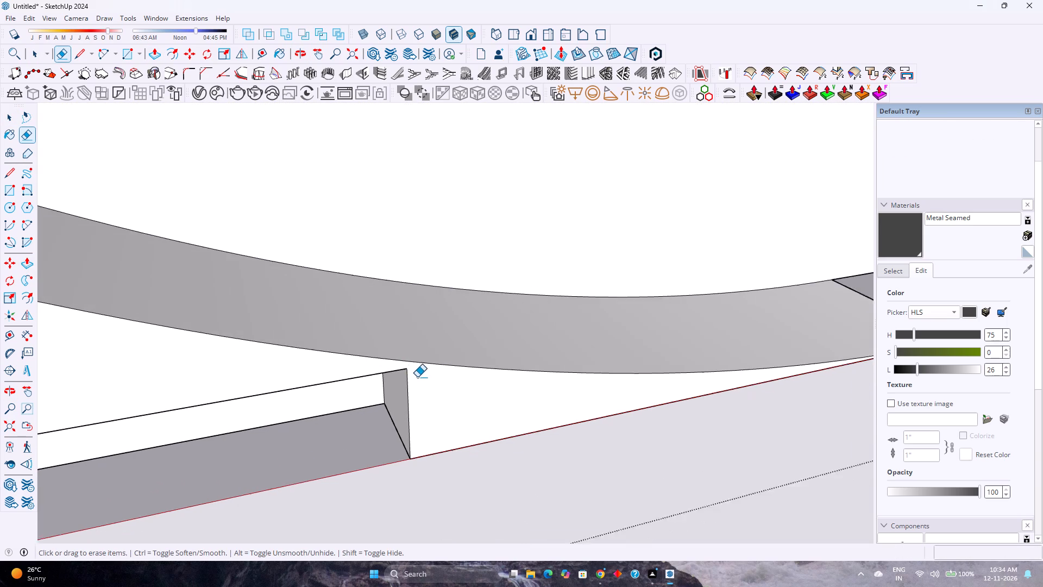
pyautogui.press('space')
pyautogui.scroll(-2, 440, 372)
pyautogui.press('Escape')
# Inspect the finished groove along the rounded balcony parapet and the whole house front.
pyautogui.scroll(-7, 440, 370)
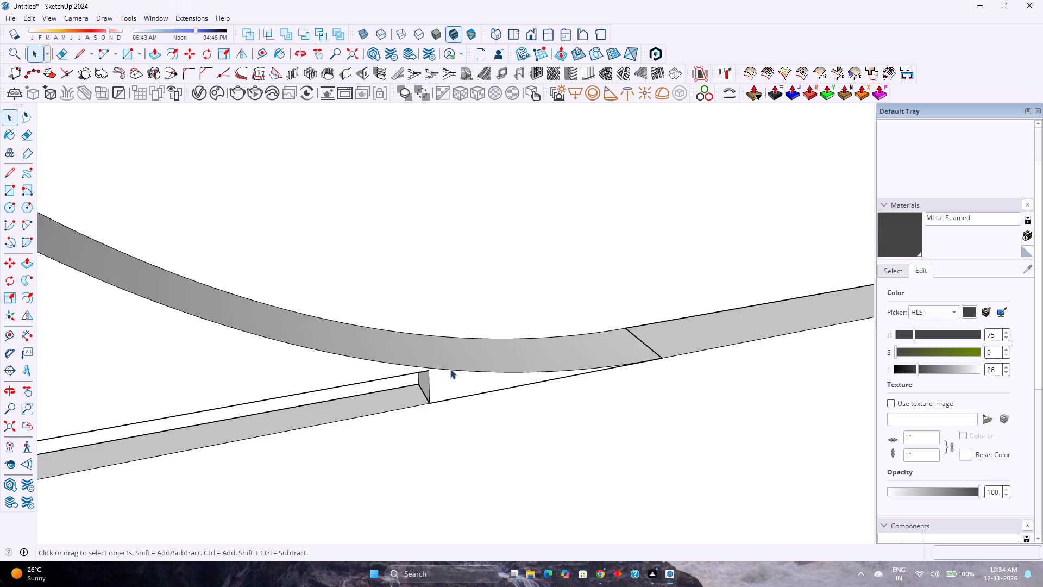
pyautogui.scroll(-14, 450, 369)
pyautogui.scroll(-8, 441, 337)
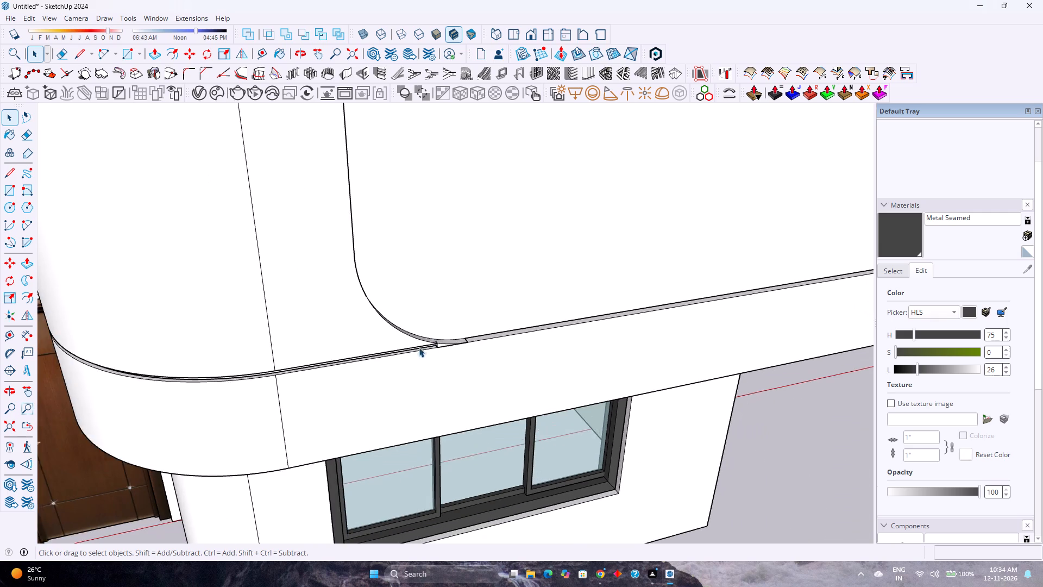
pyautogui.scroll(-10, 392, 357)
pyautogui.moveTo(348, 352); pyautogui.dragTo(604, 240, button='middle')
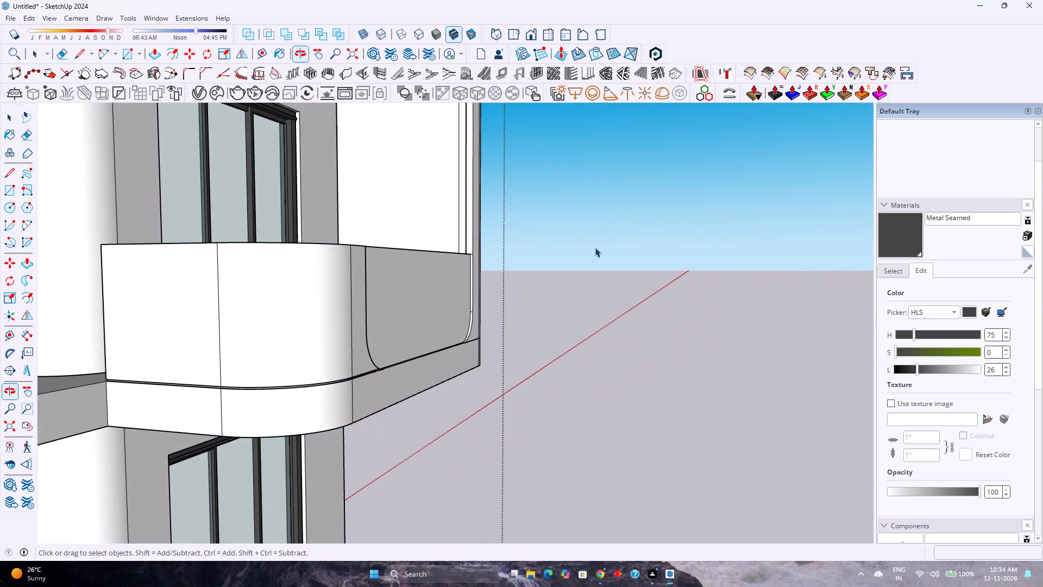
pyautogui.scroll(3, 116, 409)
pyautogui.moveTo(117, 409); pyautogui.dragTo(71, 403, button='middle')
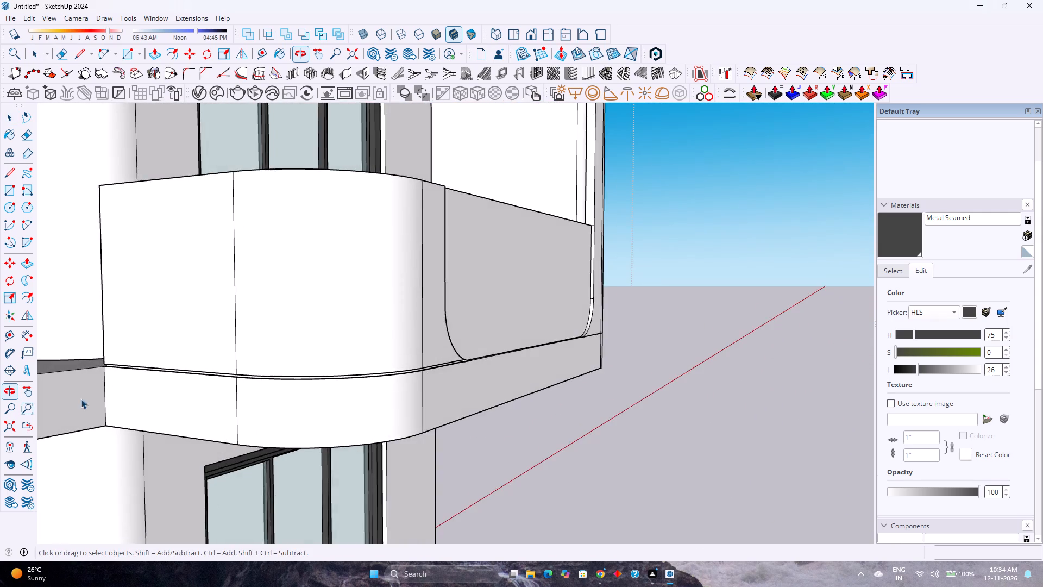
pyautogui.scroll(-8, 93, 398)
pyautogui.moveTo(291, 394); pyautogui.dragTo(158, 416, button='middle')
pyautogui.middleClick(158, 416)
pyautogui.scroll(-4, 202, 414)
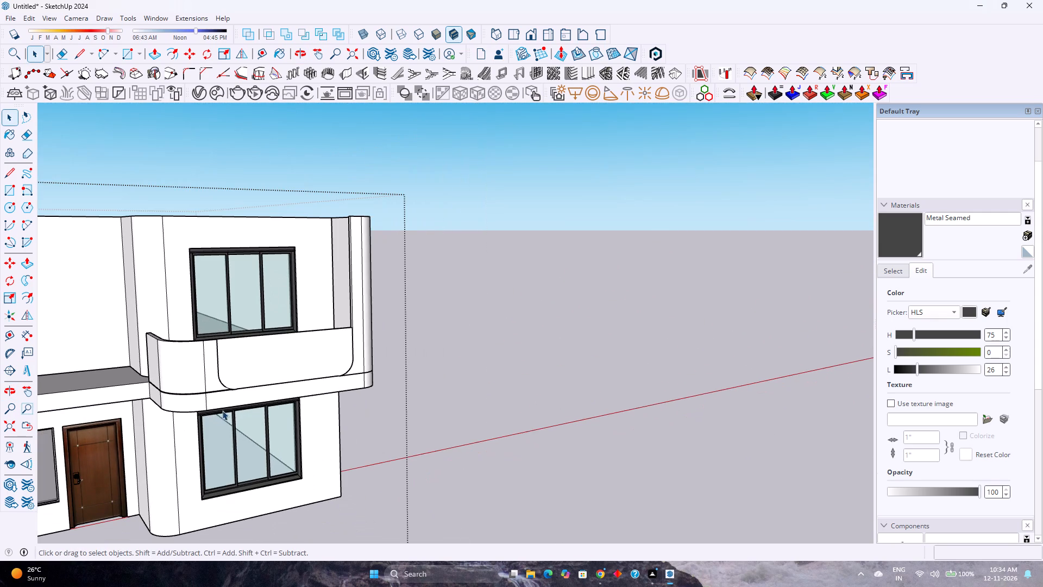
pyautogui.scroll(-4, 432, 380)
pyautogui.keyDown('shift'); pyautogui.moveTo(442, 380); pyautogui.dragTo(606, 397, button='middle'); pyautogui.keyUp('shift')
pyautogui.moveTo(624, 404); pyautogui.dragTo(457, 404, button='middle')
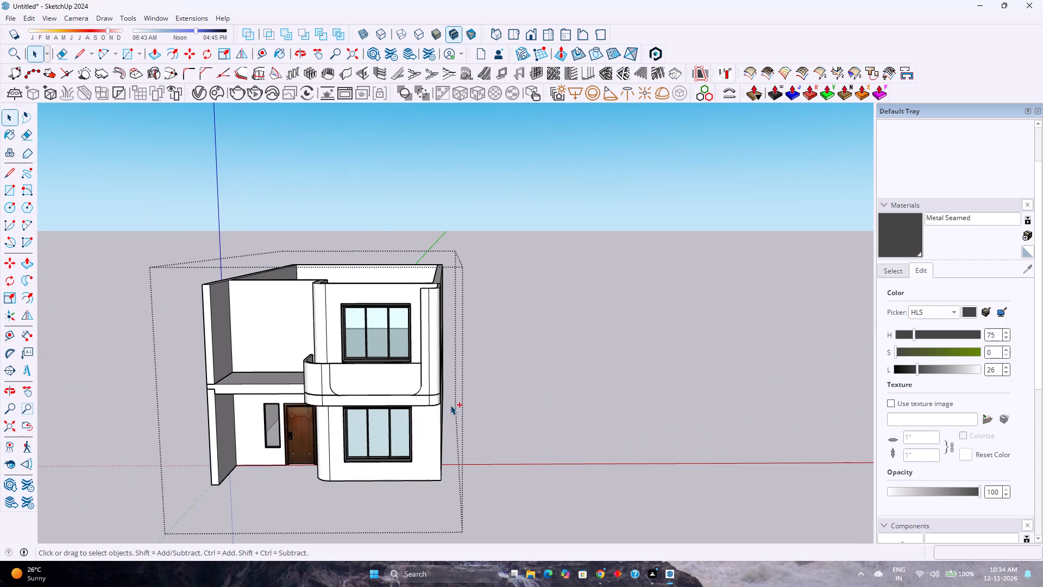
# Save the model in the Fuji Files folder as "Fuji - Modern G+1 Residential Elevation 3".
pyautogui.hotkey('ctrl', 's')
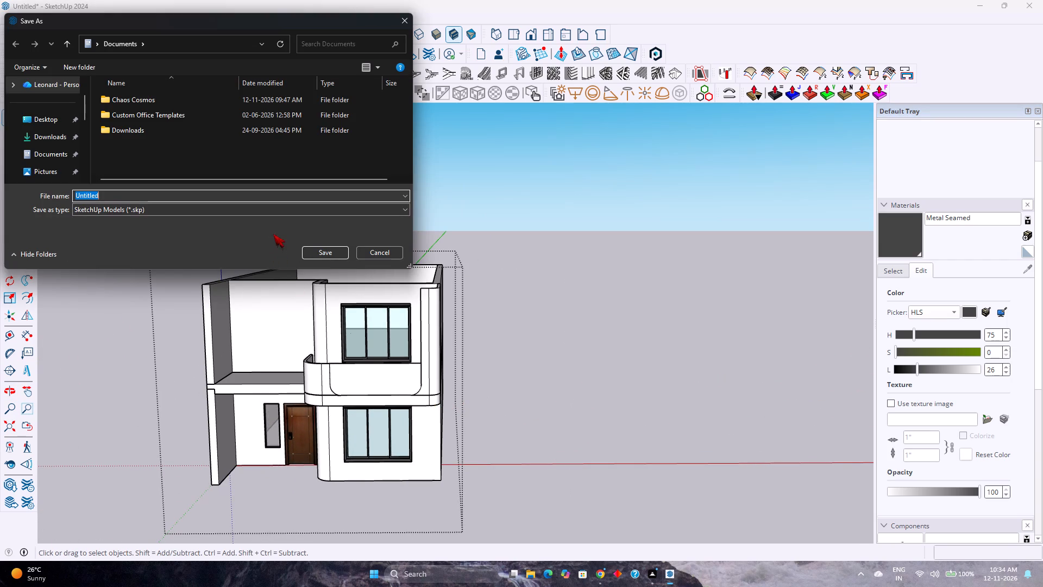
pyautogui.scroll(-2, 41, 164)
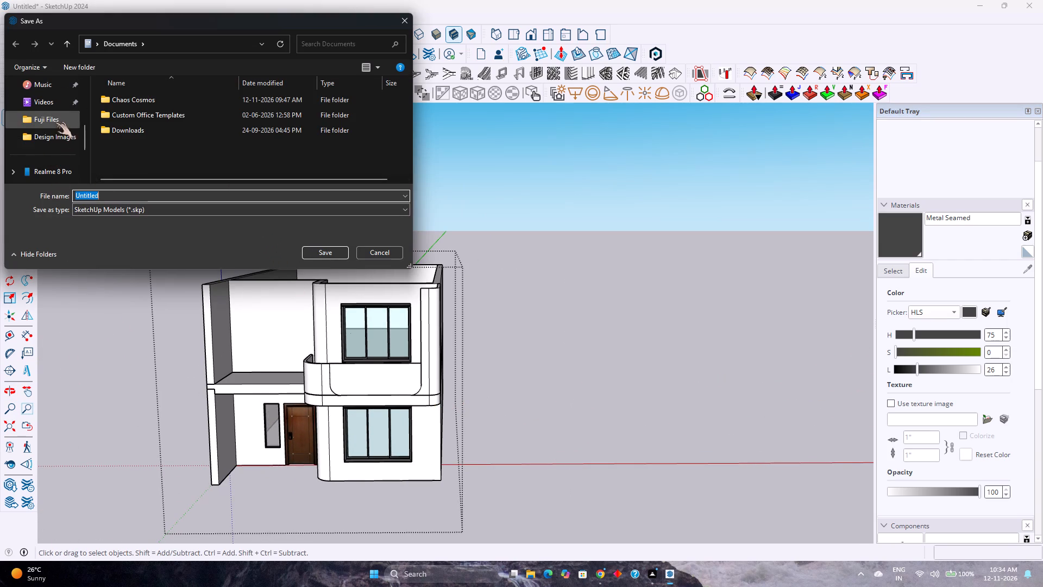
pyautogui.click(55, 120)
pyautogui.click(127, 201)
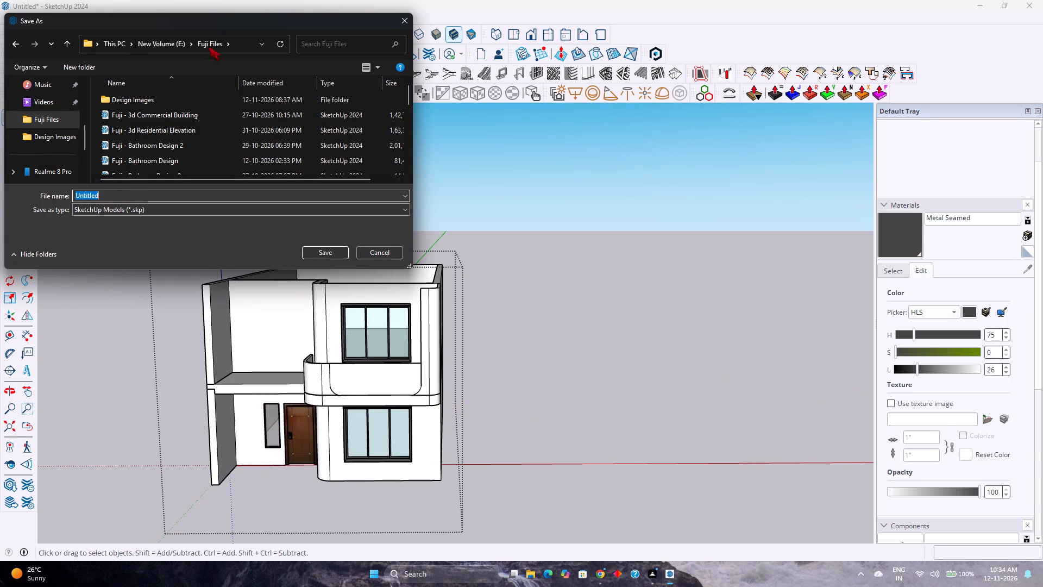
pyautogui.moveTo(225, 26); pyautogui.dragTo(444, 89)
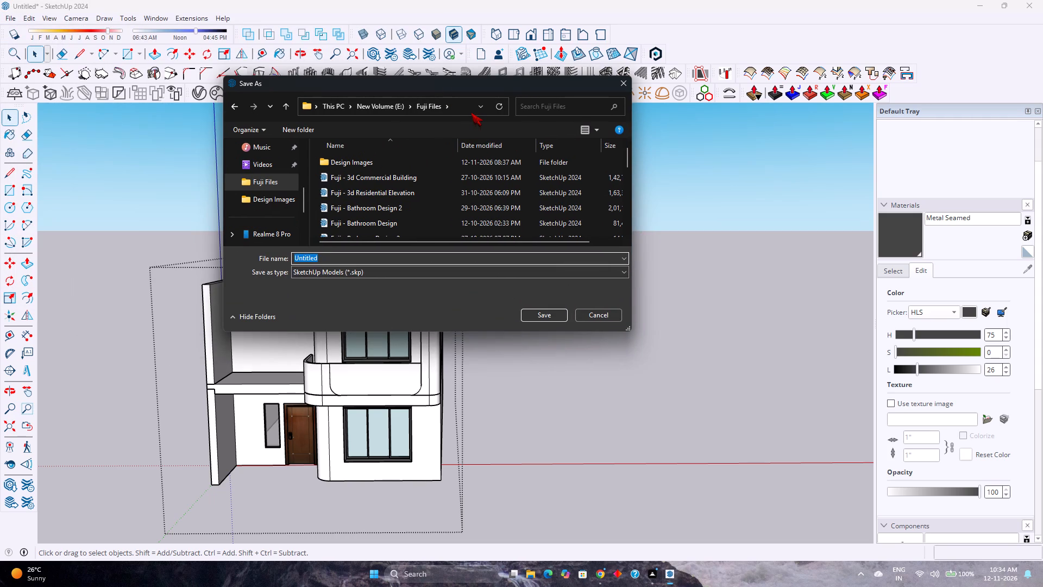
pyautogui.write('Fuji')
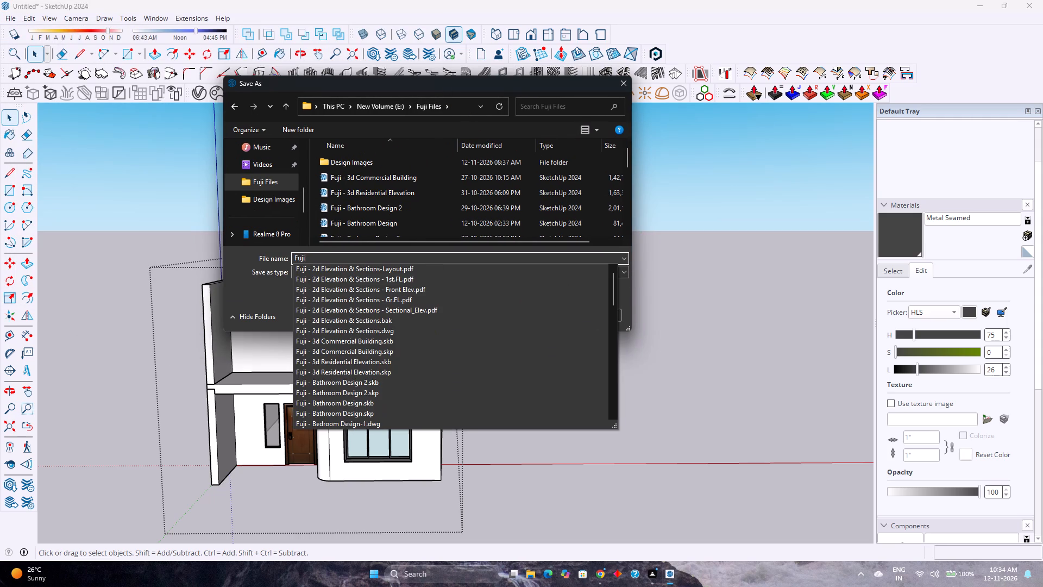
pyautogui.press('space')
pyautogui.write('-')
pyautogui.press('space')
pyautogui.write('Moder')
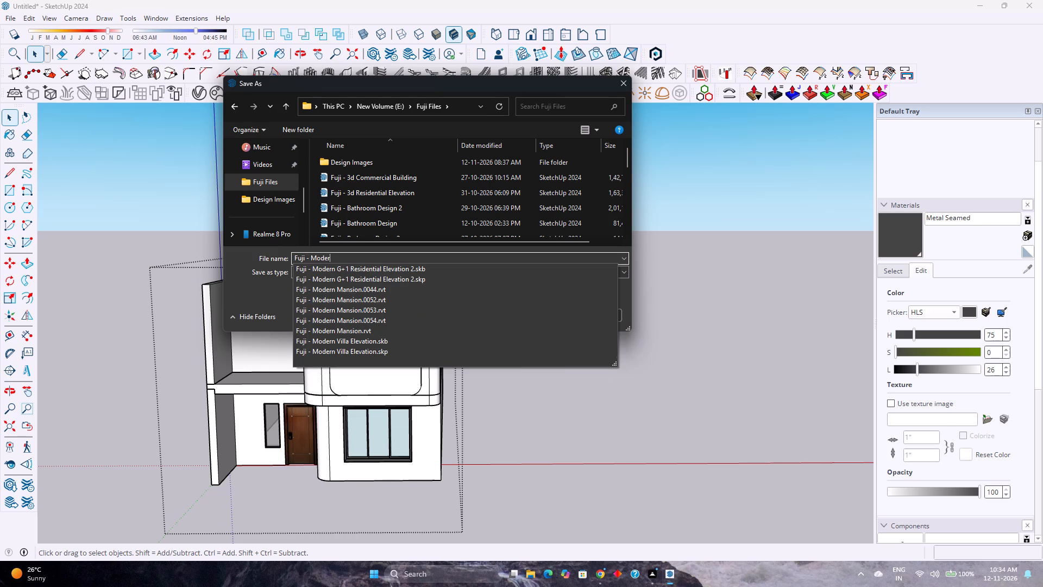
pyautogui.write('n')
pyautogui.press('space')
pyautogui.hotkey('shift', 'g')
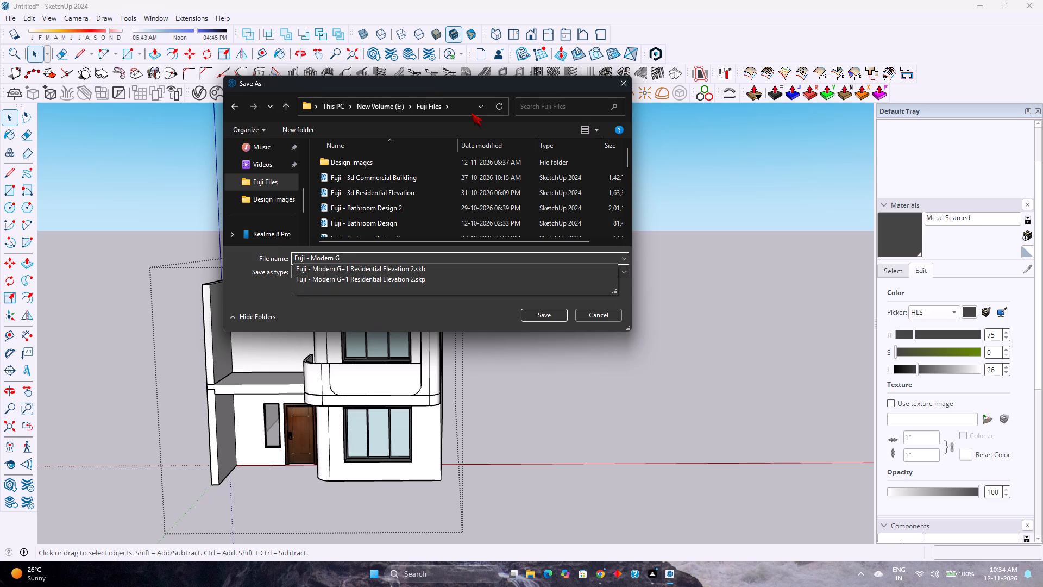
pyautogui.write('+1')
pyautogui.press('space')
pyautogui.write('Res')
pyautogui.write('idential')
pyautogui.press('space')
pyautogui.write('Elevation')
pyautogui.press('space')
pyautogui.write('3')
pyautogui.press('Return')
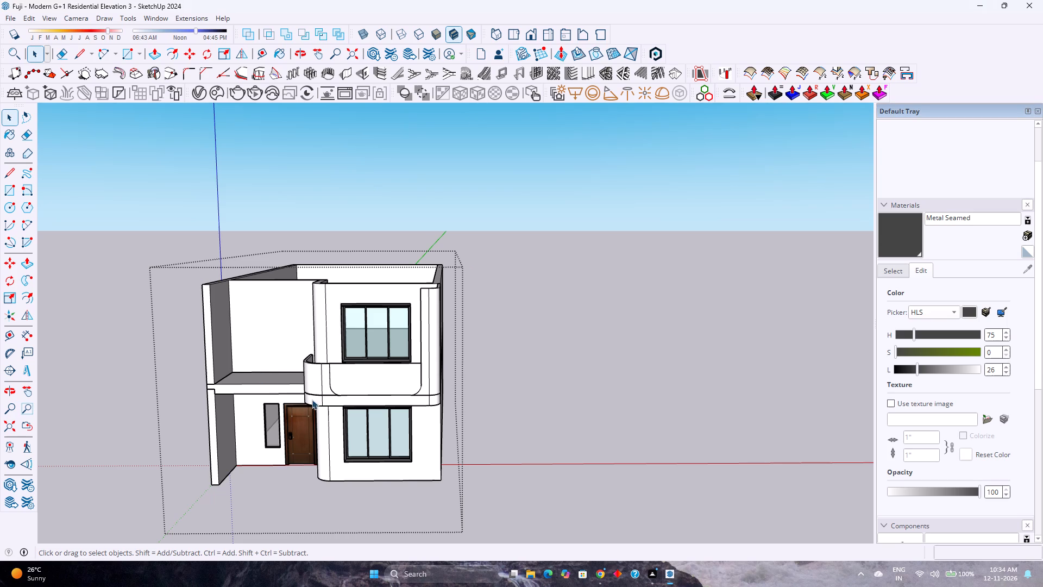
# Inside the balcony parapet group, draw a 2" line across the parapet's top from the recessed panel's upper corner near the rounded end.
pyautogui.scroll(7, 341, 386)
pyautogui.moveTo(345, 381); pyautogui.dragTo(328, 464, button='middle')
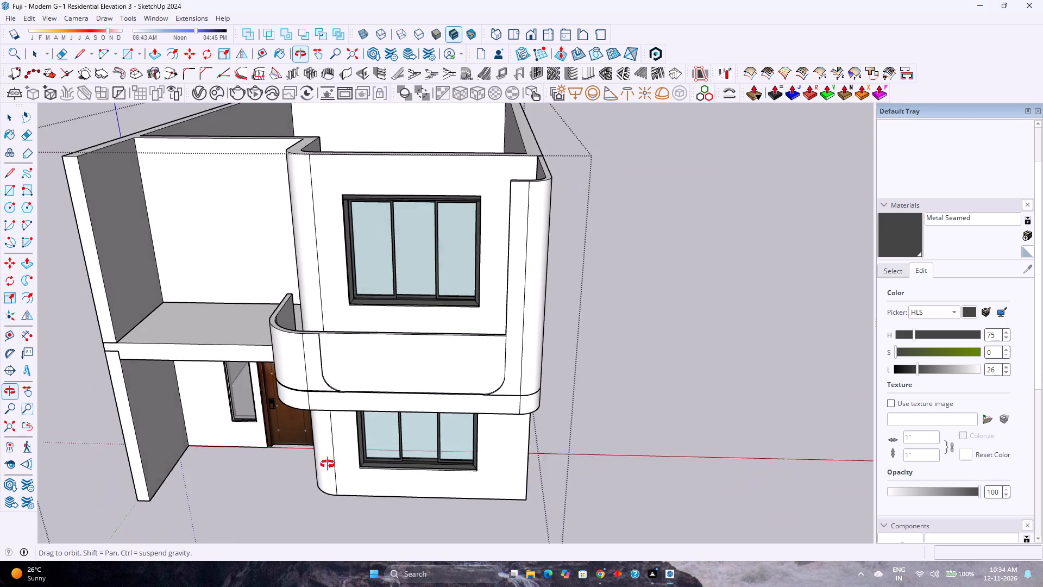
pyautogui.moveTo(328, 464); pyautogui.dragTo(327, 465, button='middle')
pyautogui.scroll(9, 306, 345)
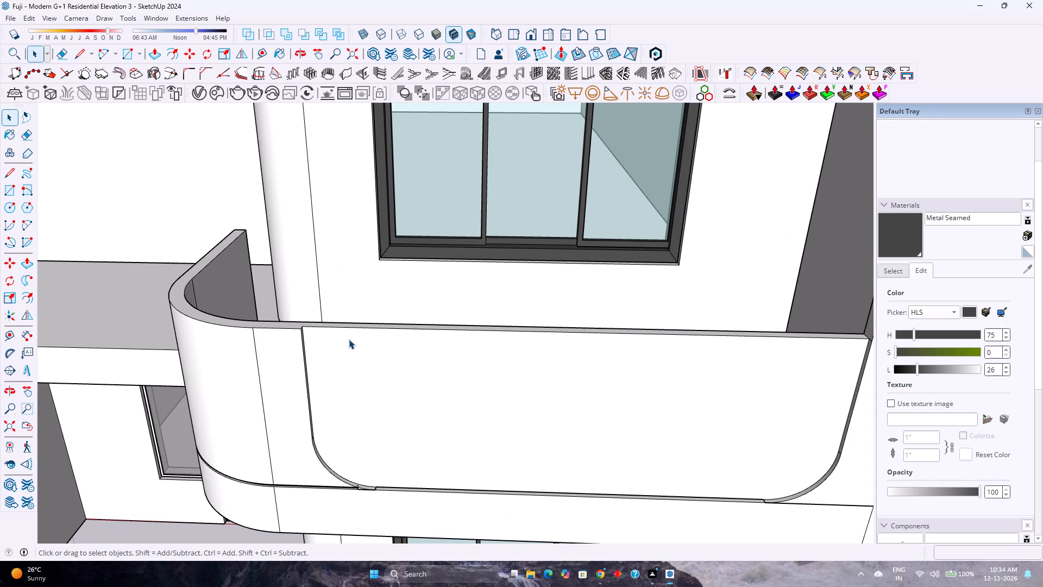
pyautogui.doubleClick(349, 339)
pyautogui.scroll(2, 323, 327)
pyautogui.click(315, 336)
pyautogui.scroll(3, 297, 315)
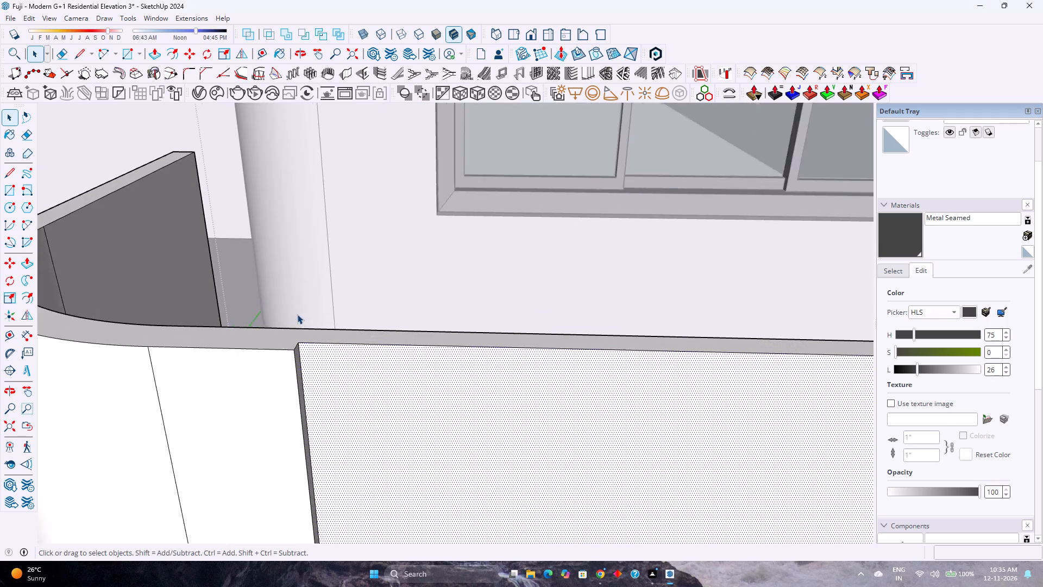
pyautogui.scroll(2, 297, 314)
pyautogui.moveTo(303, 338); pyautogui.dragTo(299, 375, button='middle')
pyautogui.press('l')
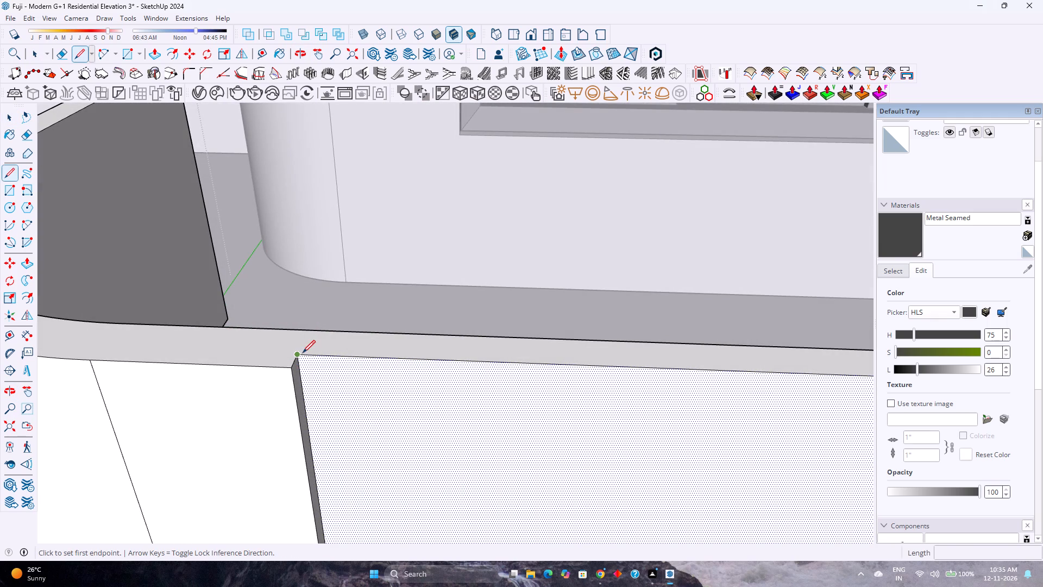
pyautogui.click(300, 352)
pyautogui.click(310, 330)
# Push/Pull the parapet's top face above the recessed panel down 3".
pyautogui.scroll(-18, 315, 349)
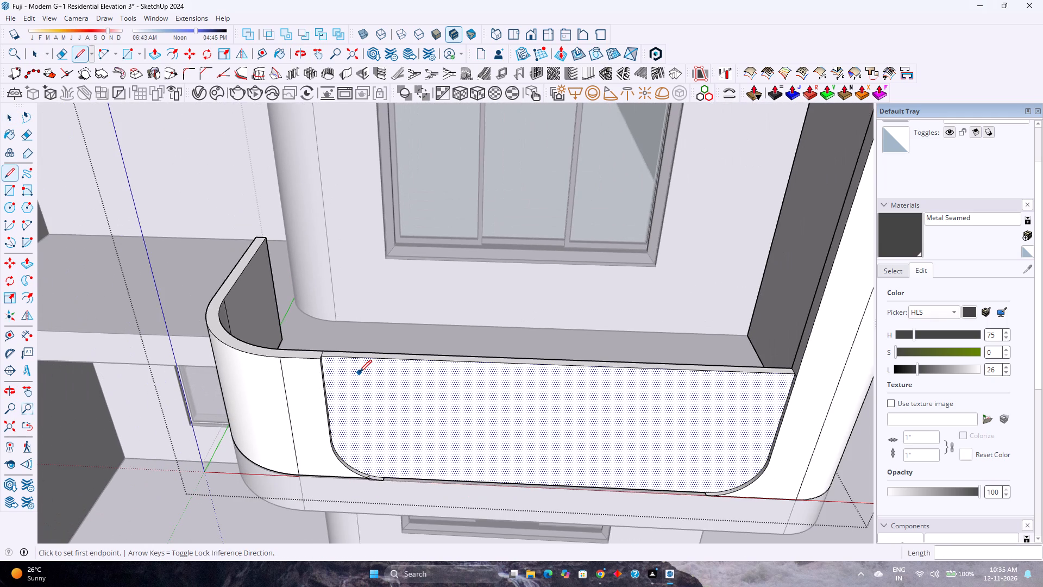
pyautogui.press('p')
pyautogui.press('Escape')
pyautogui.click(380, 356)
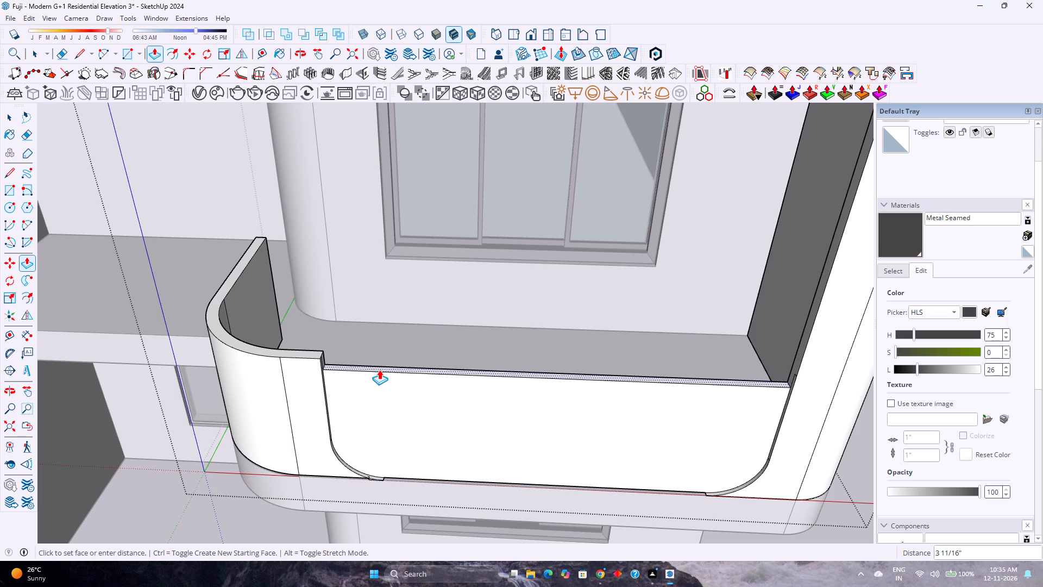
pyautogui.press('3')
pyautogui.press('Return')
# Erase the leftover vertical edge on the small step face at the parapet's rounded end.
pyautogui.scroll(3, 376, 364)
pyautogui.scroll(3, 305, 342)
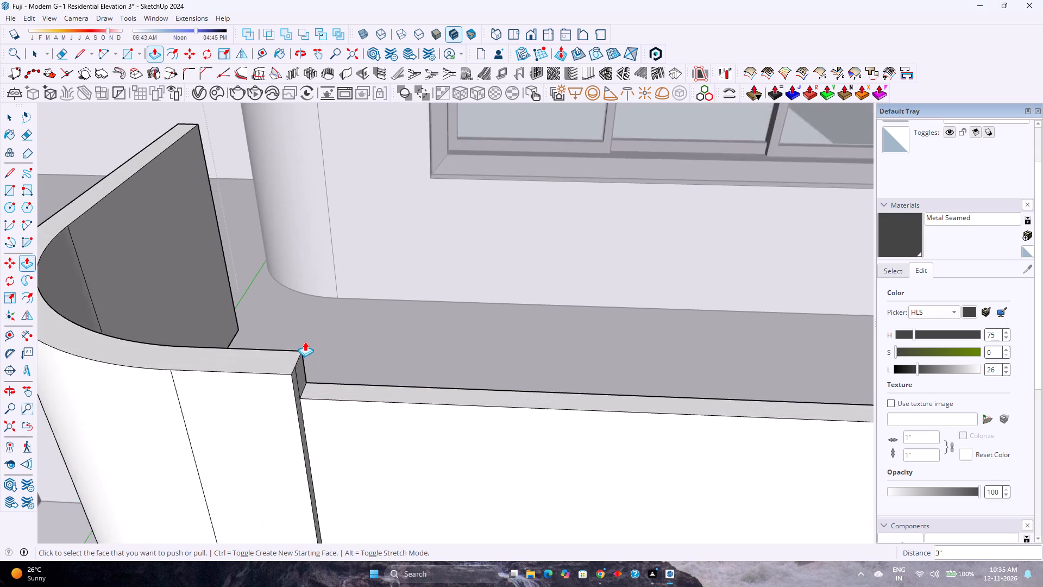
pyautogui.scroll(8, 305, 341)
pyautogui.moveTo(300, 375); pyautogui.dragTo(221, 388, button='middle')
pyautogui.press('e')
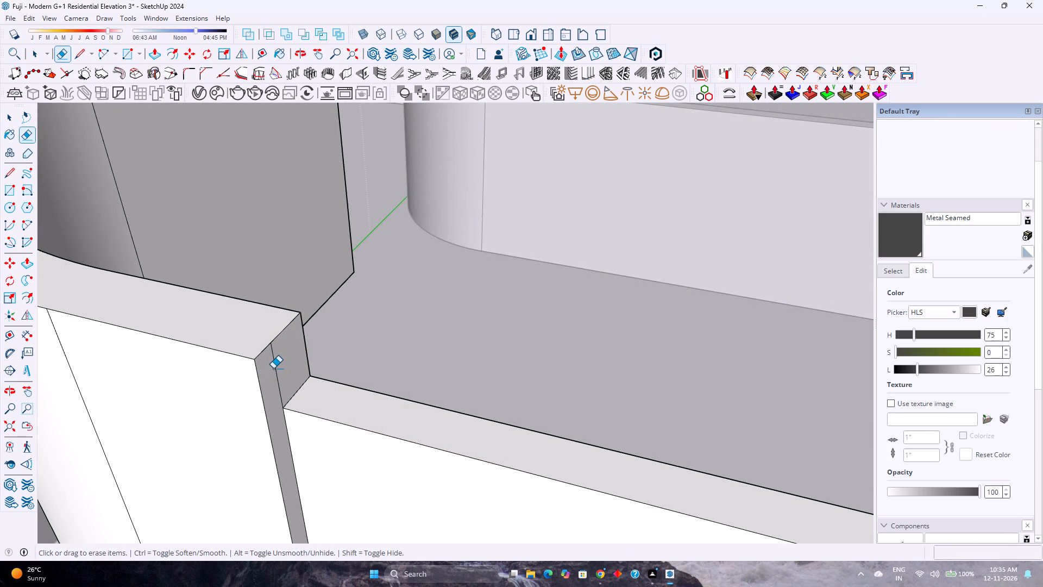
pyautogui.click(276, 364)
# Erase the matching leftover edge where the lowered parapet meets the tall corner wall.
pyautogui.scroll(-3, 275, 366)
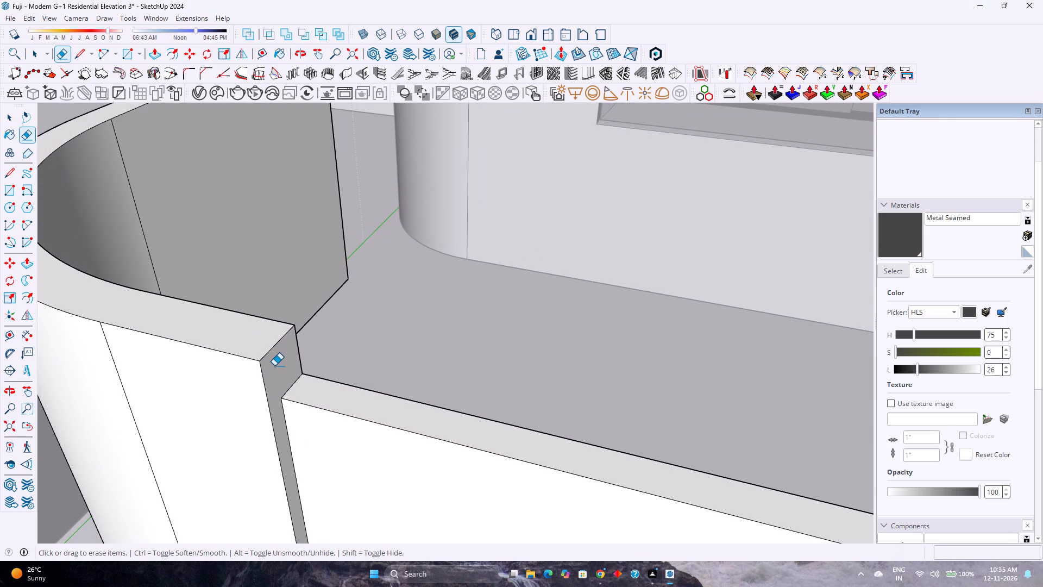
pyautogui.scroll(-8, 274, 366)
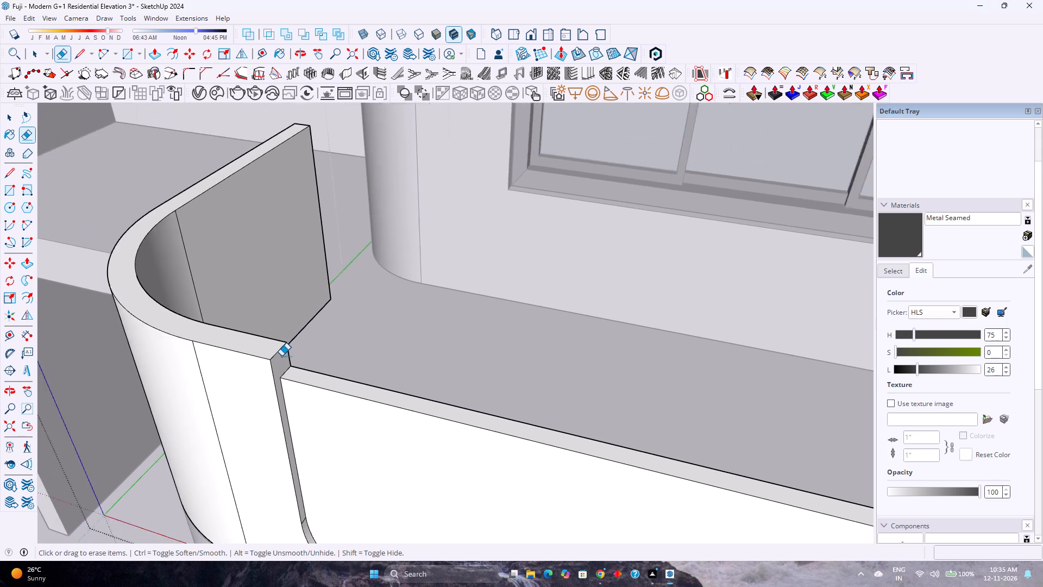
pyautogui.scroll(-1, 281, 356)
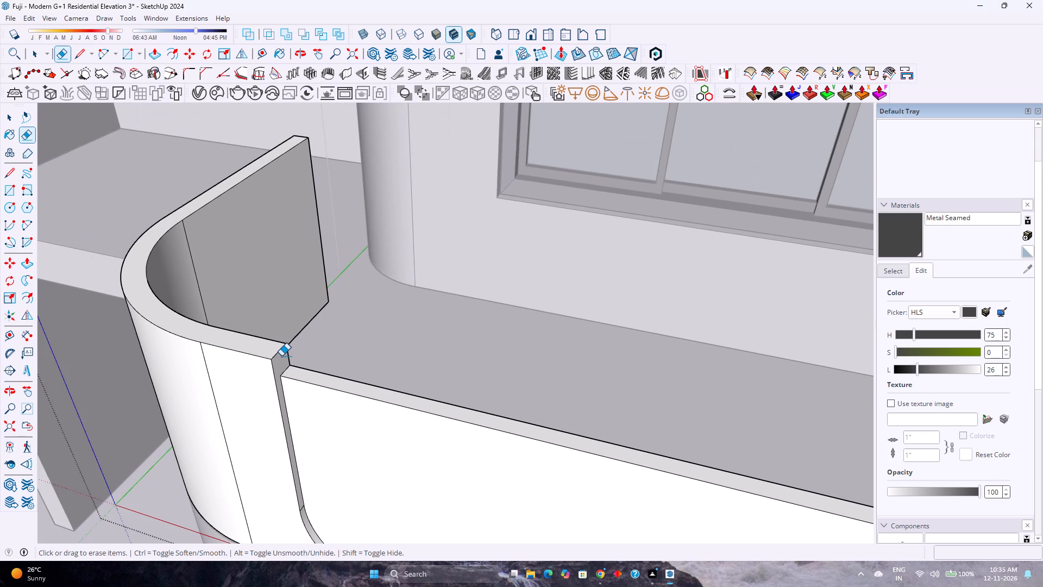
pyautogui.scroll(-10, 281, 356)
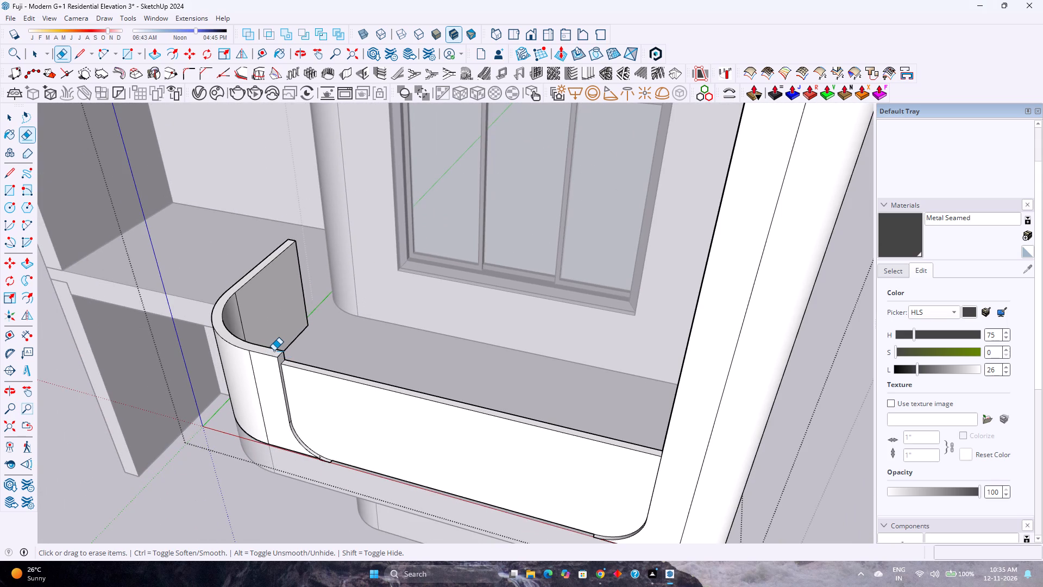
pyautogui.scroll(-4, 492, 392)
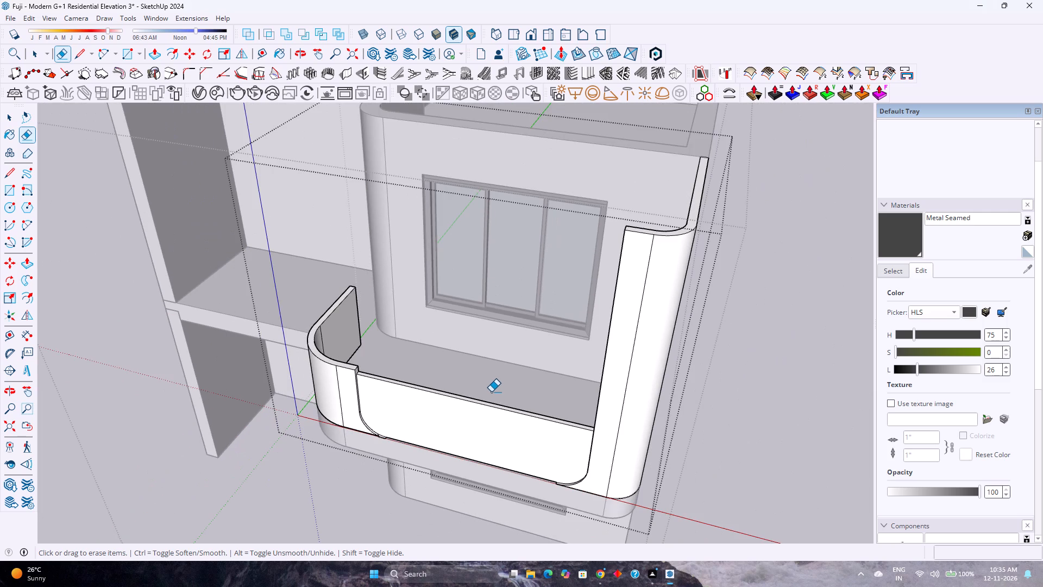
pyautogui.scroll(-3, 491, 392)
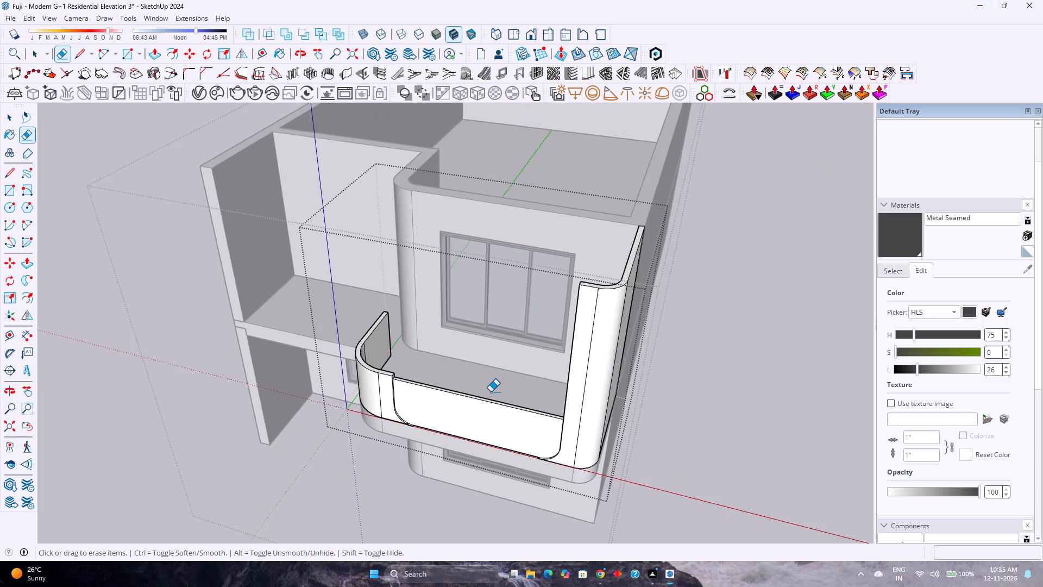
pyautogui.moveTo(500, 440); pyautogui.dragTo(754, 474, button='middle')
pyautogui.scroll(11, 590, 308)
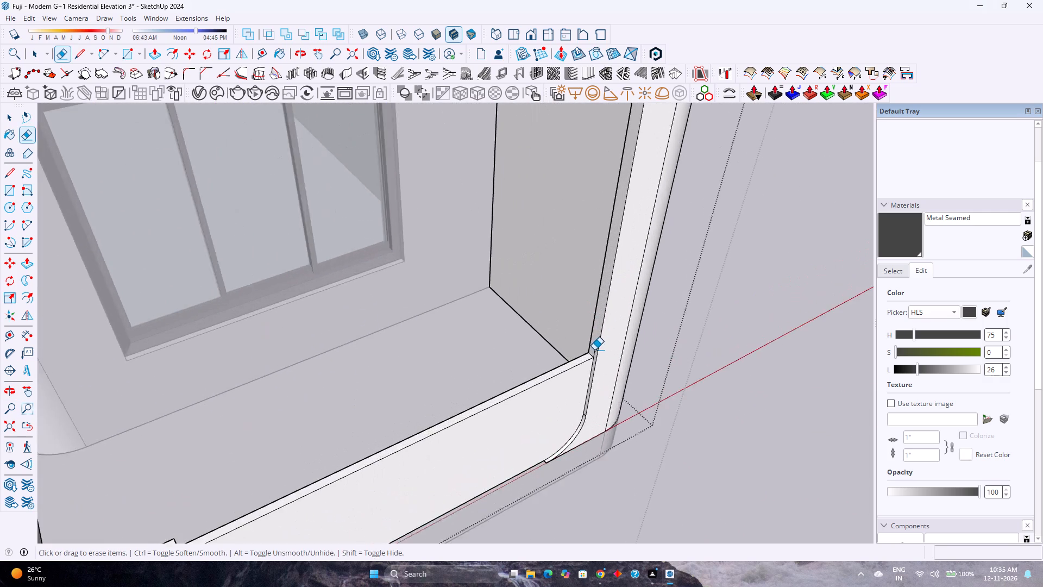
pyautogui.scroll(11, 594, 350)
pyautogui.click(604, 346)
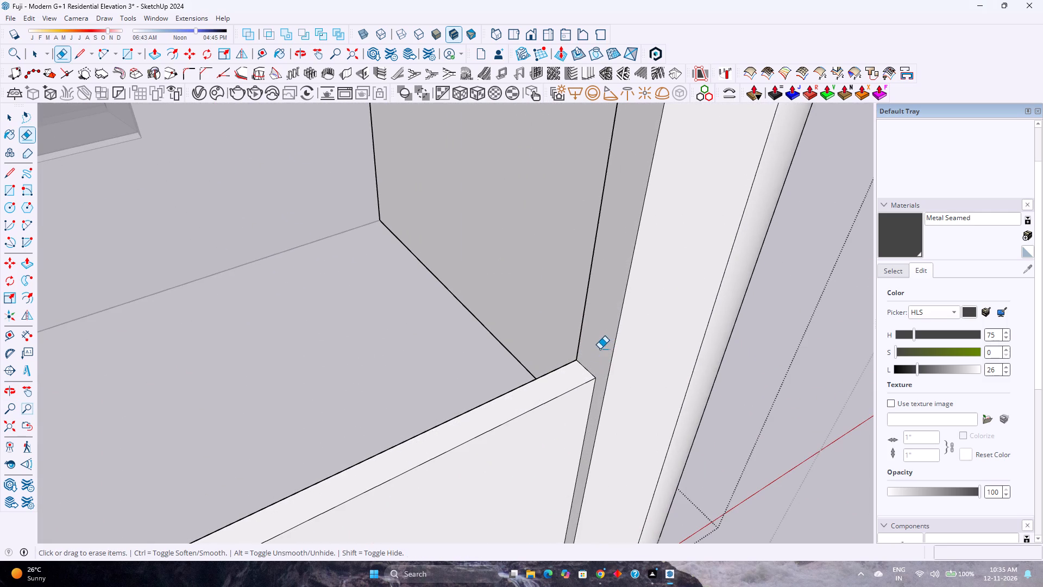
pyautogui.scroll(-10, 581, 350)
pyautogui.press('space')
# Examine the balcony parapet's recessed panel, bottom edge and rounded end against the floor slab, and leave the parapet group.
pyautogui.scroll(-7, 583, 344)
pyautogui.moveTo(589, 369); pyautogui.dragTo(472, 336, button='middle')
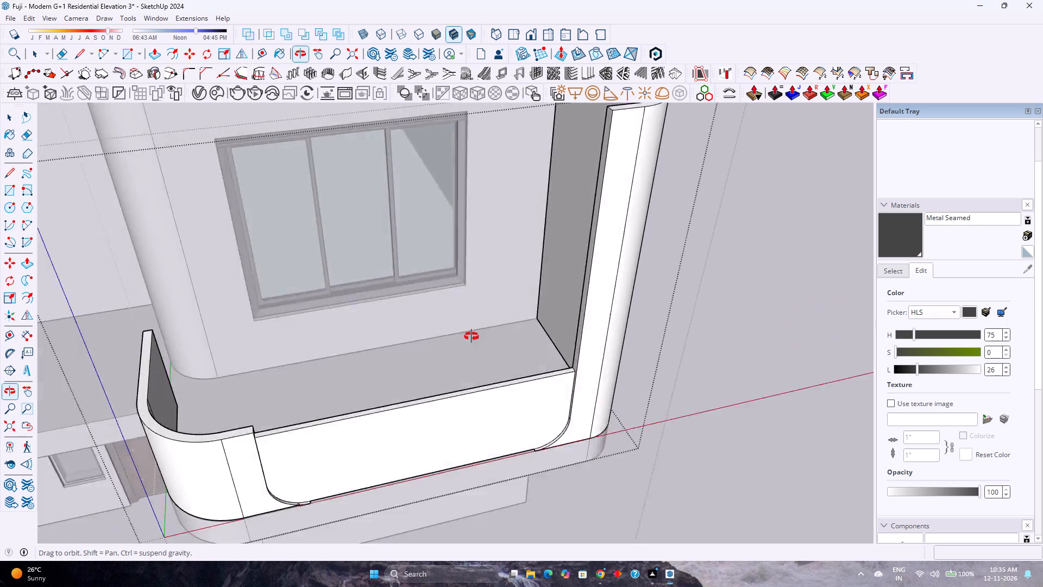
pyautogui.moveTo(472, 336); pyautogui.dragTo(407, 319, button='middle')
pyautogui.scroll(-6, 408, 319)
pyautogui.keyDown('shift'); pyautogui.moveTo(405, 313); pyautogui.dragTo(488, 378, button='middle'); pyautogui.keyUp('shift')
pyautogui.moveTo(412, 384); pyautogui.dragTo(288, 285, button='middle')
pyautogui.scroll(-4, 288, 284)
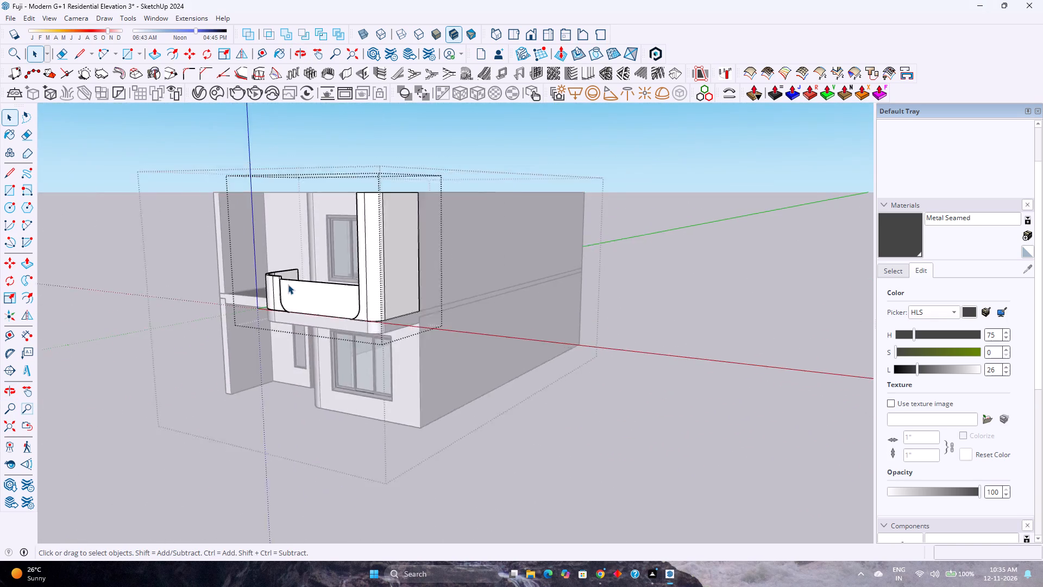
pyautogui.scroll(9, 288, 284)
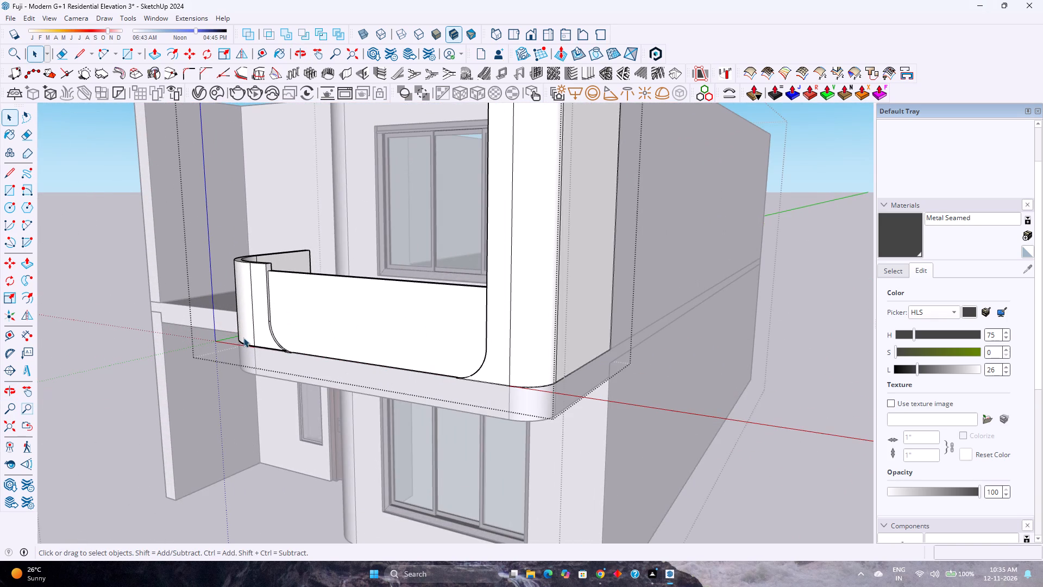
pyautogui.scroll(19, 274, 347)
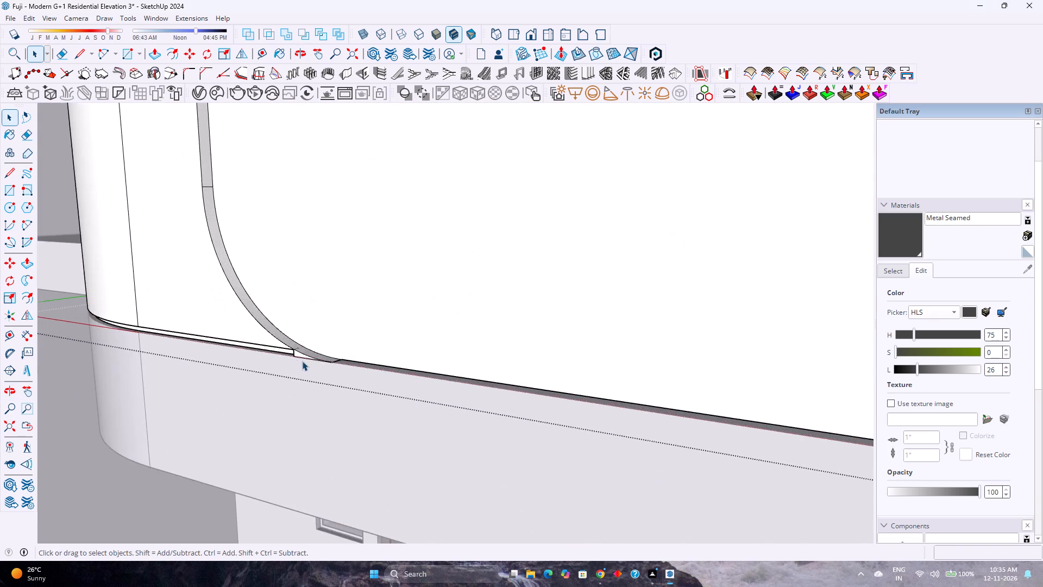
pyautogui.scroll(9, 302, 361)
pyautogui.moveTo(306, 359); pyautogui.dragTo(284, 396, button='middle')
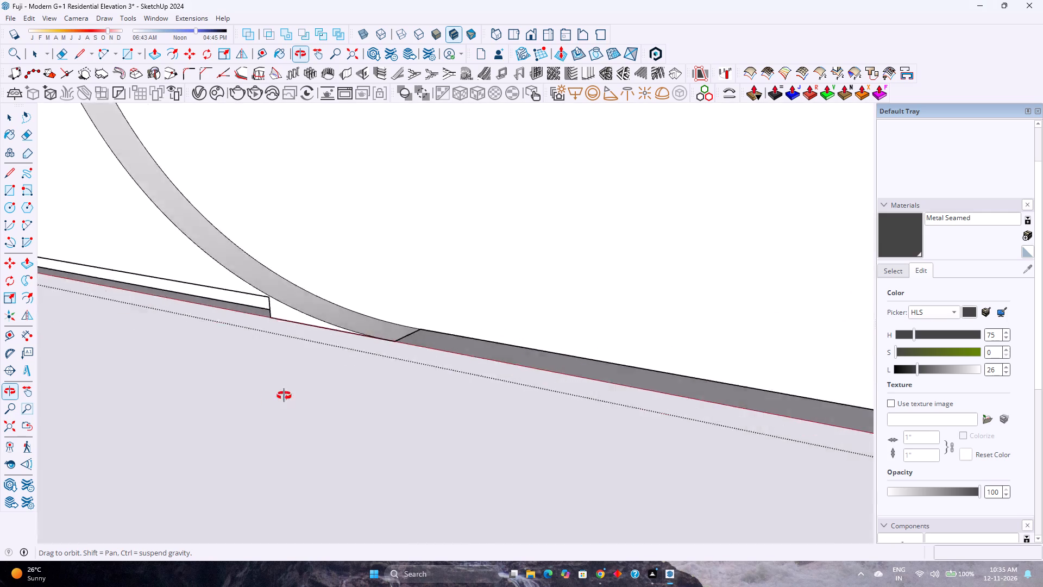
pyautogui.moveTo(284, 396); pyautogui.dragTo(453, 392, button='middle')
pyautogui.scroll(-16, 429, 378)
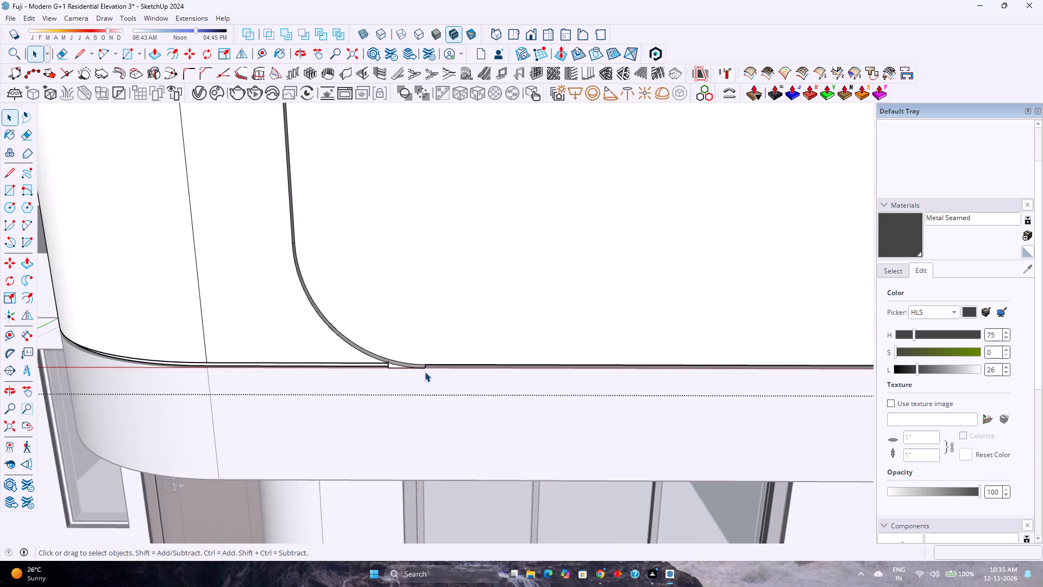
pyautogui.scroll(-8, 425, 372)
pyautogui.scroll(-18, 424, 369)
pyautogui.scroll(-12, 429, 365)
pyautogui.scroll(3, 429, 364)
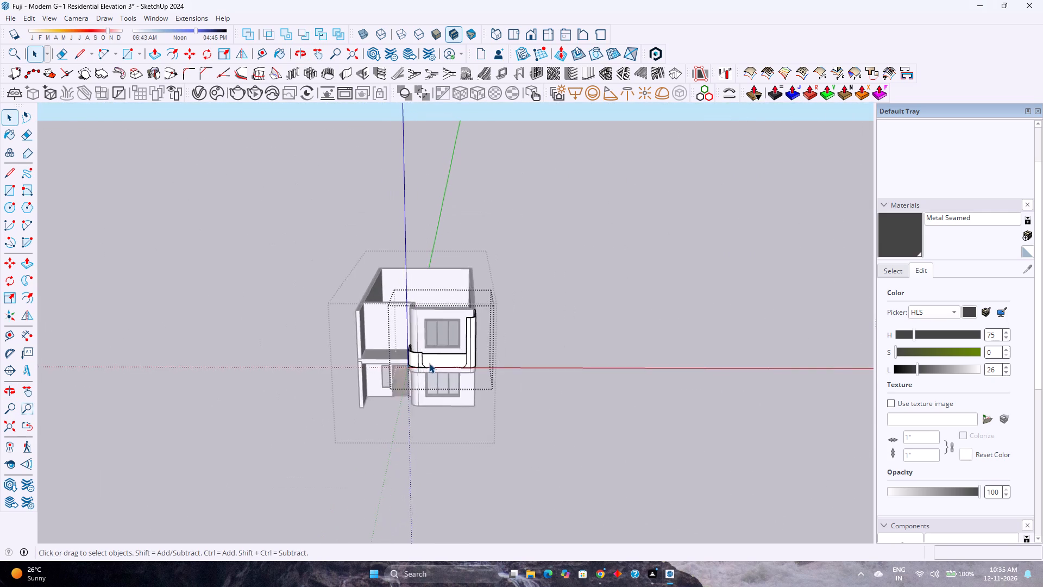
pyautogui.scroll(13, 429, 363)
pyautogui.moveTo(414, 373); pyautogui.dragTo(431, 302, button='middle')
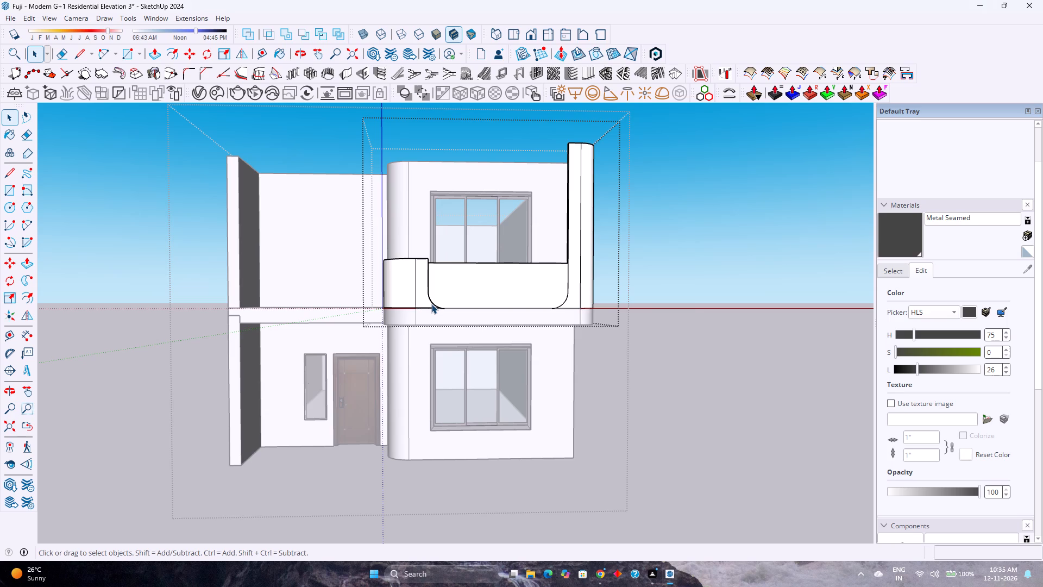
pyautogui.scroll(8, 429, 309)
pyautogui.scroll(2, 344, 300)
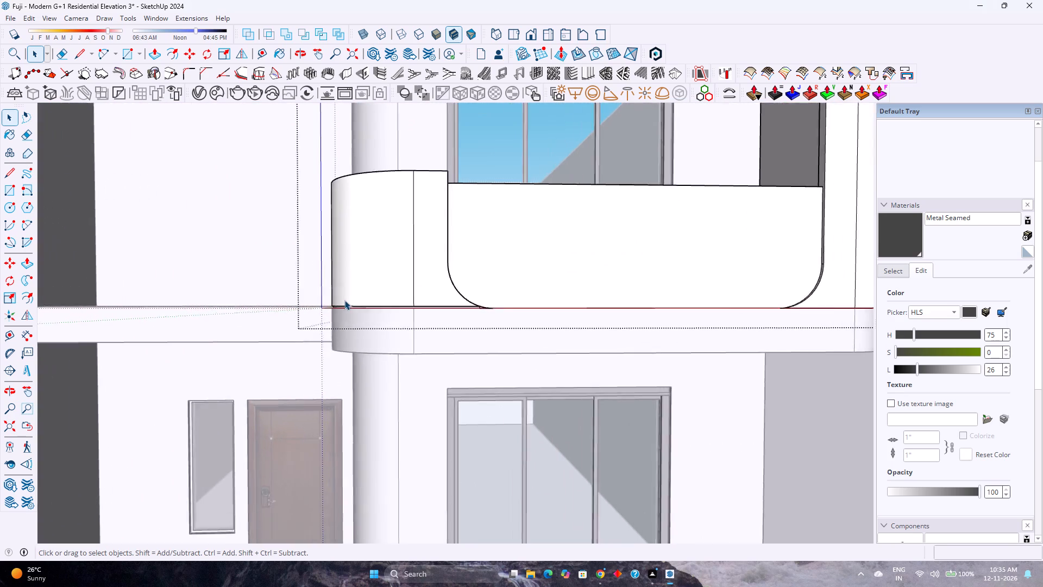
pyautogui.scroll(10, 344, 300)
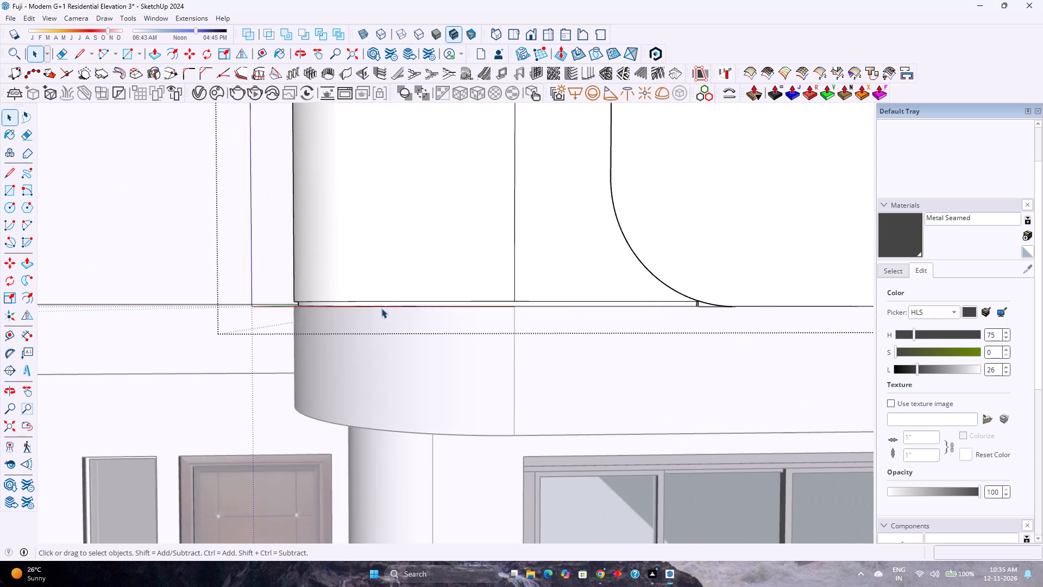
pyautogui.moveTo(383, 309); pyautogui.dragTo(360, 334, button='middle')
pyautogui.moveTo(355, 334); pyautogui.dragTo(350, 333, button='middle')
pyautogui.moveTo(325, 330); pyautogui.dragTo(309, 328, button='middle')
pyautogui.middleClick(261, 293)
pyautogui.moveTo(264, 290); pyautogui.dragTo(286, 280, button='middle')
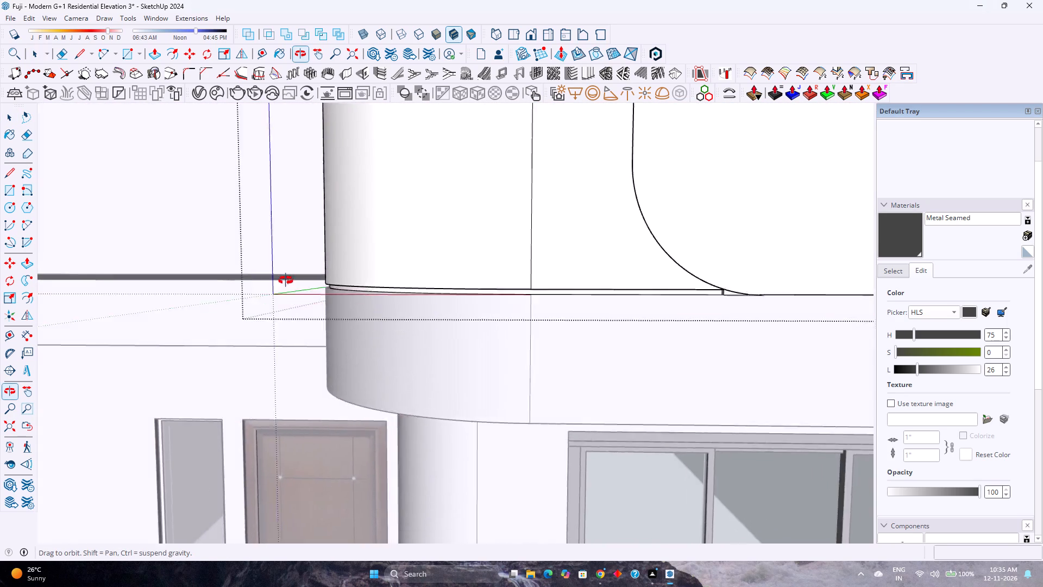
pyautogui.moveTo(286, 280); pyautogui.dragTo(440, 278, button='middle')
pyautogui.moveTo(448, 279); pyautogui.dragTo(450, 286, button='middle')
pyautogui.moveTo(449, 287); pyautogui.dragTo(437, 297, button='middle')
pyautogui.middleClick(430, 300)
pyautogui.scroll(7, 586, 296)
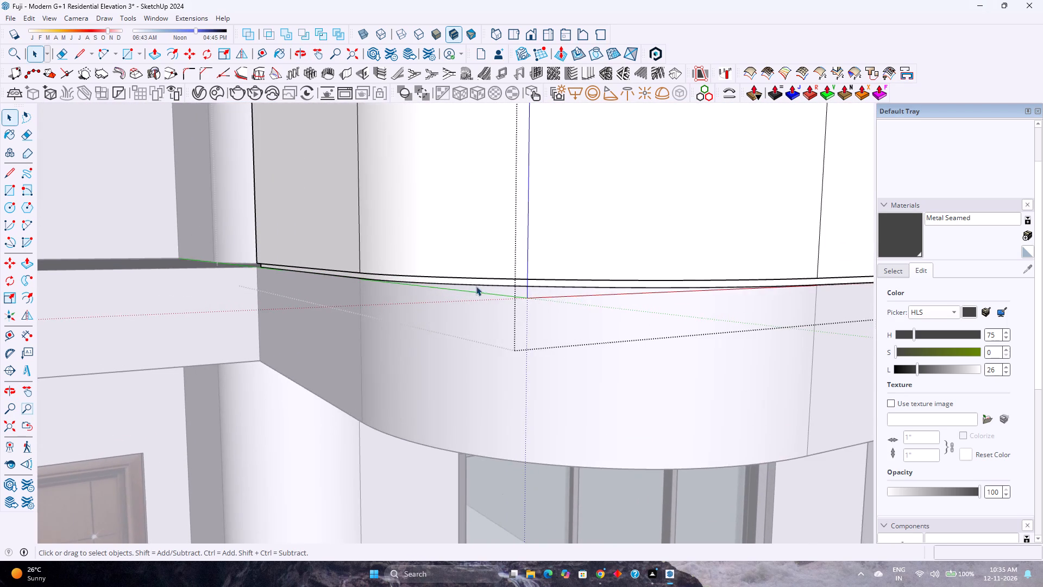
pyautogui.scroll(3, 461, 286)
pyautogui.moveTo(449, 286); pyautogui.dragTo(500, 330, button='middle')
pyautogui.scroll(-4, 486, 316)
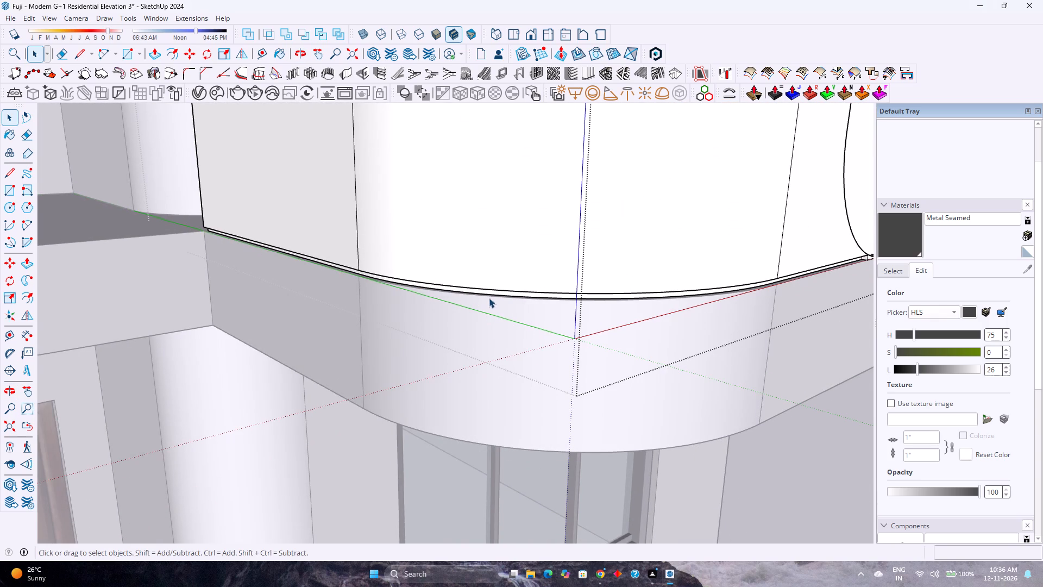
pyautogui.scroll(-6, 492, 302)
pyautogui.scroll(4, 492, 302)
pyautogui.scroll(-5, 492, 302)
pyautogui.scroll(6, 492, 302)
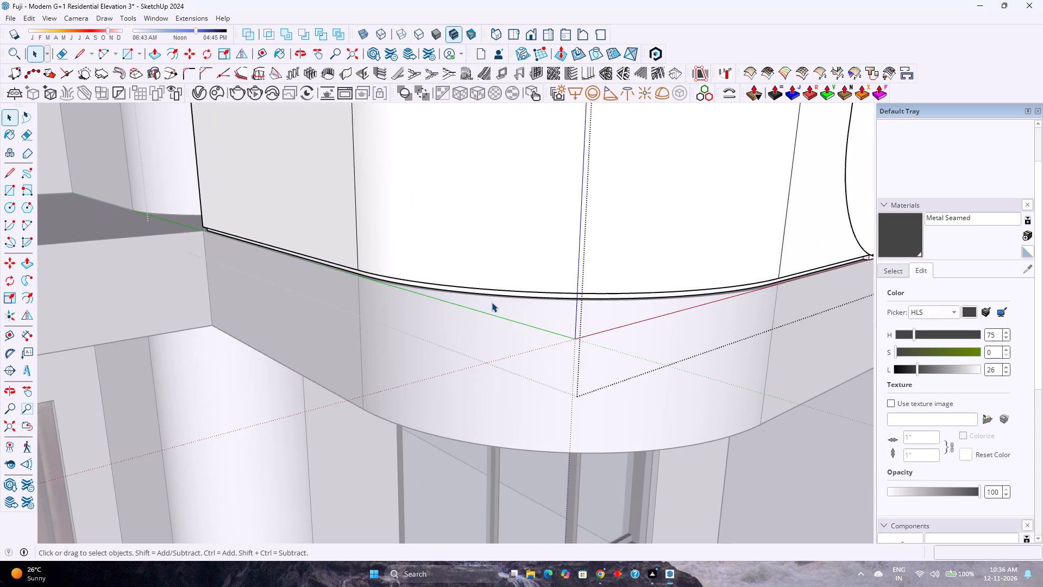
pyautogui.scroll(-7, 491, 303)
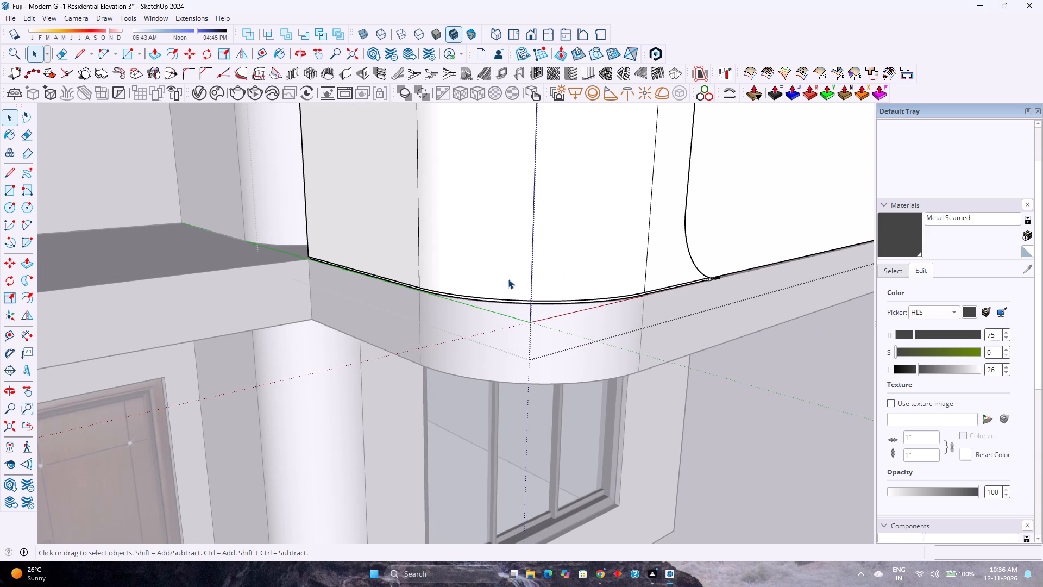
pyautogui.scroll(-4, 508, 279)
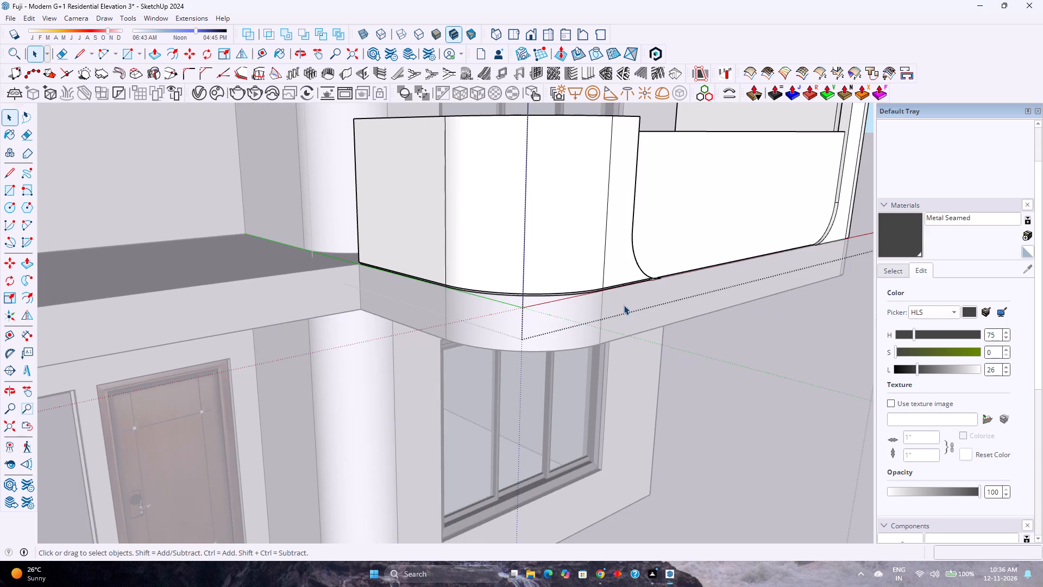
pyautogui.moveTo(624, 305); pyautogui.dragTo(489, 310, button='middle')
pyautogui.scroll(-7, 487, 310)
pyautogui.scroll(2, 481, 303)
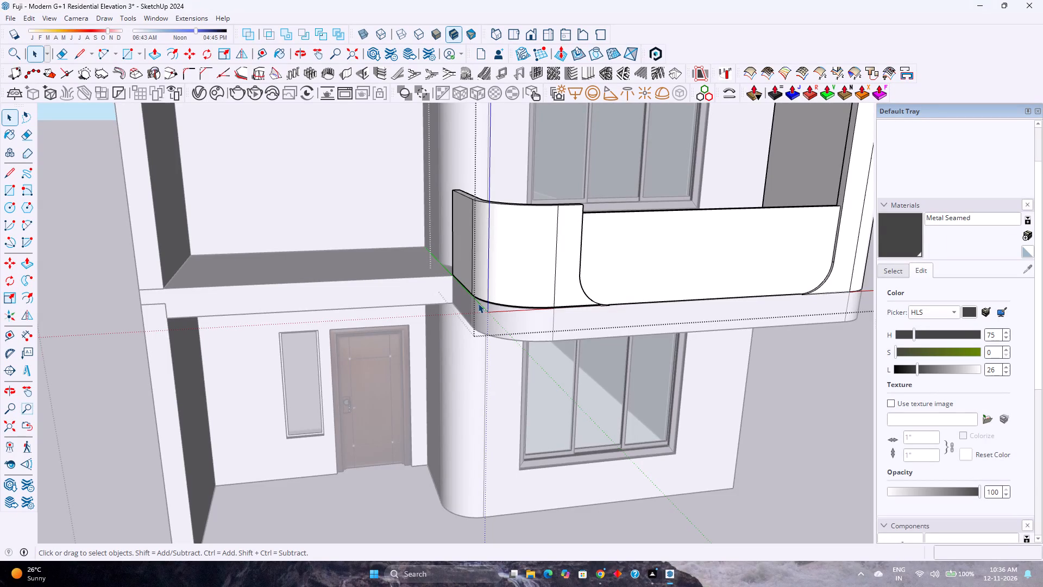
pyautogui.scroll(-3, 544, 304)
pyautogui.scroll(4, 544, 304)
pyautogui.scroll(-1, 544, 304)
pyautogui.scroll(2, 544, 304)
pyautogui.scroll(-3, 544, 304)
pyautogui.scroll(2, 545, 295)
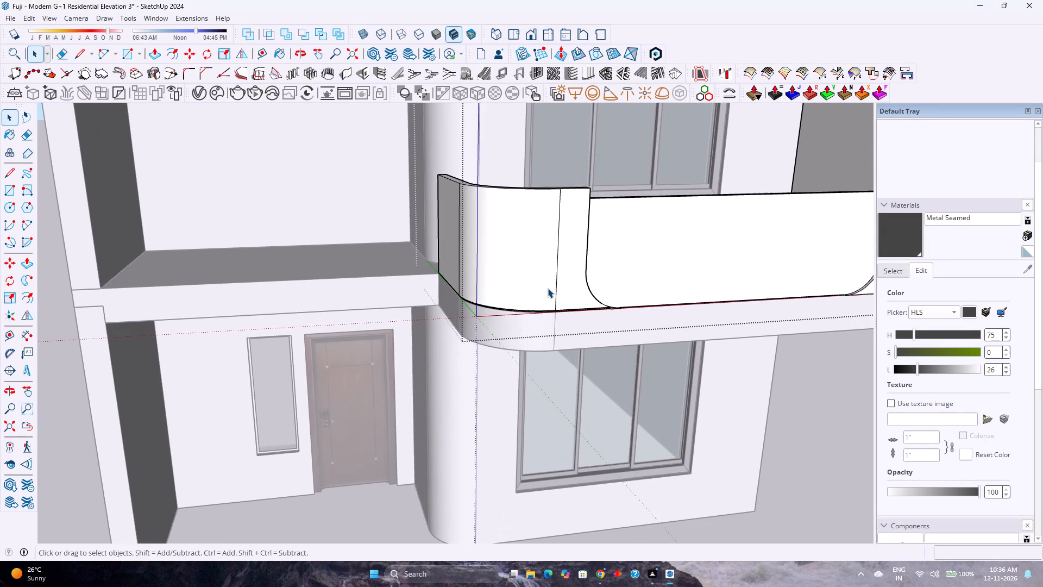
pyautogui.scroll(-10, 547, 289)
pyautogui.click(737, 413)
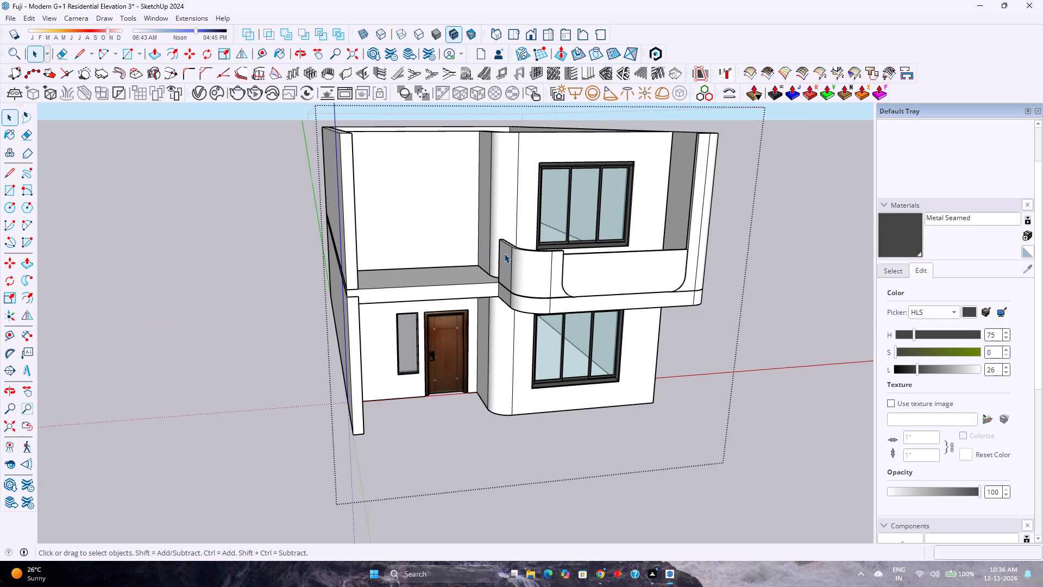
# Inside the first-floor slab group, Push/Pull the slab's front face above the entrance door back 2' 6" to the room's wall corner.
pyautogui.scroll(2, 509, 258)
pyautogui.moveTo(514, 262); pyautogui.dragTo(568, 421, button='middle')
pyautogui.scroll(4, 467, 271)
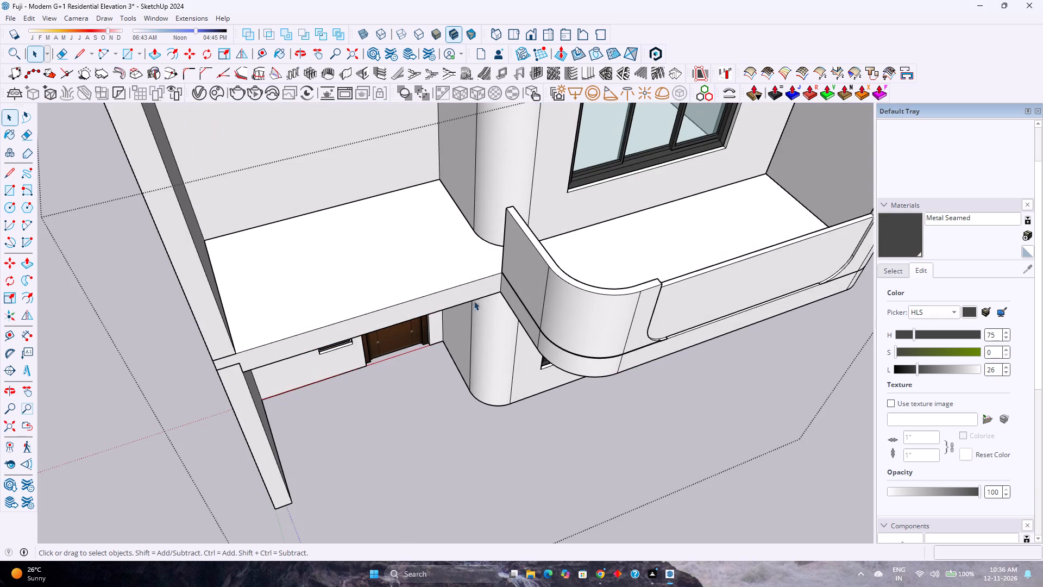
pyautogui.doubleClick(473, 291)
pyautogui.click(472, 290)
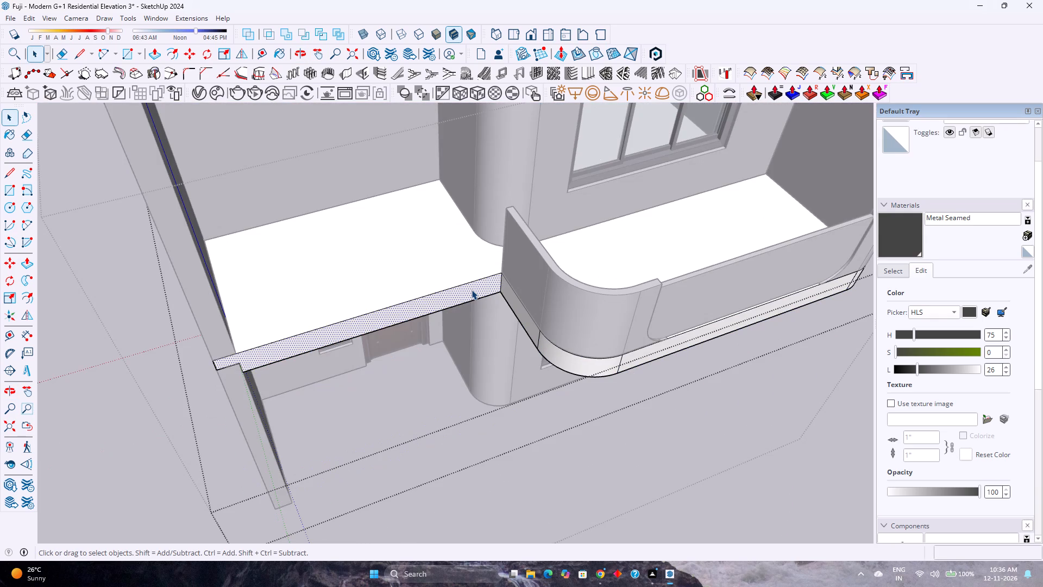
pyautogui.press('p')
pyautogui.click(472, 291)
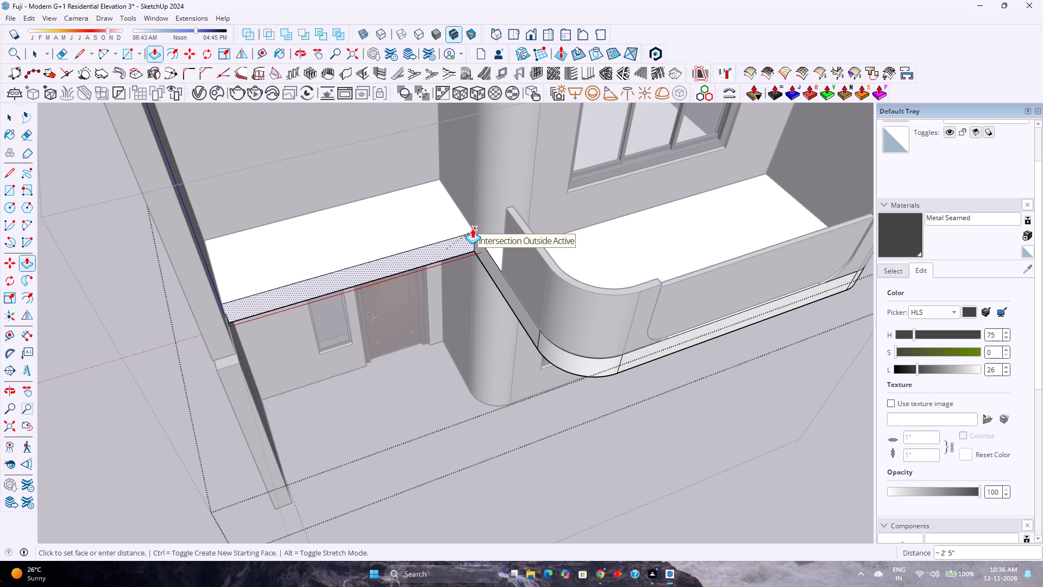
pyautogui.scroll(12, 472, 228)
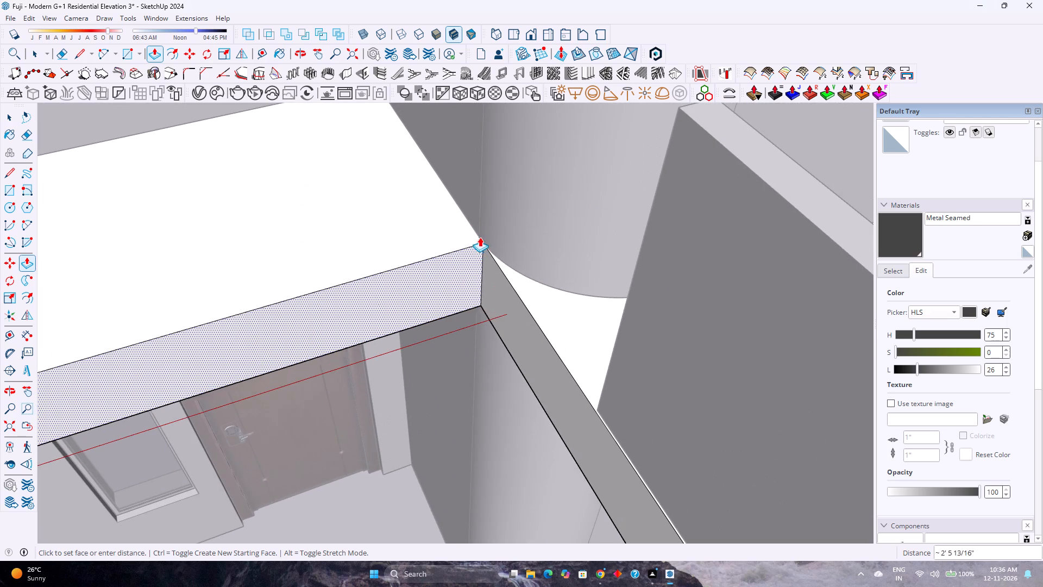
pyautogui.scroll(11, 476, 235)
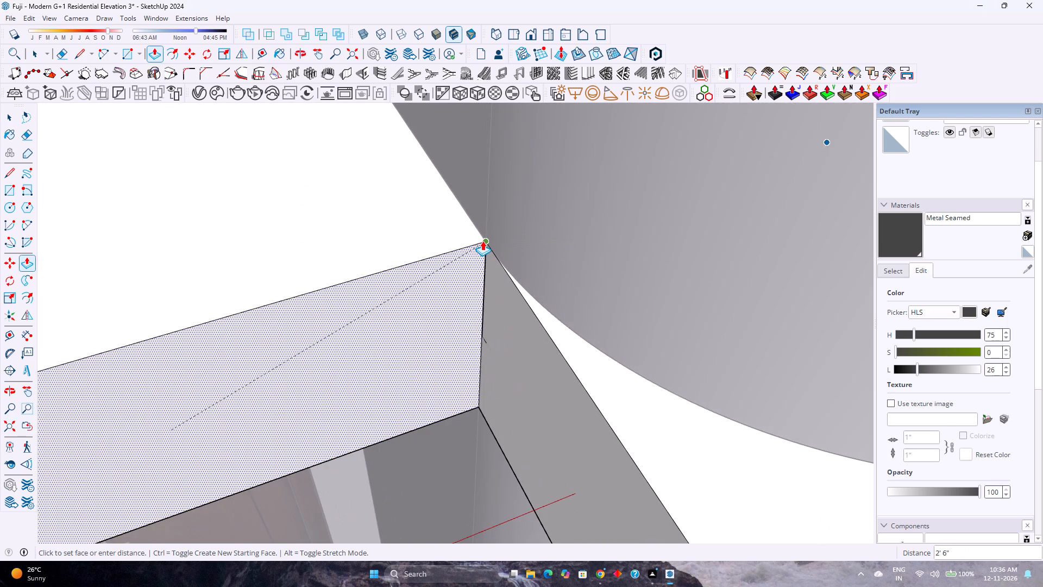
pyautogui.click(483, 241)
# Inside the balcony parapet group, Push/Pull the free end face beside the rounded corner out 2' 6" to the slab's new front corner.
pyautogui.scroll(-3, 430, 254)
pyautogui.scroll(-9, 473, 326)
pyautogui.moveTo(485, 329); pyautogui.dragTo(763, 374, button='middle')
pyautogui.scroll(4, 669, 310)
pyautogui.keyDown('shift'); pyautogui.moveTo(656, 298); pyautogui.dragTo(600, 329, button='middle'); pyautogui.keyUp('shift')
pyautogui.moveTo(566, 337); pyautogui.dragTo(685, 354, button='middle')
pyautogui.scroll(1, 685, 354)
pyautogui.scroll(2, 624, 283)
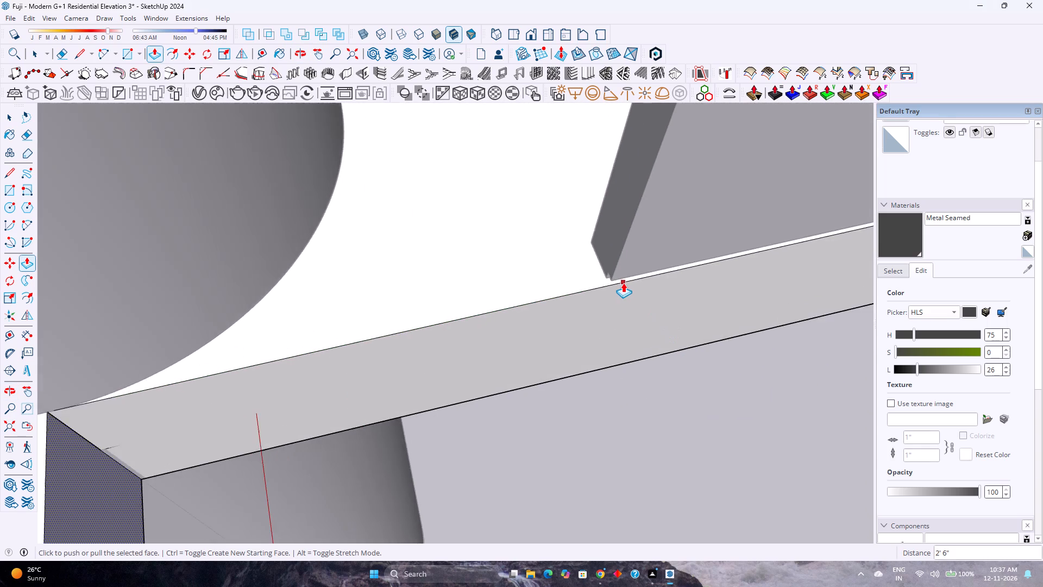
pyautogui.scroll(5, 623, 283)
pyautogui.press('space')
pyautogui.click(614, 239)
pyautogui.press('Escape')
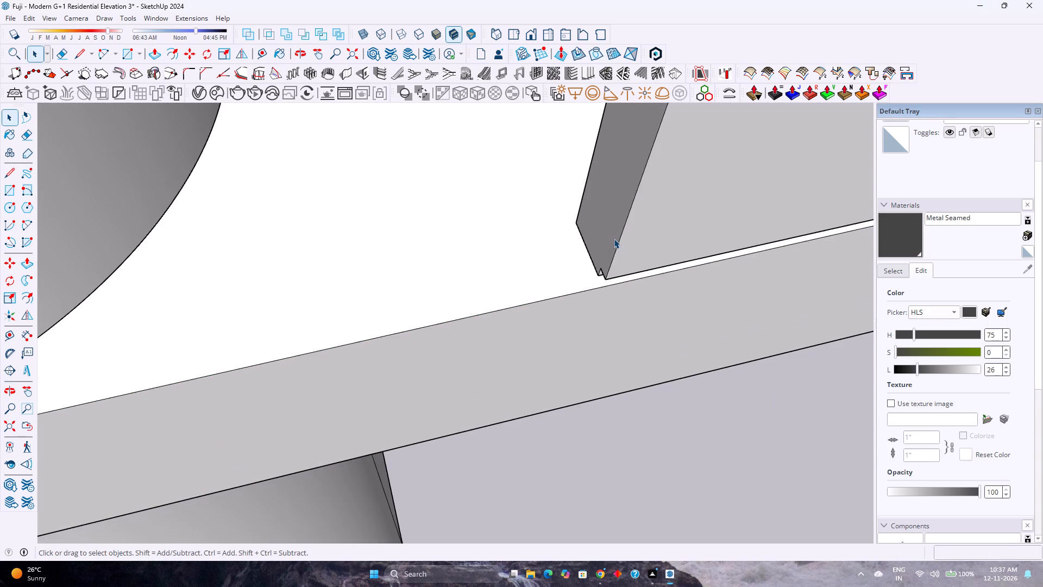
pyautogui.doubleClick(614, 239)
pyautogui.click(614, 239)
pyautogui.click(613, 242)
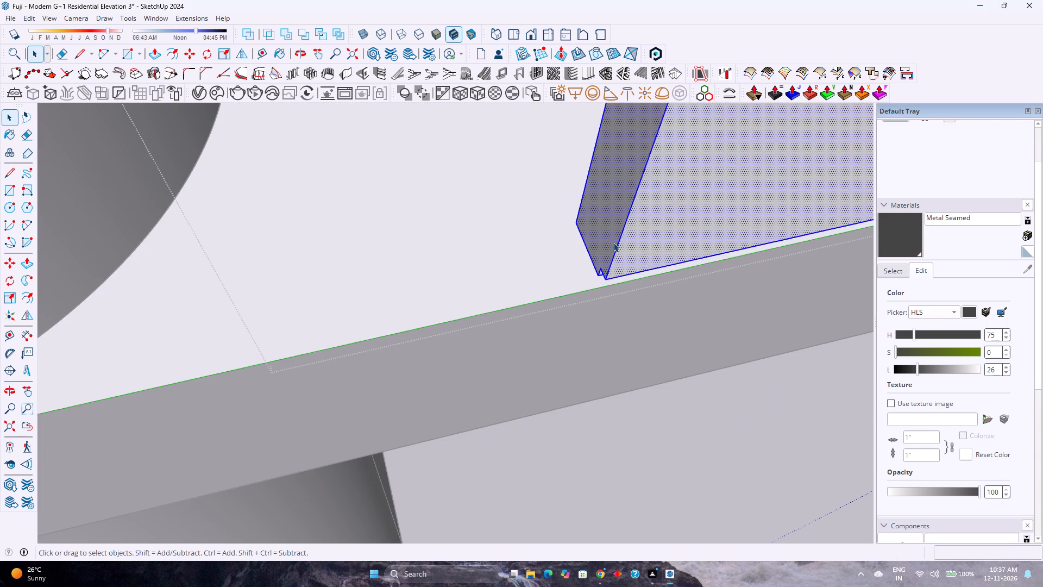
pyautogui.press('p')
pyautogui.click(611, 242)
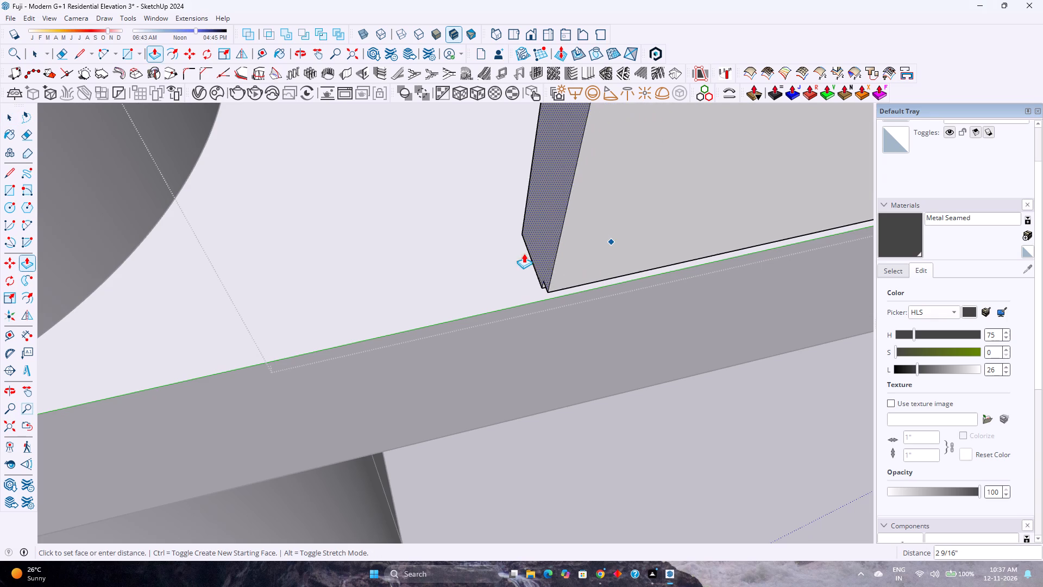
pyautogui.scroll(-7, 523, 253)
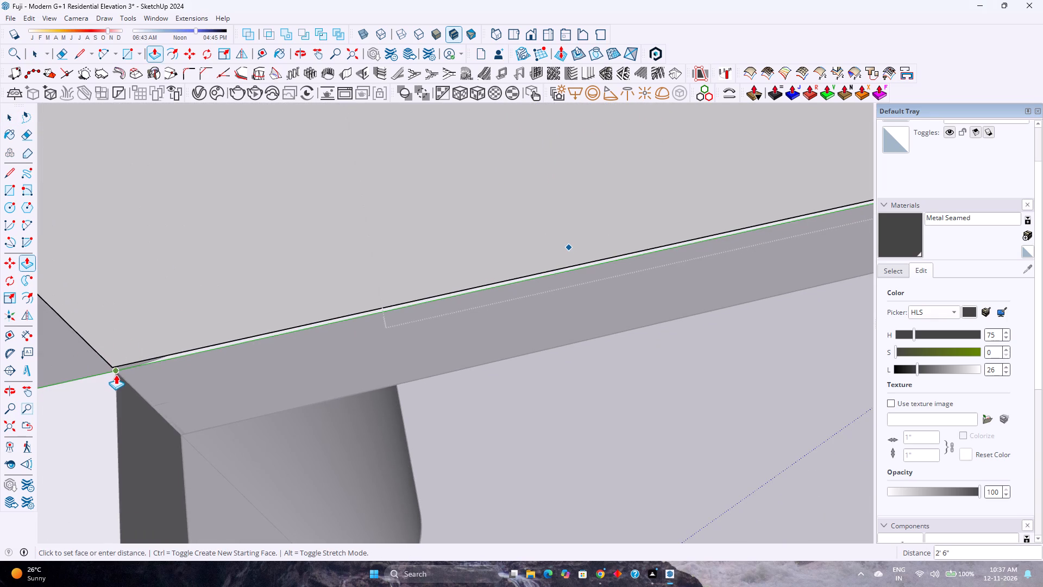
pyautogui.click(115, 374)
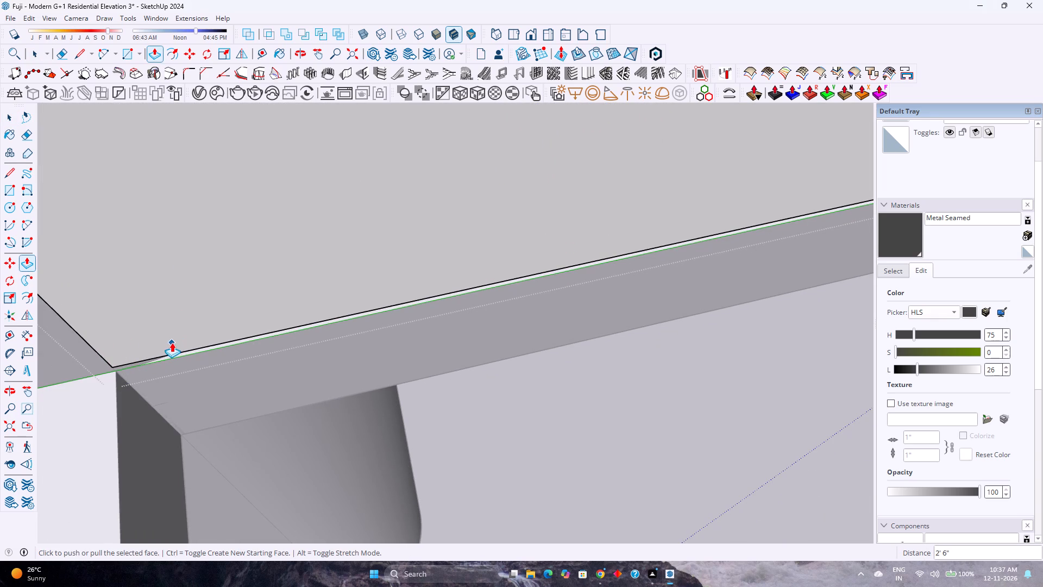
# Draw a 2-point arc with about a 3/8" bulge on the extended parapet end, from its pointed tip to the corner along the adjoining curved surface.
pyautogui.moveTo(179, 309); pyautogui.dragTo(114, 373, button='middle')
pyautogui.scroll(-4, 208, 364)
pyautogui.keyDown('shift'); pyautogui.moveTo(236, 349); pyautogui.dragTo(322, 421, button='middle'); pyautogui.keyUp('shift')
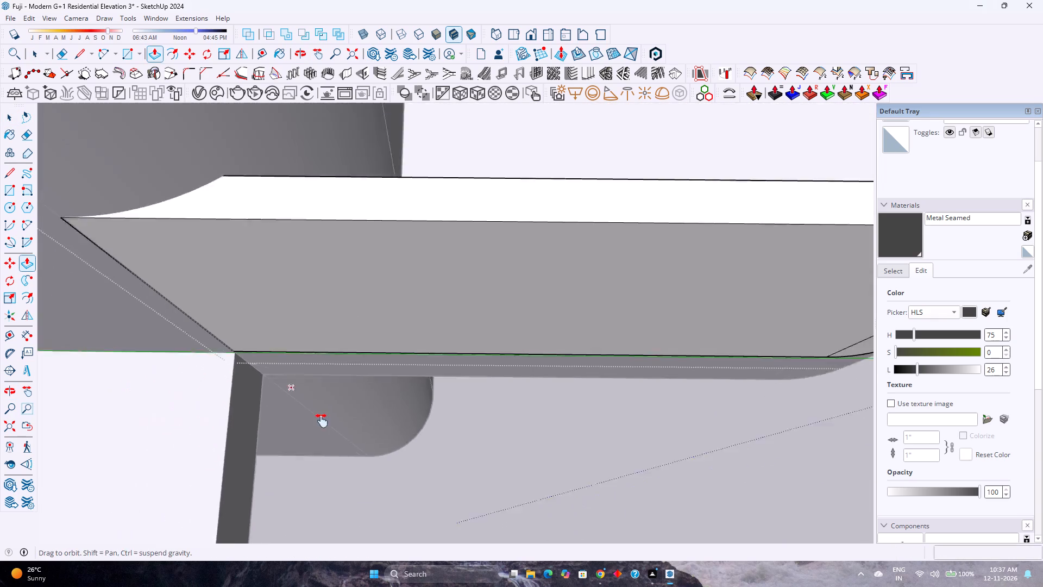
pyautogui.keyDown('shift'); pyautogui.moveTo(322, 421); pyautogui.dragTo(443, 543, button='middle'); pyautogui.keyUp('shift')
pyautogui.scroll(-3, 449, 453)
pyautogui.keyDown('shift'); pyautogui.moveTo(457, 456); pyautogui.dragTo(493, 463, button='middle'); pyautogui.keyUp('shift')
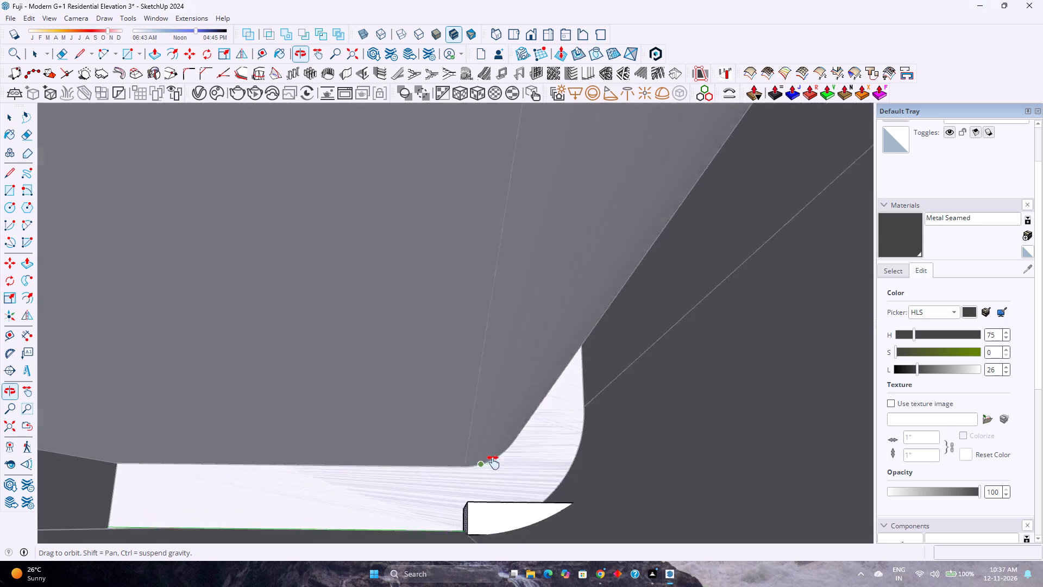
pyautogui.keyDown('shift'); pyautogui.moveTo(493, 463); pyautogui.dragTo(503, 469, button='middle'); pyautogui.keyUp('shift')
pyautogui.keyDown('shift'); pyautogui.middleClick(560, 499); pyautogui.keyUp('shift')
pyautogui.keyDown('shift'); pyautogui.moveTo(569, 498); pyautogui.dragTo(523, 453, button='middle'); pyautogui.keyUp('shift')
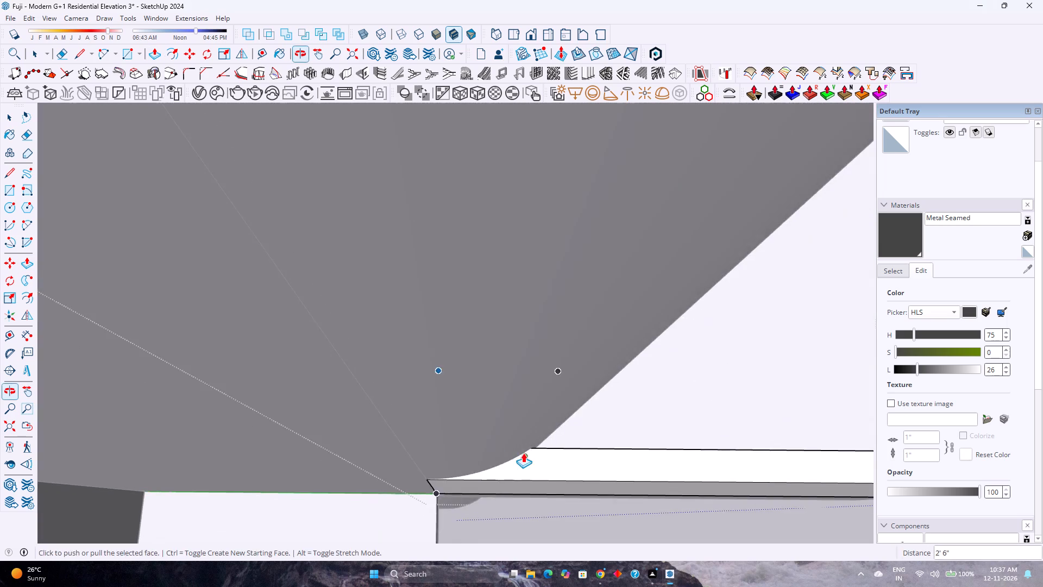
pyautogui.moveTo(521, 452); pyautogui.dragTo(551, 482, button='middle')
pyautogui.scroll(12, 462, 457)
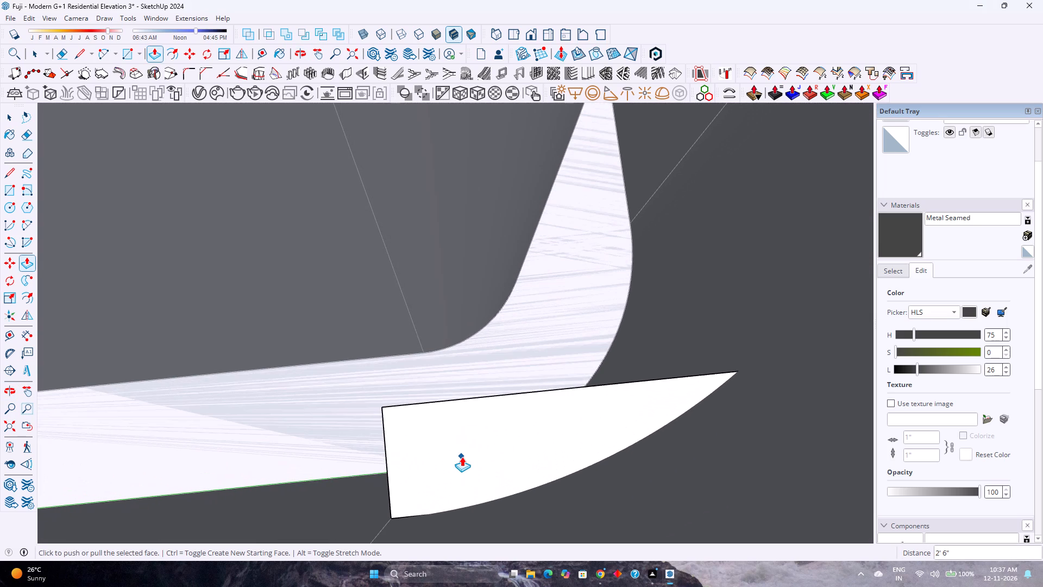
pyautogui.moveTo(419, 476); pyautogui.dragTo(468, 459, button='middle')
pyautogui.press('a')
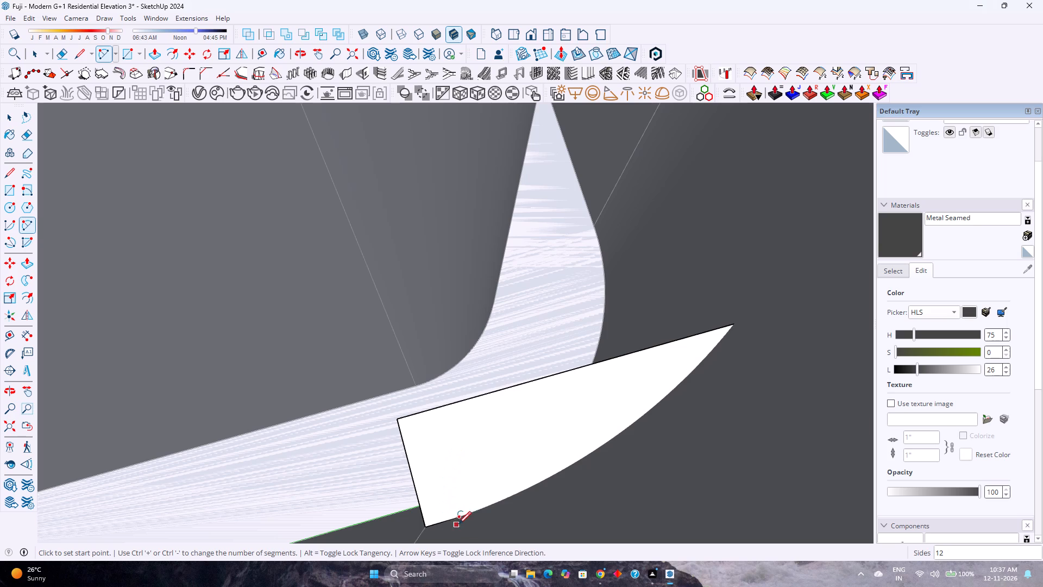
pyautogui.click(423, 528)
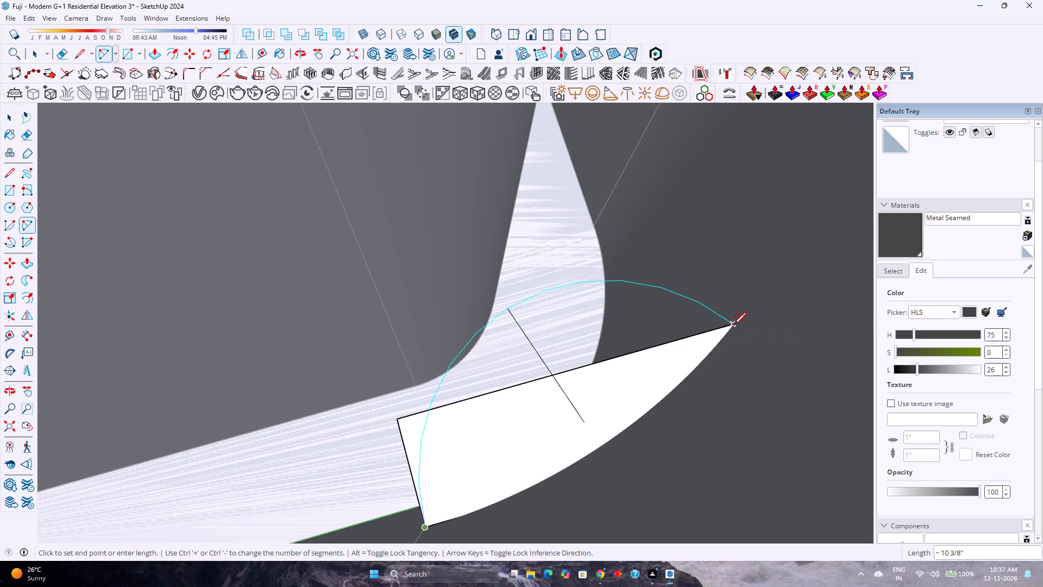
pyautogui.press('Escape')
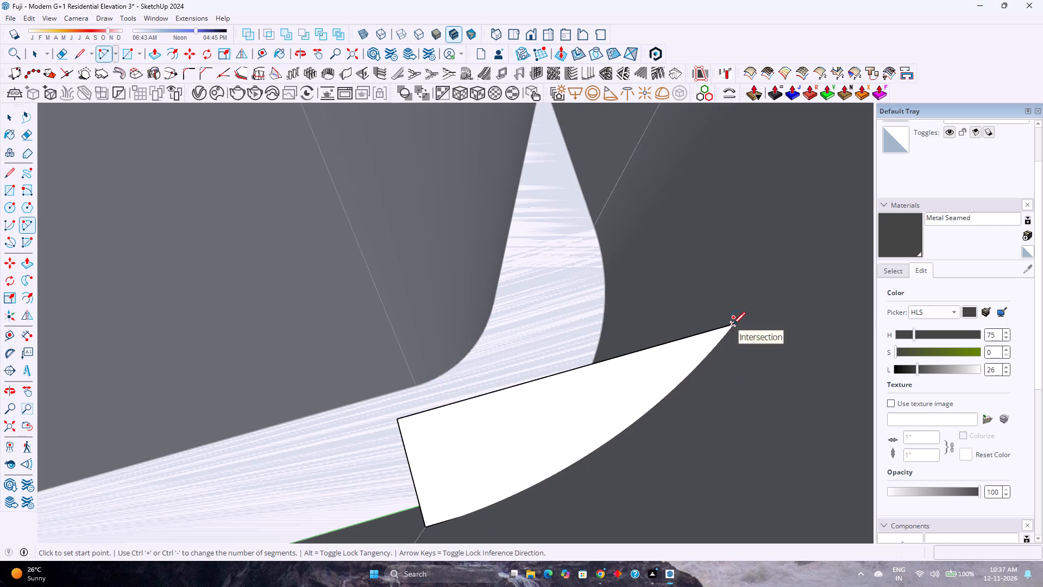
pyautogui.click(733, 324)
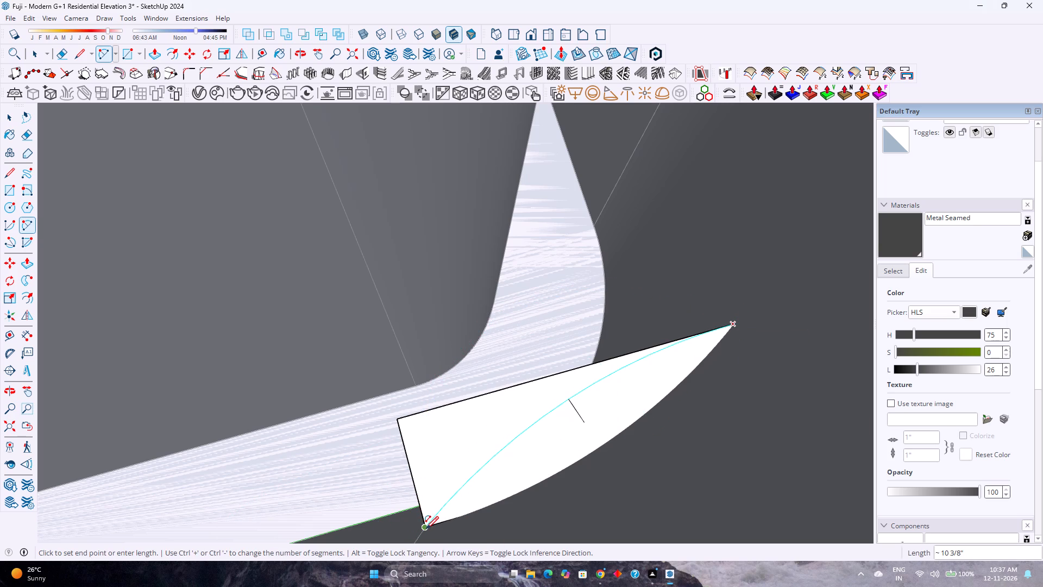
pyautogui.click(426, 529)
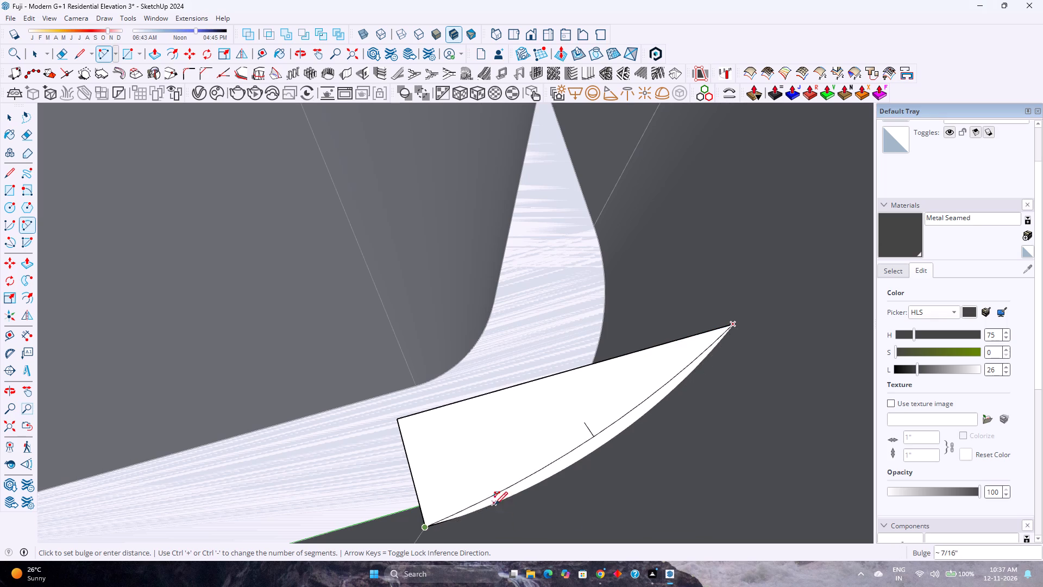
pyautogui.scroll(6, 467, 517)
pyautogui.moveTo(467, 517); pyautogui.dragTo(676, 490, button='middle')
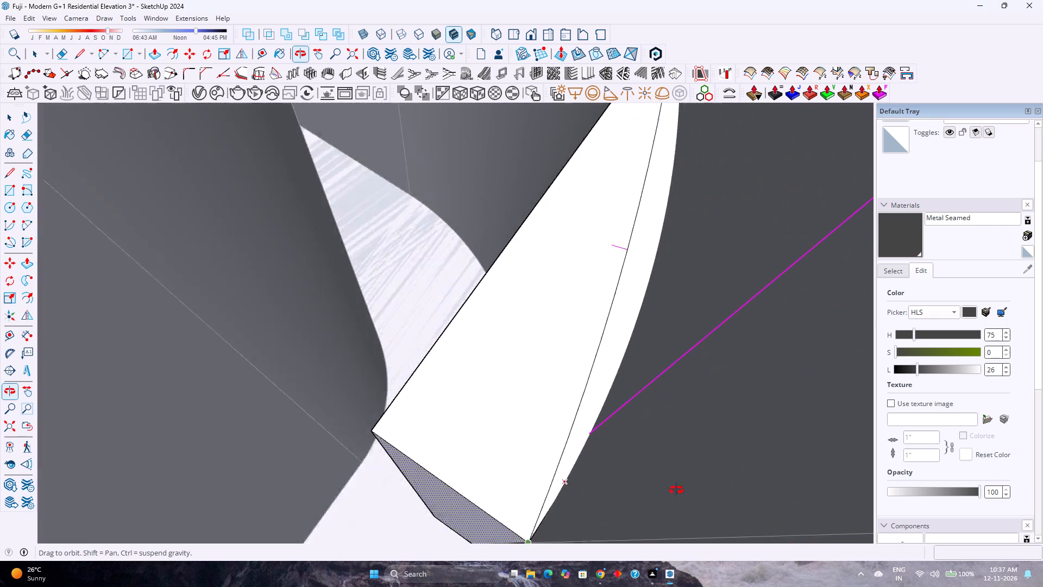
pyautogui.moveTo(676, 490); pyautogui.dragTo(702, 484, button='middle')
pyautogui.press('Down')
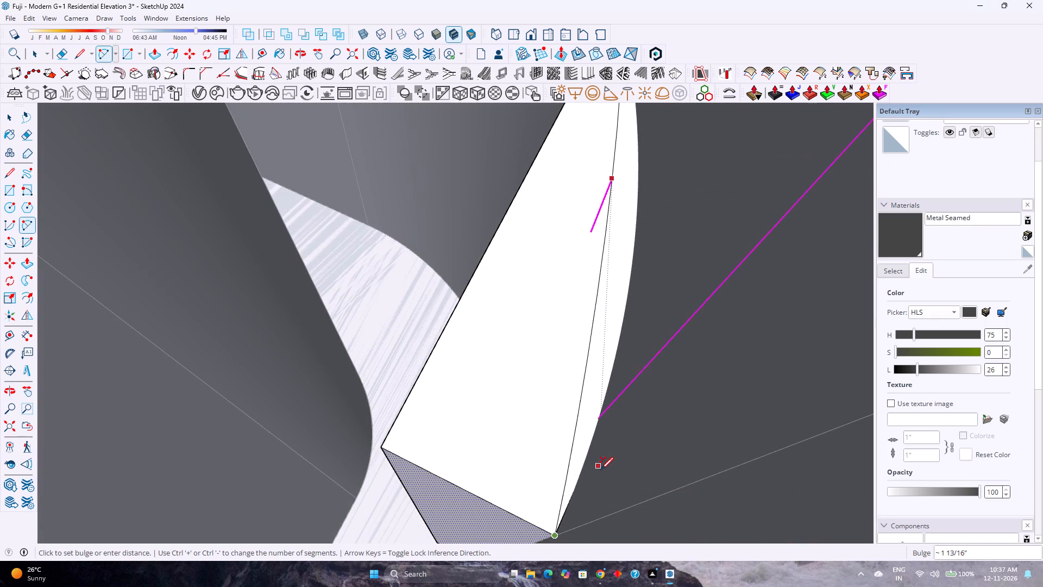
pyautogui.press('Left')
pyautogui.press('Right')
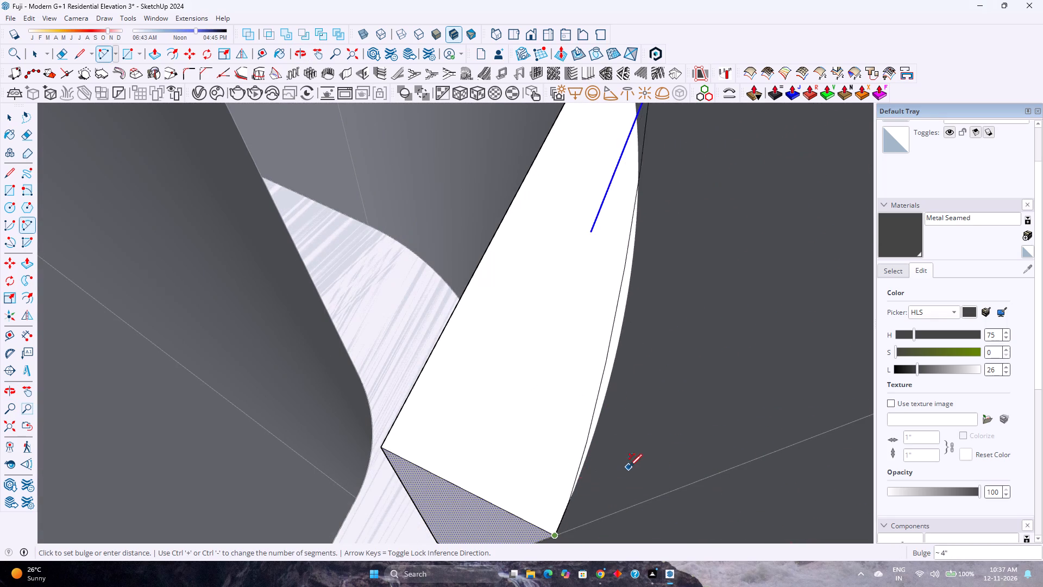
pyautogui.press('Right')
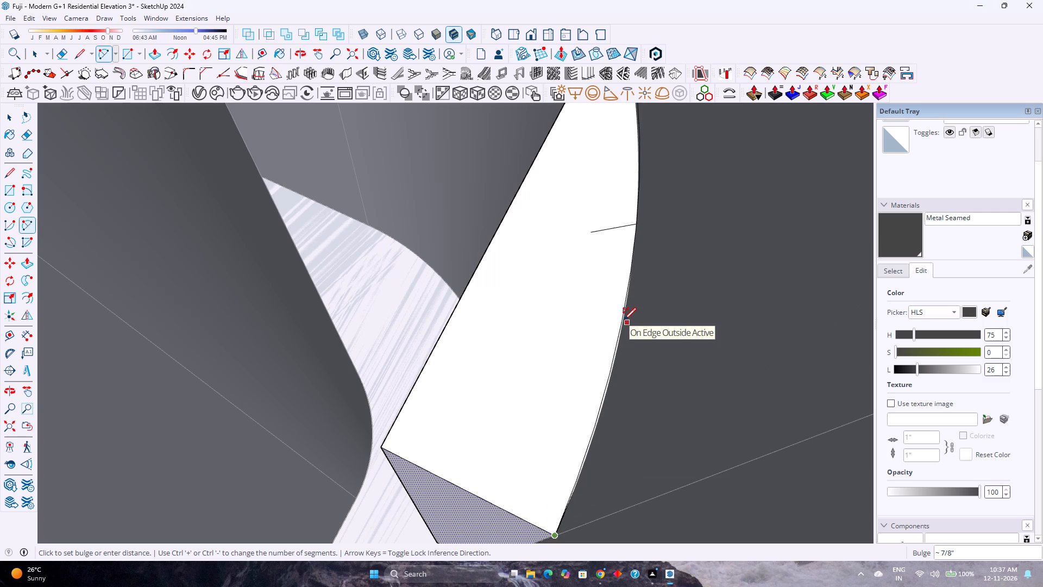
pyautogui.moveTo(582, 412); pyautogui.dragTo(586, 408, button='middle')
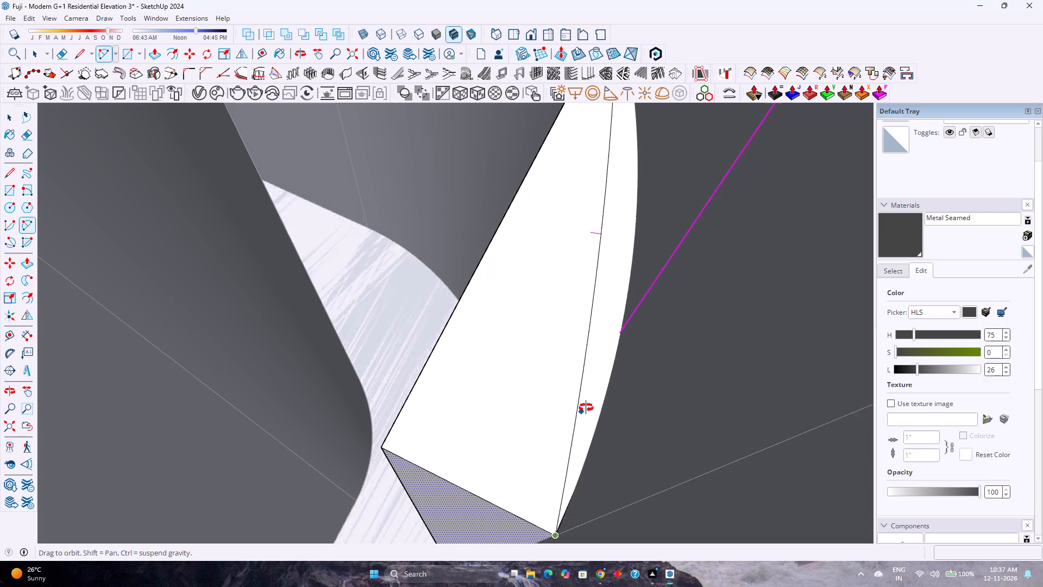
pyautogui.moveTo(586, 408); pyautogui.dragTo(644, 337, button='middle')
pyautogui.moveTo(566, 401); pyautogui.dragTo(654, 313, button='middle')
pyautogui.moveTo(560, 418); pyautogui.dragTo(571, 355, button='middle')
pyautogui.scroll(2, 560, 418)
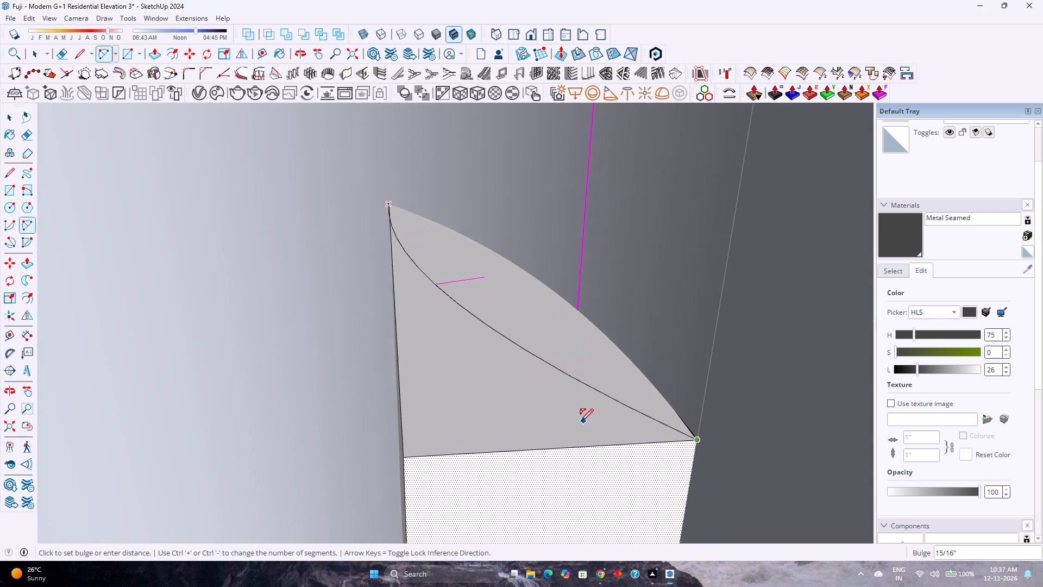
pyautogui.scroll(4, 581, 421)
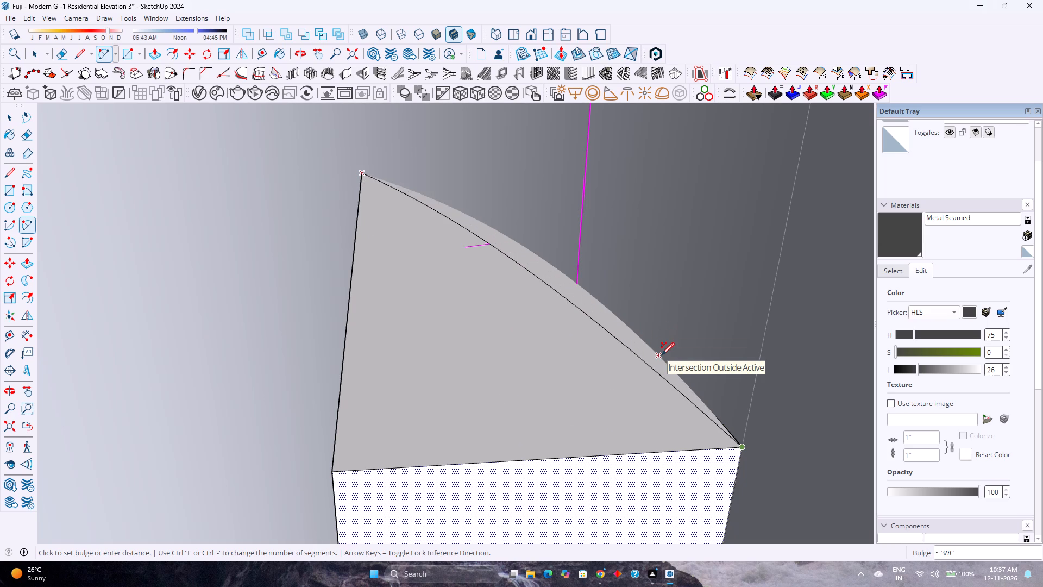
pyautogui.click(662, 355)
pyautogui.scroll(3, 638, 368)
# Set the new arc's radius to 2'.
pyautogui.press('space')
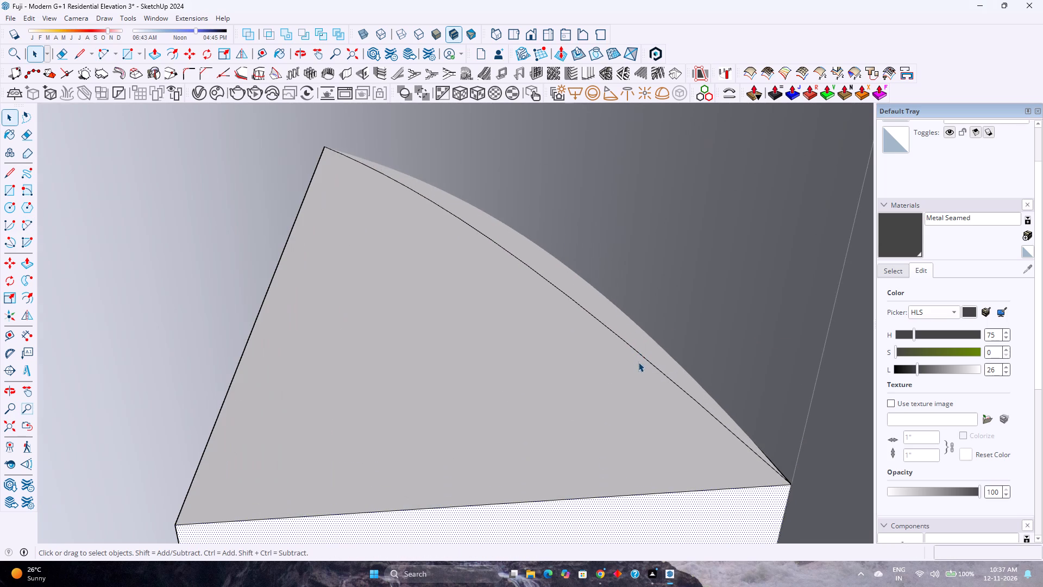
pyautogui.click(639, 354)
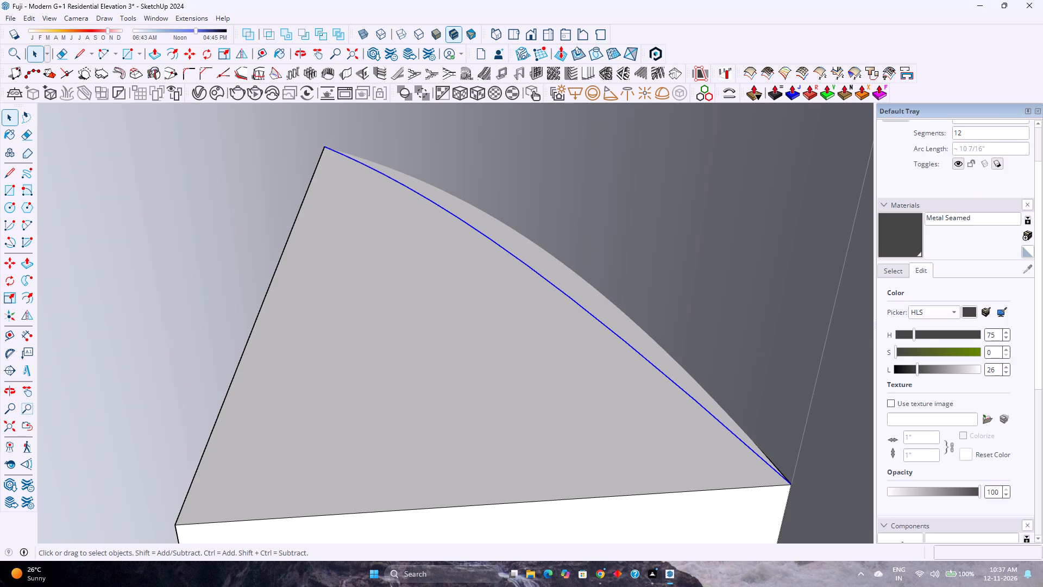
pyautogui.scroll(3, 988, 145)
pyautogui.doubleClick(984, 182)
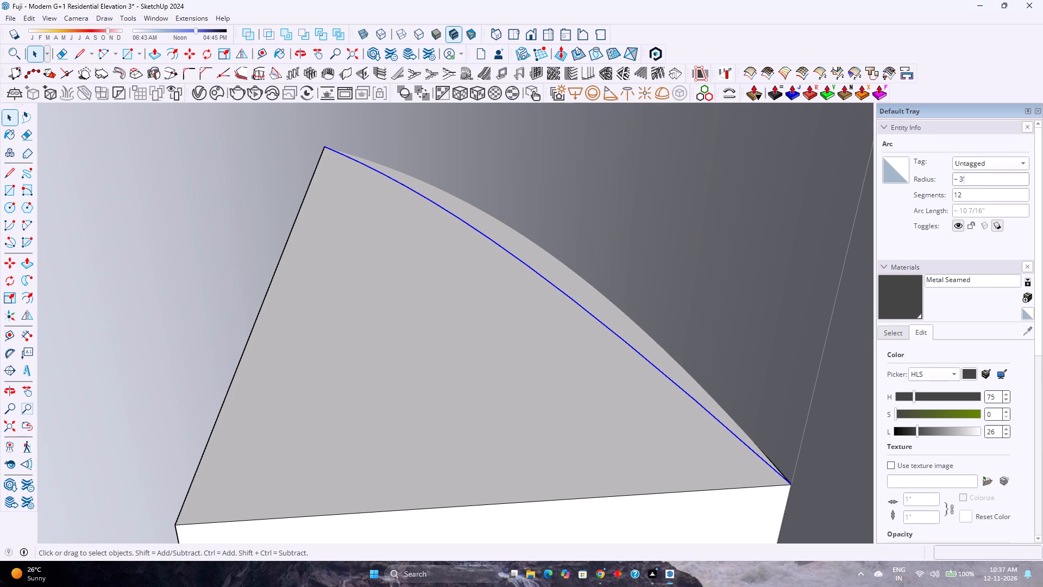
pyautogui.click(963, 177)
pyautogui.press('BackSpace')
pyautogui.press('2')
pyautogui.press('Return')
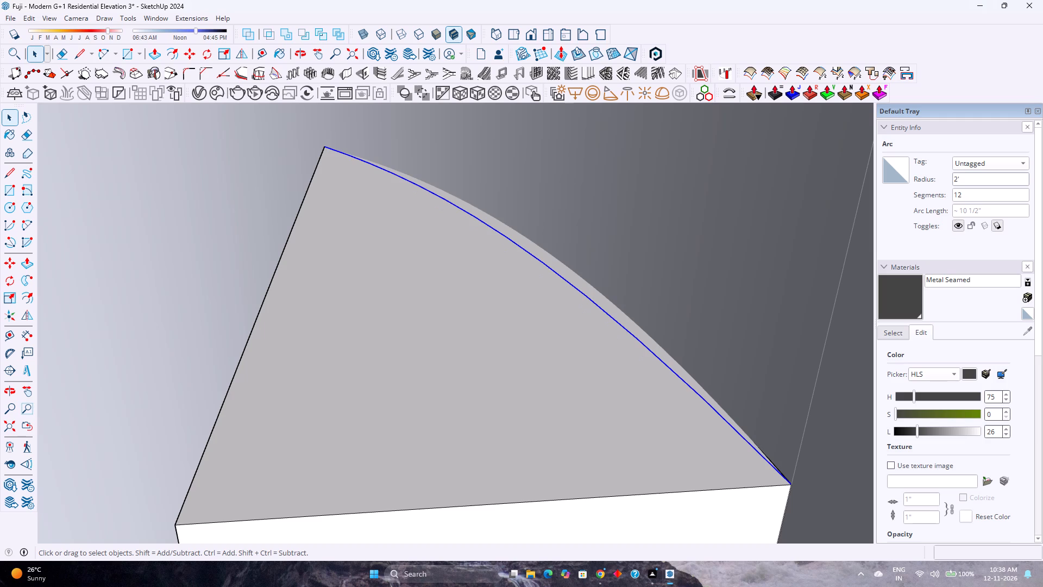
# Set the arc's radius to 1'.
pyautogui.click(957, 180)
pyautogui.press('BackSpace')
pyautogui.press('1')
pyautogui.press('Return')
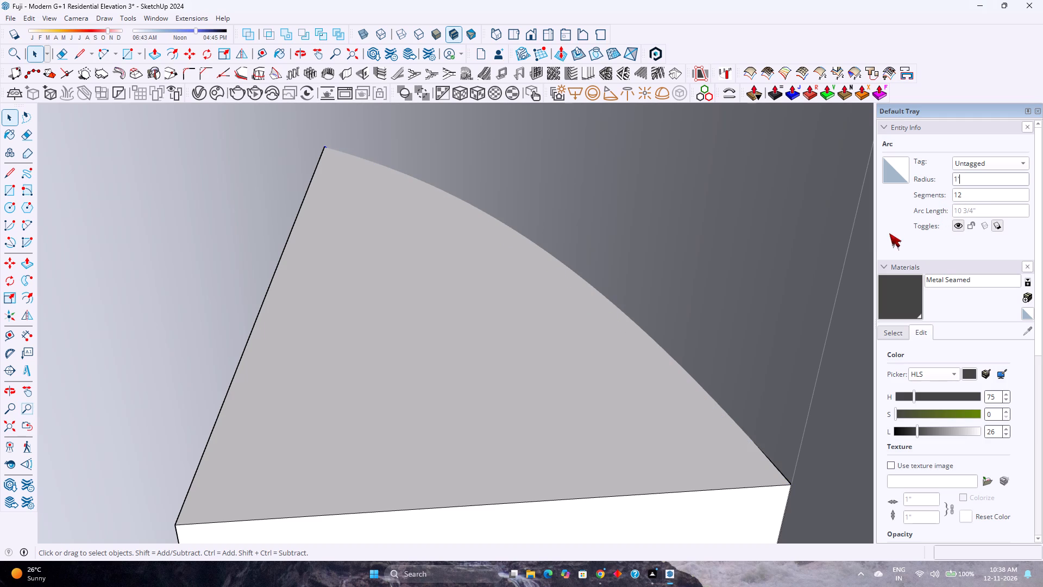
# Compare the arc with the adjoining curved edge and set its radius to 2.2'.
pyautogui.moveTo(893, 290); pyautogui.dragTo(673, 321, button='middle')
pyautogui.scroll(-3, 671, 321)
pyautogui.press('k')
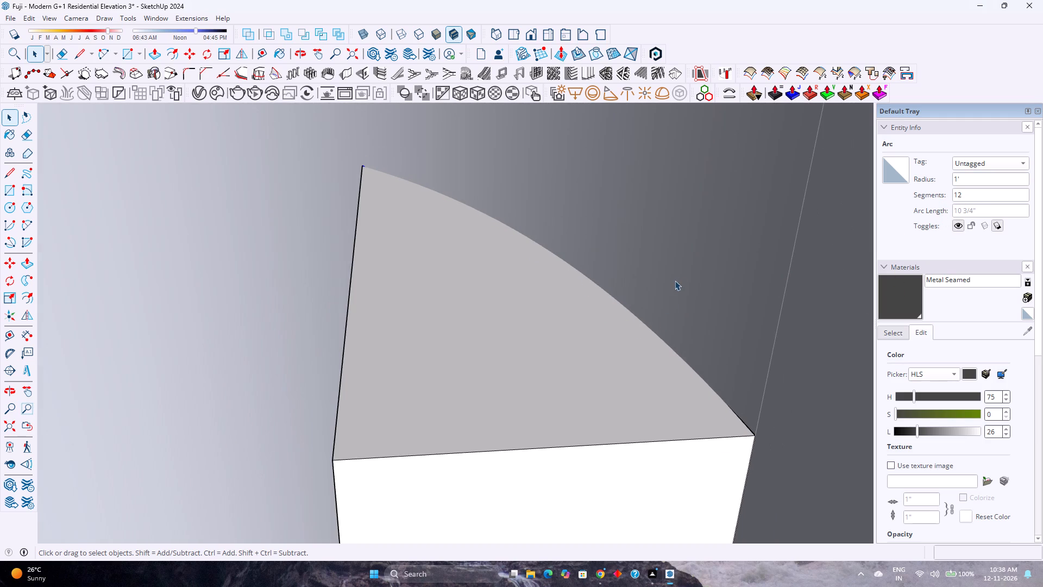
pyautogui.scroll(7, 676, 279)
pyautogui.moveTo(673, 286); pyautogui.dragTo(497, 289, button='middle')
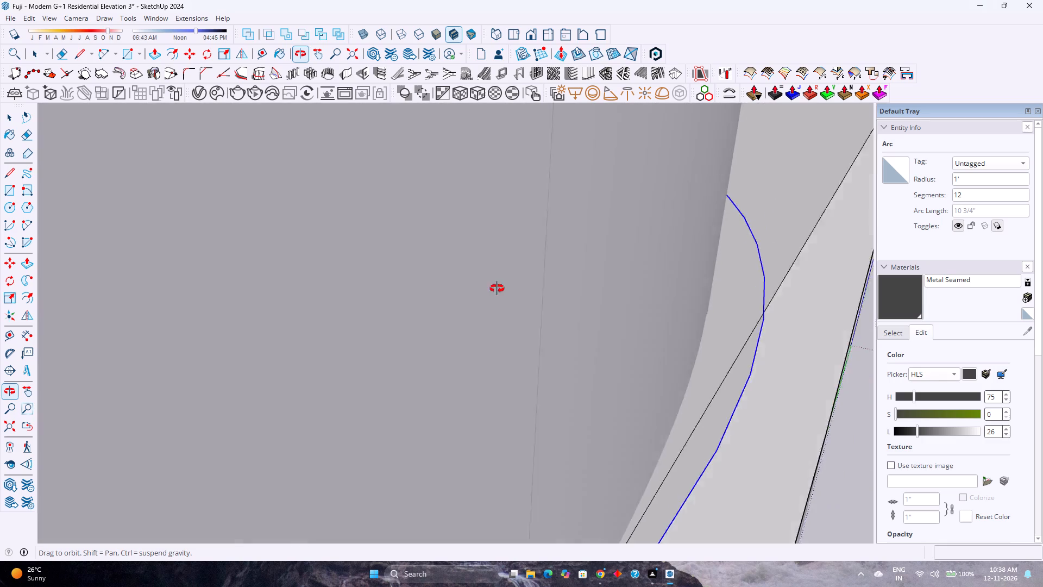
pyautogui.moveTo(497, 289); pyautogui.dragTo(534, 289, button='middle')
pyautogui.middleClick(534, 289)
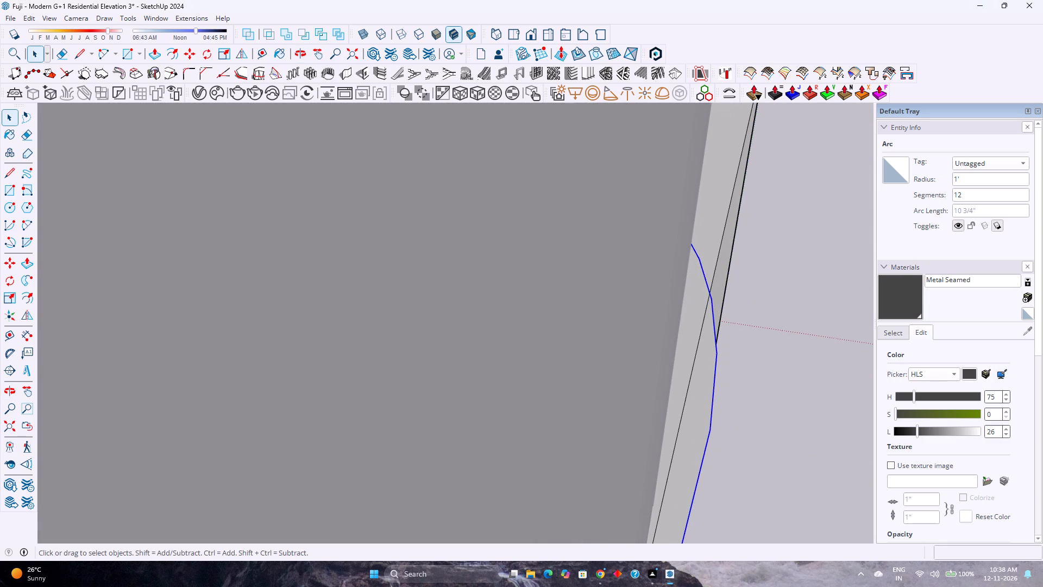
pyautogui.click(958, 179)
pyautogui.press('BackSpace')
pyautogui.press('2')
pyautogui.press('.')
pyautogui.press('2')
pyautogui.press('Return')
# Set the radius of the arc on the parapet end to 2'.
pyautogui.moveTo(442, 352); pyautogui.dragTo(569, 333, button='middle')
pyautogui.middleClick(569, 333)
pyautogui.scroll(-4, 573, 333)
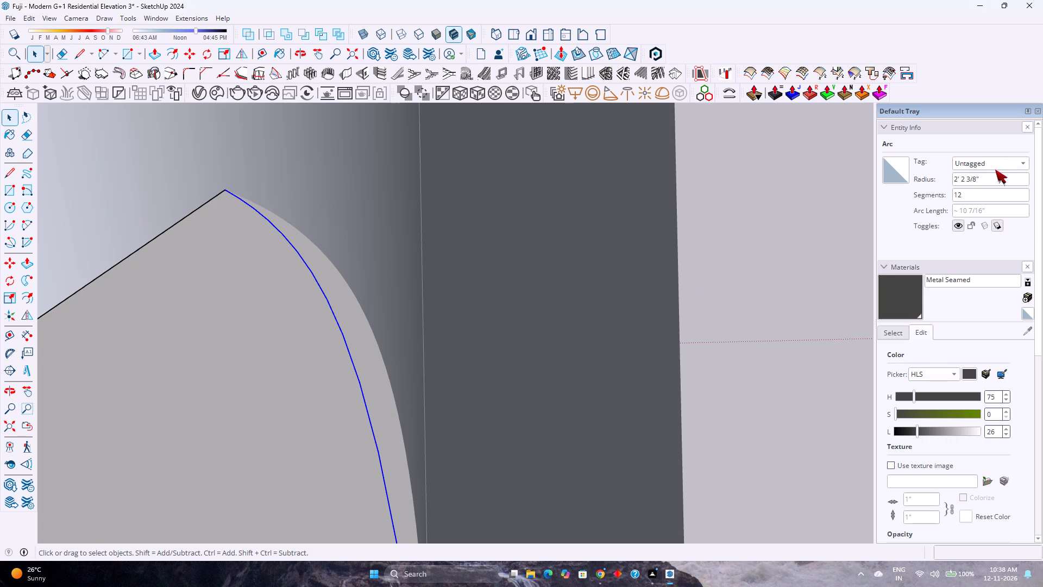
pyautogui.moveTo(994, 173); pyautogui.dragTo(911, 173)
pyautogui.press('2')
pyautogui.press("'")
pyautogui.press('Return')
# Set the radius of the arc on the parapet end to 1.5'.
pyautogui.moveTo(967, 179); pyautogui.dragTo(953, 178)
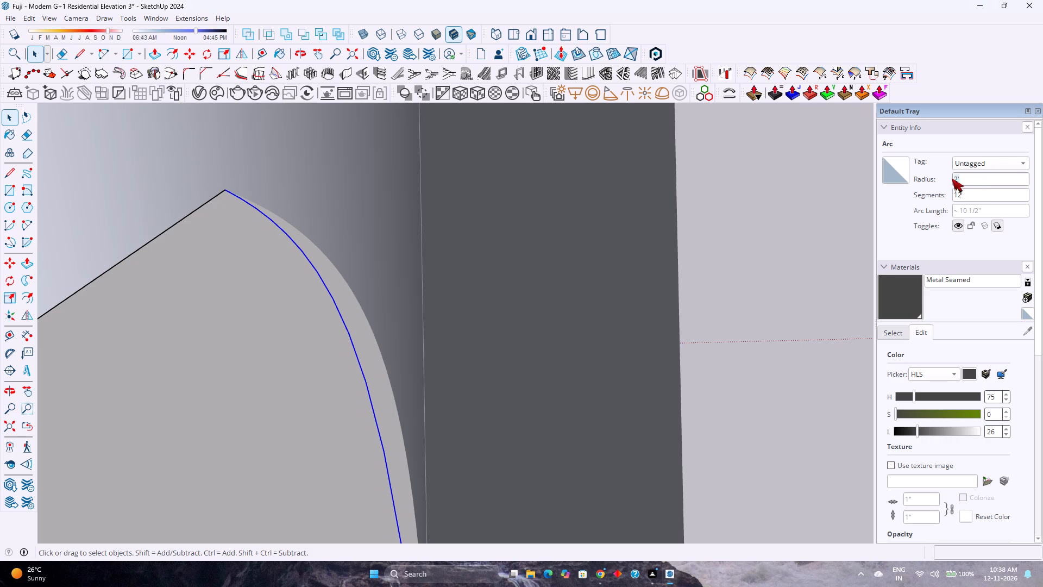
pyautogui.press('3')
pyautogui.press('BackSpace')
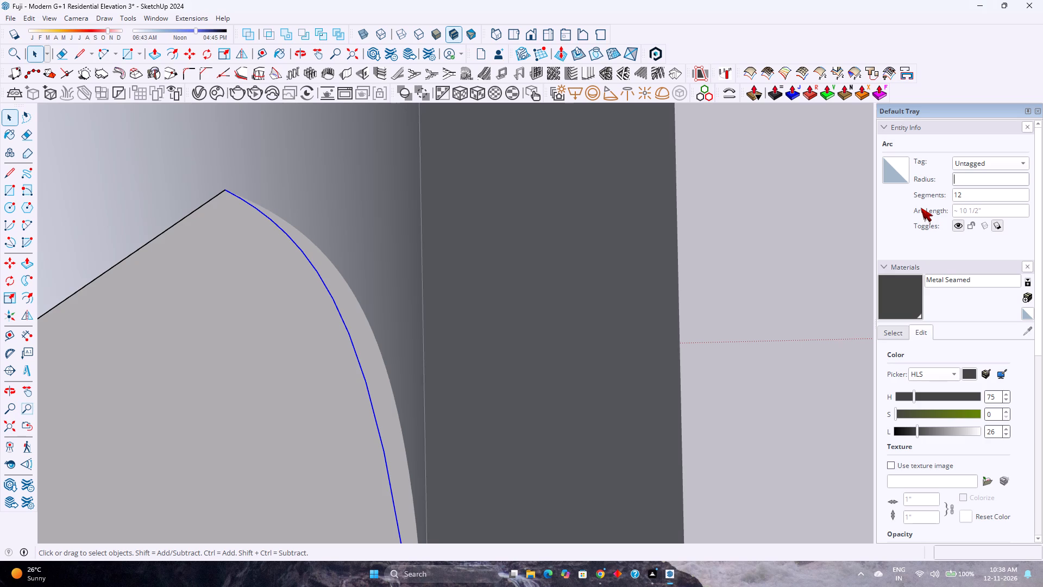
pyautogui.write('1.')
pyautogui.press('5')
pyautogui.press("'")
pyautogui.press('Return')
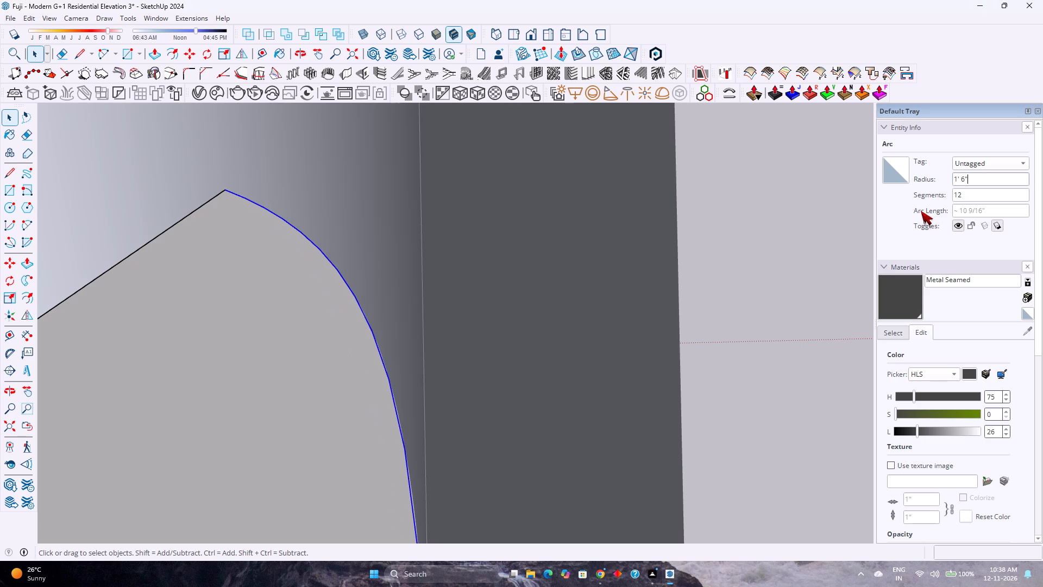
# Set the arc's segment count to 40 to smooth the curve.
pyautogui.scroll(-3, 631, 268)
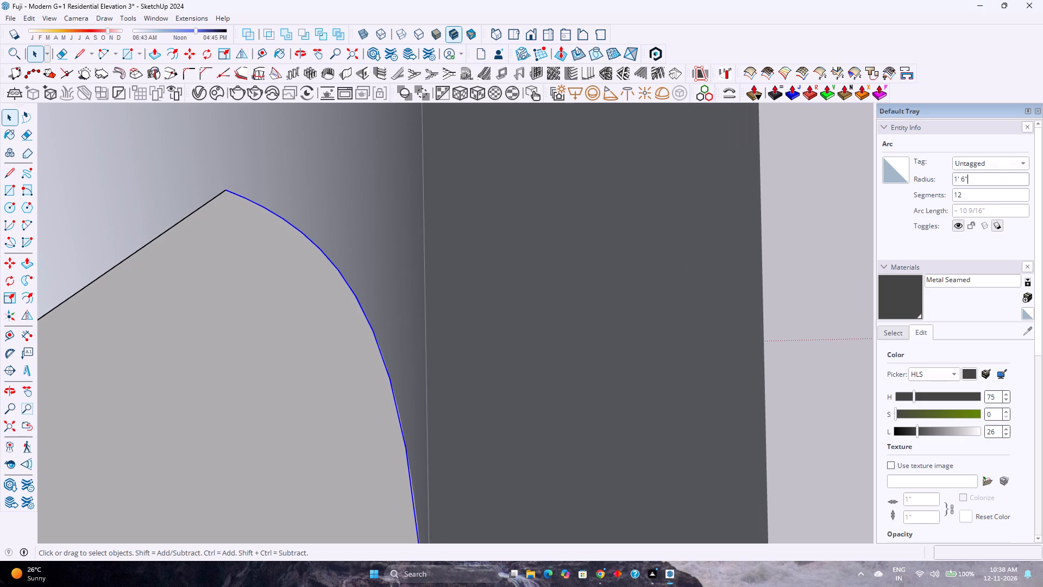
pyautogui.click(976, 195)
pyautogui.doubleClick(975, 195)
pyautogui.press('4')
pyautogui.press('0')
pyautogui.press('Return')
# Push the sliver face beside the arc down 2' 11 1/2" to the parapet's base and leave the parapet group.
pyautogui.scroll(-3, 128, 326)
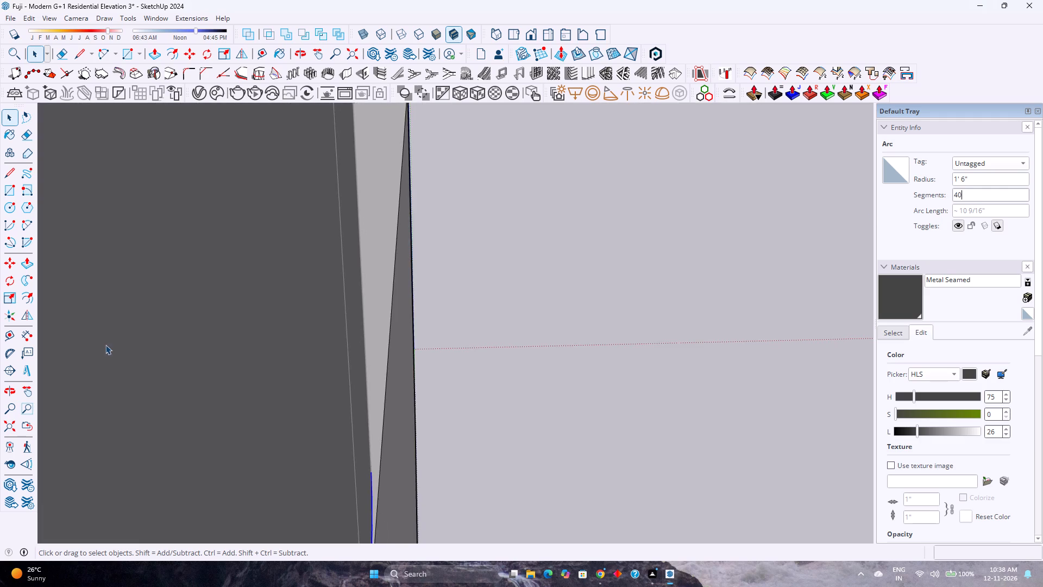
pyautogui.moveTo(126, 342); pyautogui.dragTo(240, 330, button='middle')
pyautogui.middleClick(240, 330)
pyautogui.scroll(-2, 240, 330)
pyautogui.keyDown('shift'); pyautogui.moveTo(114, 346); pyautogui.dragTo(294, 254, button='middle'); pyautogui.keyUp('shift')
pyautogui.press('p')
pyautogui.click(240, 289)
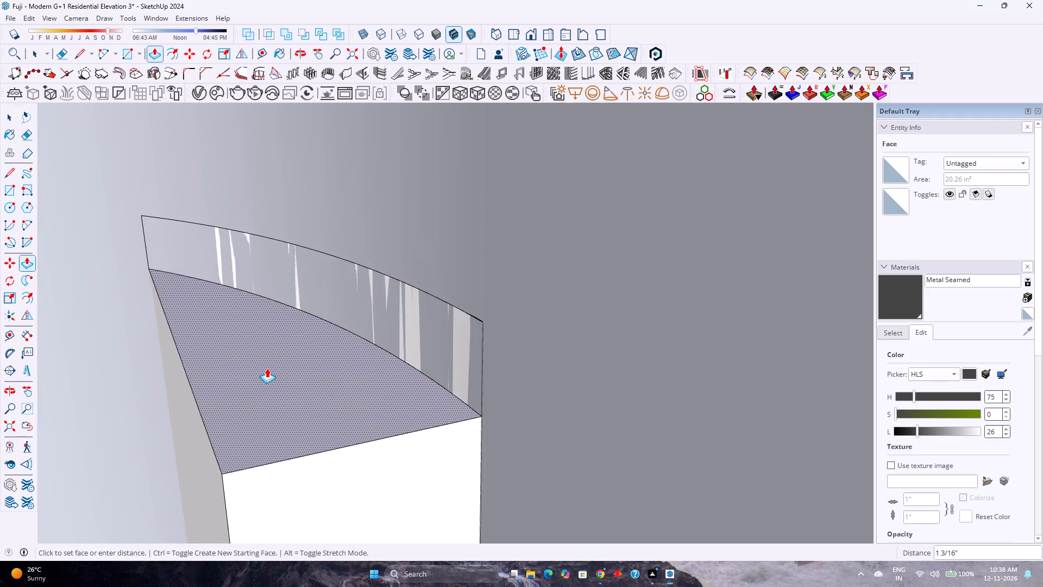
pyautogui.scroll(-4, 267, 368)
pyautogui.keyDown('shift'); pyautogui.moveTo(252, 422); pyautogui.dragTo(303, 248, button='middle'); pyautogui.keyUp('shift')
pyautogui.scroll(-6, 304, 246)
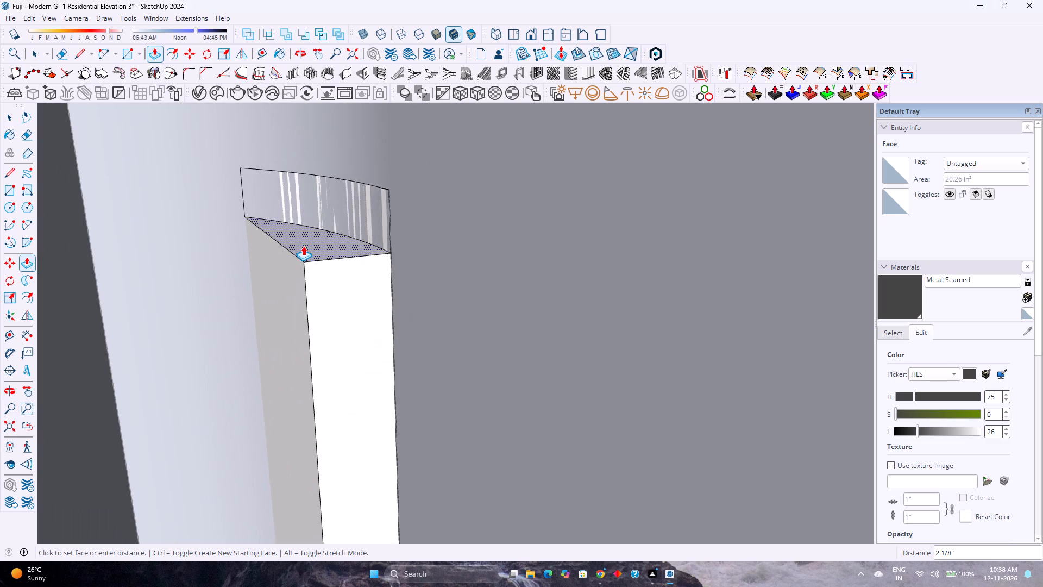
pyautogui.moveTo(303, 246); pyautogui.dragTo(81, 292, button='middle')
pyautogui.scroll(-2, 236, 307)
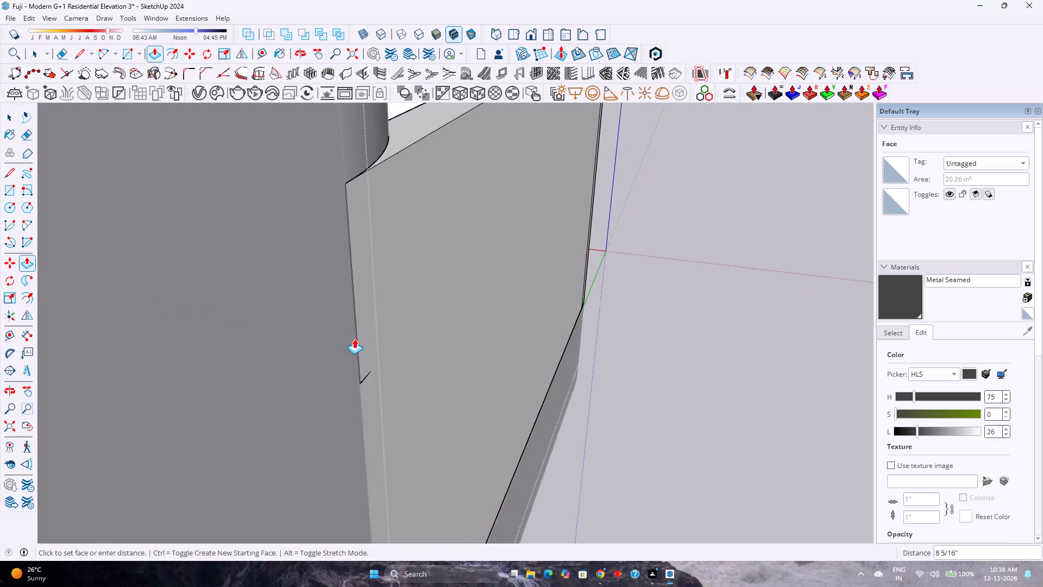
pyautogui.keyDown('shift'); pyautogui.moveTo(349, 334); pyautogui.dragTo(290, 241, button='middle'); pyautogui.keyUp('shift')
pyautogui.moveTo(433, 345); pyautogui.dragTo(236, 383, button='middle')
pyautogui.scroll(-3, 235, 383)
pyautogui.keyDown('shift'); pyautogui.moveTo(248, 374); pyautogui.dragTo(237, 276, button='middle'); pyautogui.keyUp('shift')
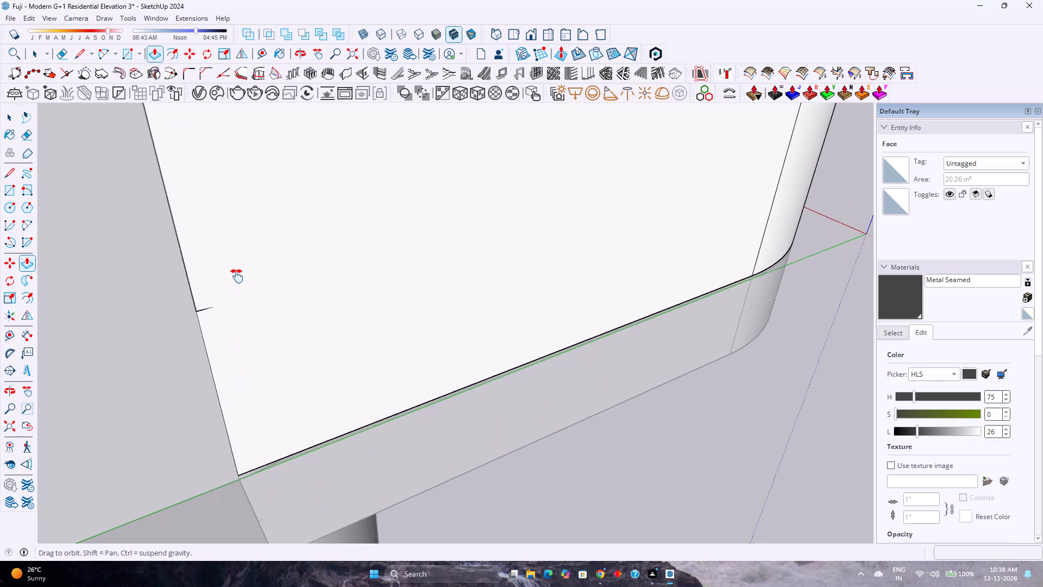
pyautogui.keyDown('shift'); pyautogui.moveTo(237, 276); pyautogui.dragTo(239, 267, button='middle'); pyautogui.keyUp('shift')
pyautogui.click(249, 459)
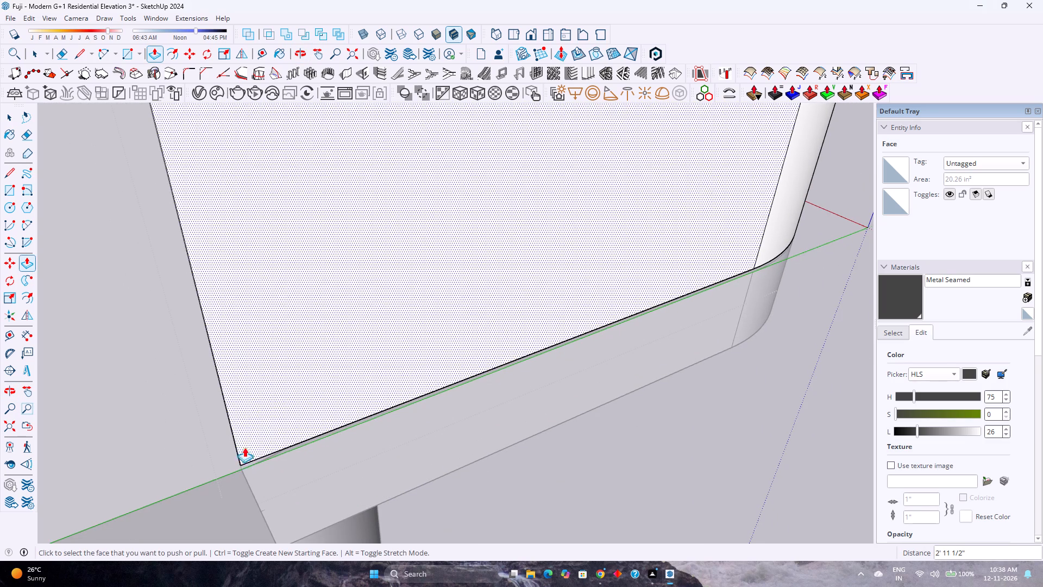
pyautogui.scroll(-5, 275, 397)
pyautogui.press('space')
pyautogui.click(508, 474)
# Examine the parapet end, the stray edge on the slab band and the slab's underside at the rounded corner.
pyautogui.moveTo(530, 402); pyautogui.dragTo(452, 462, button='middle')
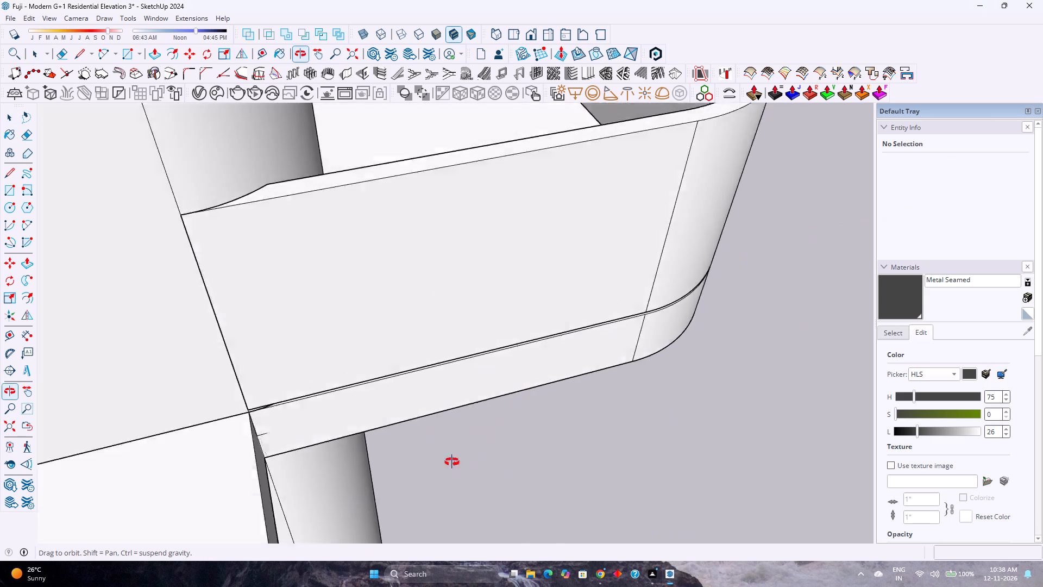
pyautogui.moveTo(452, 462); pyautogui.dragTo(159, 485, button='middle')
pyautogui.scroll(-3, 346, 398)
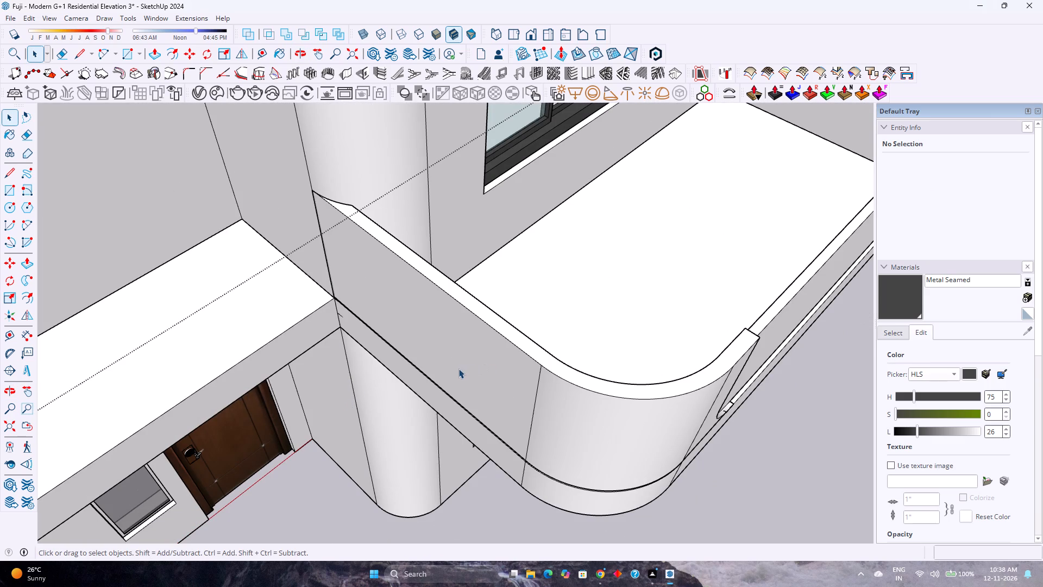
pyautogui.scroll(2, 414, 369)
pyautogui.keyDown('shift'); pyautogui.moveTo(414, 369); pyautogui.dragTo(394, 409, button='middle'); pyautogui.keyUp('shift')
pyautogui.moveTo(417, 399); pyautogui.dragTo(449, 270, button='middle')
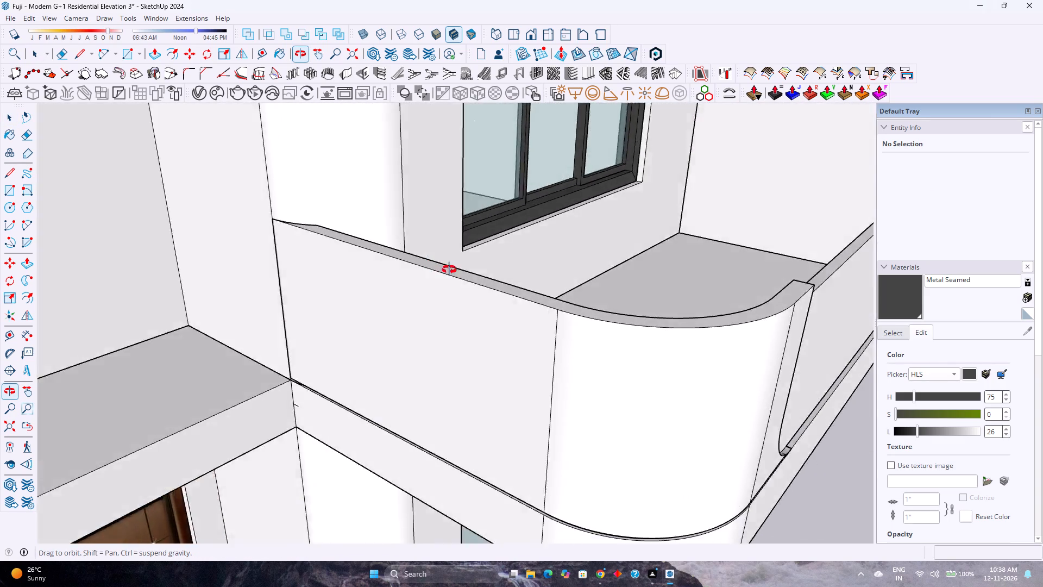
pyautogui.moveTo(449, 270); pyautogui.dragTo(517, 293, button='middle')
pyautogui.scroll(7, 263, 455)
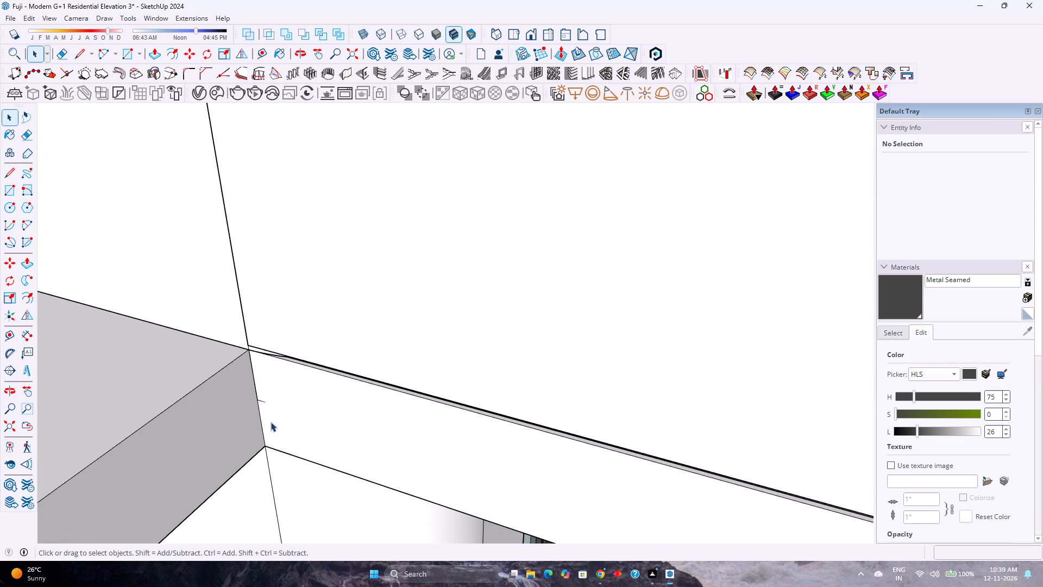
pyautogui.scroll(5, 265, 411)
pyautogui.moveTo(269, 410); pyautogui.dragTo(266, 388, button='middle')
pyautogui.click(269, 398)
pyautogui.scroll(4, 256, 398)
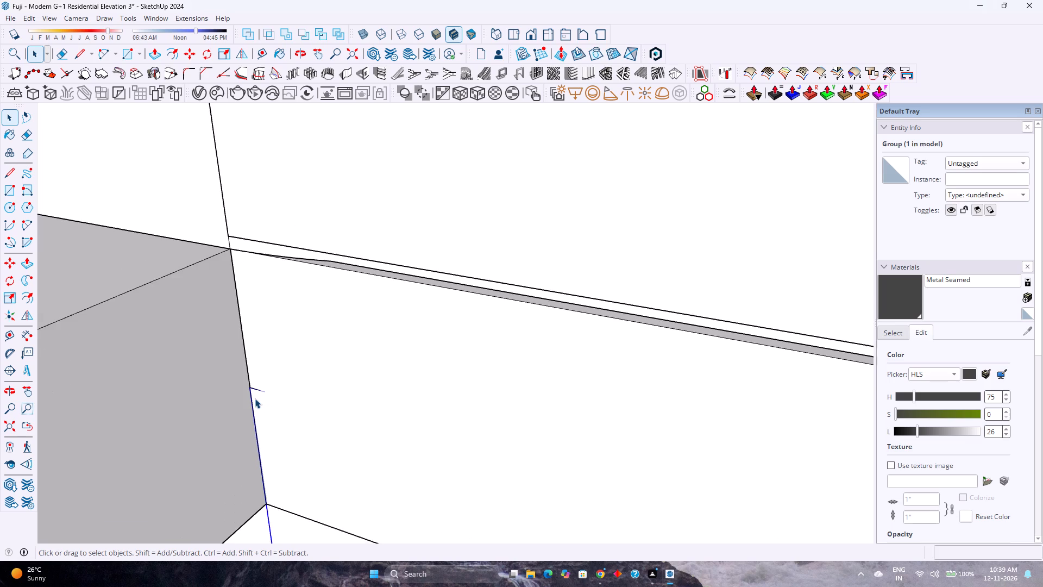
pyautogui.scroll(2, 255, 398)
pyautogui.scroll(-20, 254, 397)
pyautogui.scroll(-2, 254, 397)
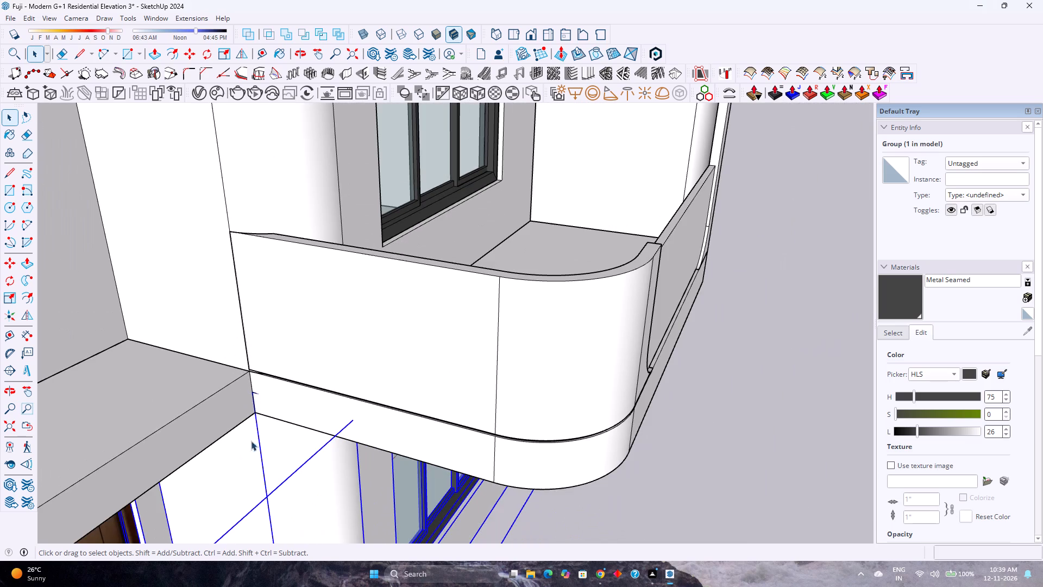
pyautogui.moveTo(263, 460); pyautogui.dragTo(179, 324, button='middle')
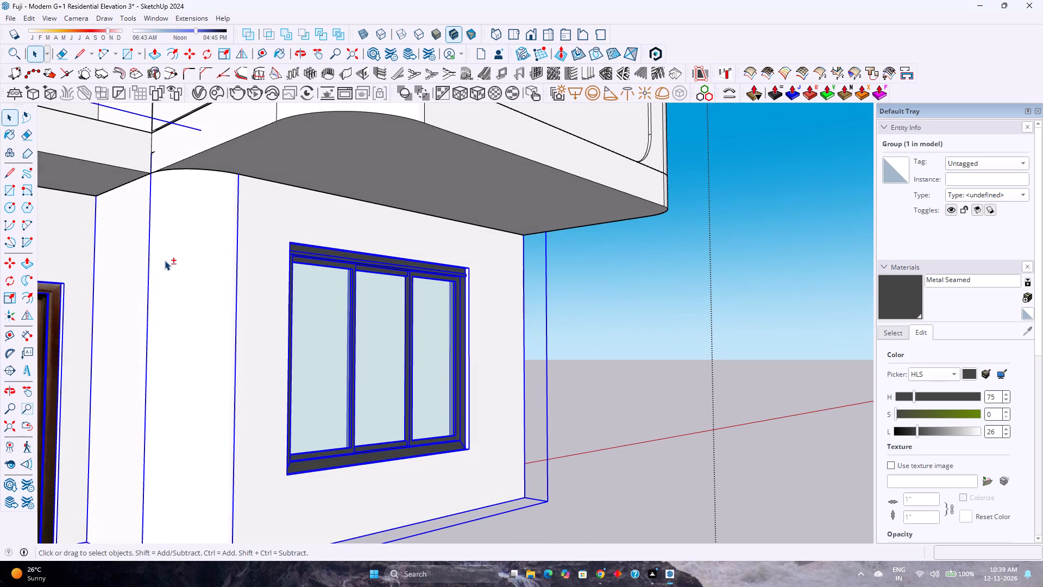
pyautogui.keyDown('shift'); pyautogui.moveTo(169, 262); pyautogui.dragTo(252, 386, button='middle'); pyautogui.keyUp('shift')
pyautogui.scroll(3, 234, 270)
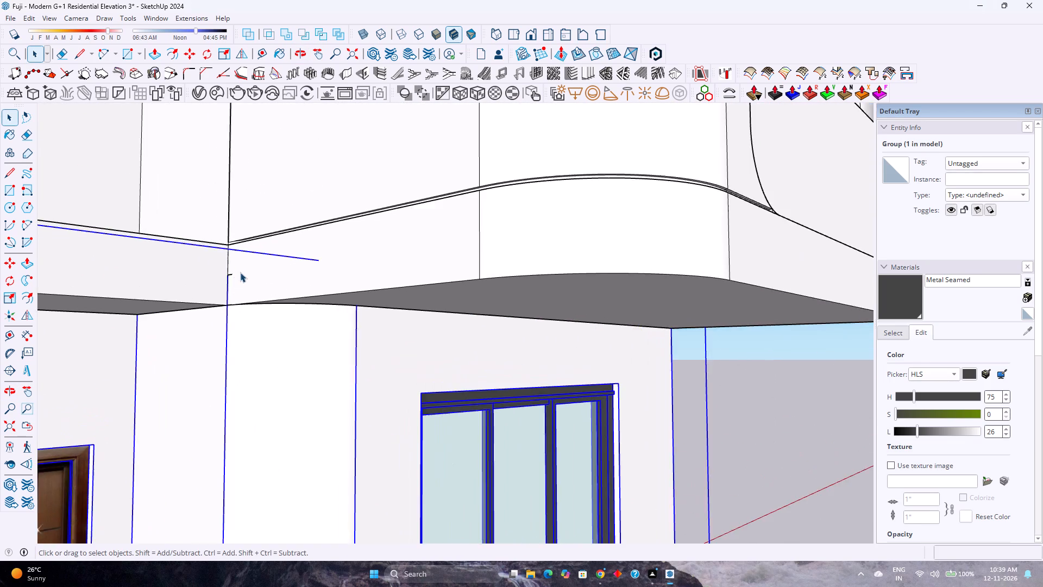
pyautogui.scroll(20, 240, 272)
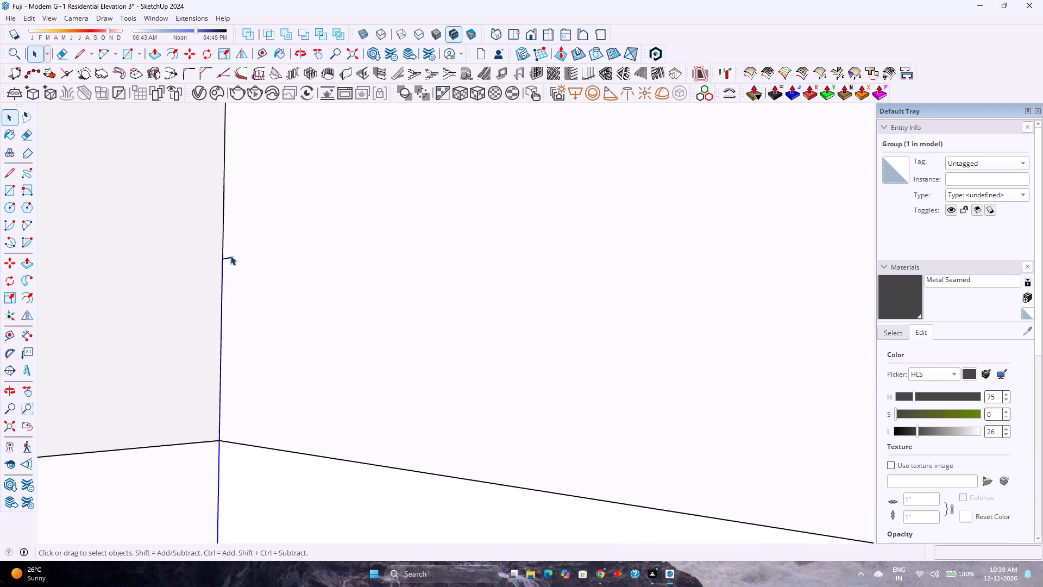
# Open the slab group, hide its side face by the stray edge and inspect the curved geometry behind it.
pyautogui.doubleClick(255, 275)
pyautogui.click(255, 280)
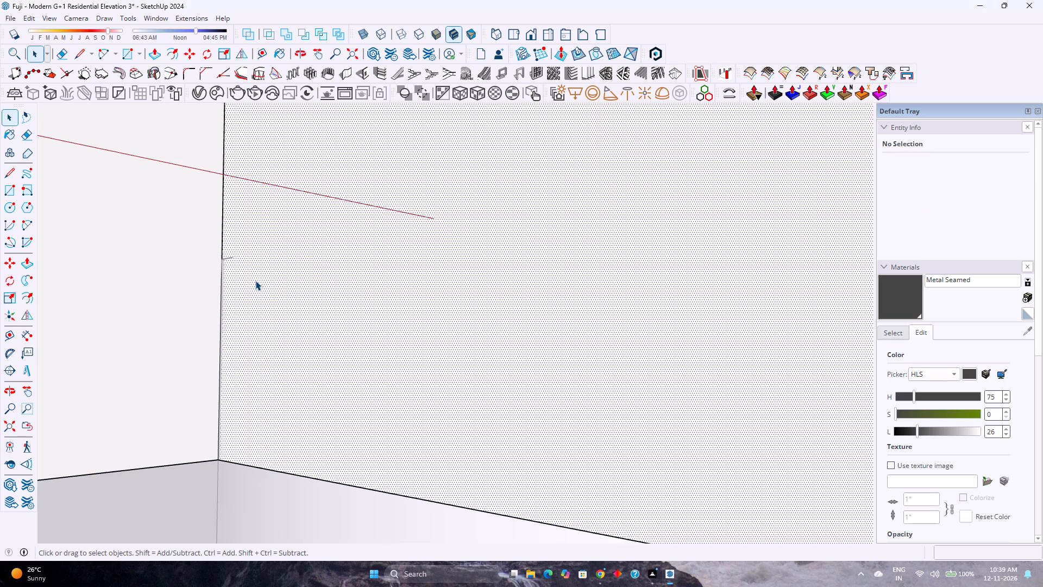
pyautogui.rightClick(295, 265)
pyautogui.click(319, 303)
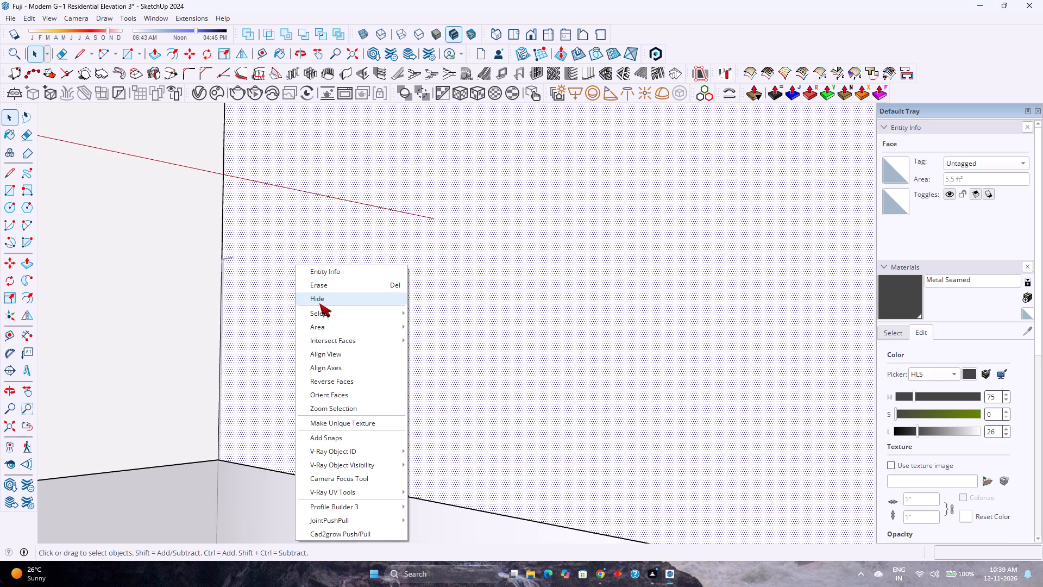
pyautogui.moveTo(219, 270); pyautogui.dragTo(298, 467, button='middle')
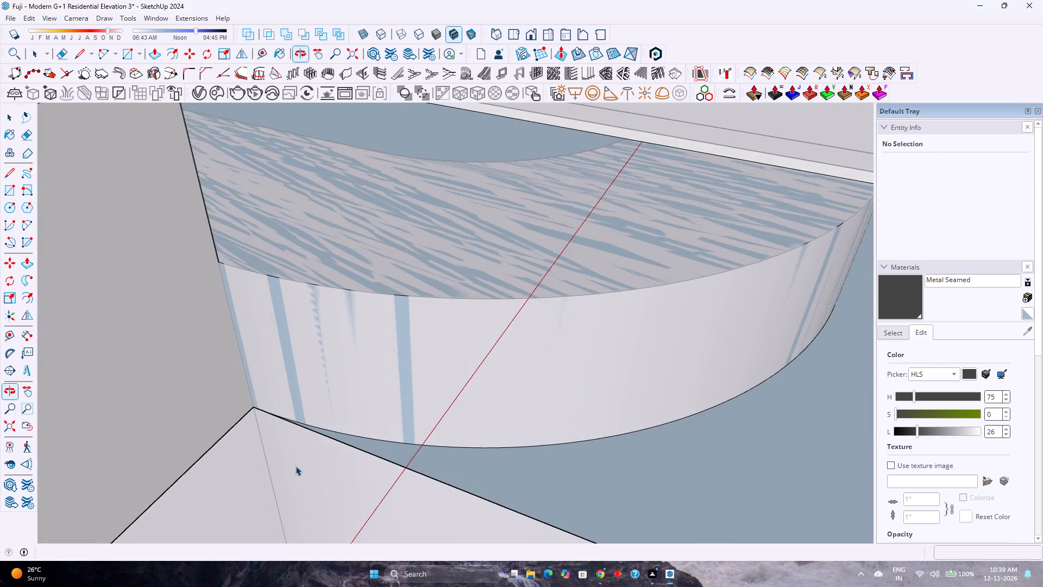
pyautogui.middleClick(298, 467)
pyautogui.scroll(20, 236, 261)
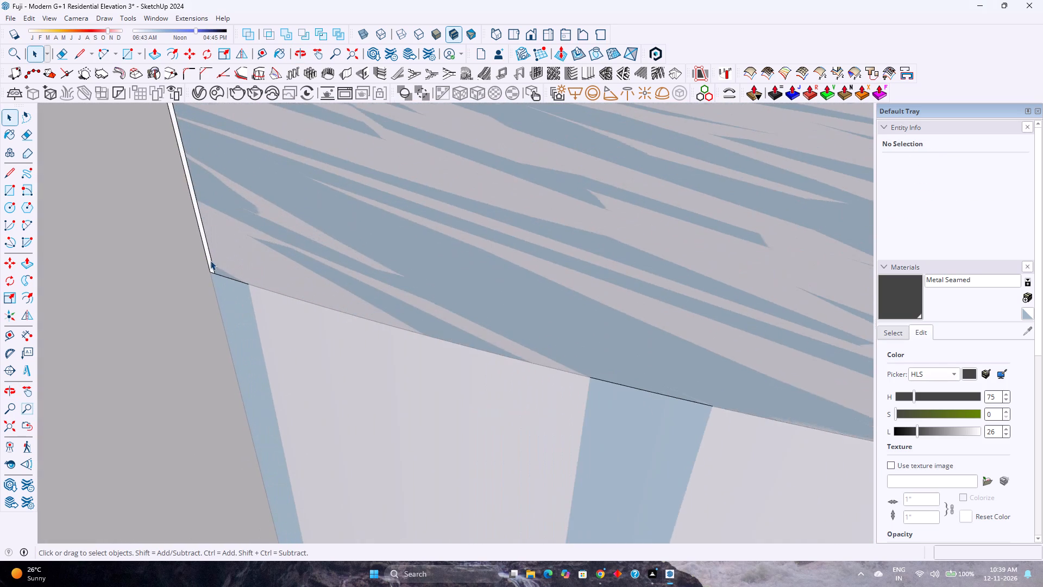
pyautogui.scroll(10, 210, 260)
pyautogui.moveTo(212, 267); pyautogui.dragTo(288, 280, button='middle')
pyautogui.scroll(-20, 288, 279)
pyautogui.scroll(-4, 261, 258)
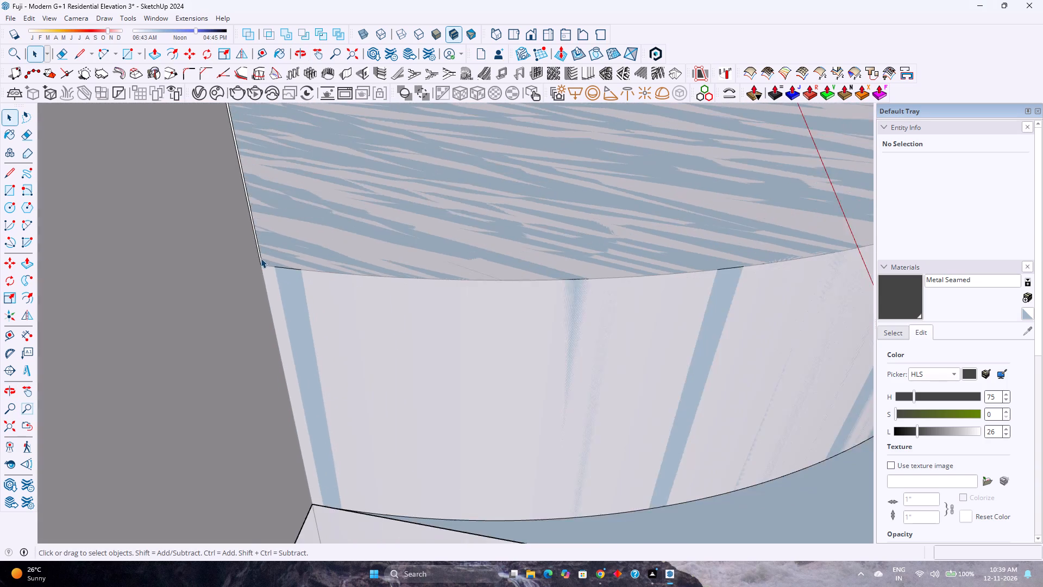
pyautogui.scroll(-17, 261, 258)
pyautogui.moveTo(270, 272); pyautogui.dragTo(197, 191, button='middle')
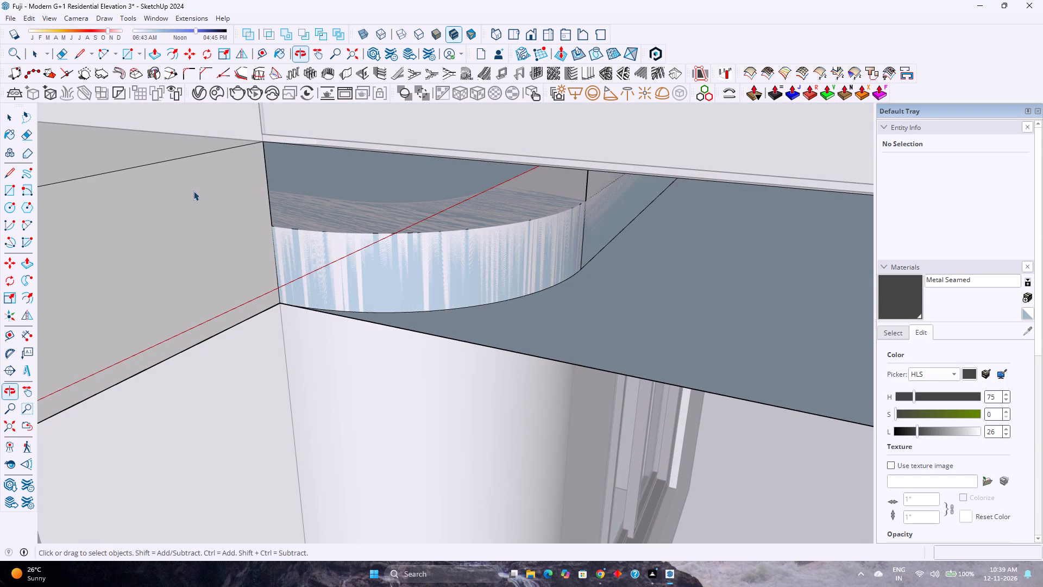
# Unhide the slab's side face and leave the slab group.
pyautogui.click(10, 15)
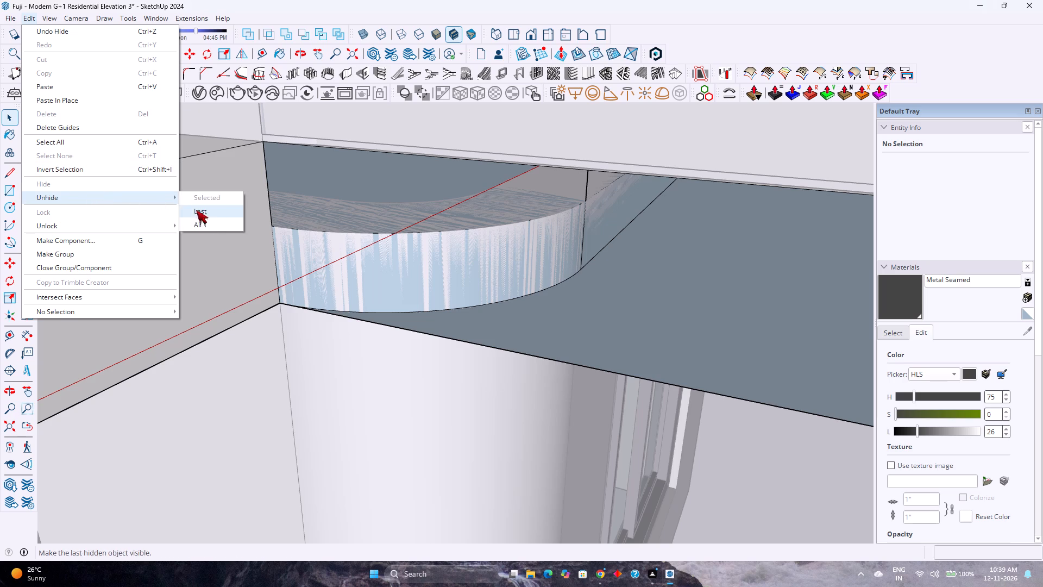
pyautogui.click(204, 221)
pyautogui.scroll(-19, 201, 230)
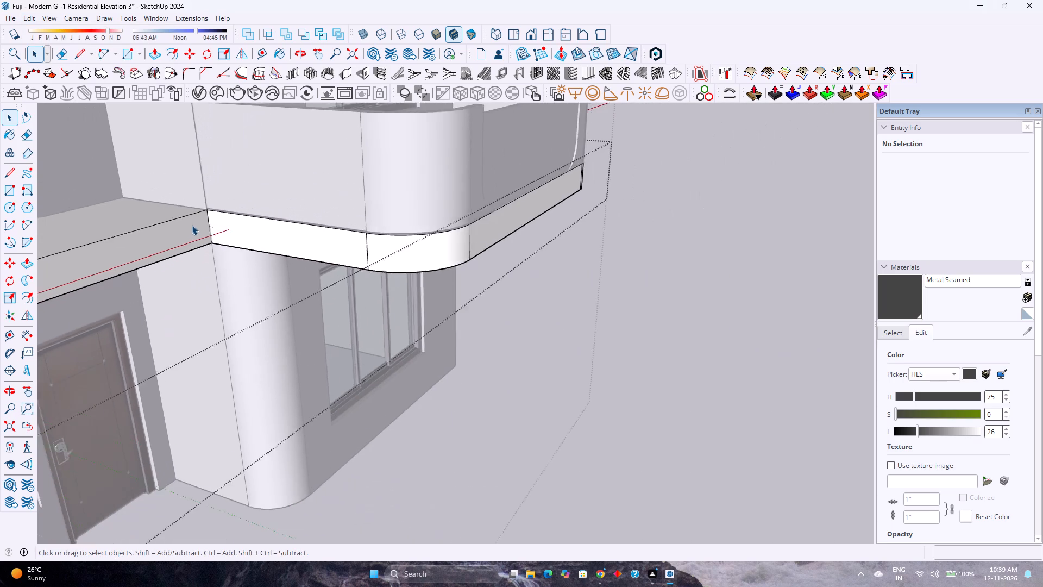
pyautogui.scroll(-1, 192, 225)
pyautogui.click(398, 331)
# Review the house front, the rounded balcony and the parapet's junction with the corner wall from several angles.
pyautogui.scroll(-3, 409, 327)
pyautogui.moveTo(382, 316); pyautogui.dragTo(212, 320, button='middle')
pyautogui.scroll(-3, 211, 289)
pyautogui.keyDown('shift'); pyautogui.moveTo(211, 267); pyautogui.dragTo(225, 270, button='middle'); pyautogui.keyUp('shift')
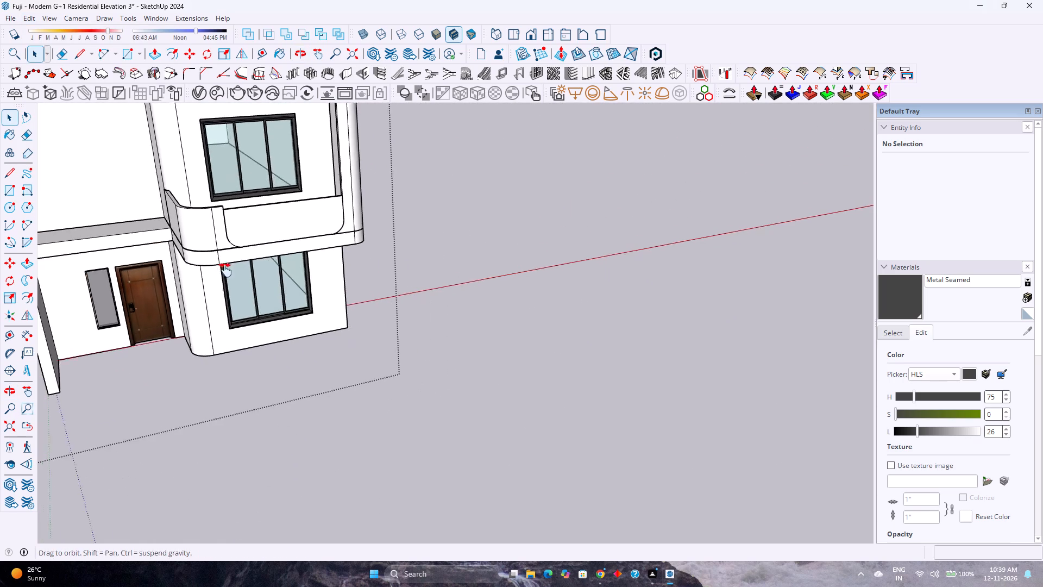
pyautogui.keyDown('shift'); pyautogui.moveTo(225, 270); pyautogui.dragTo(443, 389, button='middle'); pyautogui.keyUp('shift')
pyautogui.moveTo(454, 390); pyautogui.dragTo(266, 483, button='middle')
pyautogui.scroll(1, 319, 392)
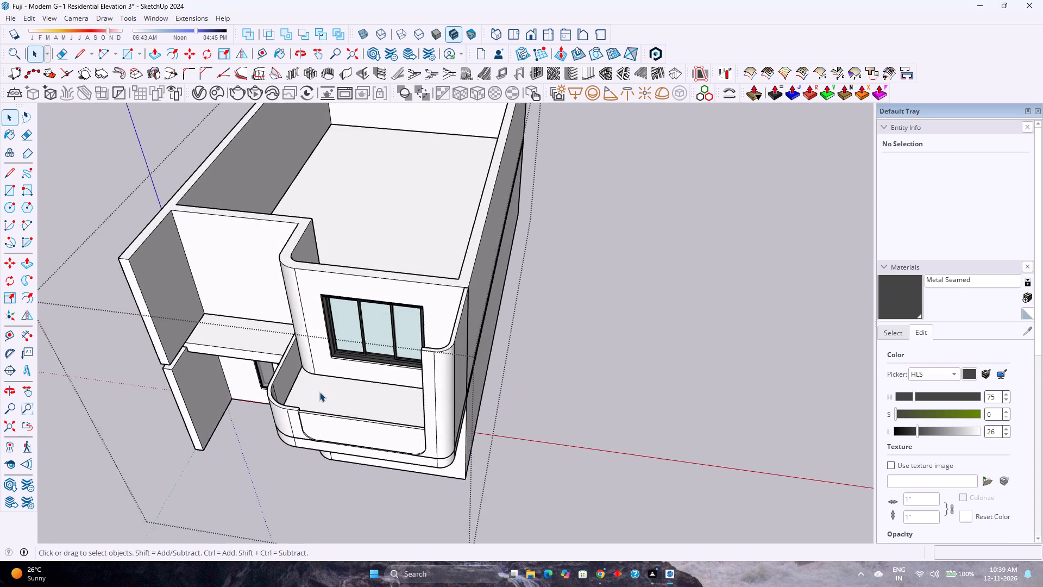
pyautogui.scroll(2, 319, 392)
pyautogui.scroll(2, 143, 374)
pyautogui.moveTo(146, 376); pyautogui.dragTo(345, 327, button='middle')
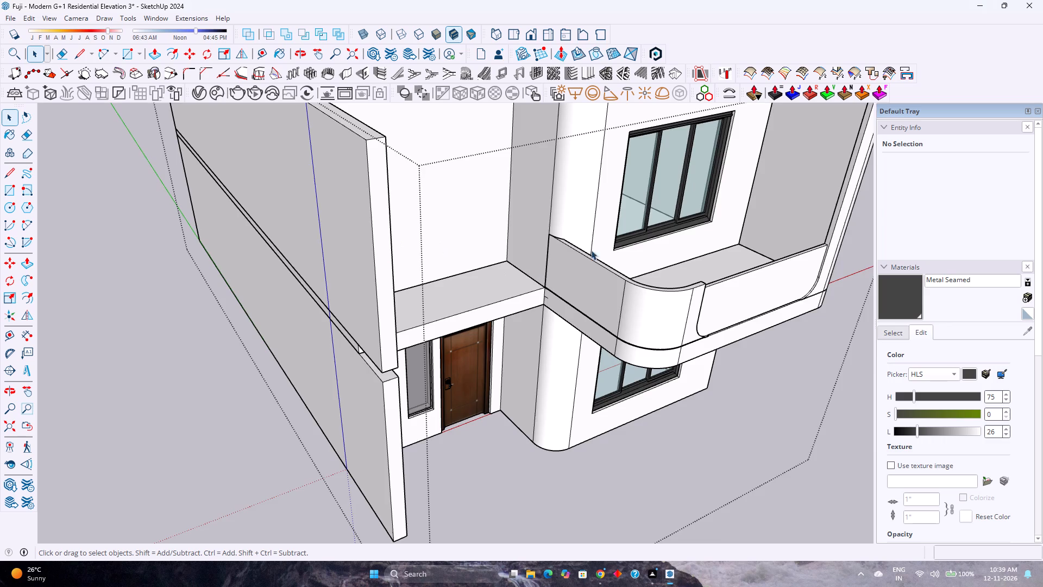
pyautogui.scroll(5, 723, 291)
pyautogui.moveTo(669, 291); pyautogui.dragTo(569, 411, button='middle')
pyautogui.scroll(-2, 418, 376)
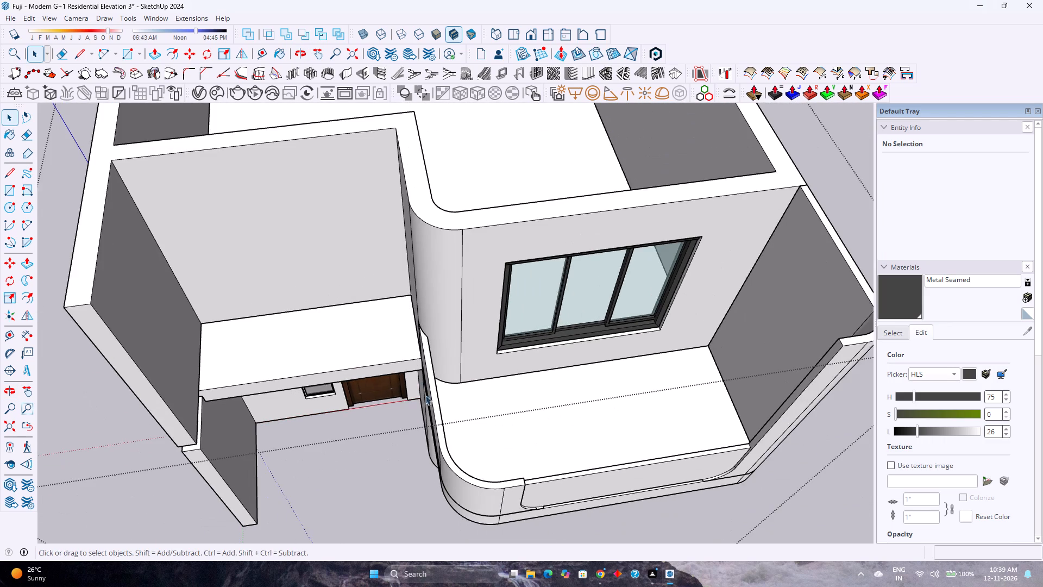
# In the rounded balcony parapet group, offset the curved section's top outline edges outward by 1", with faces left out of the selection.
pyautogui.scroll(1, 451, 408)
pyautogui.doubleClick(432, 393)
pyautogui.scroll(2, 432, 393)
pyautogui.click(432, 392)
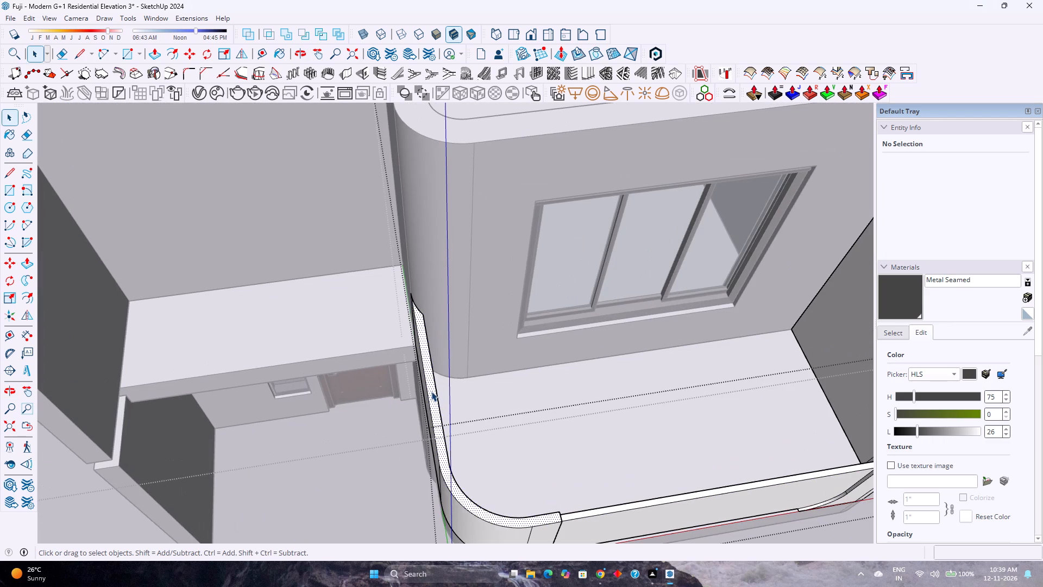
pyautogui.keyDown('shift'); pyautogui.moveTo(344, 397); pyautogui.dragTo(393, 317, button='middle'); pyautogui.keyUp('shift')
pyautogui.keyDown('shift'); pyautogui.scroll(-1, 398, 317); pyautogui.keyUp('shift')
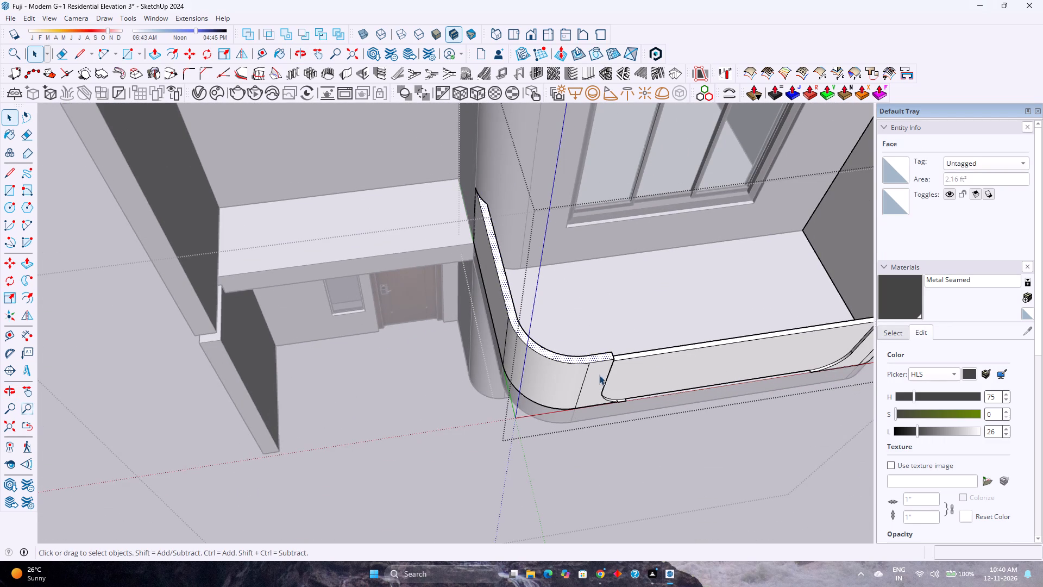
pyautogui.scroll(3, 600, 374)
pyautogui.scroll(1, 487, 340)
pyautogui.scroll(-1, 493, 347)
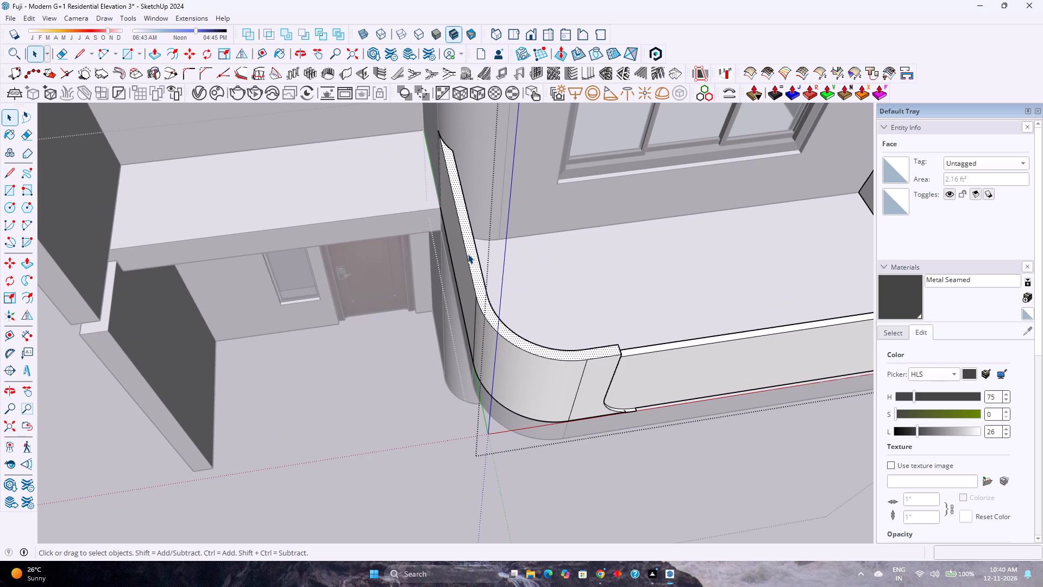
pyautogui.click(468, 255)
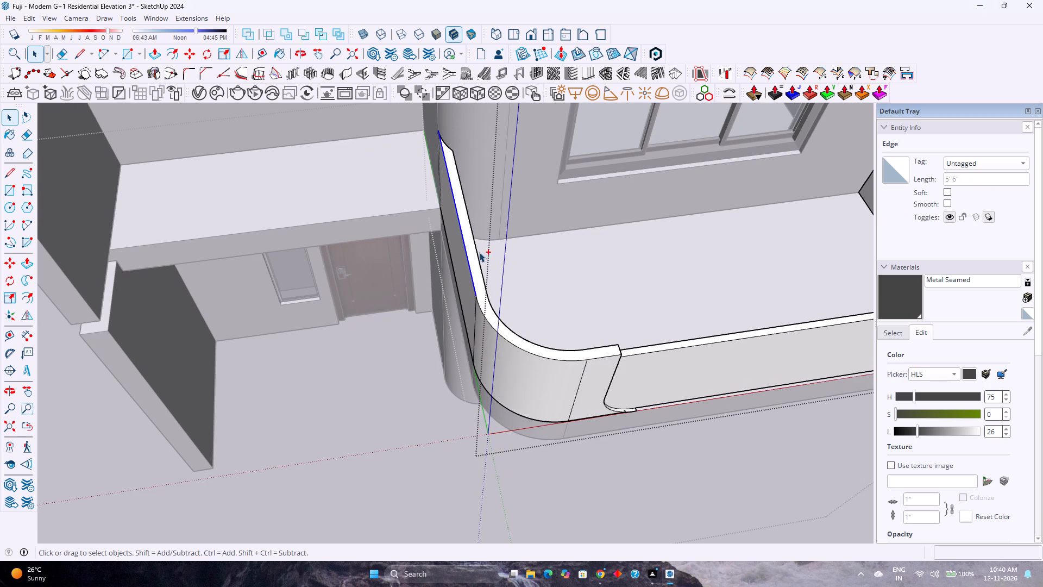
pyautogui.keyDown('ctrl'); pyautogui.click(476, 254); pyautogui.keyUp('ctrl')
pyautogui.keyDown('ctrl'); pyautogui.click(494, 328); pyautogui.keyUp('ctrl')
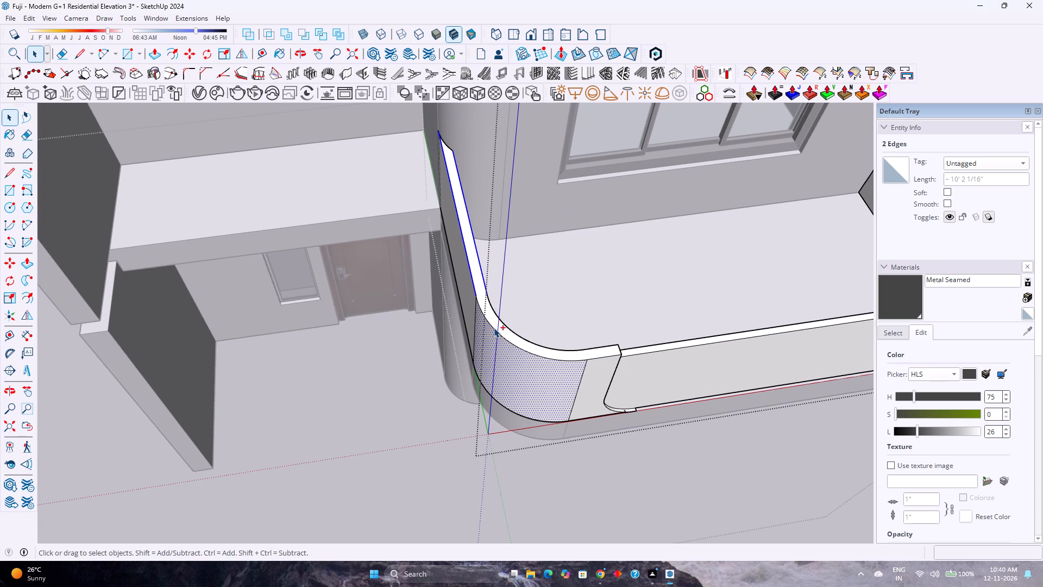
pyautogui.keyDown('ctrl'); pyautogui.scroll(6, 495, 329); pyautogui.keyUp('ctrl')
pyautogui.keyDown('ctrl'); pyautogui.click(493, 327); pyautogui.keyUp('ctrl')
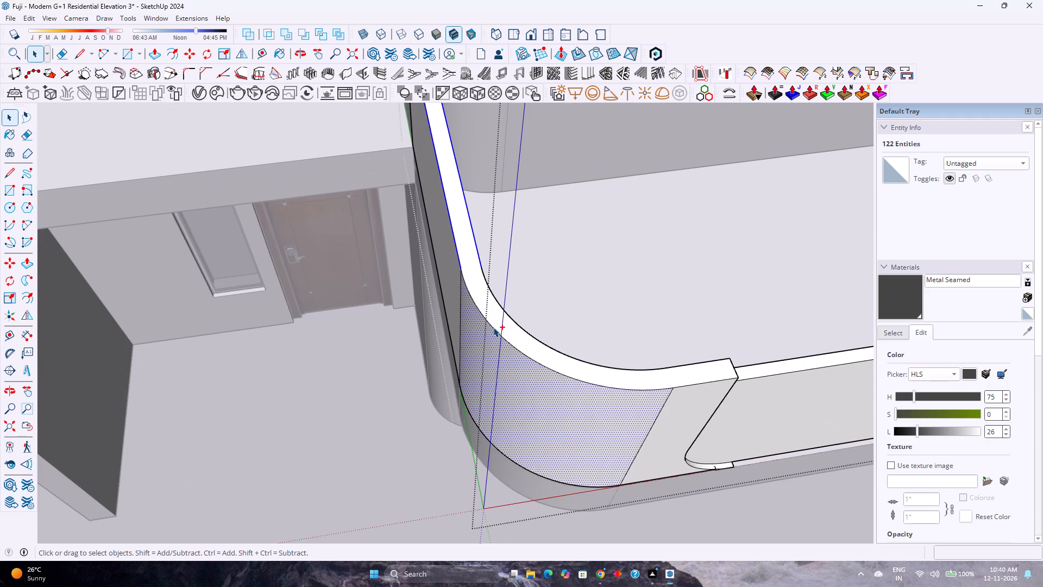
pyautogui.keyDown('ctrl'); pyautogui.click(525, 355); pyautogui.keyUp('ctrl')
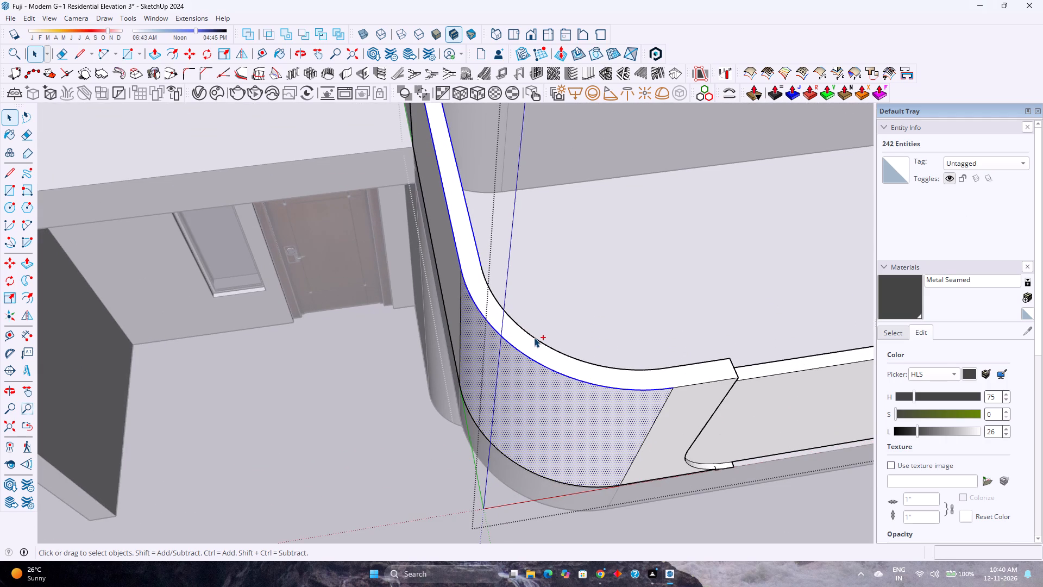
pyautogui.keyDown('ctrl'); pyautogui.click(533, 338); pyautogui.keyUp('ctrl')
pyautogui.keyDown('ctrl'); pyautogui.click(701, 383); pyautogui.keyUp('ctrl')
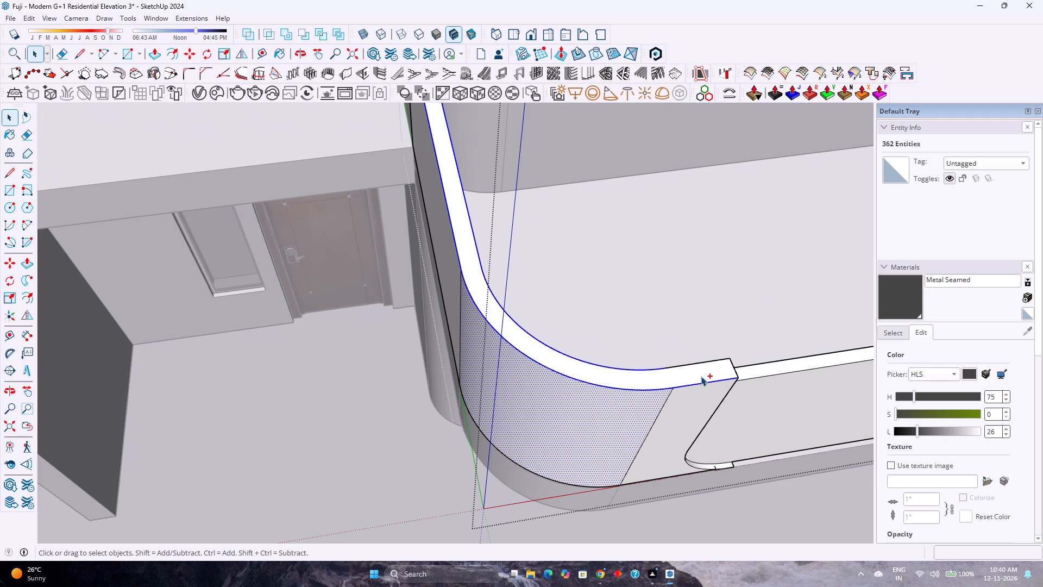
pyautogui.keyDown('ctrl'); pyautogui.click(696, 363); pyautogui.keyUp('ctrl')
pyautogui.keyDown('ctrl'); pyautogui.scroll(4, 733, 370); pyautogui.keyUp('ctrl')
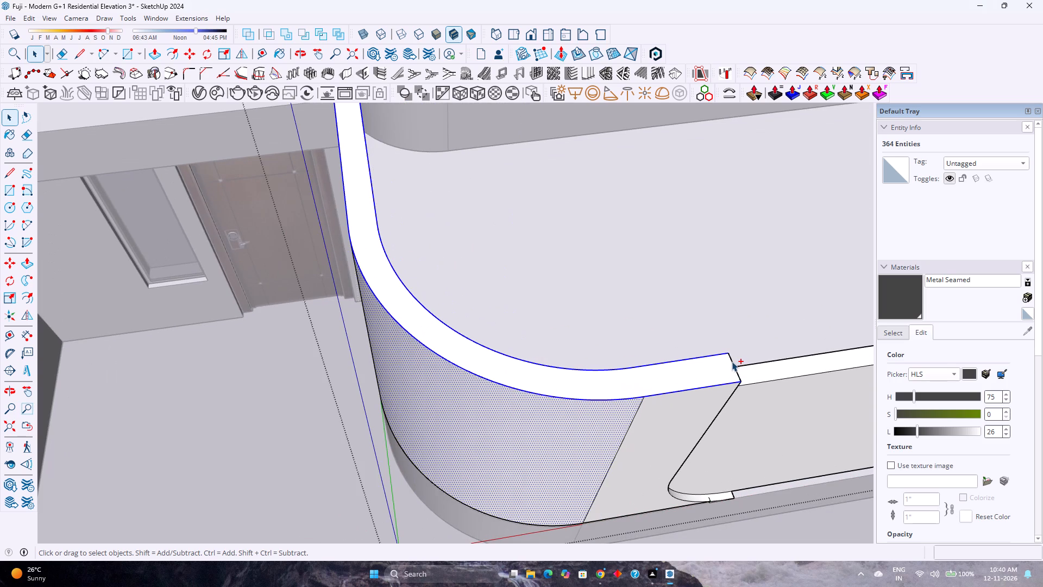
pyautogui.keyDown('ctrl'); pyautogui.click(732, 361); pyautogui.keyUp('ctrl')
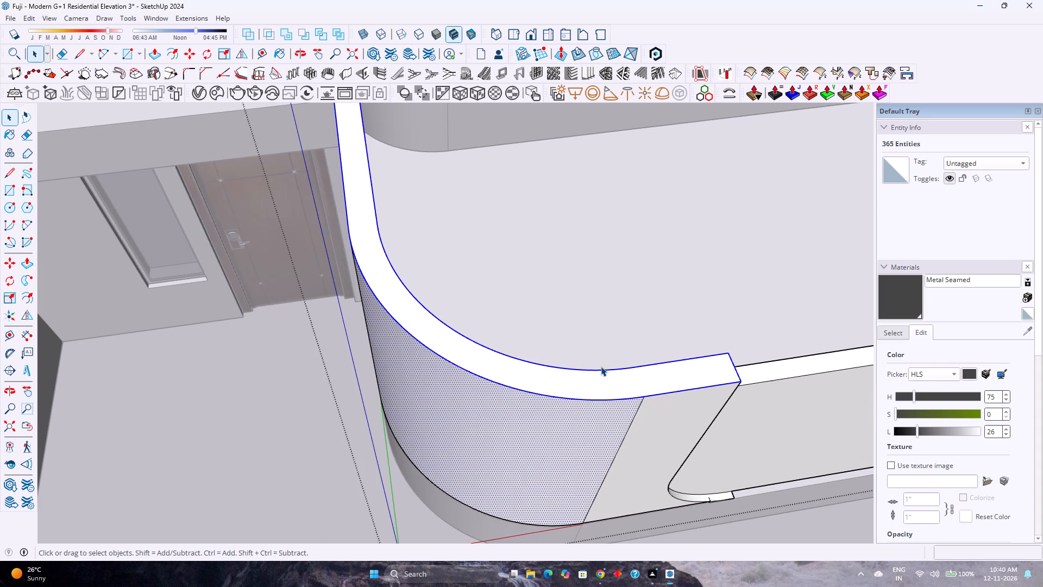
pyautogui.rightClick(601, 370)
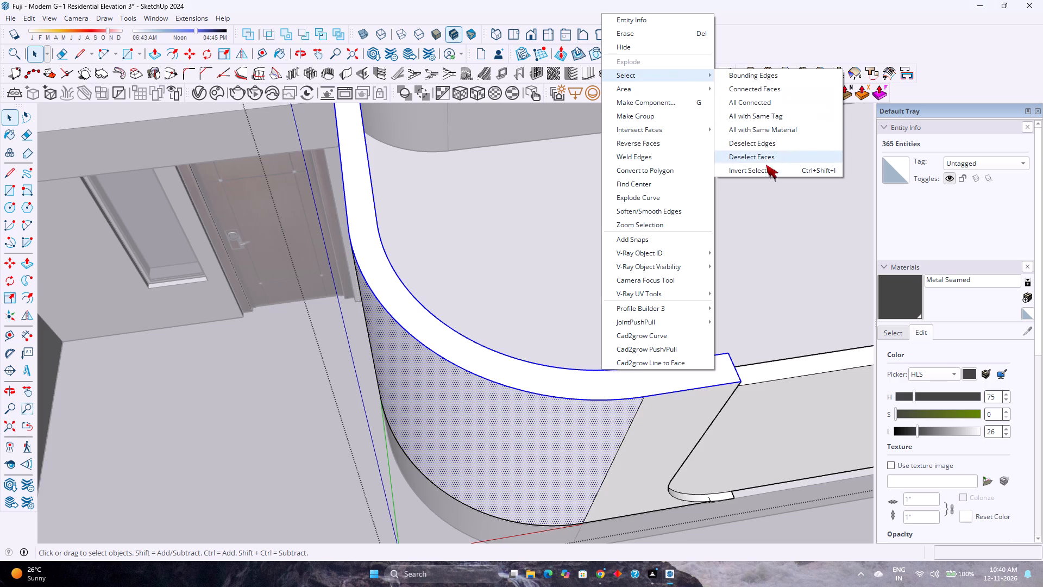
pyautogui.click(762, 155)
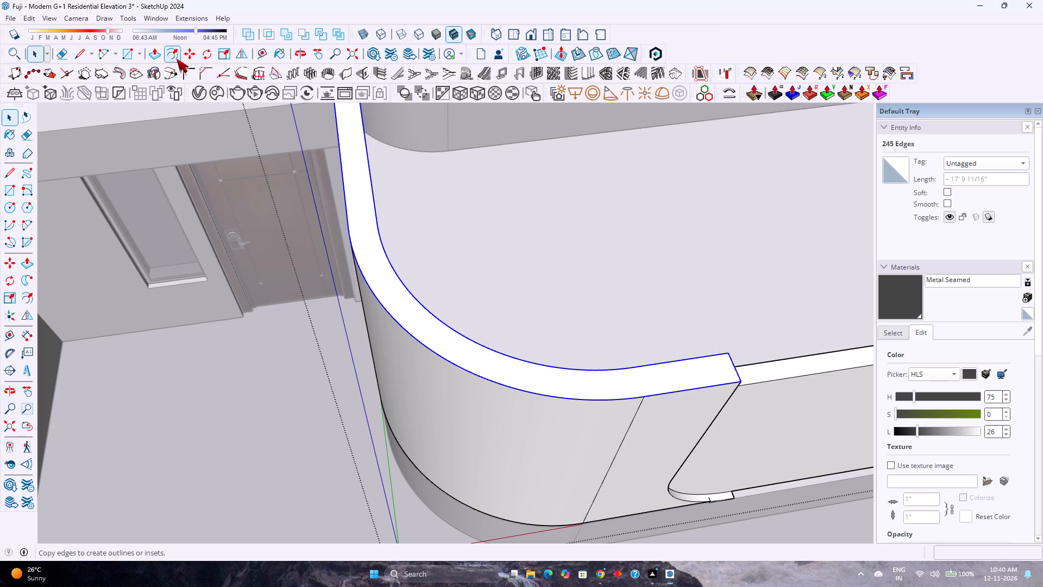
pyautogui.click(176, 59)
pyautogui.click(382, 326)
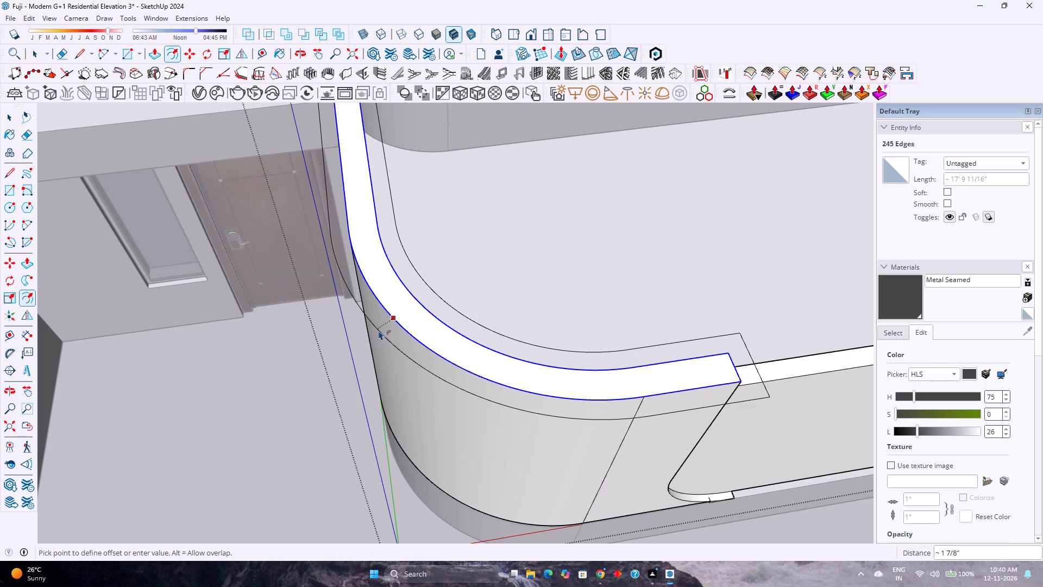
pyautogui.press('1')
pyautogui.press('Return')
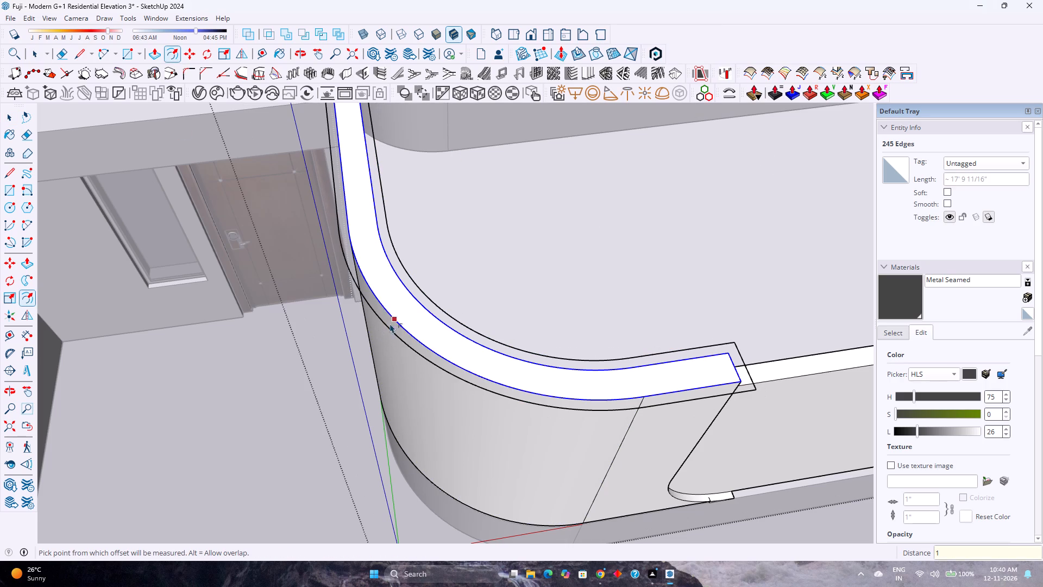
# Close the offset outline at the corner wall with 1" edges joining both offset lines to the parapet's top corners.
pyautogui.scroll(-6, 394, 323)
pyautogui.keyDown('shift'); pyautogui.moveTo(362, 288); pyautogui.dragTo(466, 438, button='middle'); pyautogui.keyUp('shift')
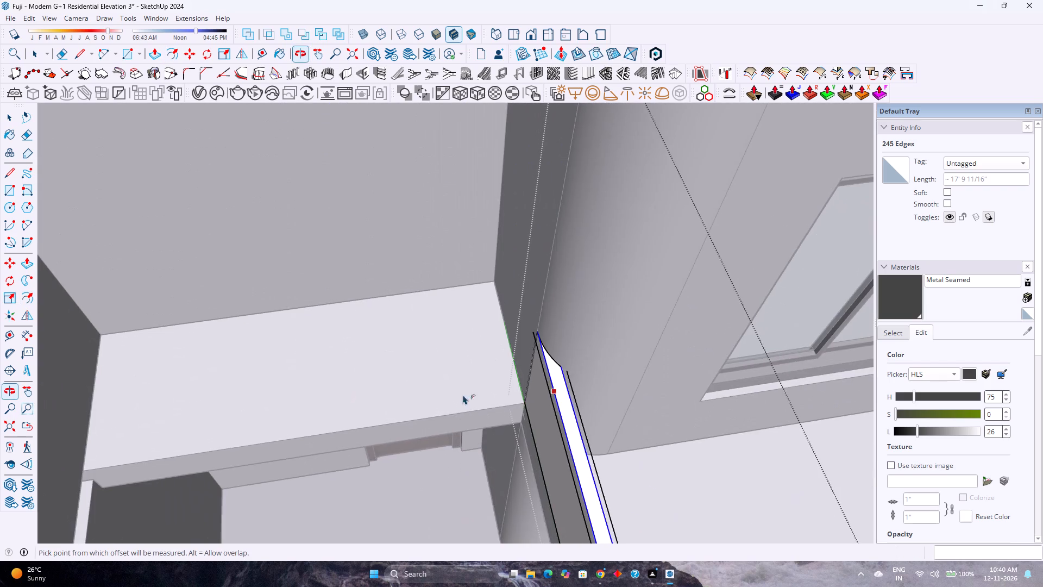
pyautogui.scroll(8, 510, 341)
pyautogui.press('l')
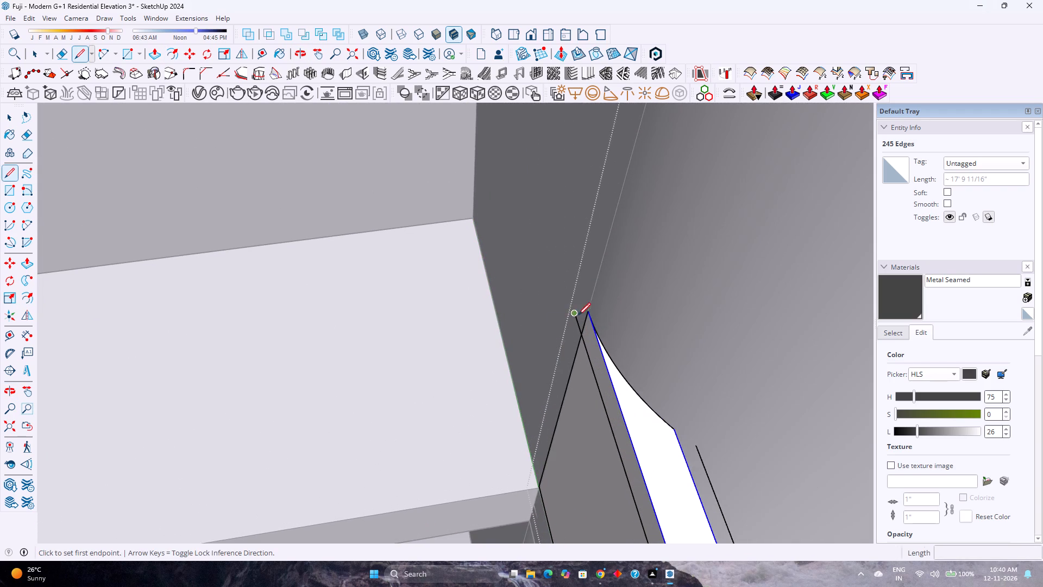
pyautogui.click(677, 427)
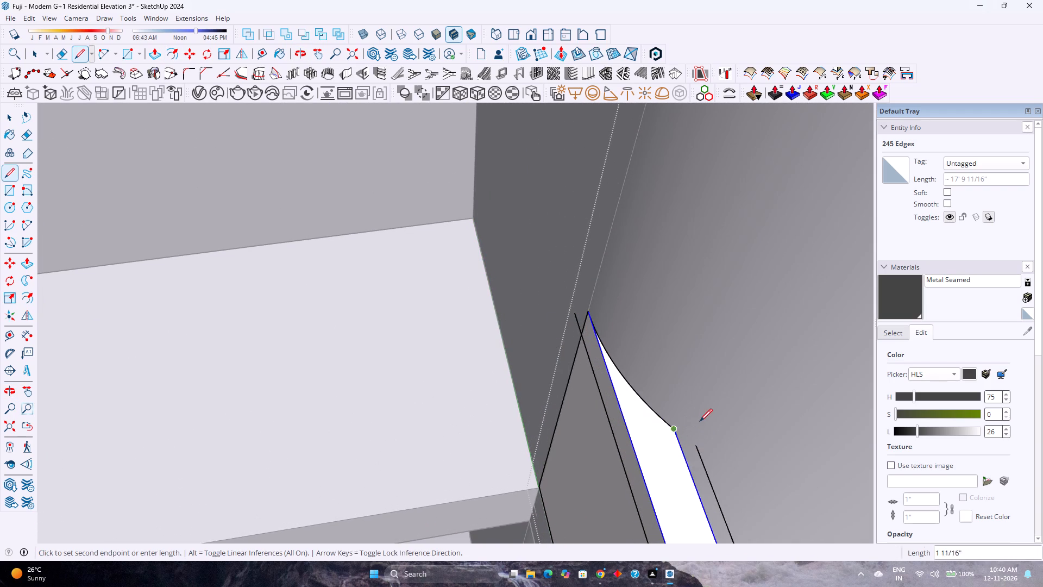
pyautogui.scroll(3, 700, 421)
pyautogui.press('k')
pyautogui.scroll(5, 700, 430)
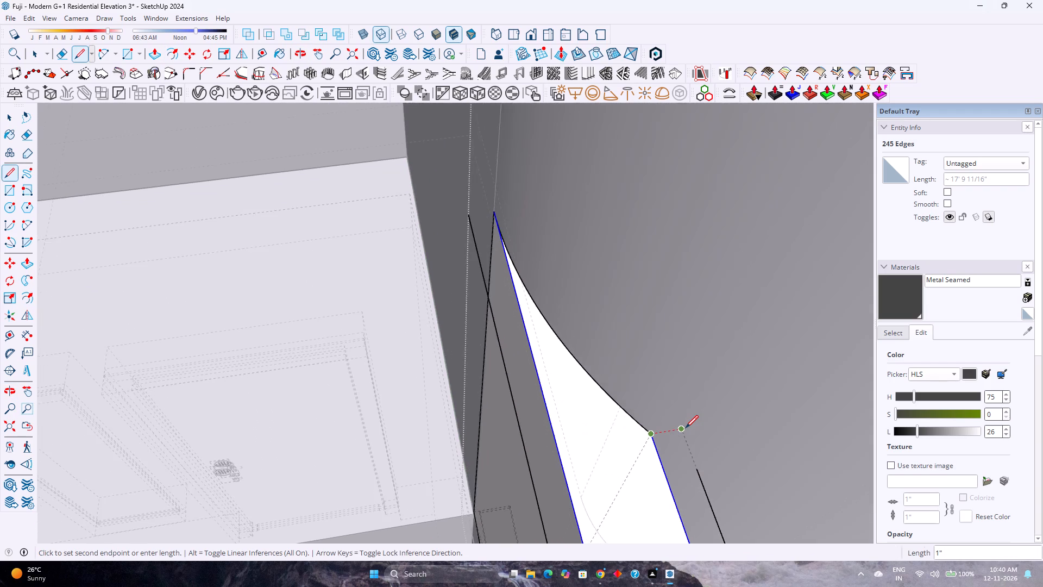
pyautogui.scroll(4, 686, 428)
pyautogui.click(686, 428)
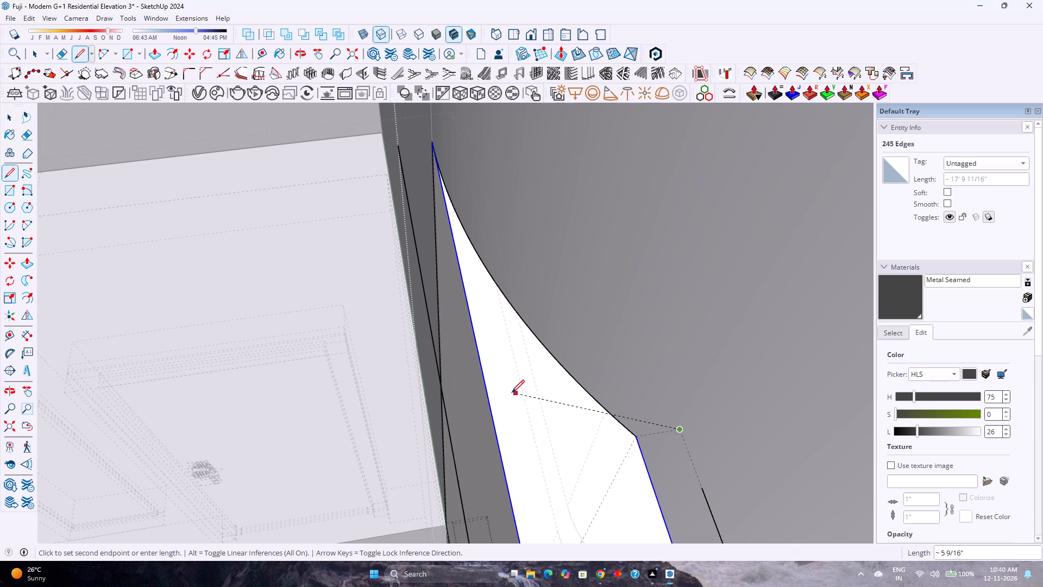
pyautogui.press('Escape')
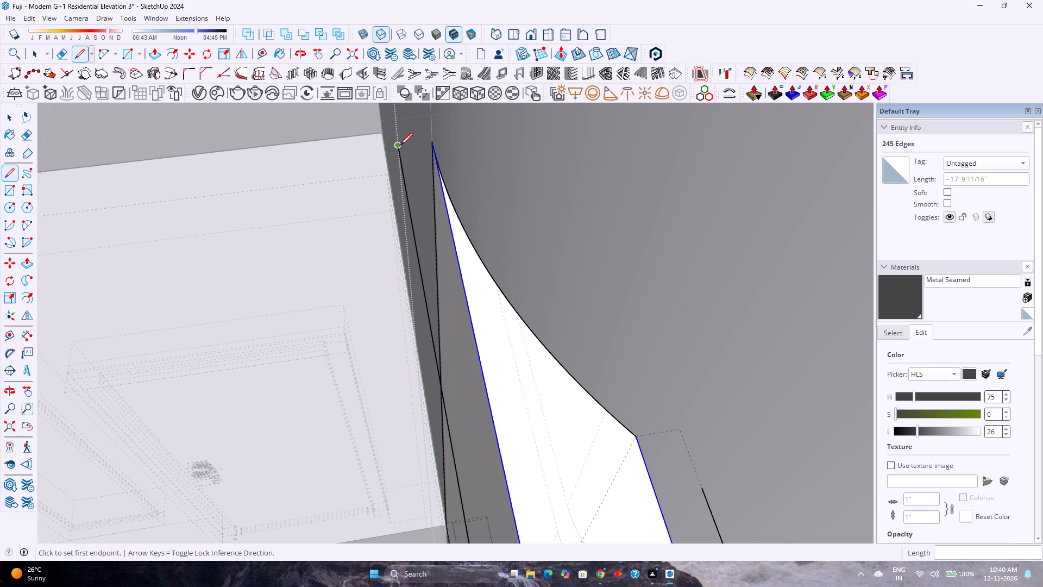
pyautogui.click(400, 146)
pyautogui.click(433, 145)
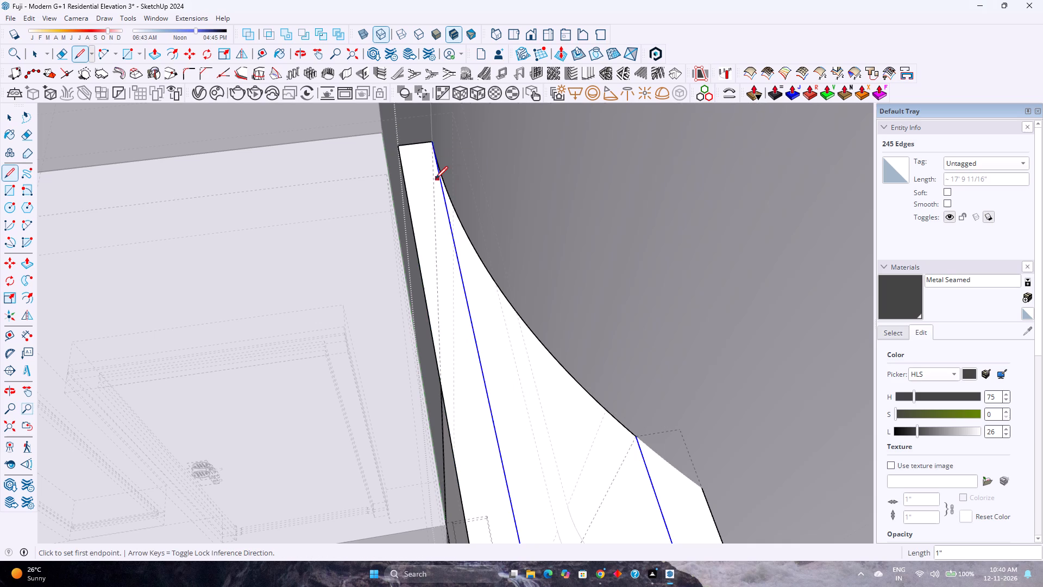
pyautogui.scroll(-11, 435, 179)
pyautogui.press('k')
pyautogui.scroll(-3, 360, 297)
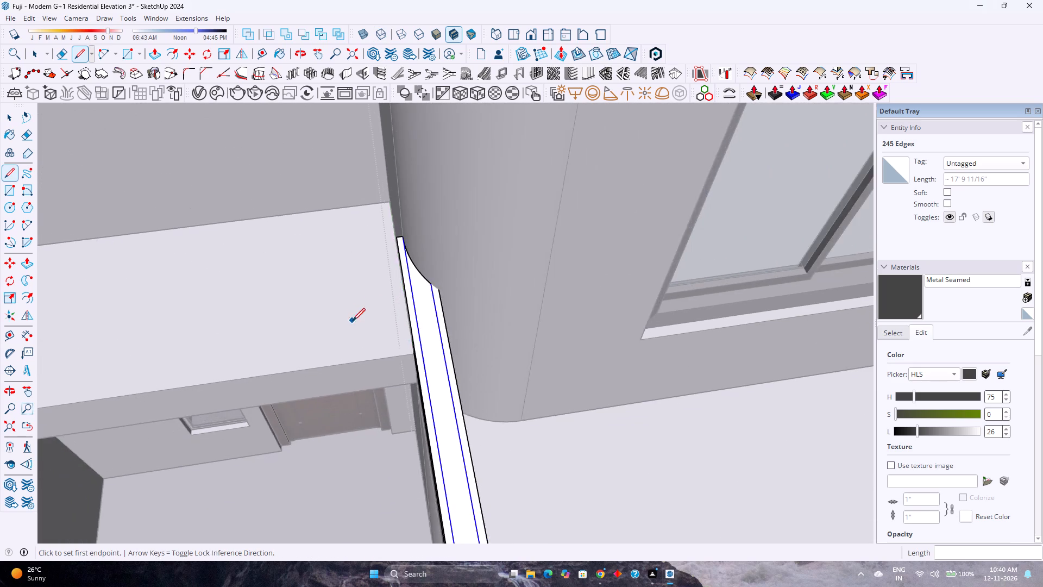
# Push/Pull the 1" rim face around the parapet top 2" downward to form a projecting coping.
pyautogui.moveTo(353, 321); pyautogui.dragTo(441, 221, button='middle')
pyautogui.scroll(-4, 443, 219)
pyautogui.moveTo(534, 335); pyautogui.dragTo(430, 236, button='middle')
pyautogui.scroll(3, 518, 305)
pyautogui.moveTo(574, 357); pyautogui.dragTo(520, 324, button='middle')
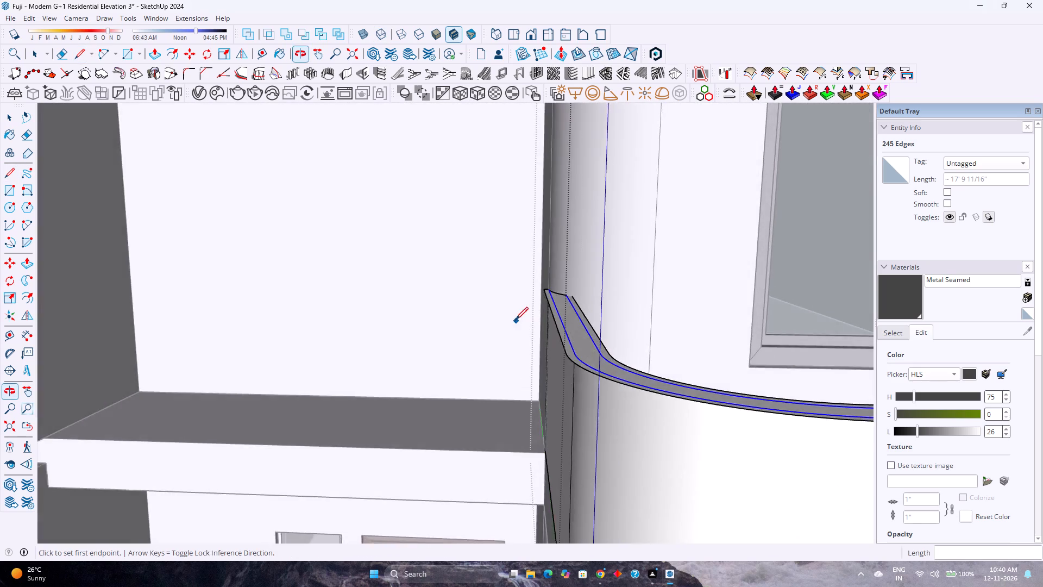
pyautogui.scroll(-9, 513, 315)
pyautogui.scroll(6, 602, 352)
pyautogui.moveTo(596, 351); pyautogui.dragTo(449, 398, button='middle')
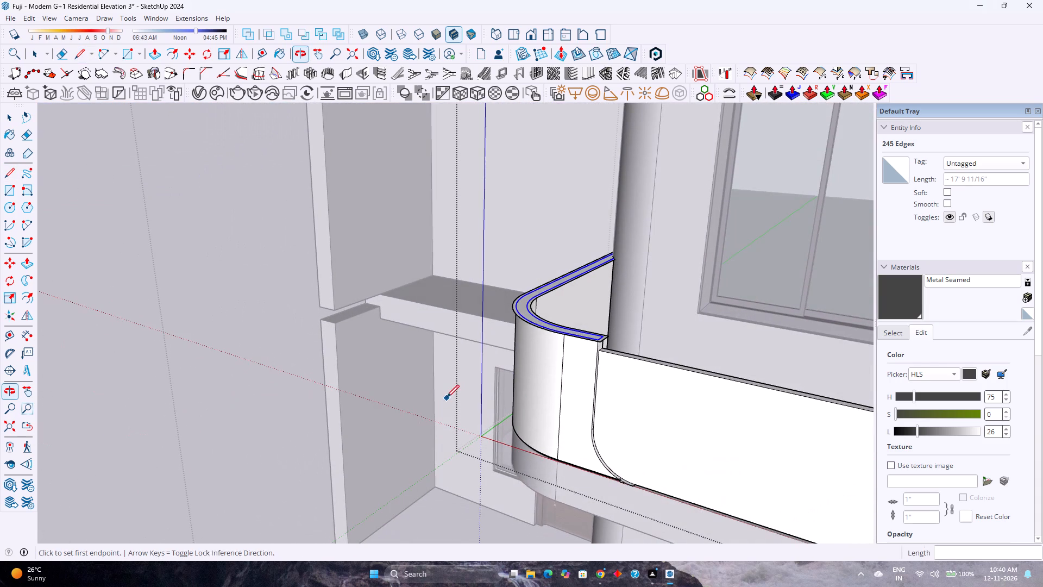
pyautogui.press('p')
pyautogui.scroll(8, 531, 305)
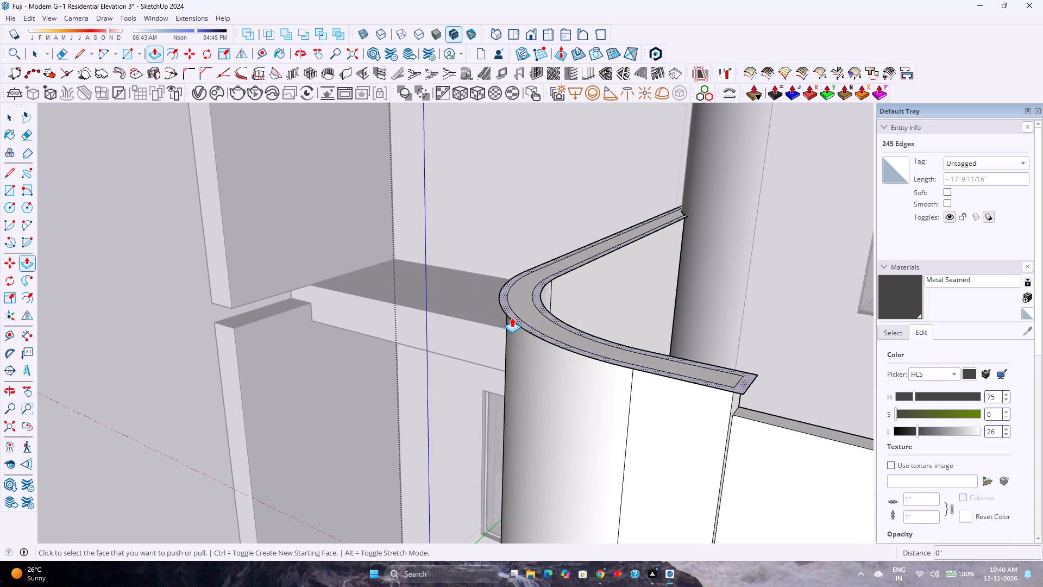
pyautogui.click(512, 317)
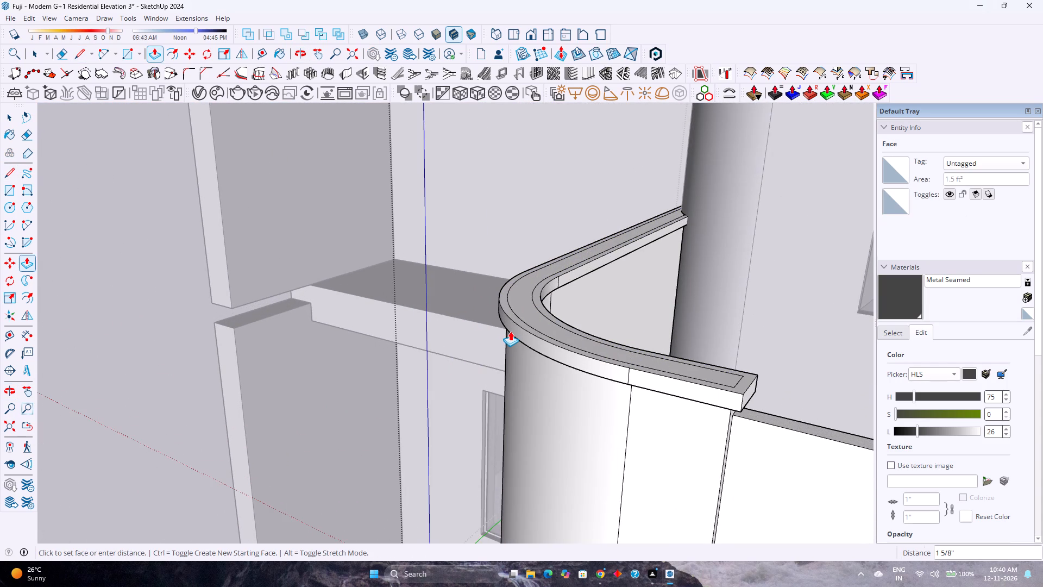
pyautogui.press('2')
pyautogui.press('Return')
# Delete the two straight seam edges between the rim and the parapet top along the side run.
pyautogui.scroll(-4, 514, 336)
pyautogui.moveTo(501, 360); pyautogui.dragTo(567, 260, button='middle')
pyautogui.scroll(-2, 568, 260)
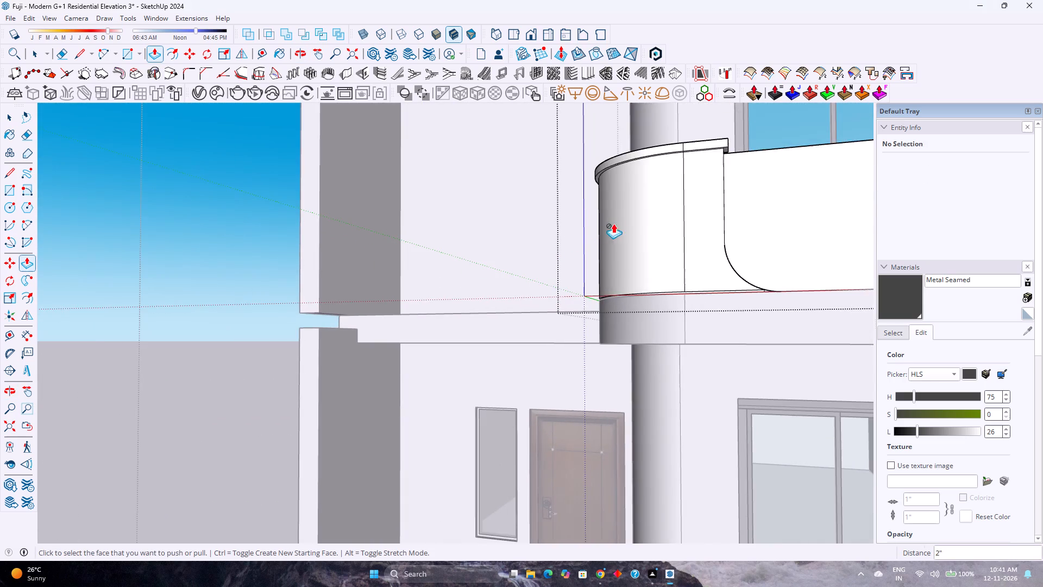
pyautogui.moveTo(618, 221); pyautogui.dragTo(512, 392, button='middle')
pyautogui.keyDown('shift'); pyautogui.scroll(1, 630, 236); pyautogui.keyUp('shift')
pyautogui.keyDown('shift'); pyautogui.moveTo(629, 235); pyautogui.dragTo(504, 413, button='middle'); pyautogui.keyUp('shift')
pyautogui.scroll(5, 639, 254)
pyautogui.press('space')
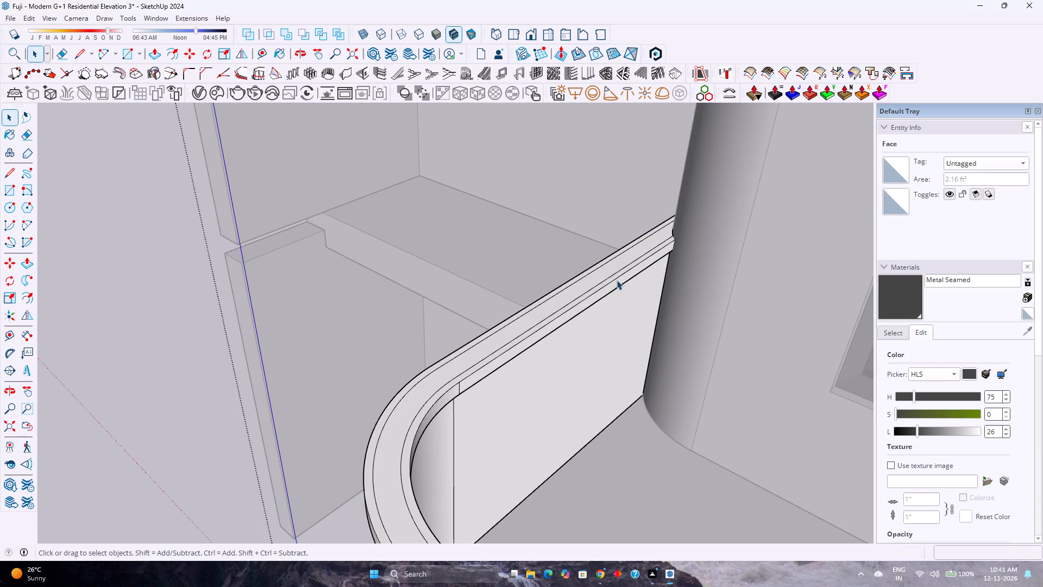
pyautogui.click(617, 272)
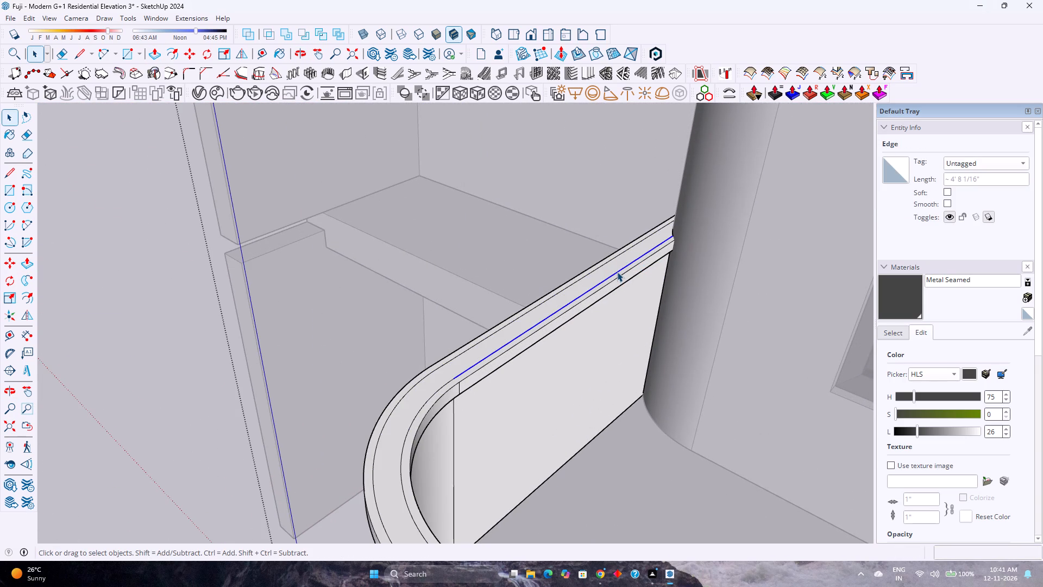
pyautogui.press('Delete')
pyautogui.click(580, 279)
pyautogui.press('Delete')
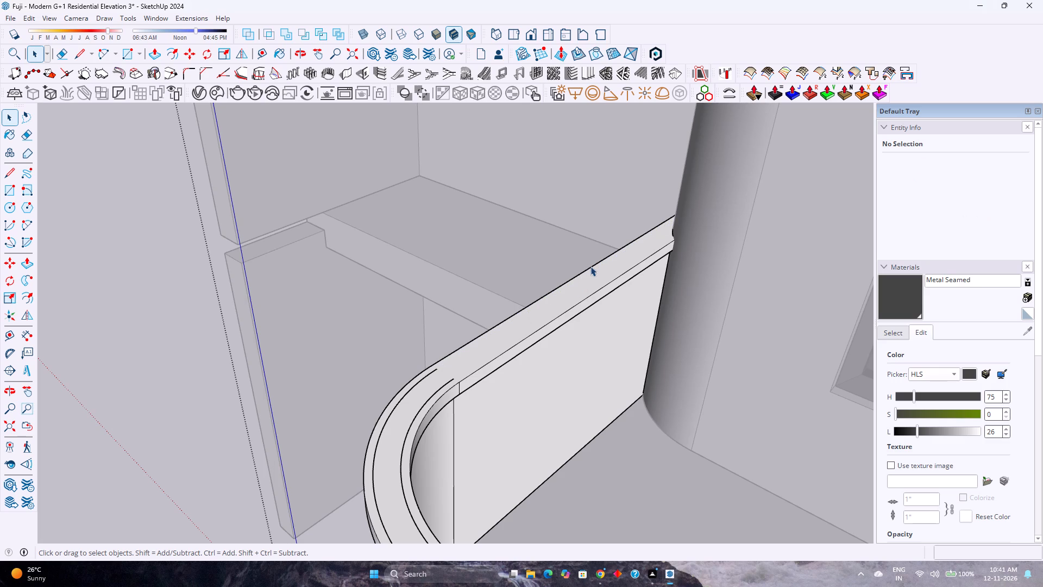
# Delete the short edge on the coping's end where it meets the curved corner wall.
pyautogui.scroll(3, 667, 233)
pyautogui.moveTo(682, 238); pyautogui.dragTo(708, 341, button='middle')
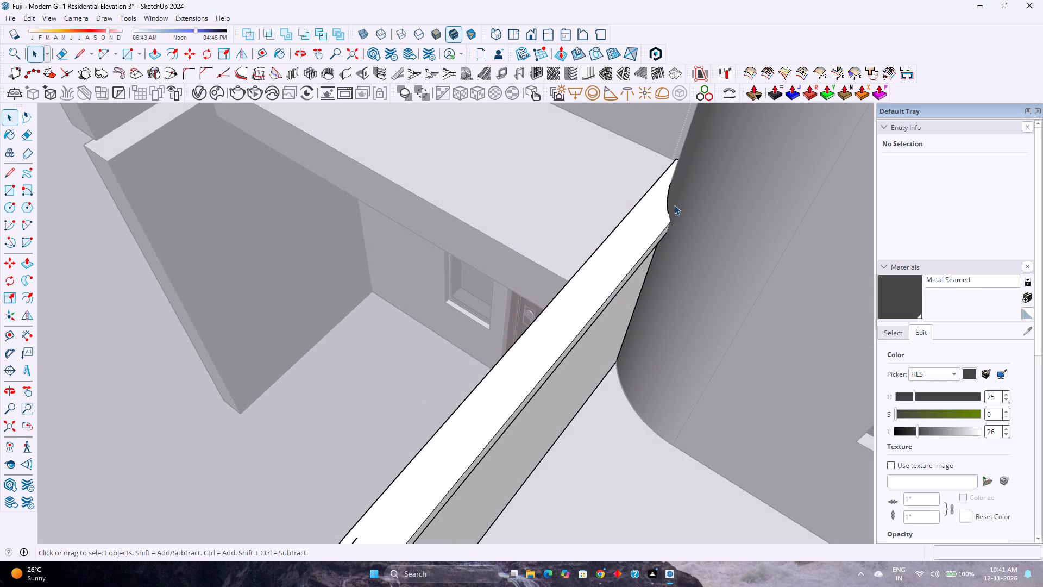
pyautogui.scroll(11, 675, 204)
pyautogui.moveTo(677, 232); pyautogui.dragTo(712, 283, button='middle')
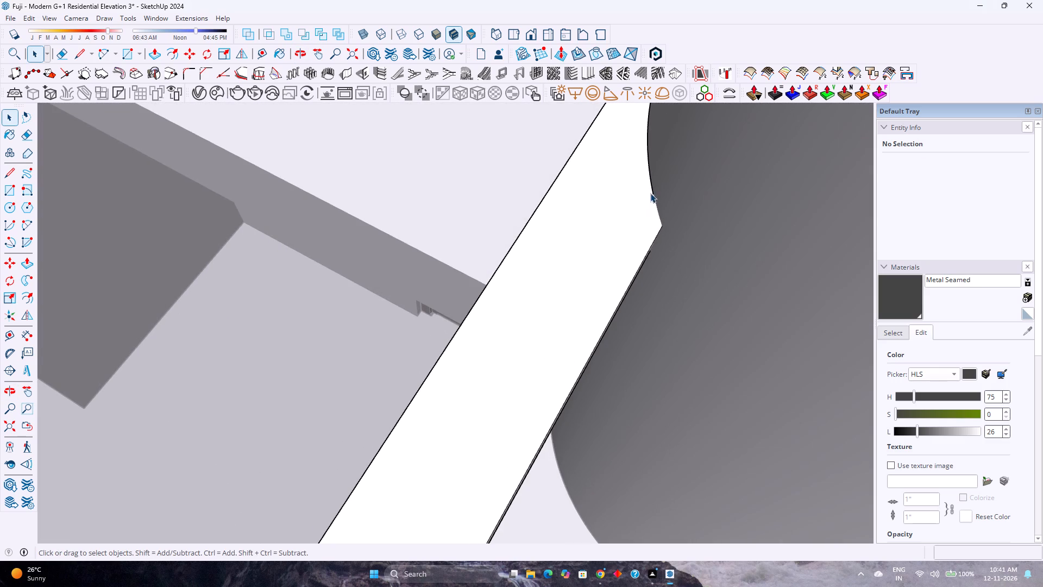
pyautogui.click(652, 192)
pyautogui.press('Delete')
pyautogui.scroll(-4, 598, 238)
pyautogui.moveTo(560, 260); pyautogui.dragTo(695, 197, button='middle')
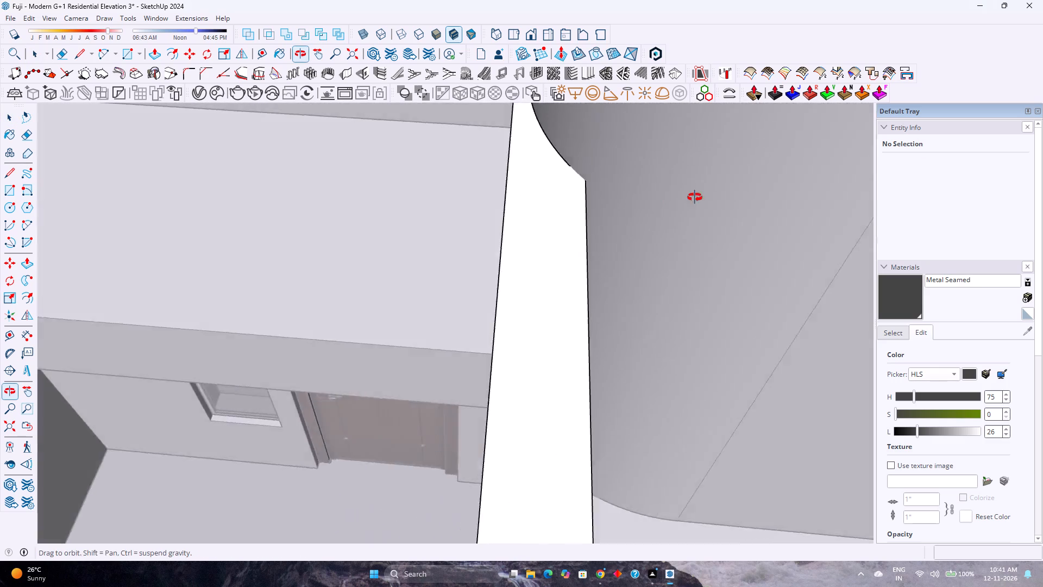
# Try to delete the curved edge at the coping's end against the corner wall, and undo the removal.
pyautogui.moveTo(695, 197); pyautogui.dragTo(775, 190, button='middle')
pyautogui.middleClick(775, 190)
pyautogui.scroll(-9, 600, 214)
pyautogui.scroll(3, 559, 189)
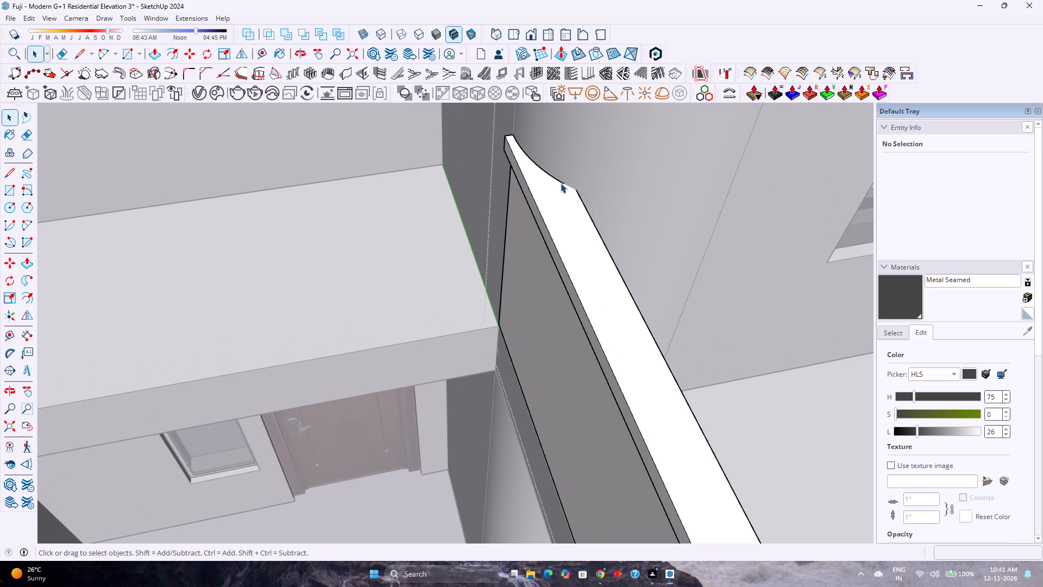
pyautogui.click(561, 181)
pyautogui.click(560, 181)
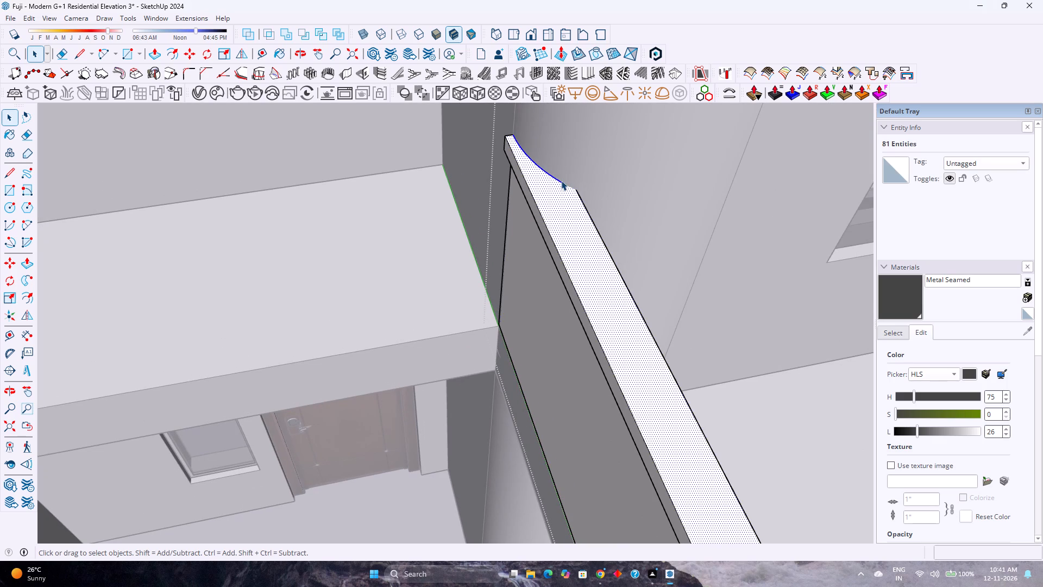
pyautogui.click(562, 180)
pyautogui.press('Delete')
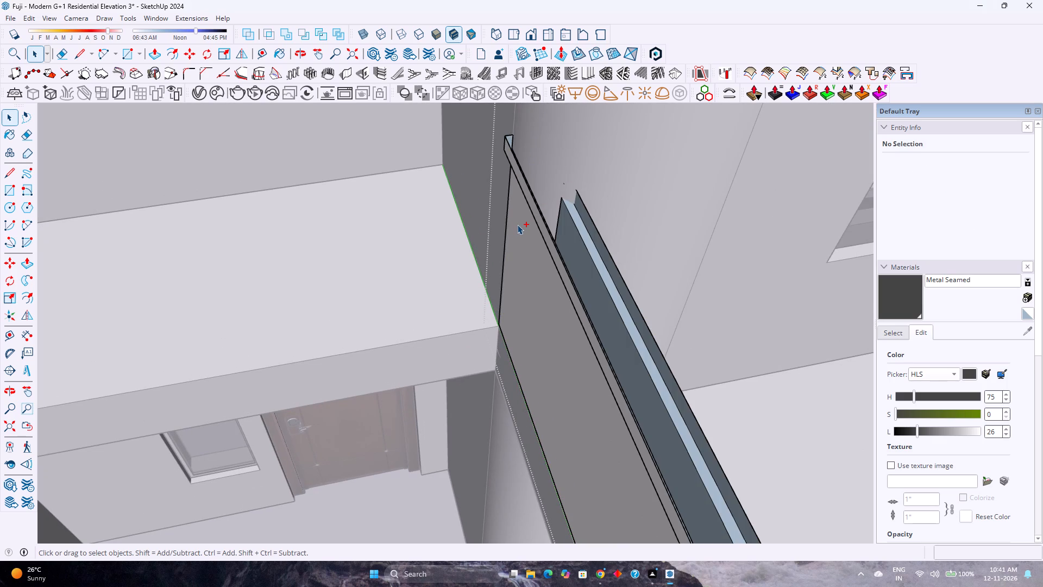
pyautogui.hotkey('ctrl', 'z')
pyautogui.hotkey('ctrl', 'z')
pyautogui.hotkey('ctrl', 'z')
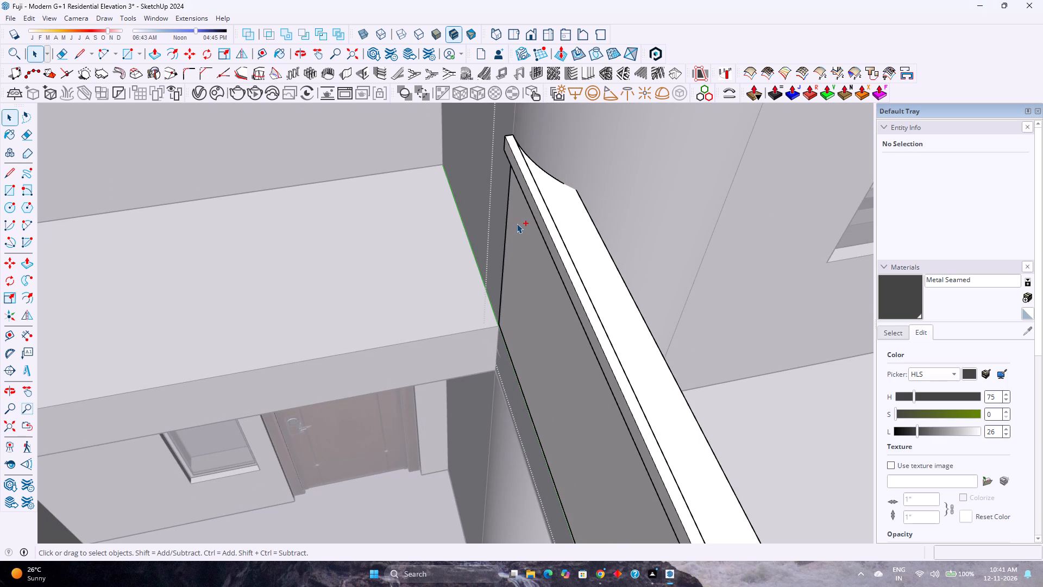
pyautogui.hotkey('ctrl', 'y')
# Delete the inner and outer arc seams on the coping top around the balcony's rounded corner.
pyautogui.scroll(-12, 529, 213)
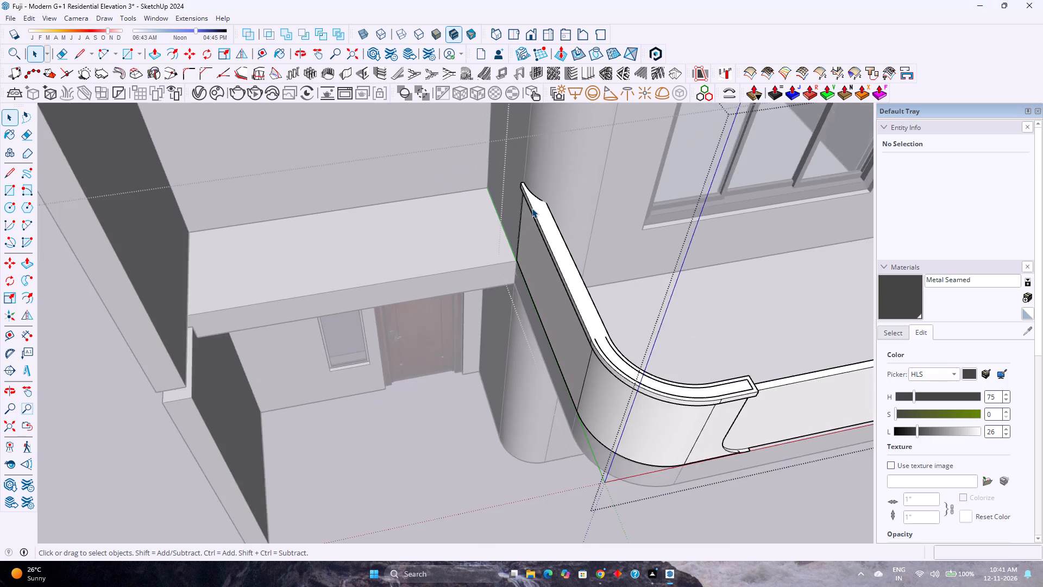
pyautogui.scroll(-2, 532, 208)
pyautogui.keyDown('shift'); pyautogui.moveTo(568, 257); pyautogui.dragTo(474, 216, button='middle'); pyautogui.keyUp('shift')
pyautogui.scroll(6, 527, 290)
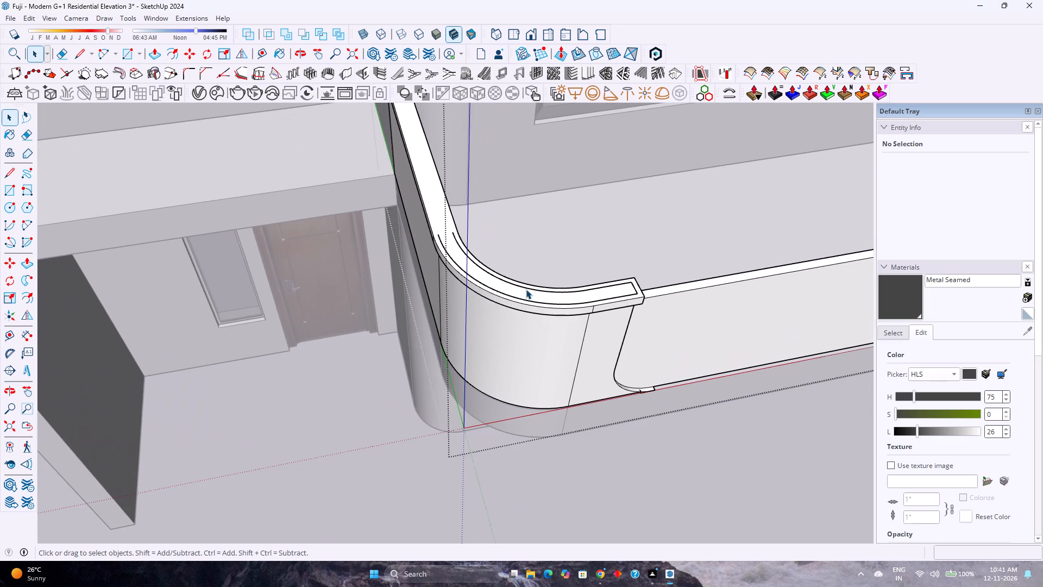
pyautogui.tripleClick(526, 289)
pyautogui.click(526, 289)
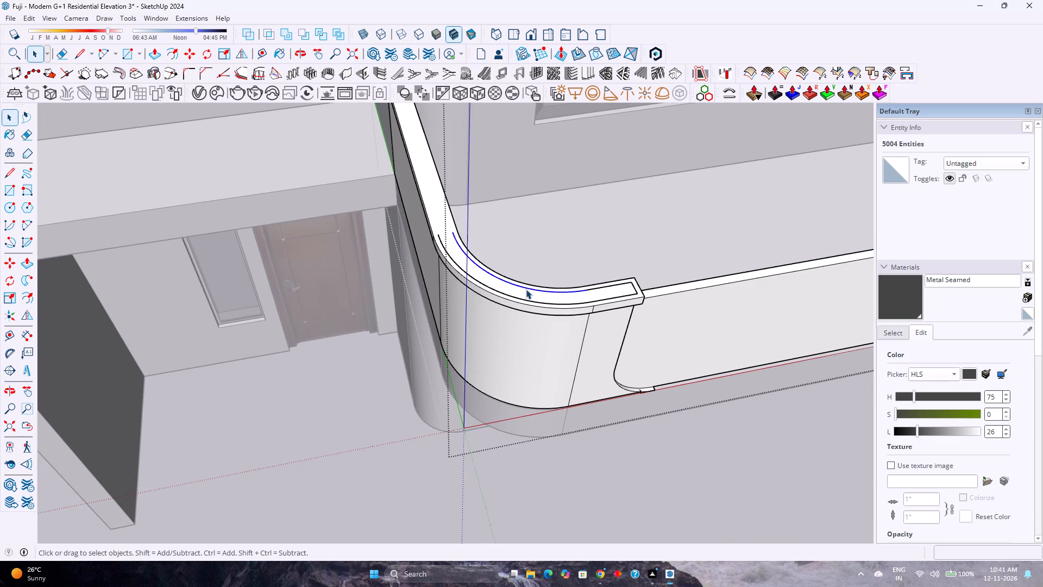
pyautogui.click(526, 289)
pyautogui.press('Delete')
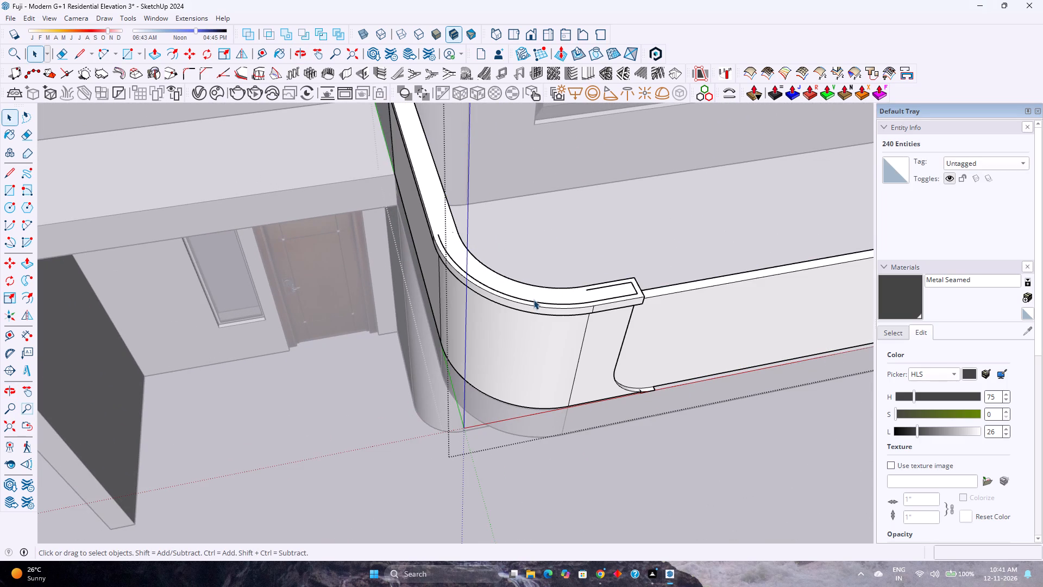
pyautogui.click(535, 302)
pyautogui.press('Delete')
# Delete the two straight seam edges and the short cross edge on the coping top at its front end.
pyautogui.click(600, 302)
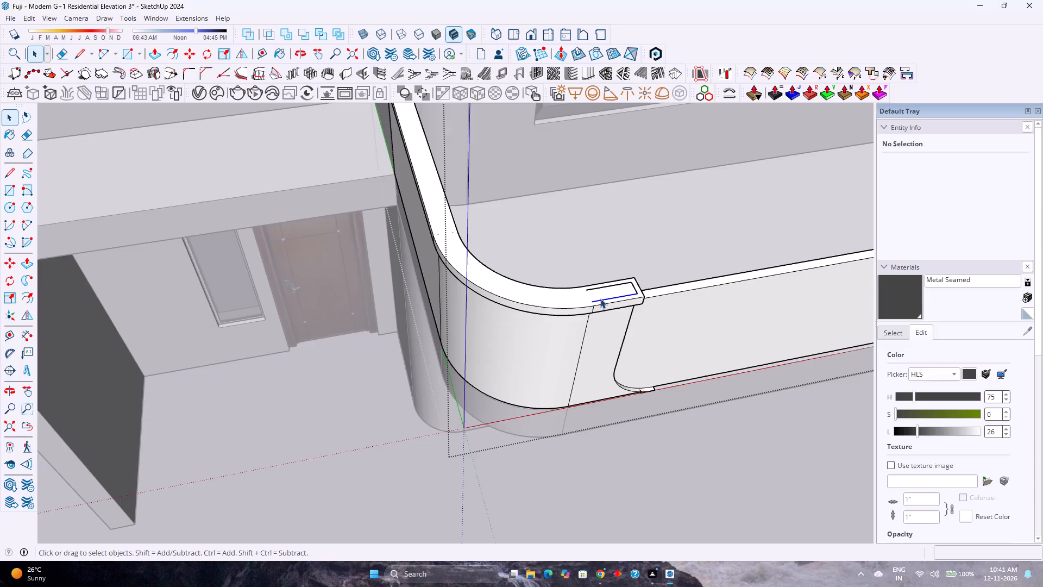
pyautogui.press('Delete')
pyautogui.click(618, 284)
pyautogui.press('Delete')
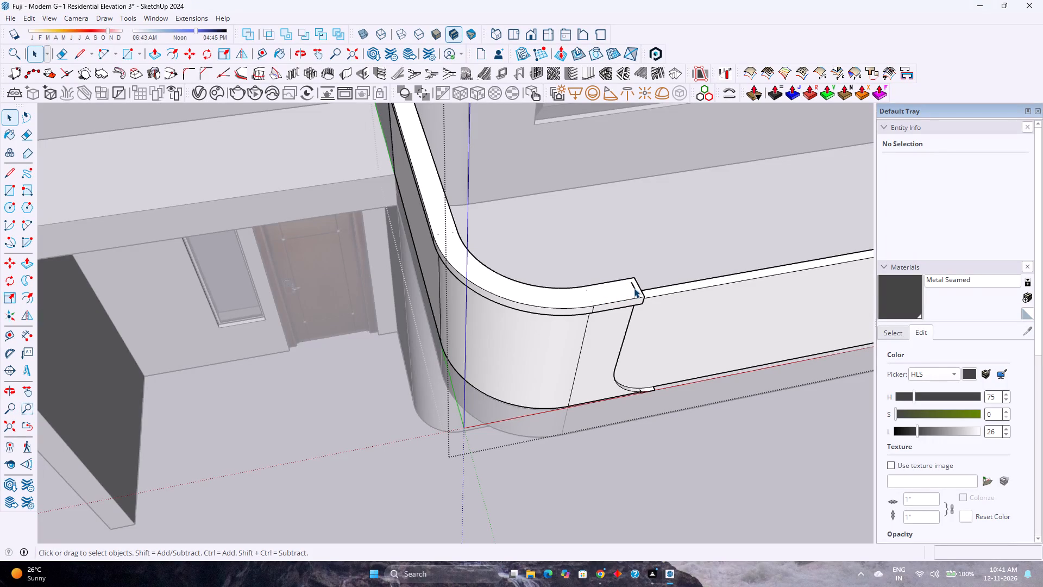
pyautogui.click(634, 288)
pyautogui.press('Delete')
# Hide the coping's top face.
pyautogui.rightClick(616, 291)
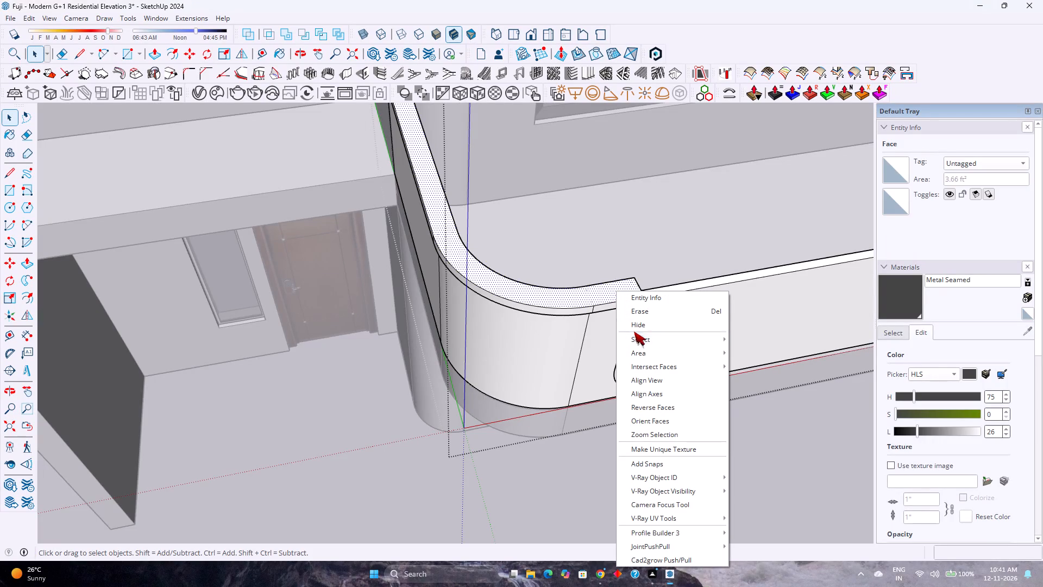
pyautogui.click(632, 325)
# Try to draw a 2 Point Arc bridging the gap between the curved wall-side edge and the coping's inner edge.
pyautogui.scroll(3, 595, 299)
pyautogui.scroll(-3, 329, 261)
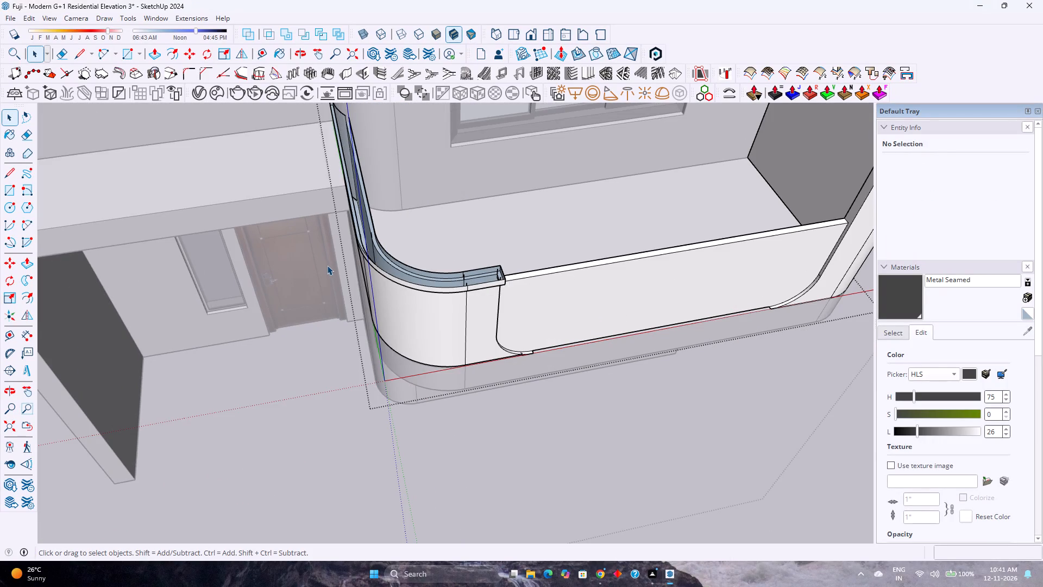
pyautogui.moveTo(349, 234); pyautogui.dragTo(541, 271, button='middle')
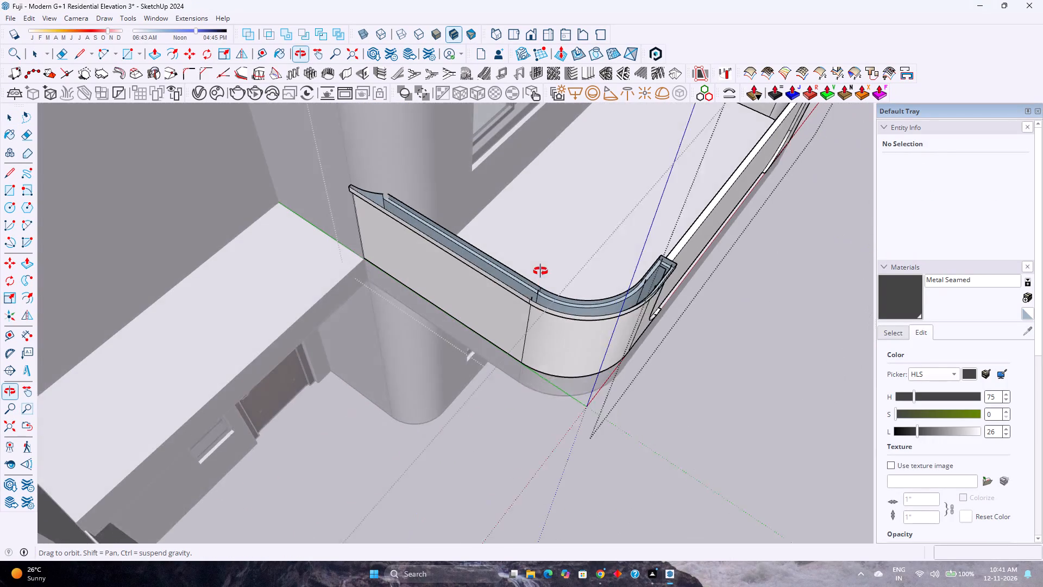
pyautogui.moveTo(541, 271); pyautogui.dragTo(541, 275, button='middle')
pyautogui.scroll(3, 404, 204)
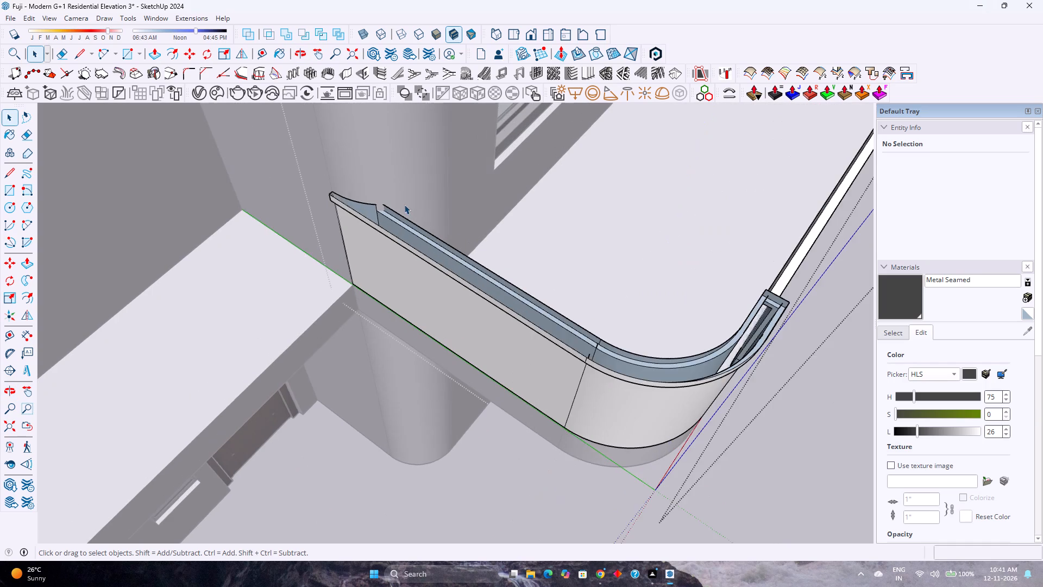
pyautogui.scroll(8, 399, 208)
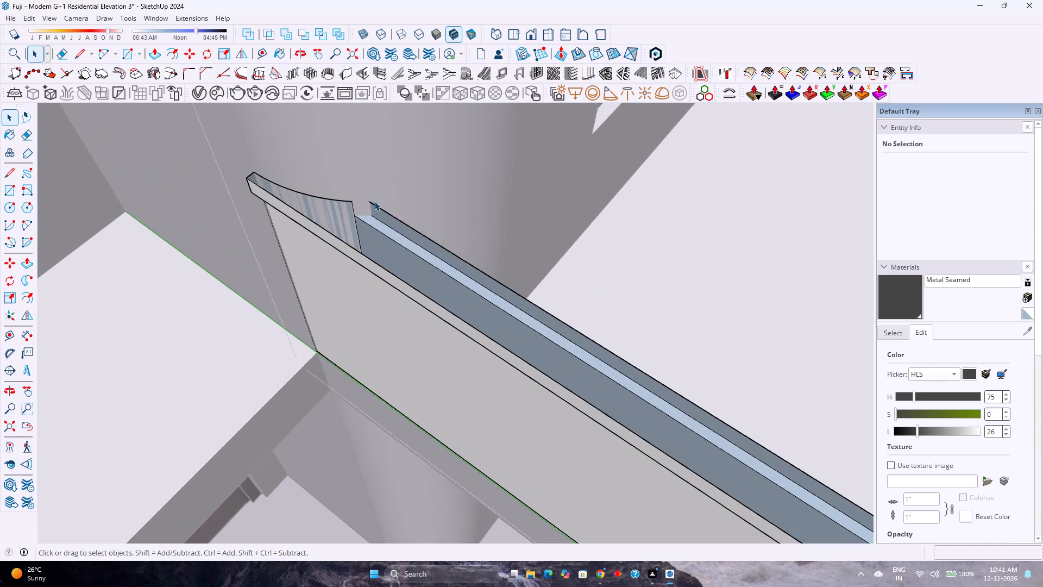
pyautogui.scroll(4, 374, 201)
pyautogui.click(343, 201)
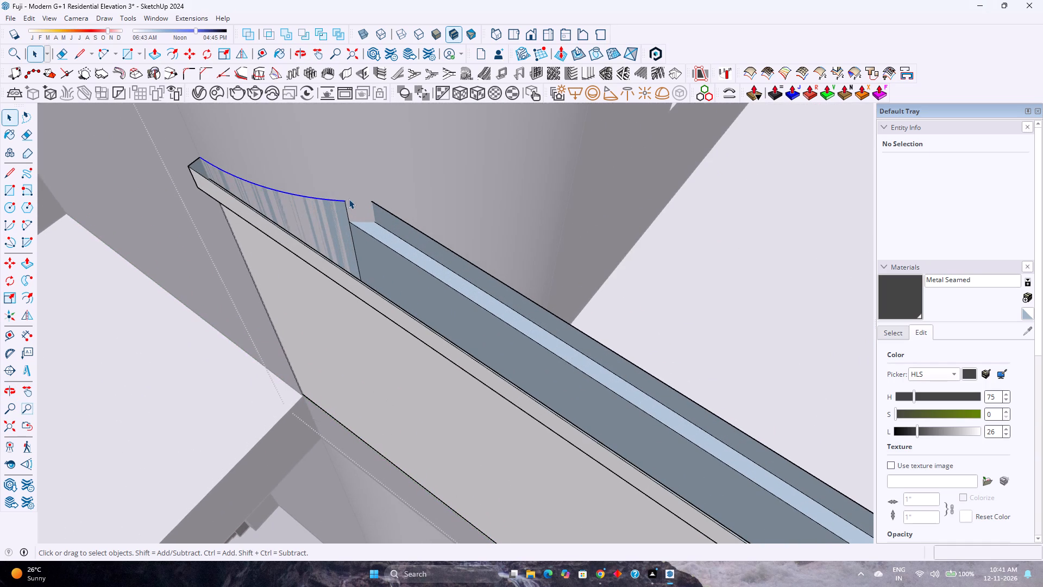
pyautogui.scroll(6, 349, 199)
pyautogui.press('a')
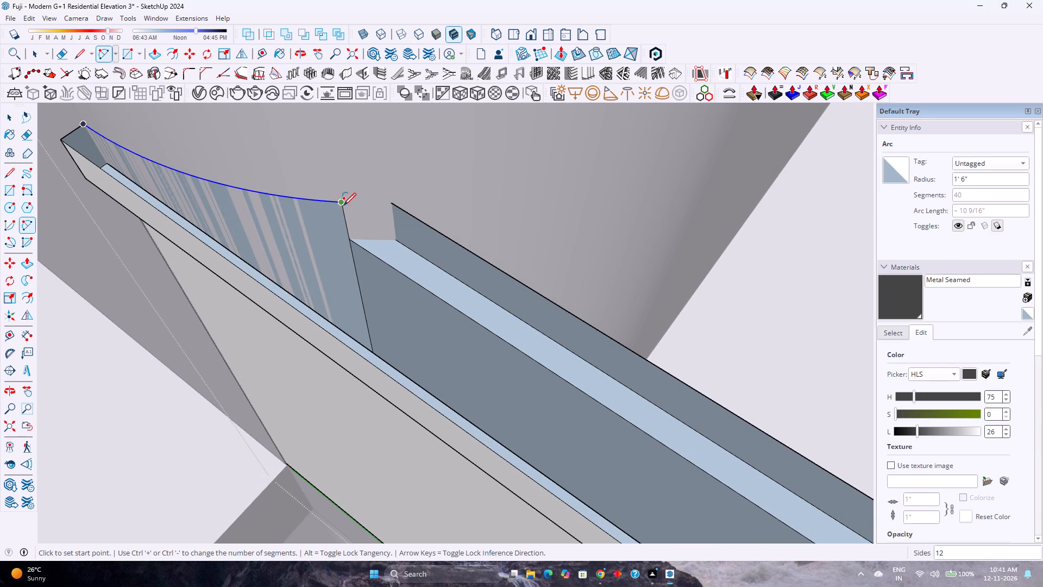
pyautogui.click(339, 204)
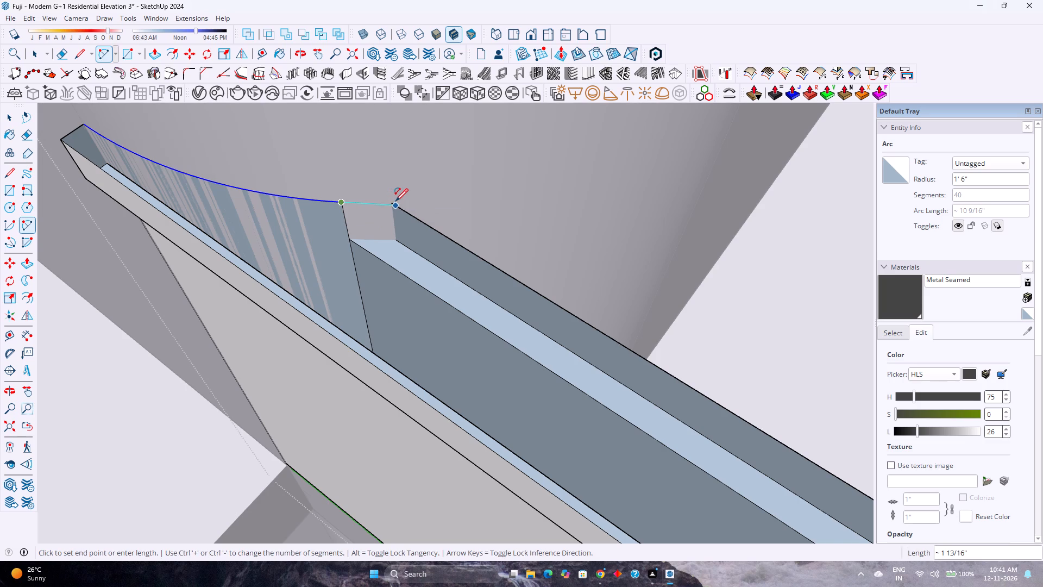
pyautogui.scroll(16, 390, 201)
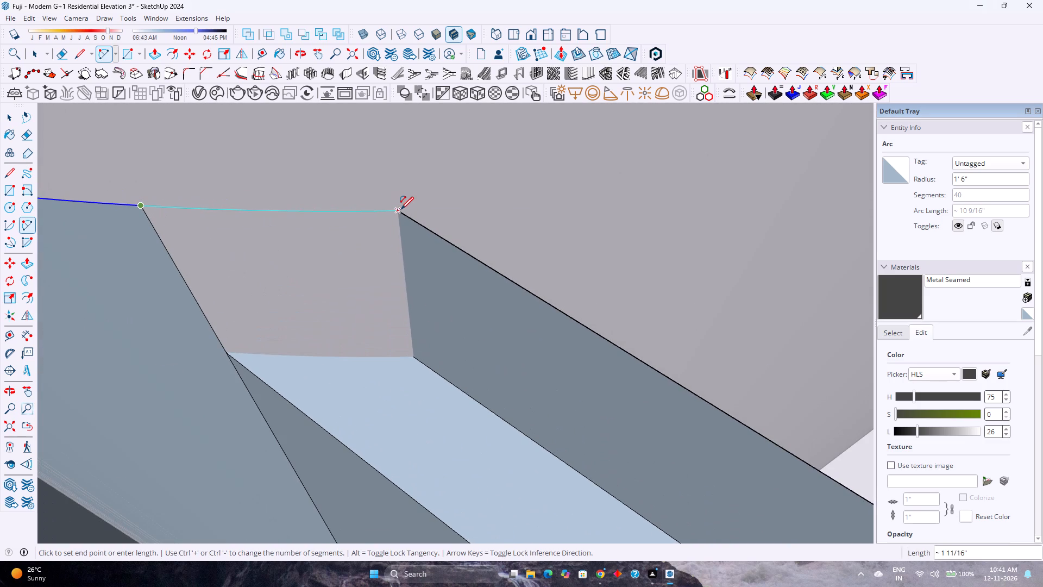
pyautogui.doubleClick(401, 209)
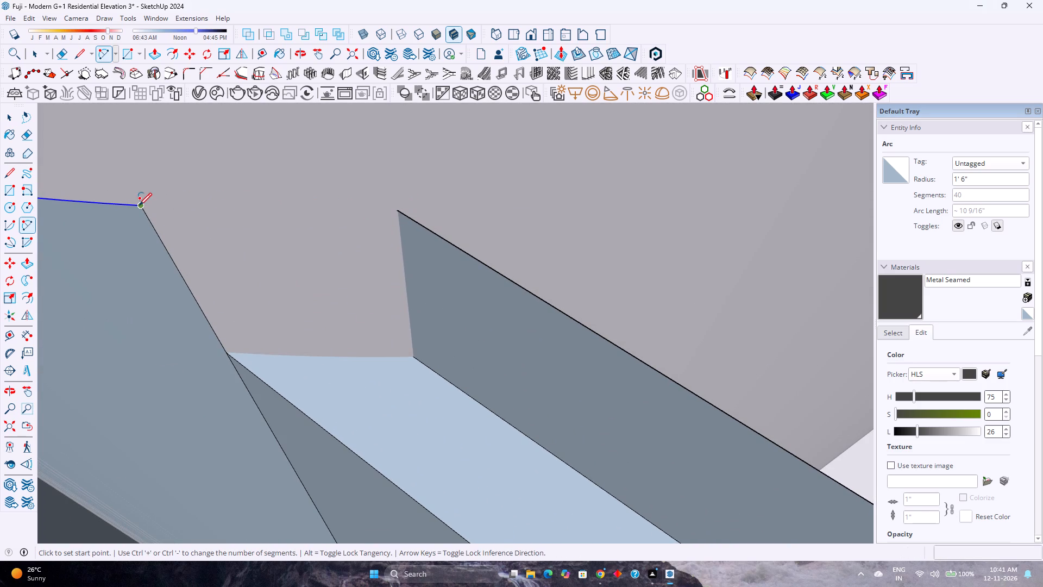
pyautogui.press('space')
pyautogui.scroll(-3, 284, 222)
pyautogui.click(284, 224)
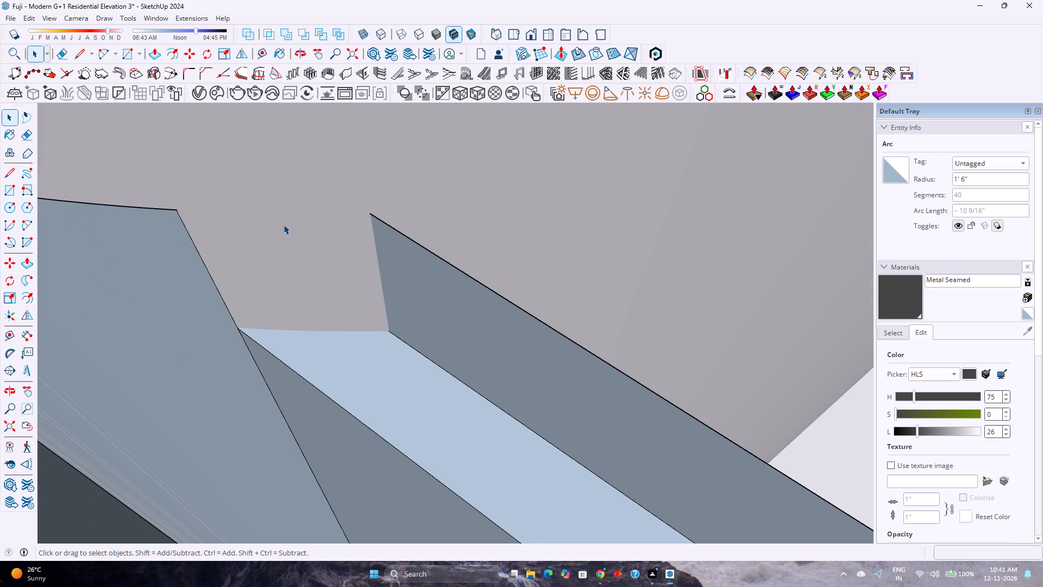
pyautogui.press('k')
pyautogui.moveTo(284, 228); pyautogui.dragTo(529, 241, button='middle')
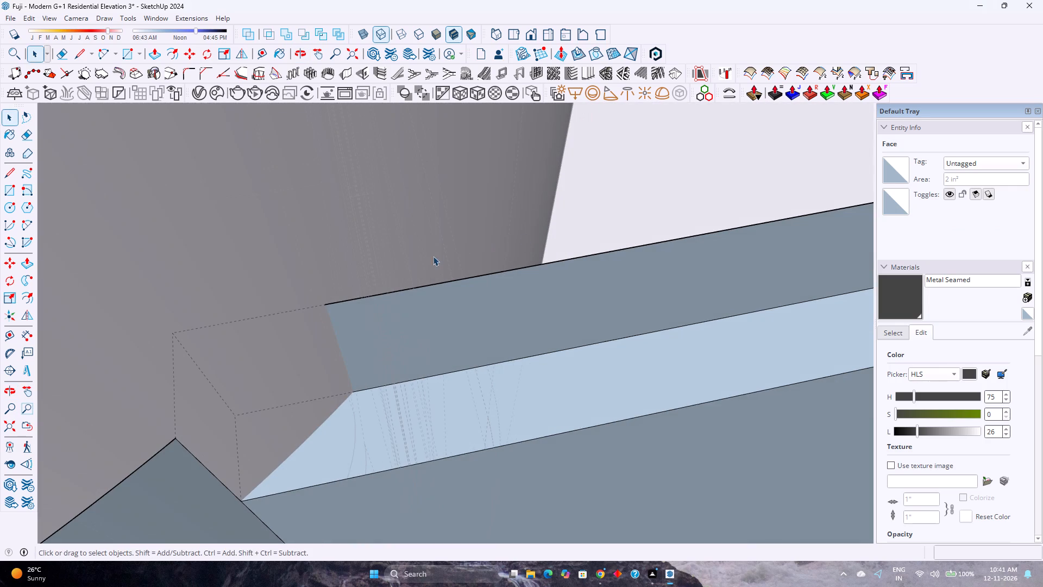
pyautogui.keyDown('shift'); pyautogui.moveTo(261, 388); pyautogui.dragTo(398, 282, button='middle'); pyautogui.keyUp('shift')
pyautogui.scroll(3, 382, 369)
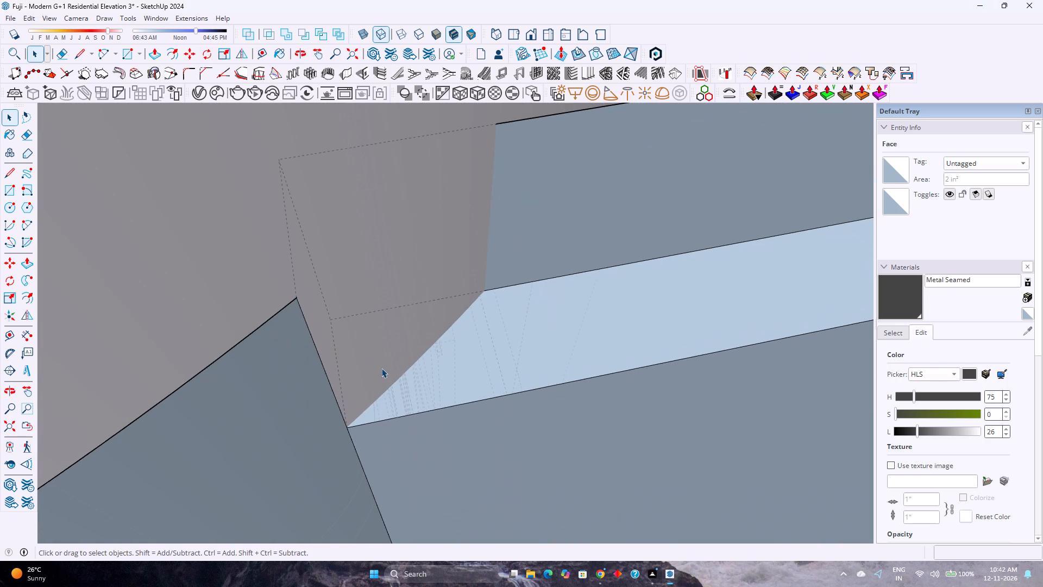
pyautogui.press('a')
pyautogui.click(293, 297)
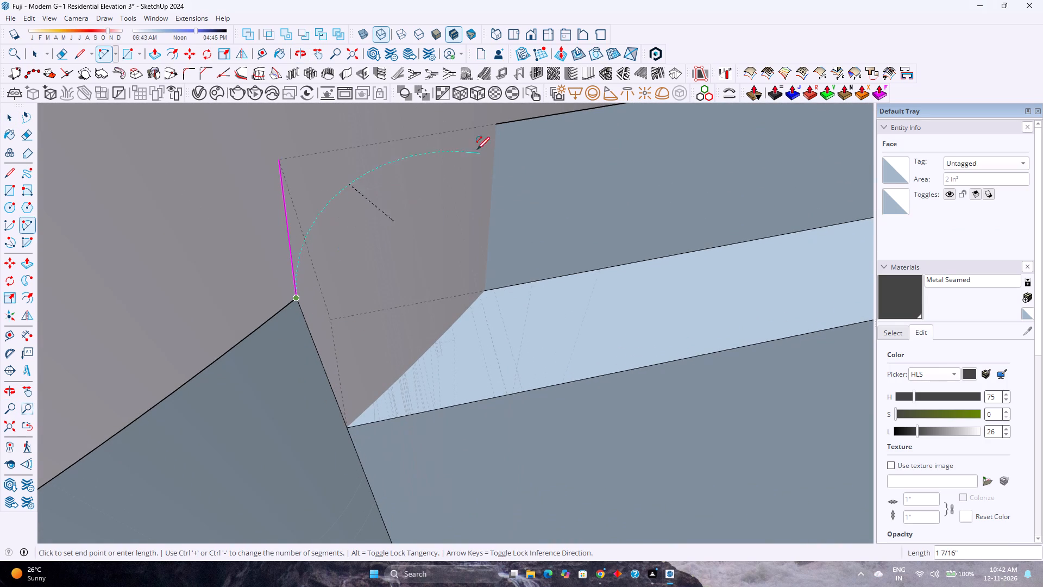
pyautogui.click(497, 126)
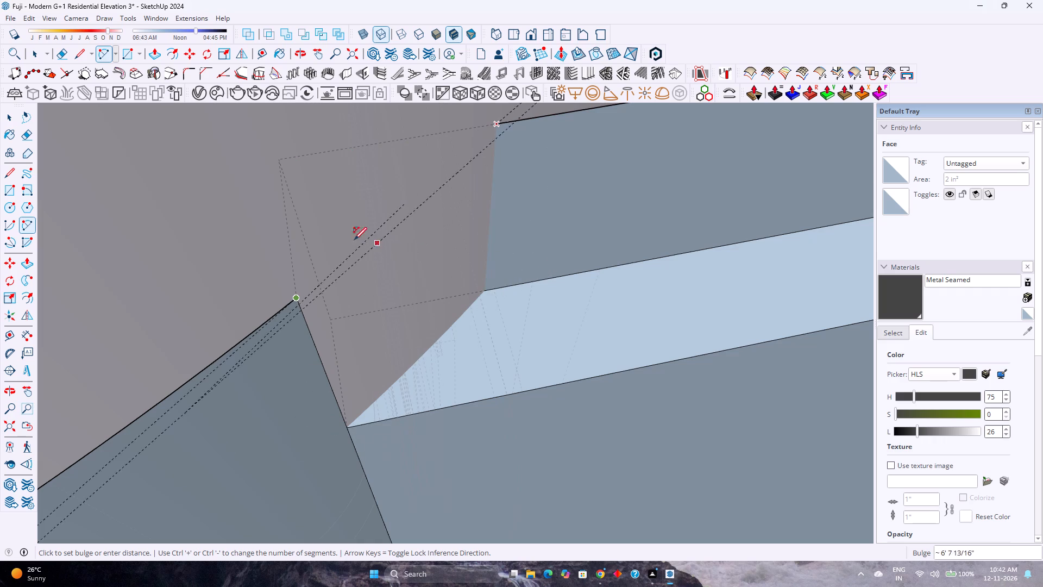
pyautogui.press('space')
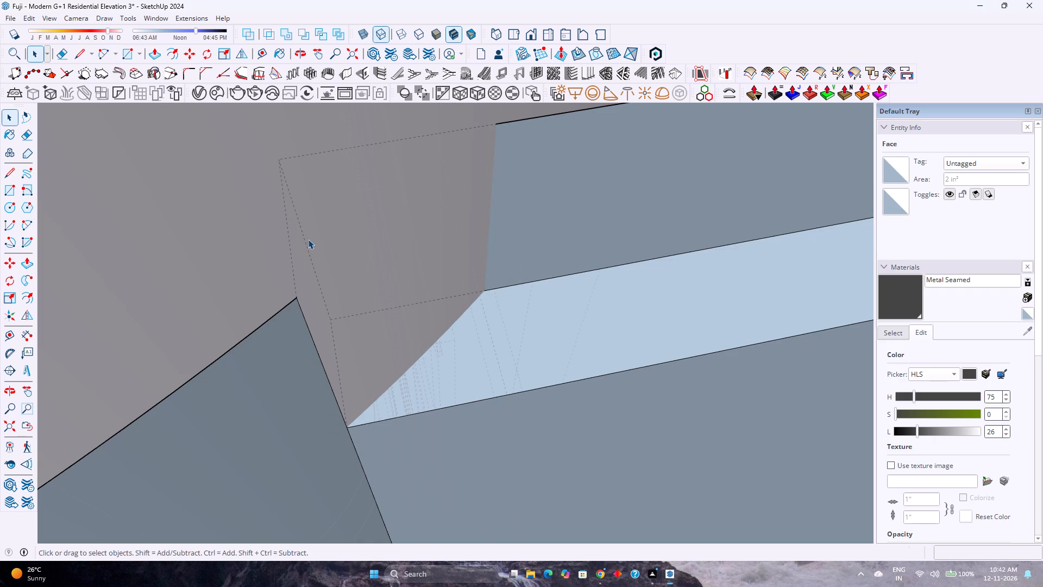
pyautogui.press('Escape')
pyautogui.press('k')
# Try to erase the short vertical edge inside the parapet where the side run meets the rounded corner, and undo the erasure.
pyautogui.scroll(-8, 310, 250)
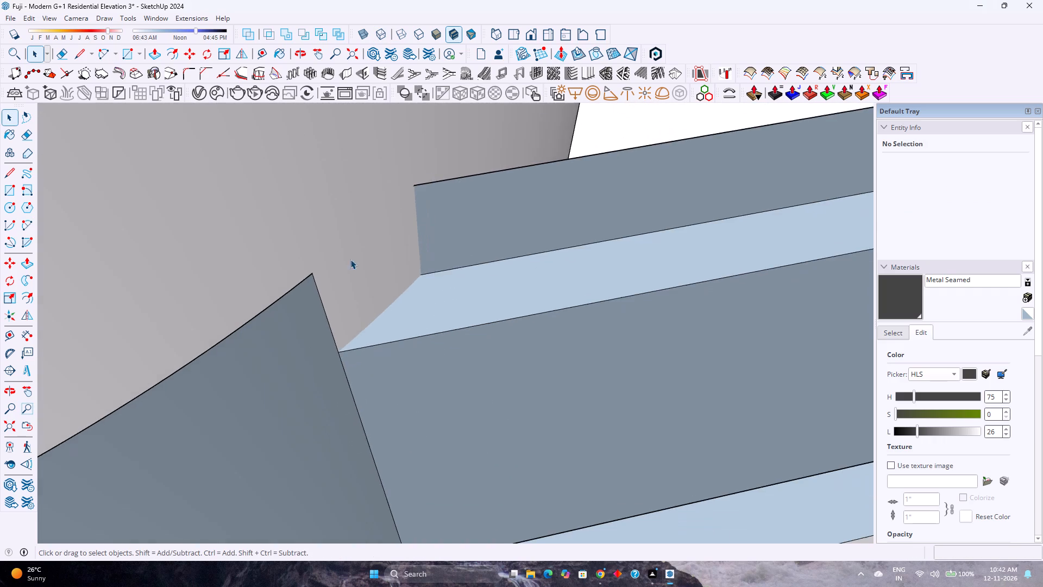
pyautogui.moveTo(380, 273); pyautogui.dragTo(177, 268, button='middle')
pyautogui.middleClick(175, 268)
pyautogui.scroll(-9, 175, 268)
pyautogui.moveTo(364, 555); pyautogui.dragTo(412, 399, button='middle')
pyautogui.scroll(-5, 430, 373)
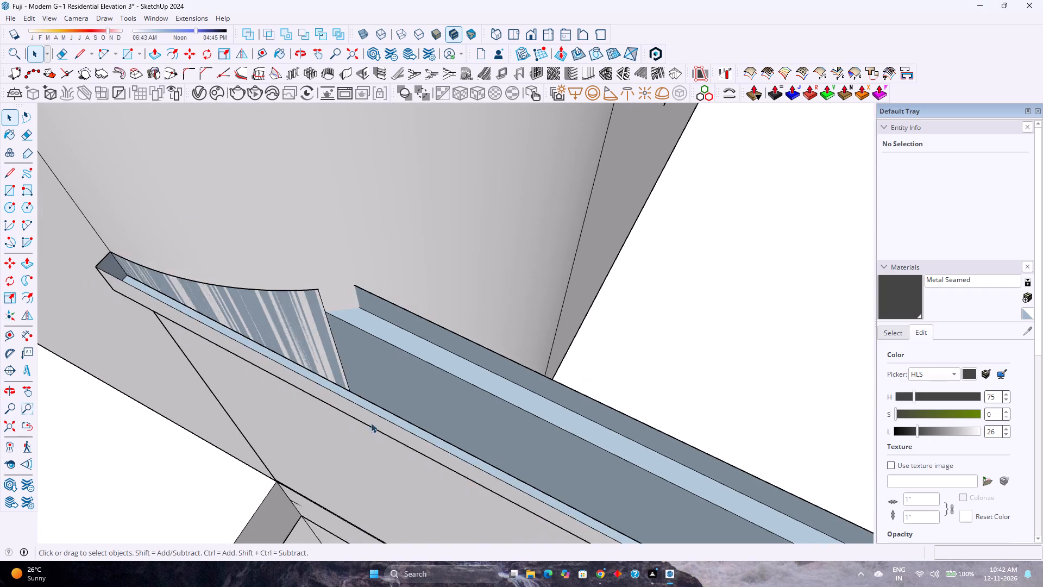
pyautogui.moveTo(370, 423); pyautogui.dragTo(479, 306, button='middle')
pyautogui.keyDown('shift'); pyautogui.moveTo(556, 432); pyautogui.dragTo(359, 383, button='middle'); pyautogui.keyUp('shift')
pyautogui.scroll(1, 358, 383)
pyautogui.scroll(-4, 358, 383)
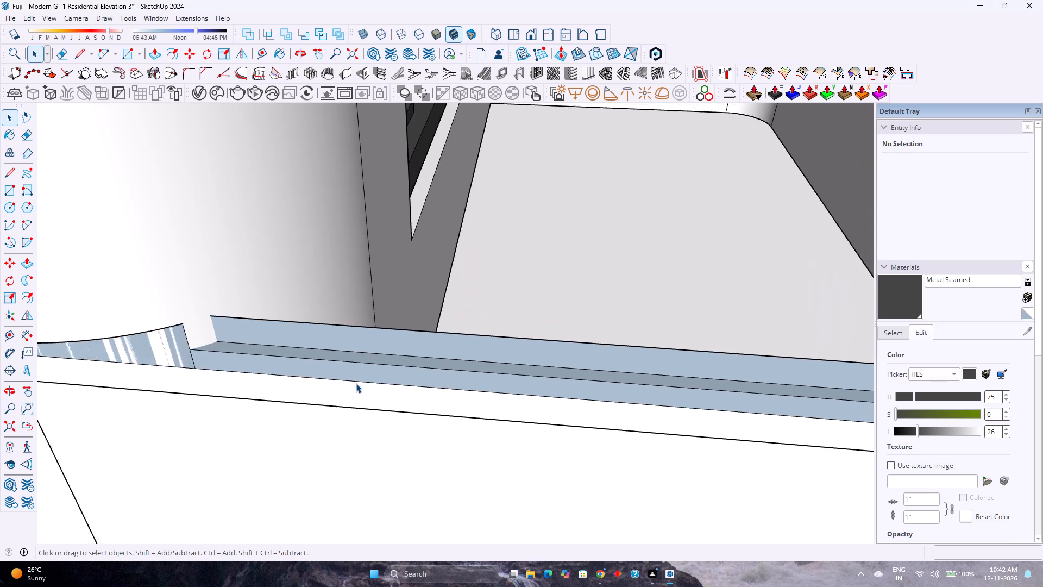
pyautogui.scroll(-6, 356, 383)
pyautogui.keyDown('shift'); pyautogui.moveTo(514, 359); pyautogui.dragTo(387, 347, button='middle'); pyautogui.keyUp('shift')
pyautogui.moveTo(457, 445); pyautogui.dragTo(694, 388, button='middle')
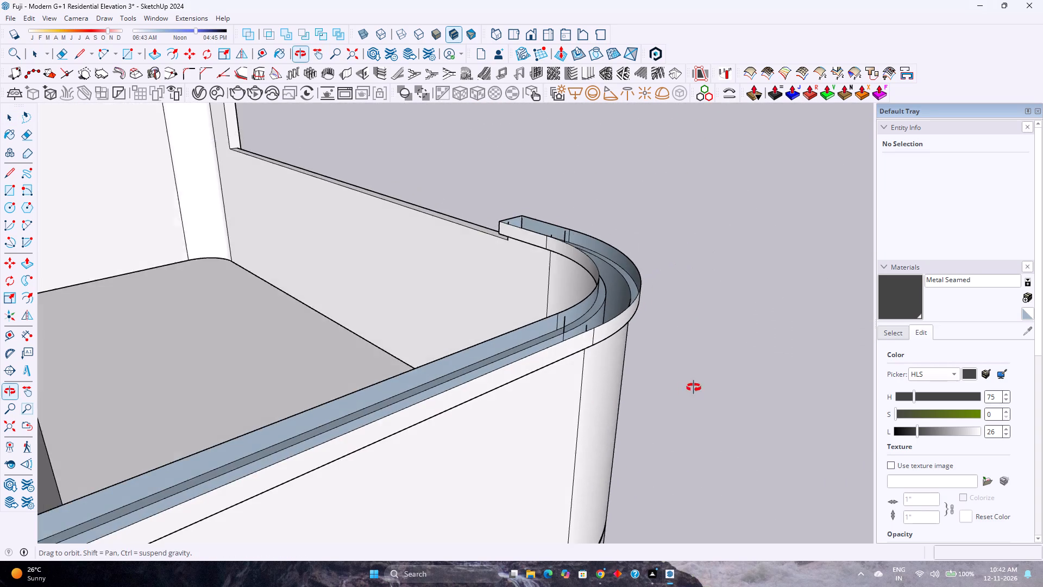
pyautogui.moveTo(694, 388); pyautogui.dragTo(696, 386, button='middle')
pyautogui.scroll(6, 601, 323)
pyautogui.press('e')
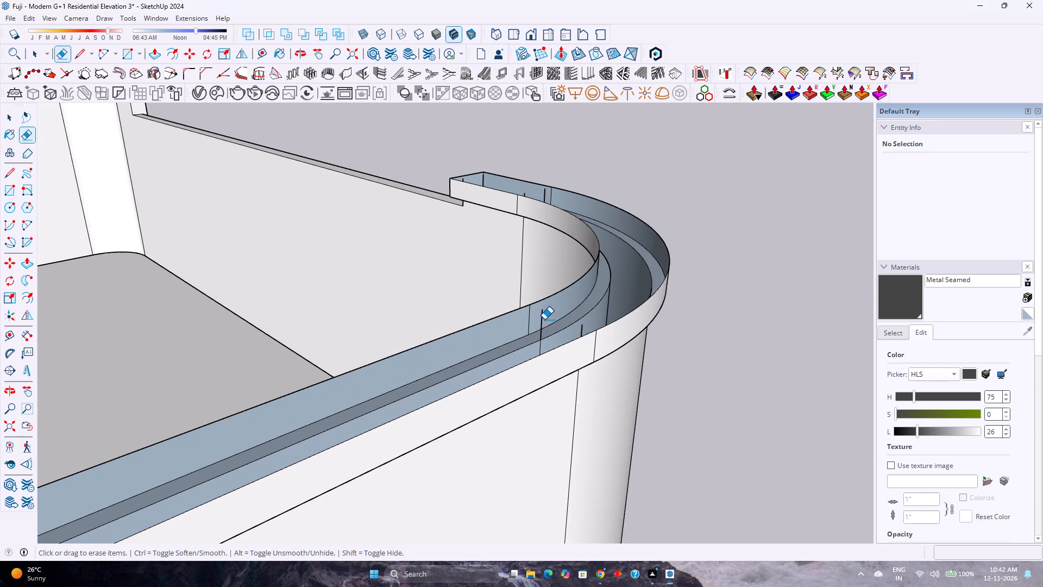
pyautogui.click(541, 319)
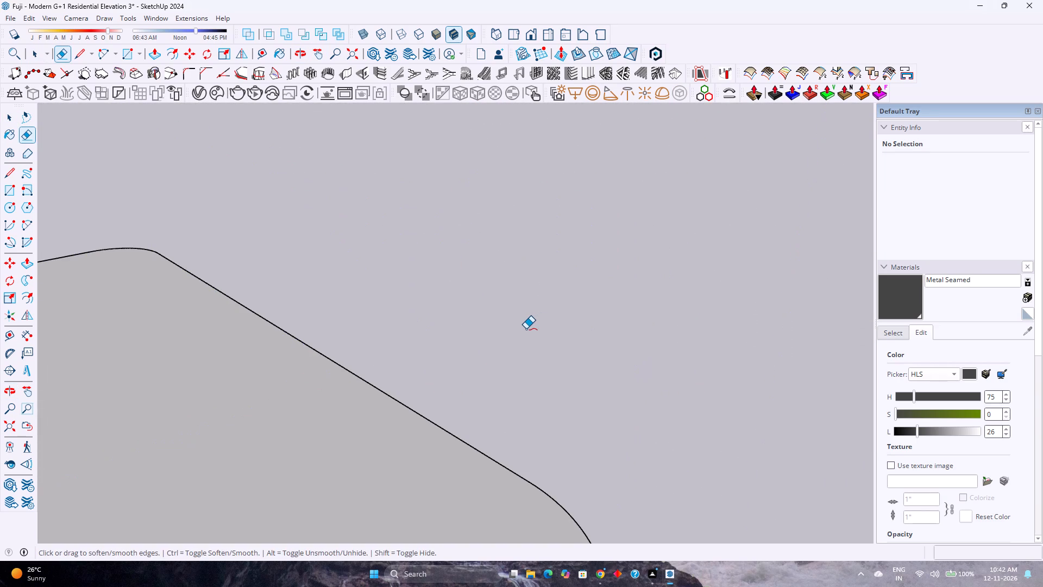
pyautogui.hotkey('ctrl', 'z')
# Delete the two stray vertical edges inside the coping where the long straight run meets the rounded corner.
pyautogui.press('space')
pyautogui.doubleClick(537, 323)
pyautogui.scroll(2, 537, 323)
pyautogui.click(543, 320)
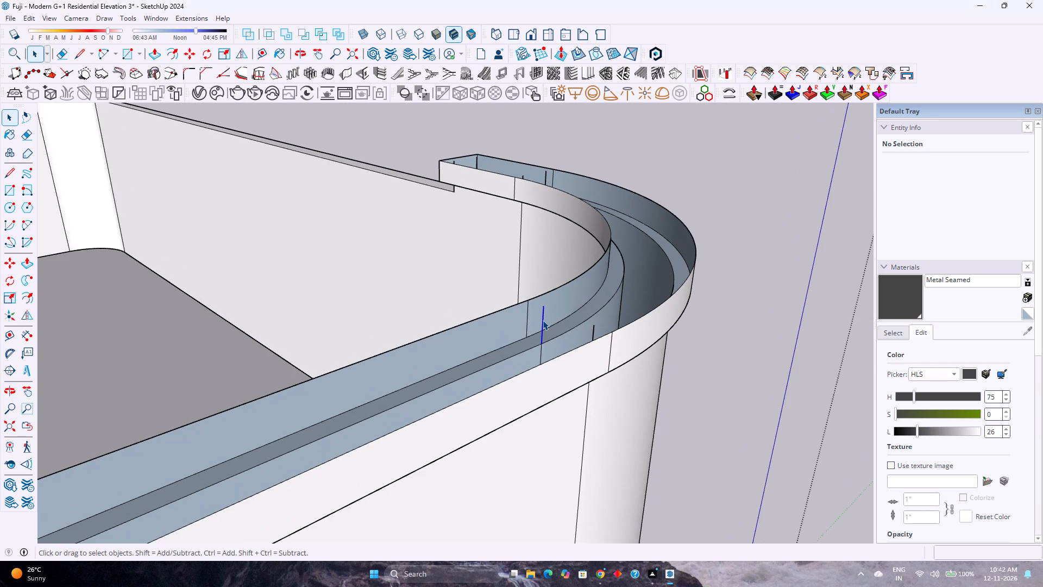
pyautogui.press('Delete')
pyautogui.moveTo(542, 322); pyautogui.dragTo(664, 347, button='middle')
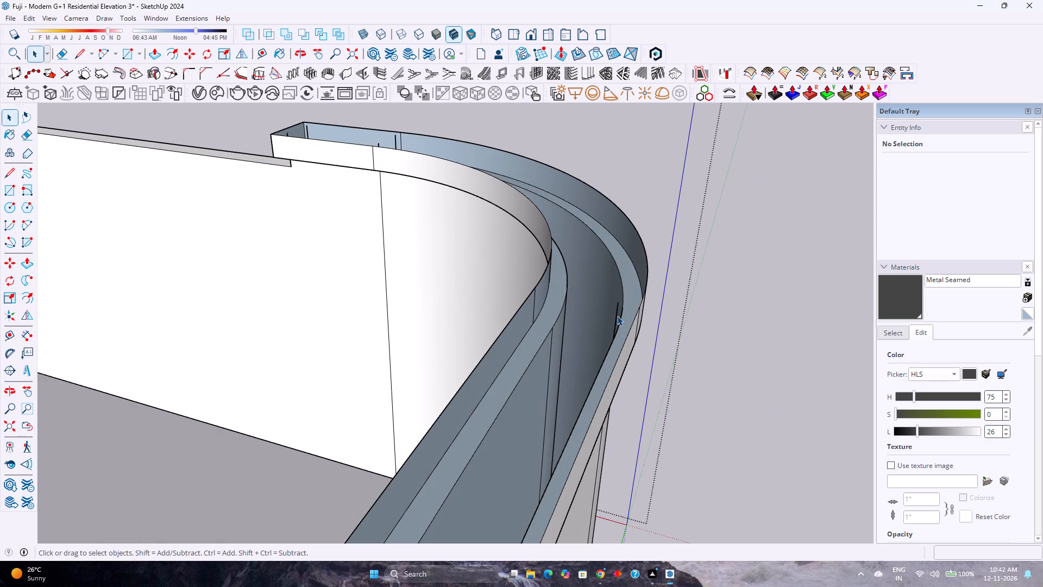
pyautogui.click(617, 315)
pyautogui.press('Delete')
# Erase three stray vertical edges at the coping's short front end: one where the inner curve ends and two at the end face.
pyautogui.moveTo(624, 311); pyautogui.dragTo(308, 413, button='middle')
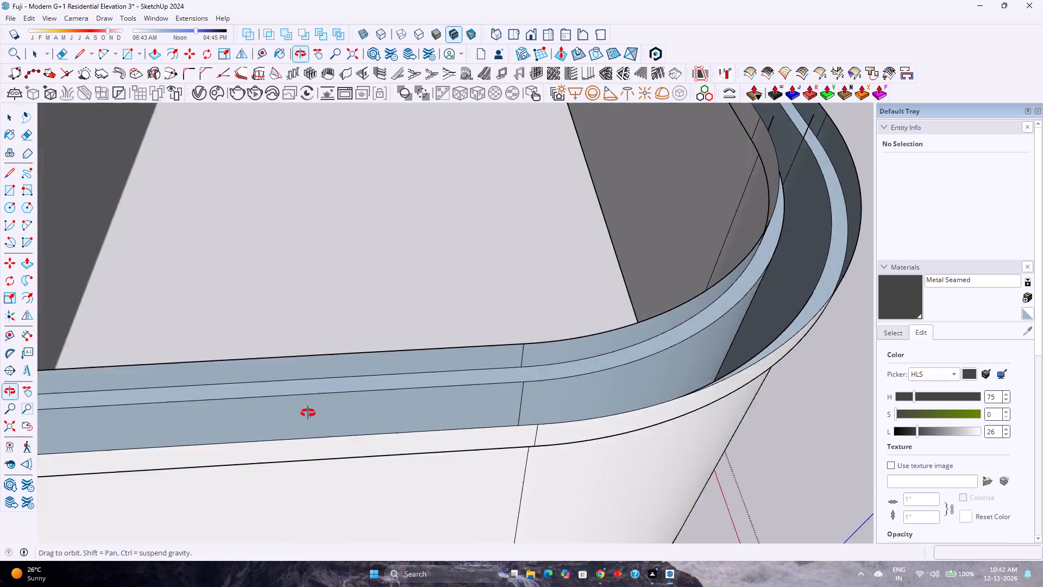
pyautogui.moveTo(308, 413); pyautogui.dragTo(223, 430, button='middle')
pyautogui.keyDown('shift'); pyautogui.moveTo(581, 344); pyautogui.dragTo(265, 486, button='middle'); pyautogui.keyUp('shift')
pyautogui.scroll(2, 371, 432)
pyautogui.keyDown('shift'); pyautogui.moveTo(357, 443); pyautogui.dragTo(451, 363, button='middle'); pyautogui.keyUp('shift')
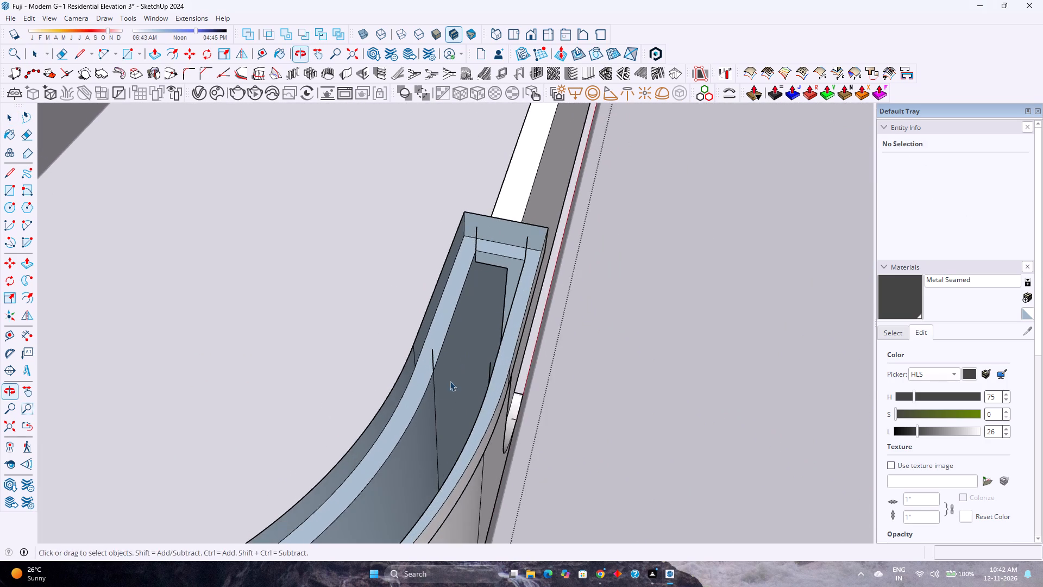
pyautogui.moveTo(440, 401); pyautogui.dragTo(470, 314, button='middle')
pyautogui.scroll(1, 414, 382)
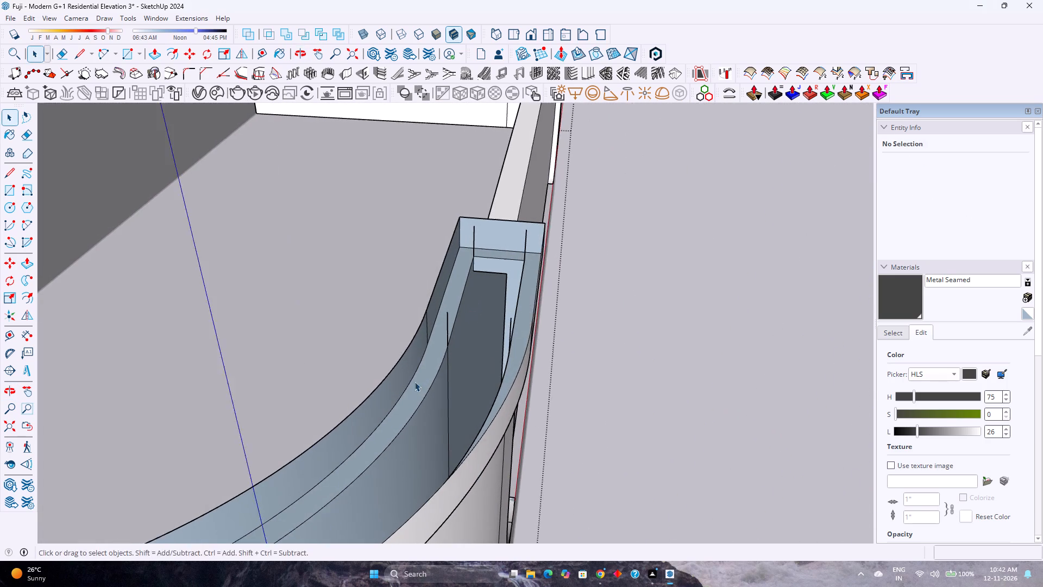
pyautogui.moveTo(414, 382); pyautogui.dragTo(367, 342, button='middle')
pyautogui.press('e')
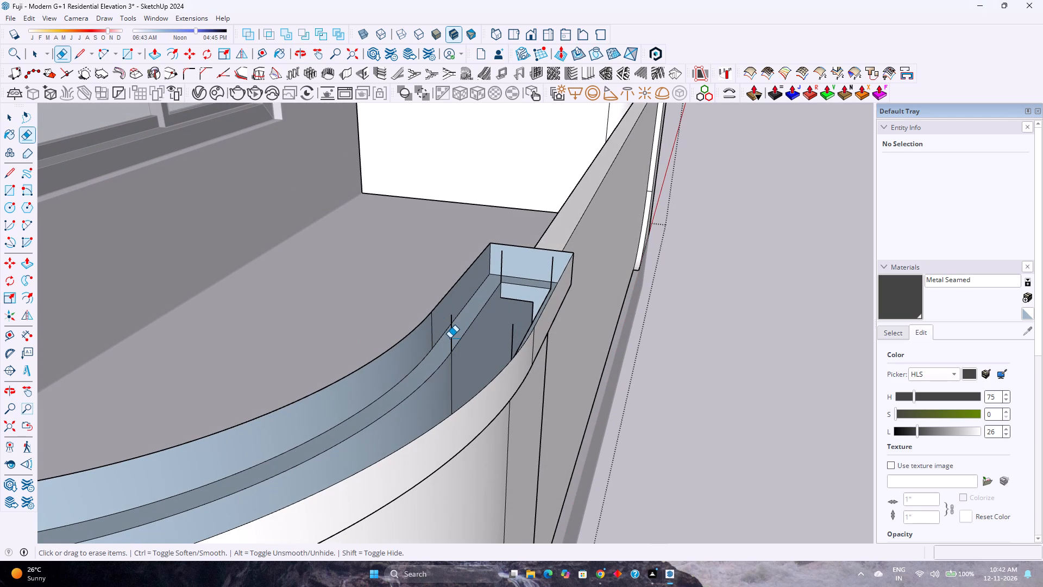
pyautogui.click(450, 338)
pyautogui.click(453, 336)
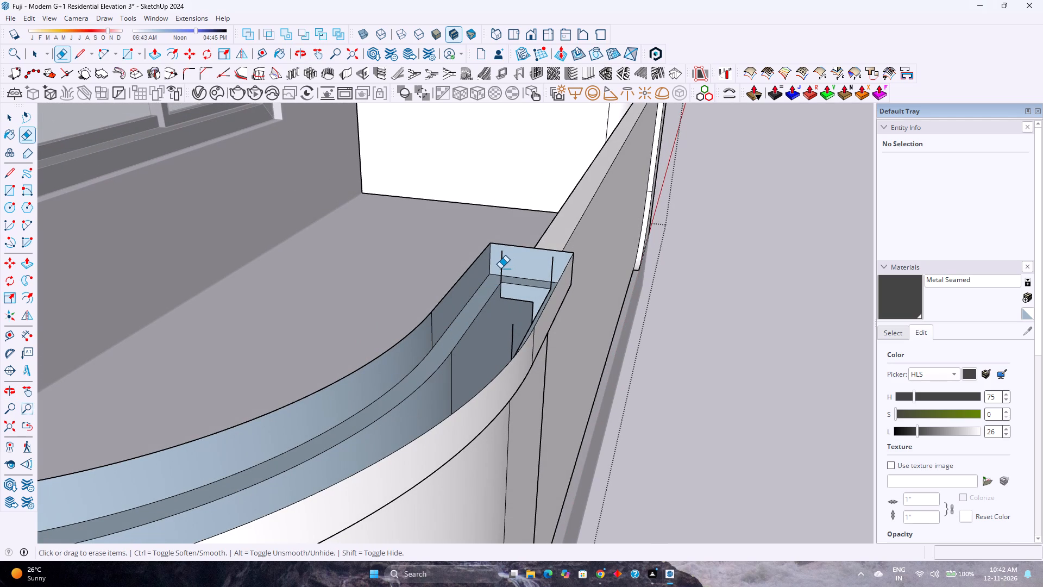
pyautogui.click(500, 266)
pyautogui.click(553, 260)
# Erase the remaining stray vertical edge on the outer side of the coping where the curve meets its short end.
pyautogui.moveTo(520, 286); pyautogui.dragTo(576, 301, button='middle')
pyautogui.scroll(4, 540, 342)
pyautogui.moveTo(542, 354); pyautogui.dragTo(575, 352, button='middle')
pyautogui.middleClick(575, 352)
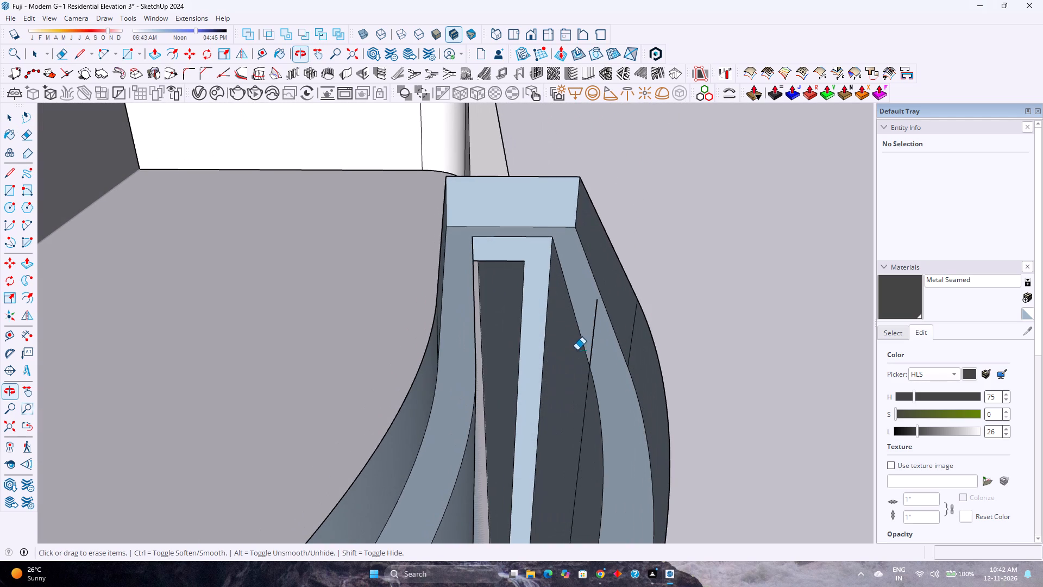
pyautogui.click(596, 310)
pyautogui.scroll(-2, 577, 356)
pyautogui.moveTo(577, 356); pyautogui.dragTo(470, 348, button='middle')
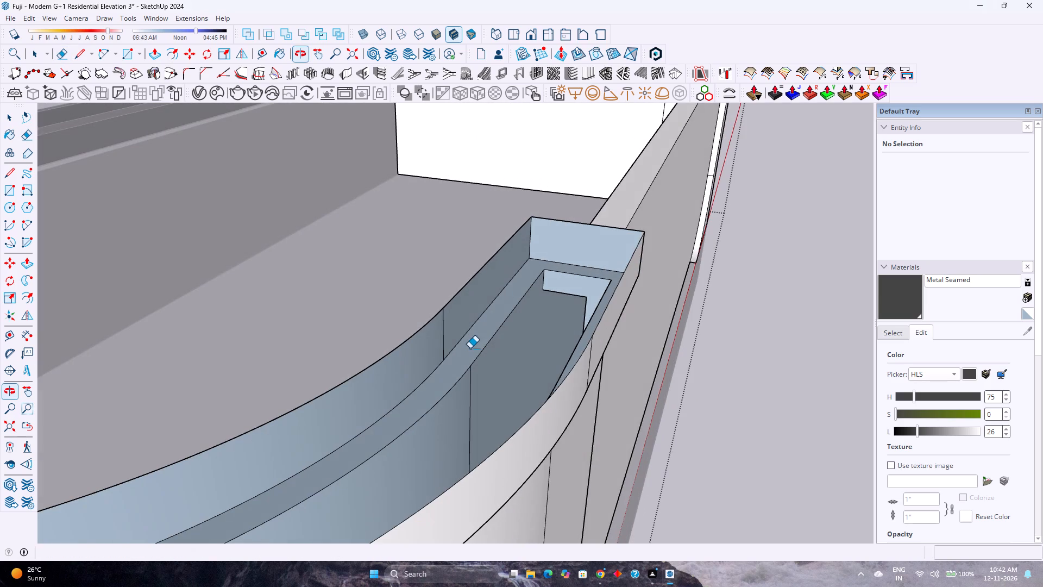
# Unhide all hidden geometry and close the coping for editing.
pyautogui.press('space')
pyautogui.scroll(-15, 464, 335)
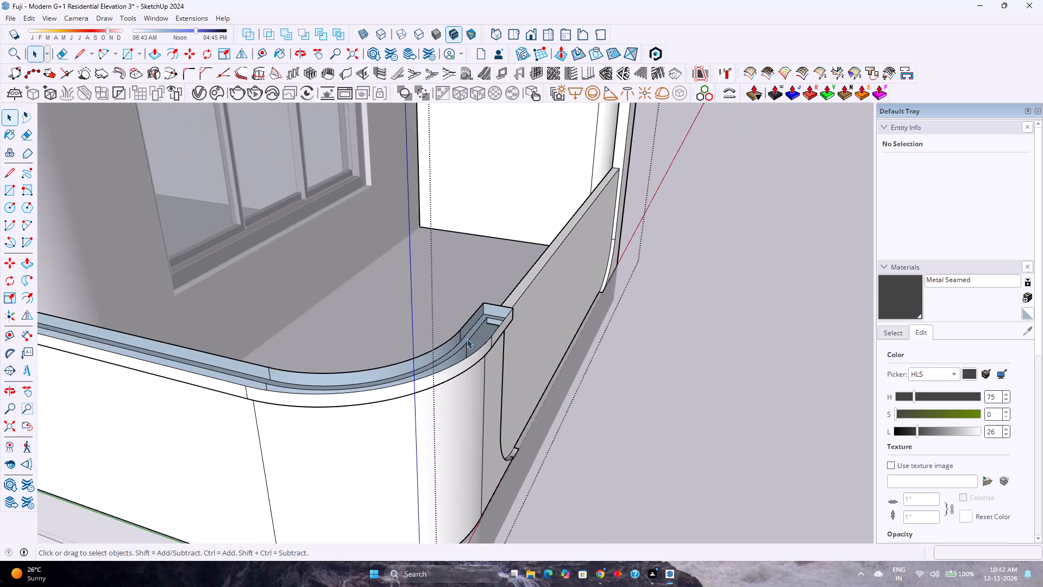
pyautogui.scroll(-4, 467, 339)
pyautogui.click(26, 16)
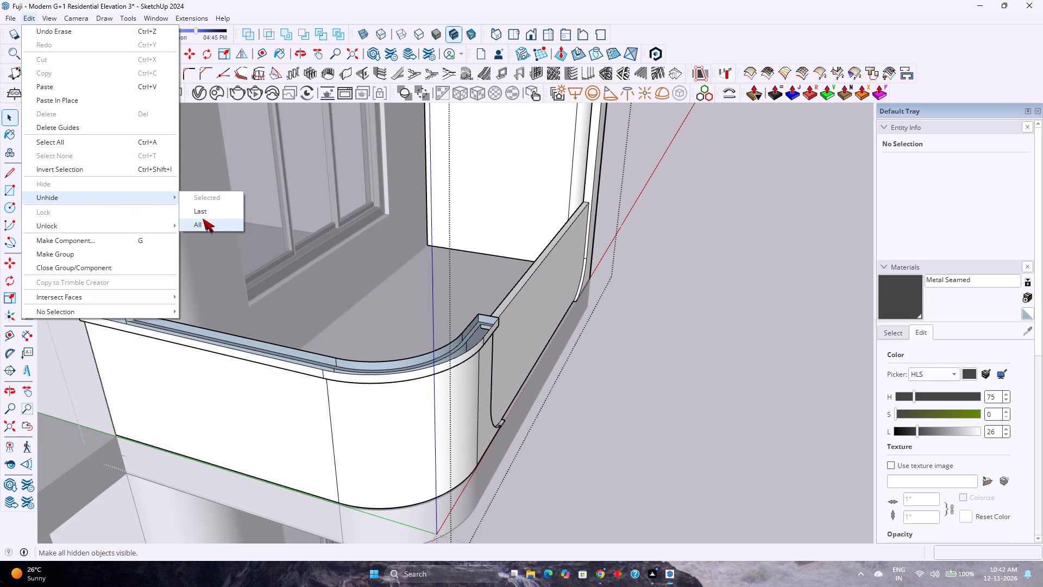
pyautogui.click(203, 218)
pyautogui.click(621, 404)
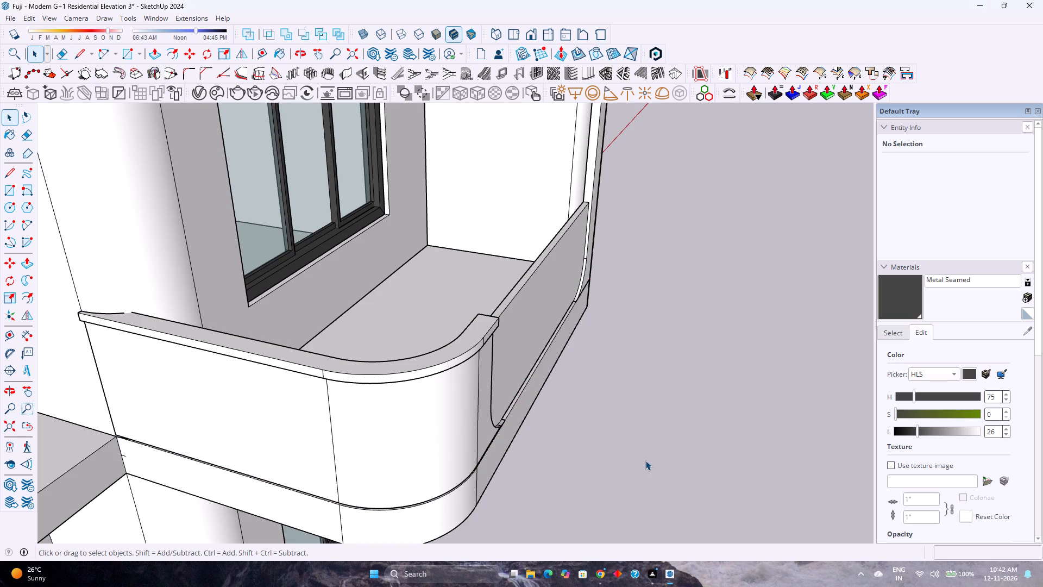
# Examine the whole house from the front, checking the rounded balcony, its parapet and the coping against the elevation.
pyautogui.scroll(-6, 637, 453)
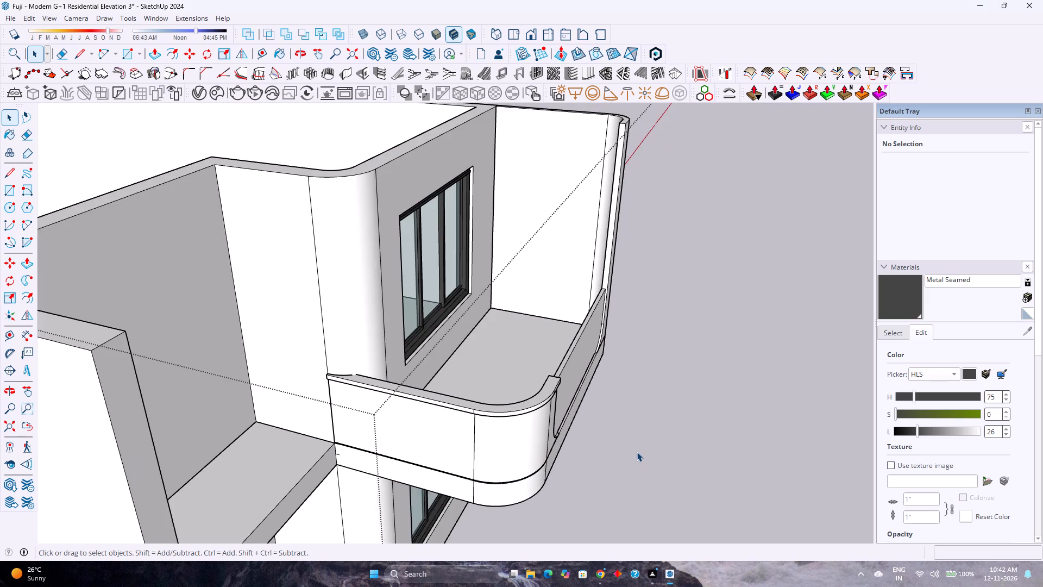
pyautogui.moveTo(637, 452); pyautogui.dragTo(294, 284, button='middle')
pyautogui.scroll(3, 419, 382)
pyautogui.scroll(-7, 419, 382)
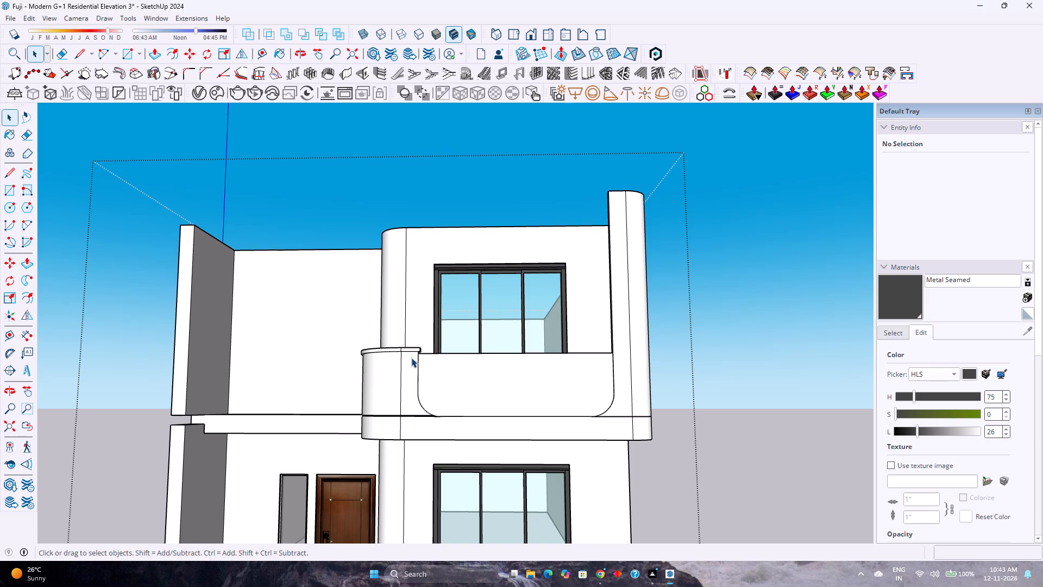
pyautogui.scroll(-3, 455, 346)
pyautogui.scroll(2, 455, 346)
pyautogui.scroll(-2, 458, 345)
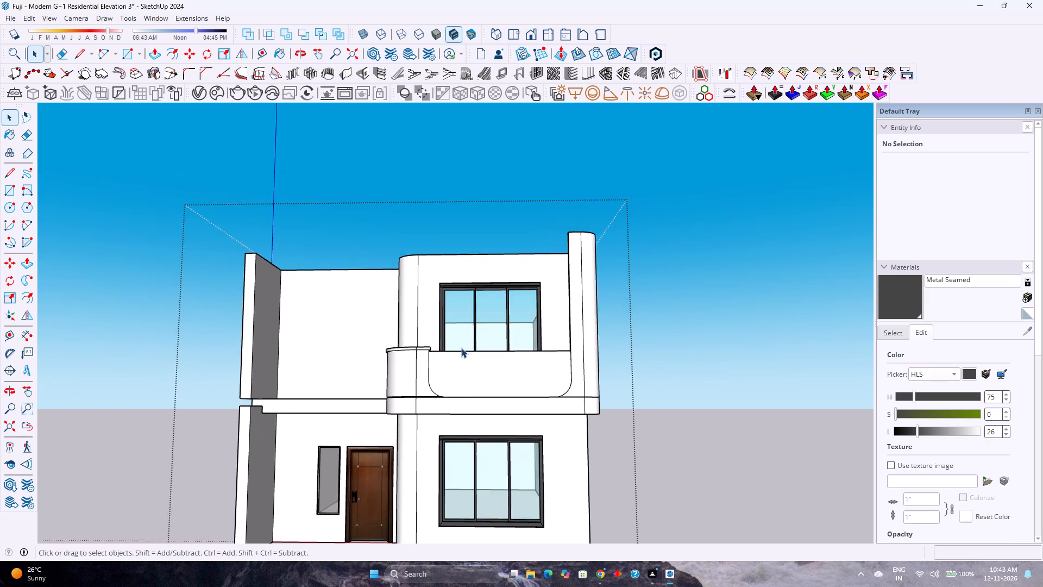
pyautogui.scroll(2, 462, 348)
pyautogui.scroll(-3, 462, 348)
pyautogui.scroll(1, 464, 349)
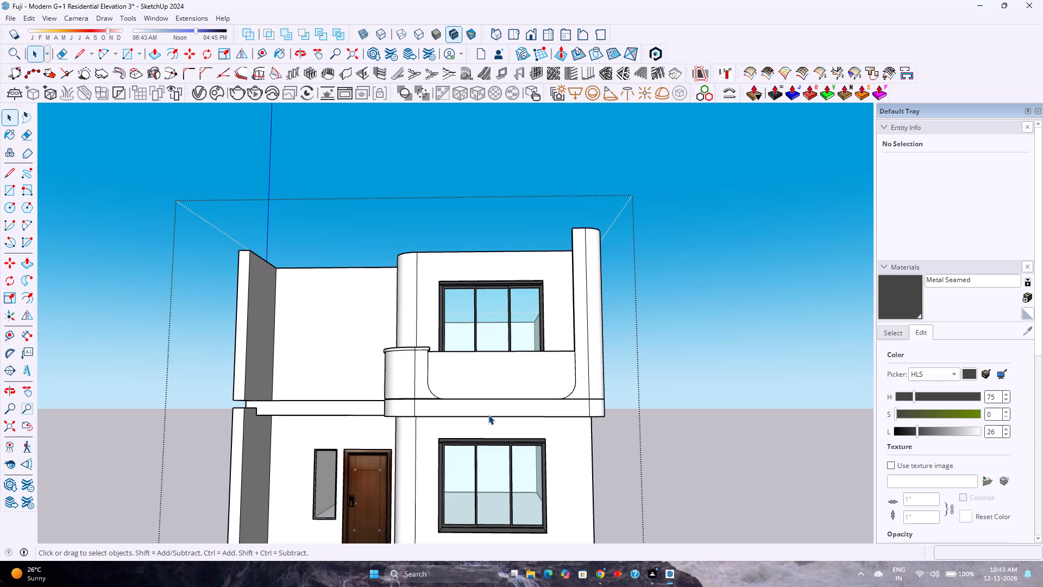
pyautogui.scroll(-4, 479, 411)
pyautogui.scroll(3, 487, 410)
pyautogui.scroll(-5, 495, 409)
pyautogui.scroll(2, 495, 409)
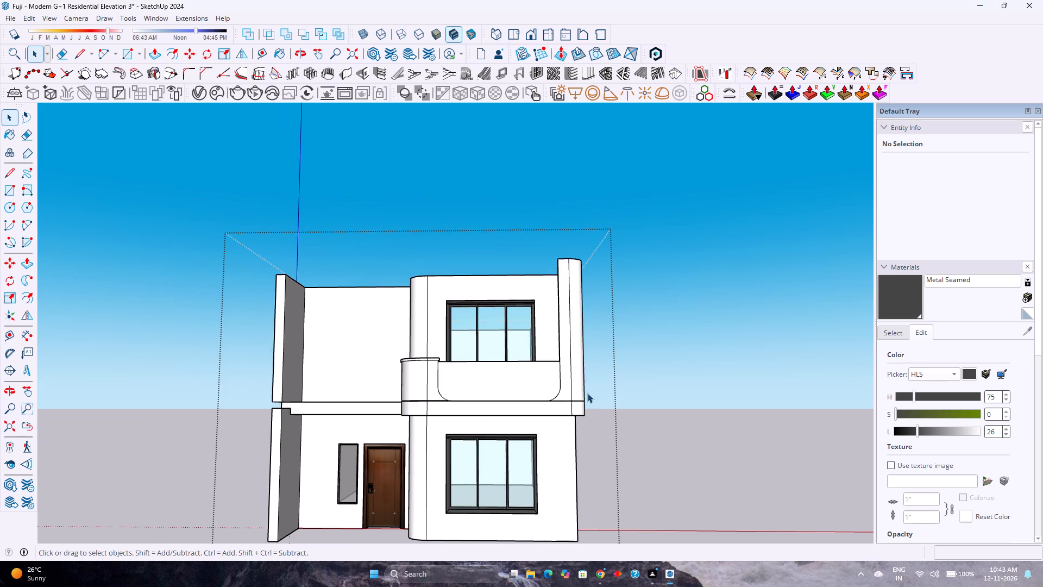
pyautogui.scroll(-7, 565, 396)
pyautogui.scroll(5, 433, 501)
pyautogui.scroll(2, 476, 490)
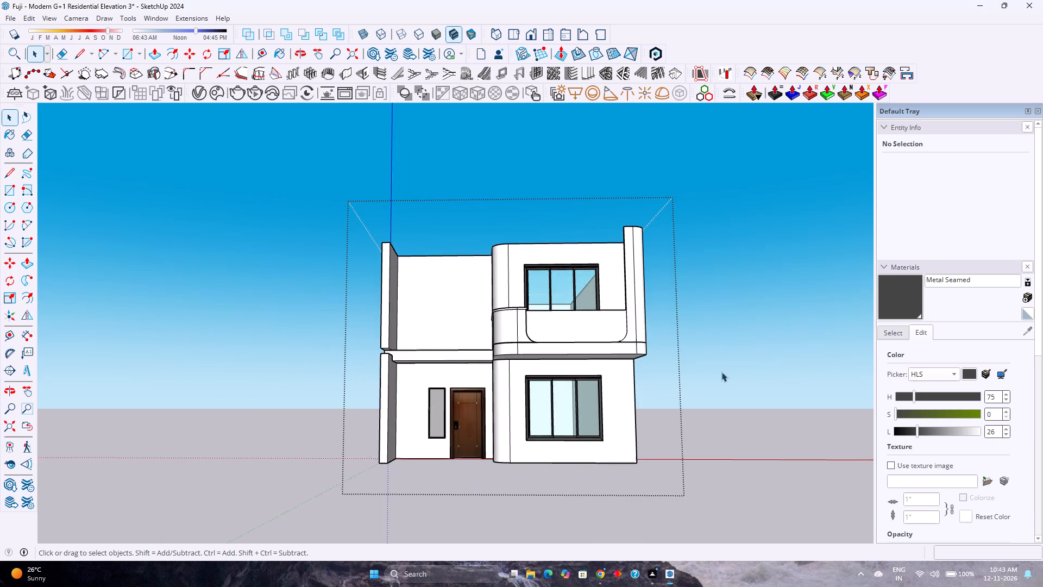
pyautogui.scroll(3, 722, 369)
pyautogui.scroll(-6, 552, 370)
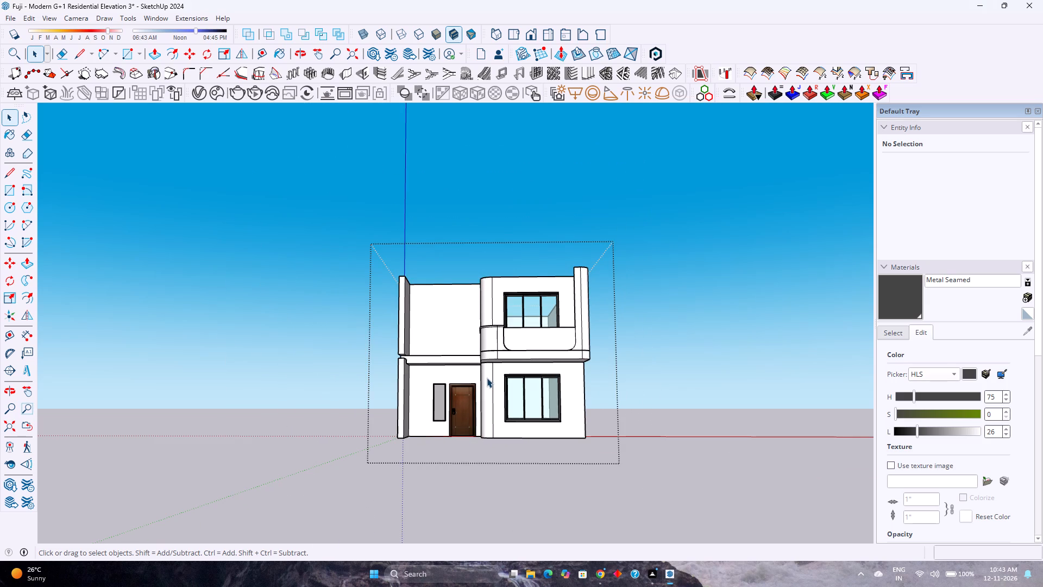
pyautogui.scroll(3, 529, 409)
pyautogui.scroll(-4, 530, 409)
pyautogui.scroll(4, 530, 409)
pyautogui.scroll(-4, 530, 409)
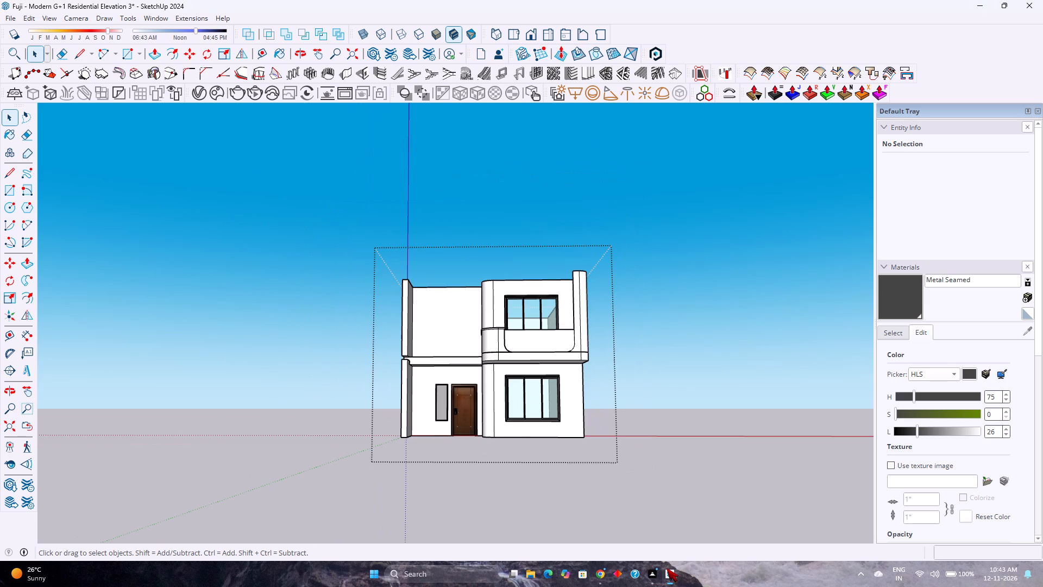